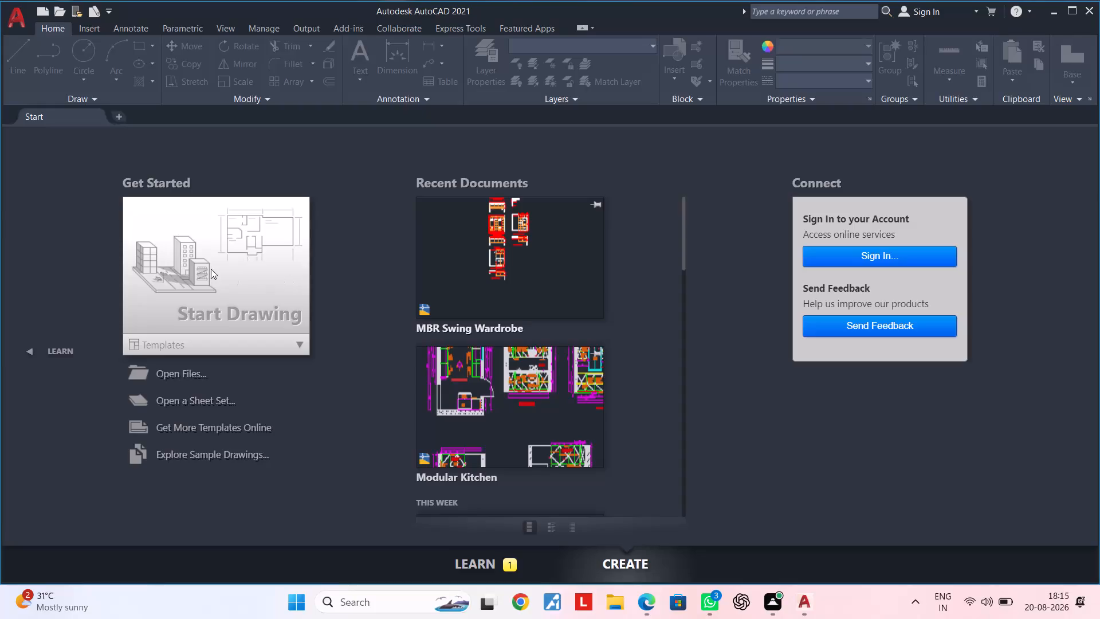
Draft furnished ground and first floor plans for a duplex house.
Start a new blank drawing from the default template.
left_click(211, 269)
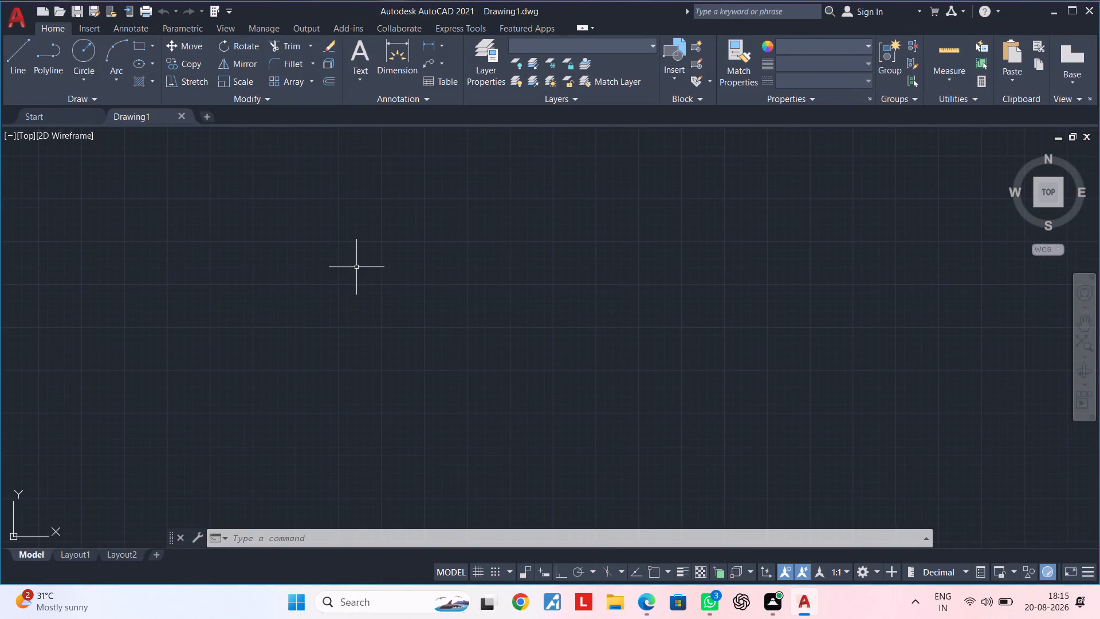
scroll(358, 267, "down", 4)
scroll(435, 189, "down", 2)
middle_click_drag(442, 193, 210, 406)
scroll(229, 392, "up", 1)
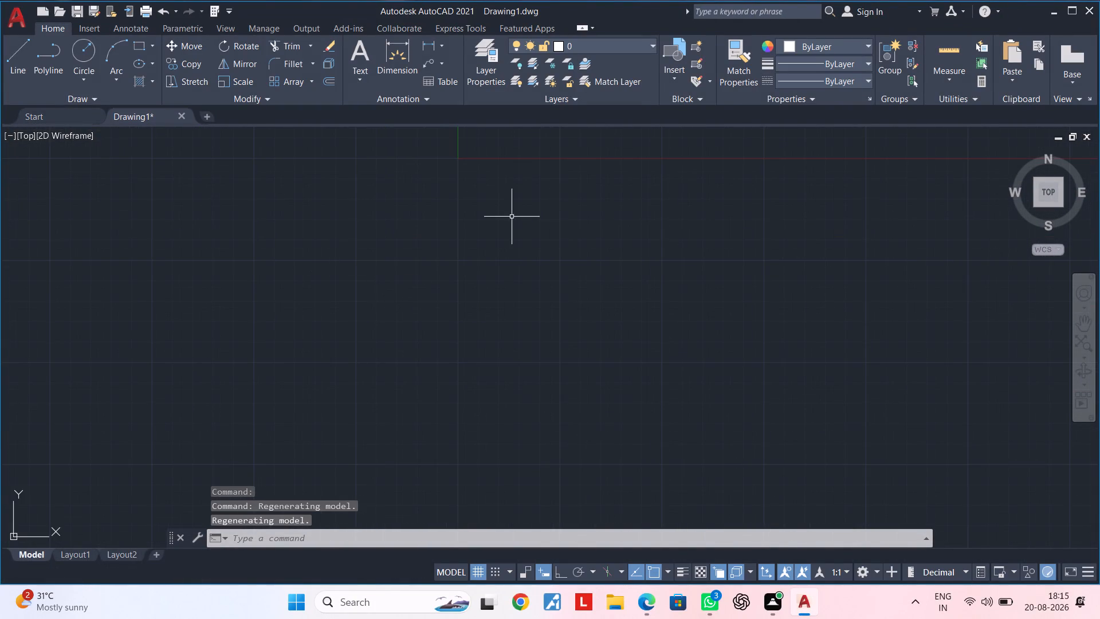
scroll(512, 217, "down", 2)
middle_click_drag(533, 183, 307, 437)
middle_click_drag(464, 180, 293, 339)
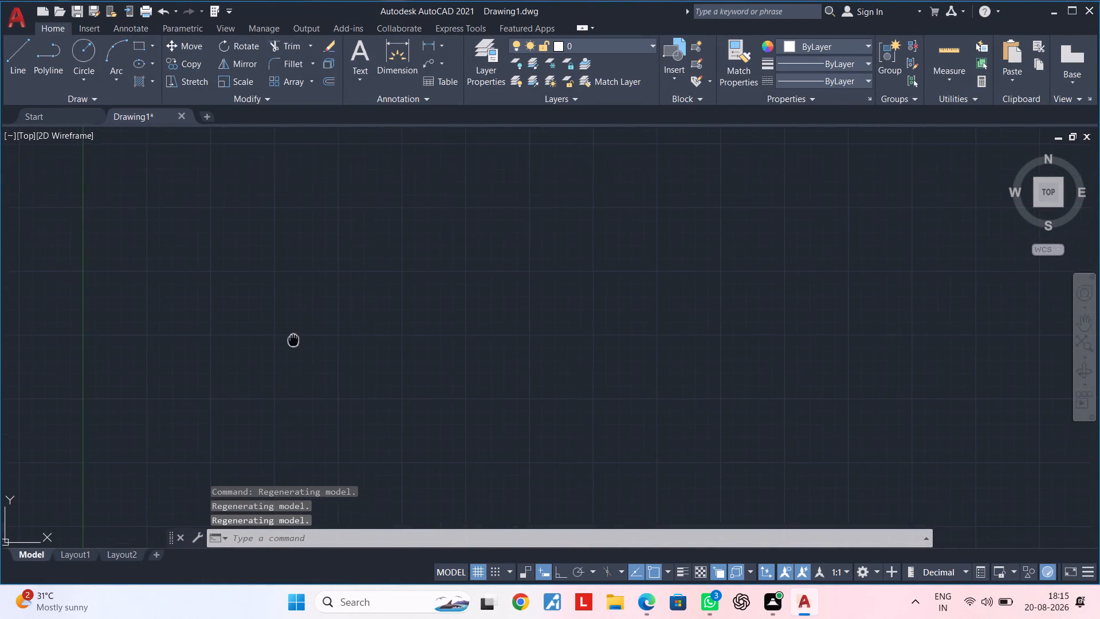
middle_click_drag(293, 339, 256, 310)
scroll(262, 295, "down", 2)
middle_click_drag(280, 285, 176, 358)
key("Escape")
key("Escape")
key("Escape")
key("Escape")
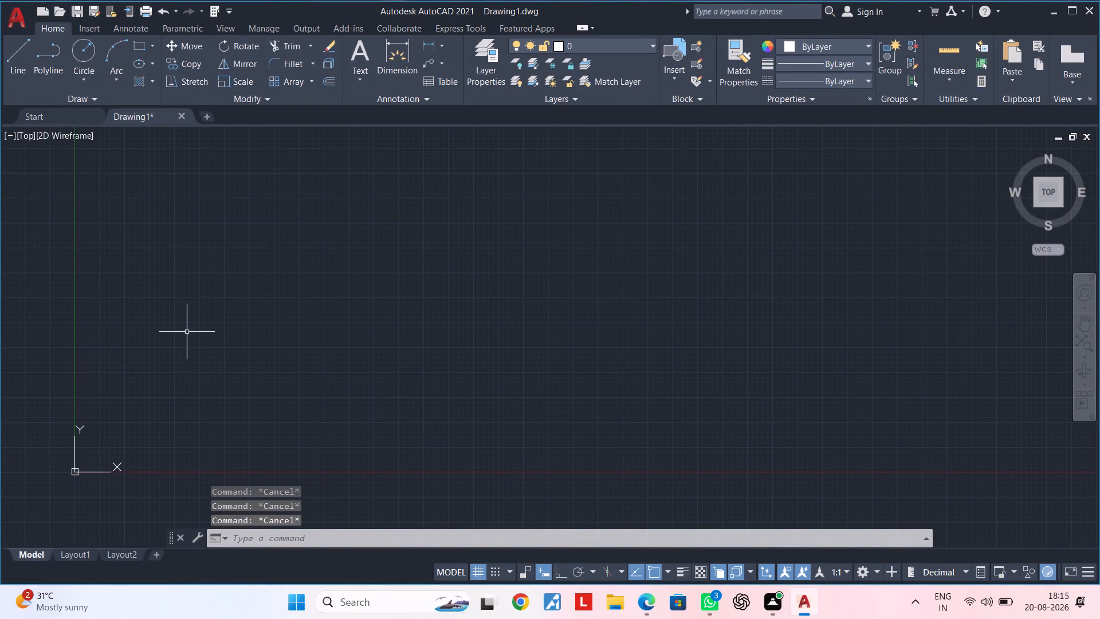
Set the drawing's length units to Architectural with 0'-0 1/4" precision and accept the current insertion scale.
key("u")
key("n")
key("space")
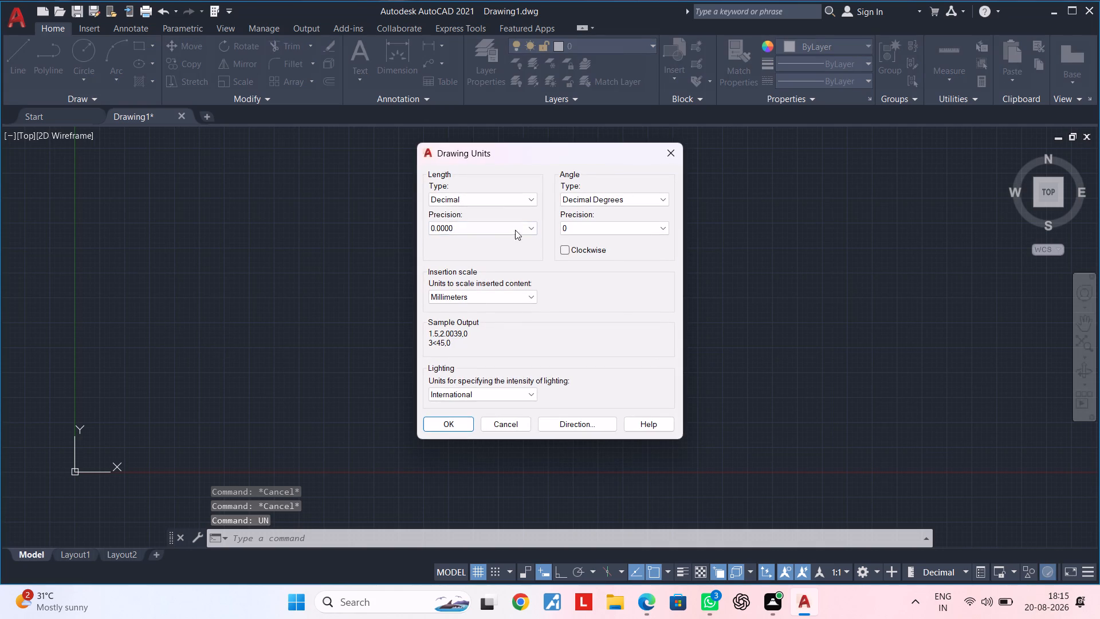
left_click(502, 194)
left_click(497, 205)
left_click(499, 225)
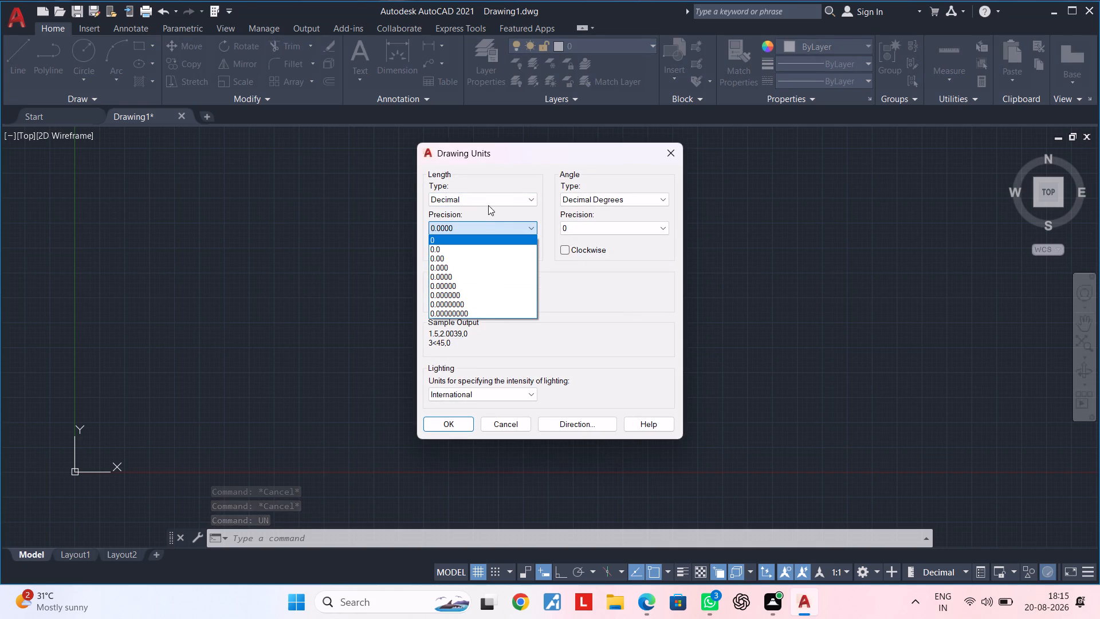
left_click(489, 197)
left_click(488, 197)
left_click(477, 212)
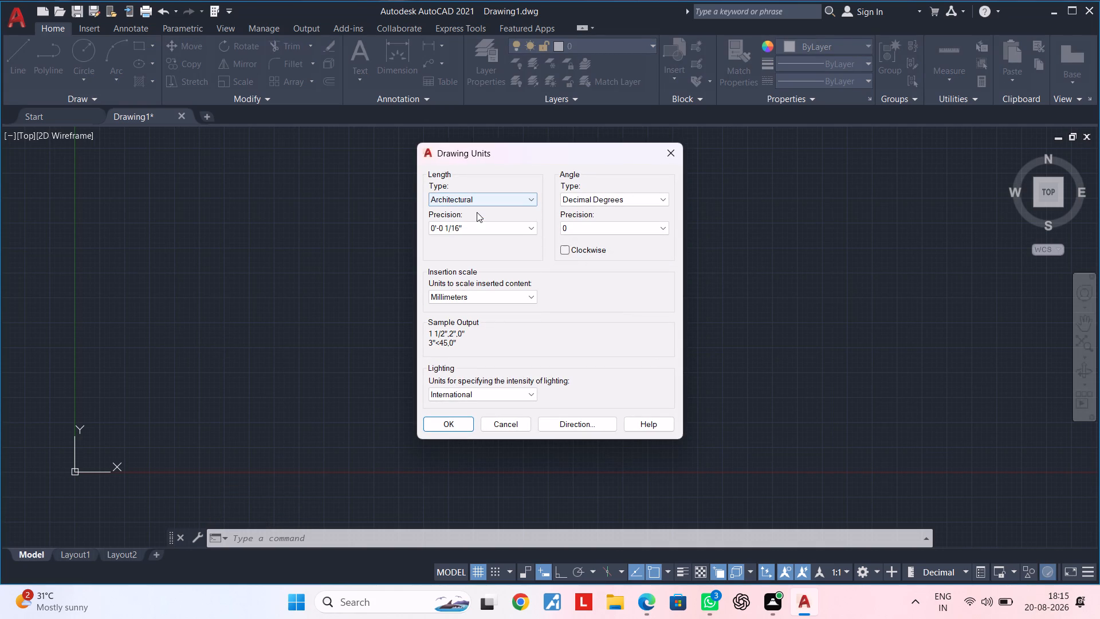
left_click(474, 228)
left_click(467, 258)
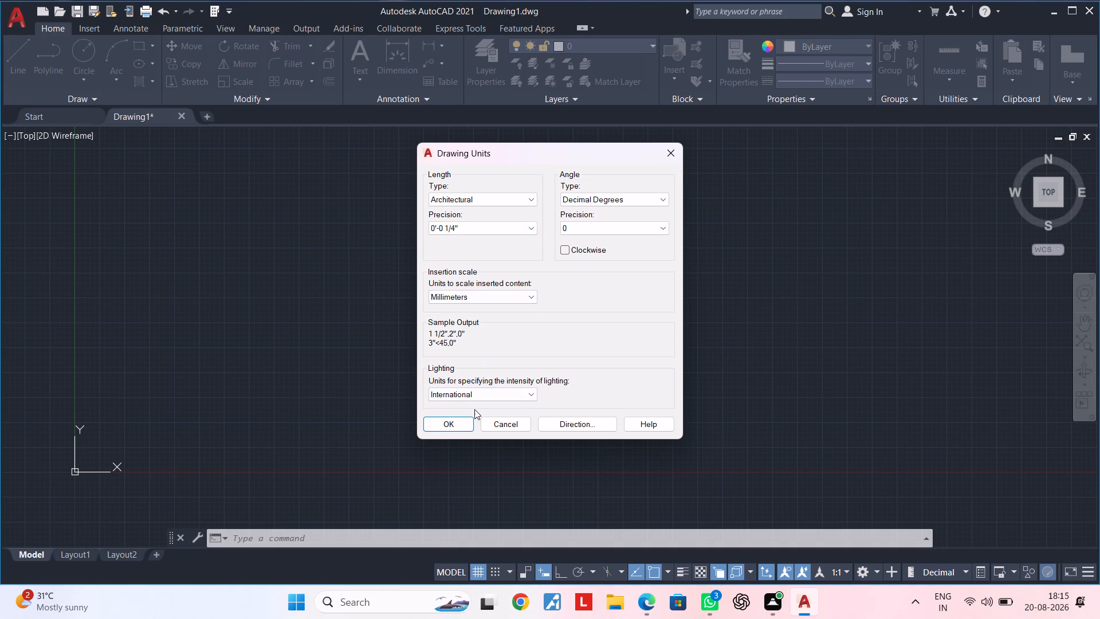
left_click(459, 425)
left_click(594, 344)
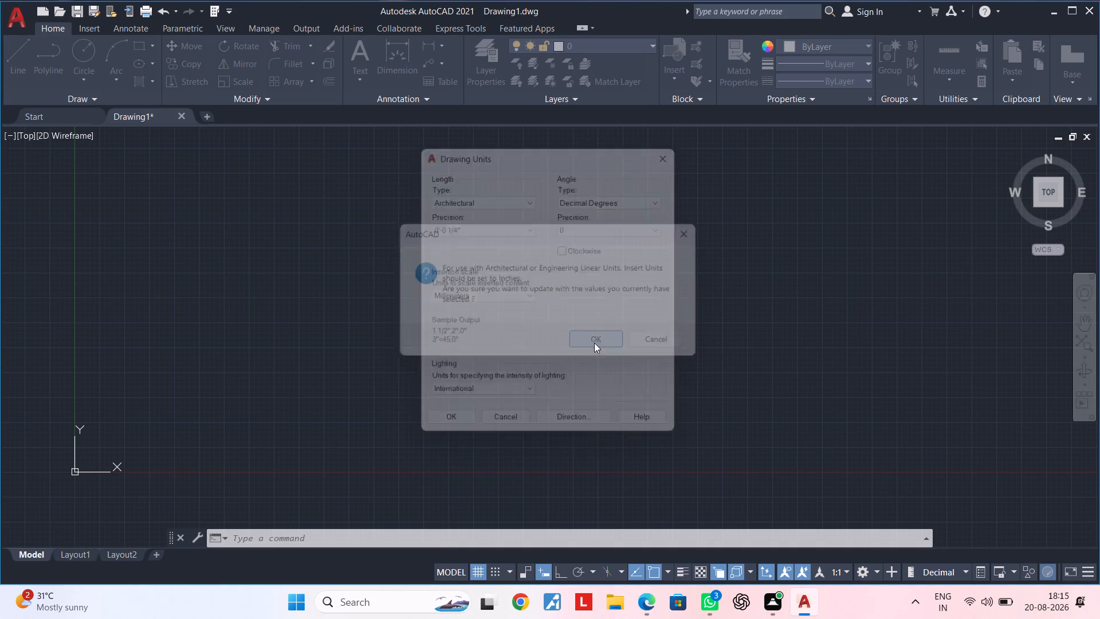
Modify the ISO-25 dimension style's primary units to Architectural format with 0'-0 1/4" precision.
type("d")
key("space")
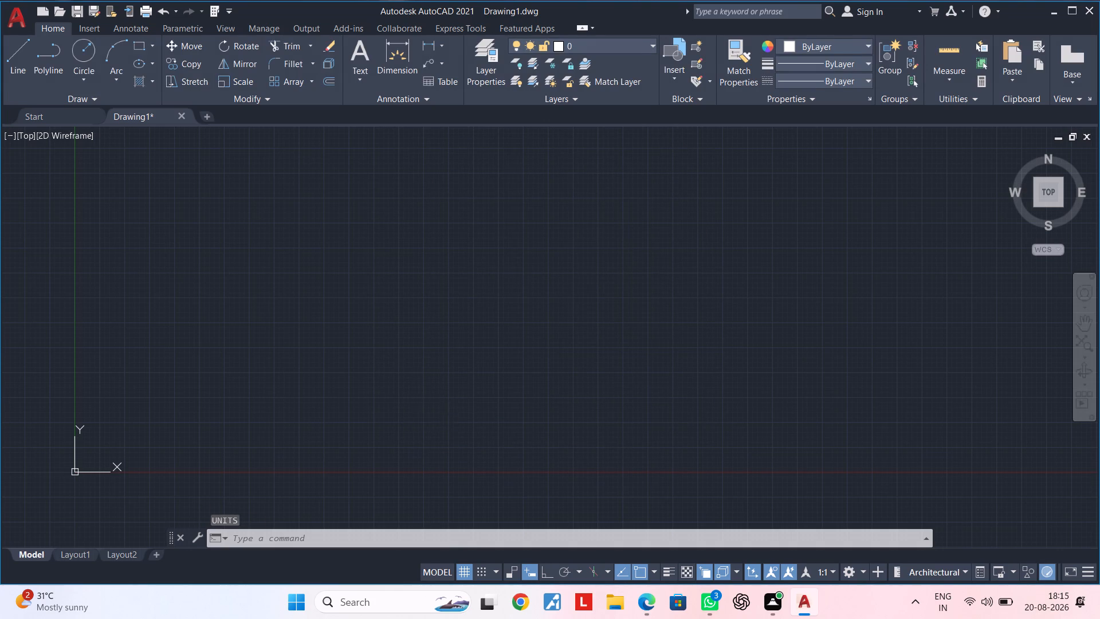
left_click(686, 265)
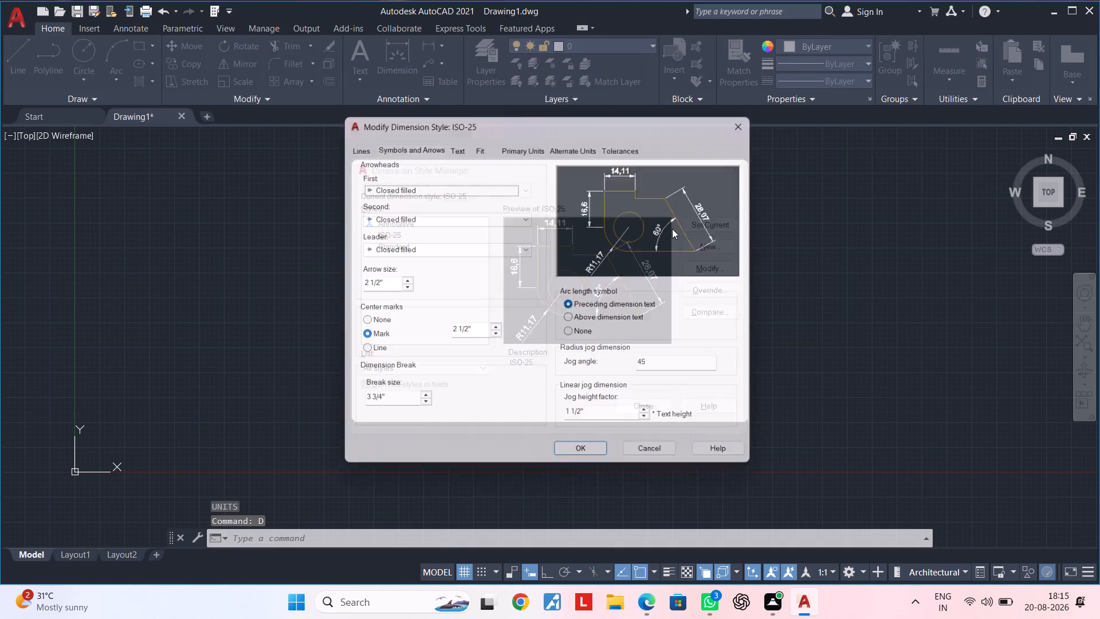
left_click(517, 142)
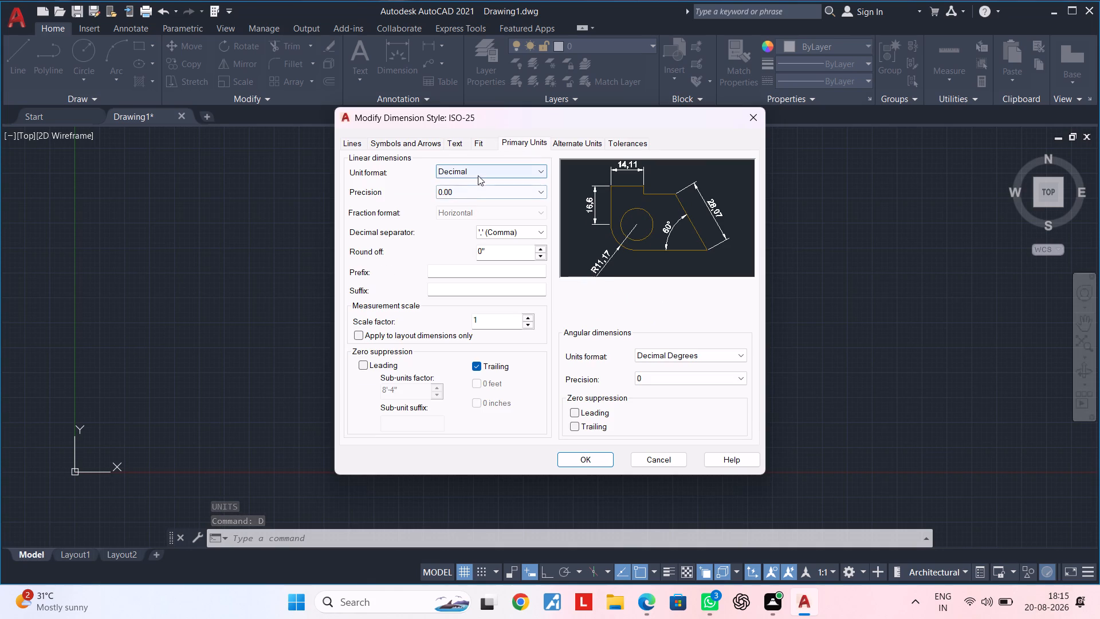
left_click(478, 174)
left_click(470, 214)
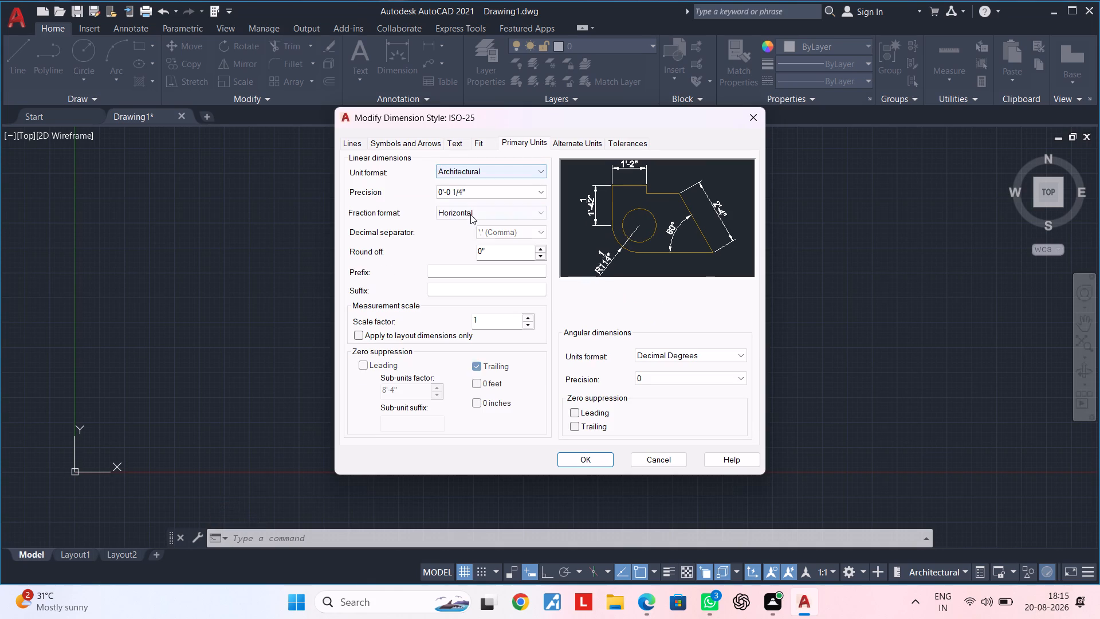
left_click(478, 194)
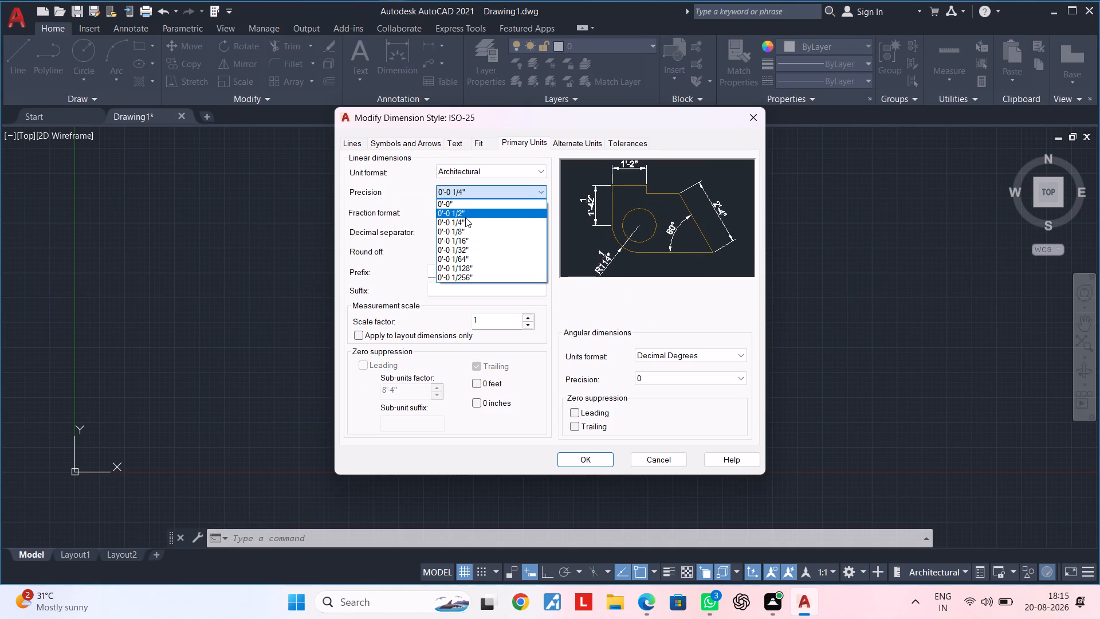
left_click(463, 225)
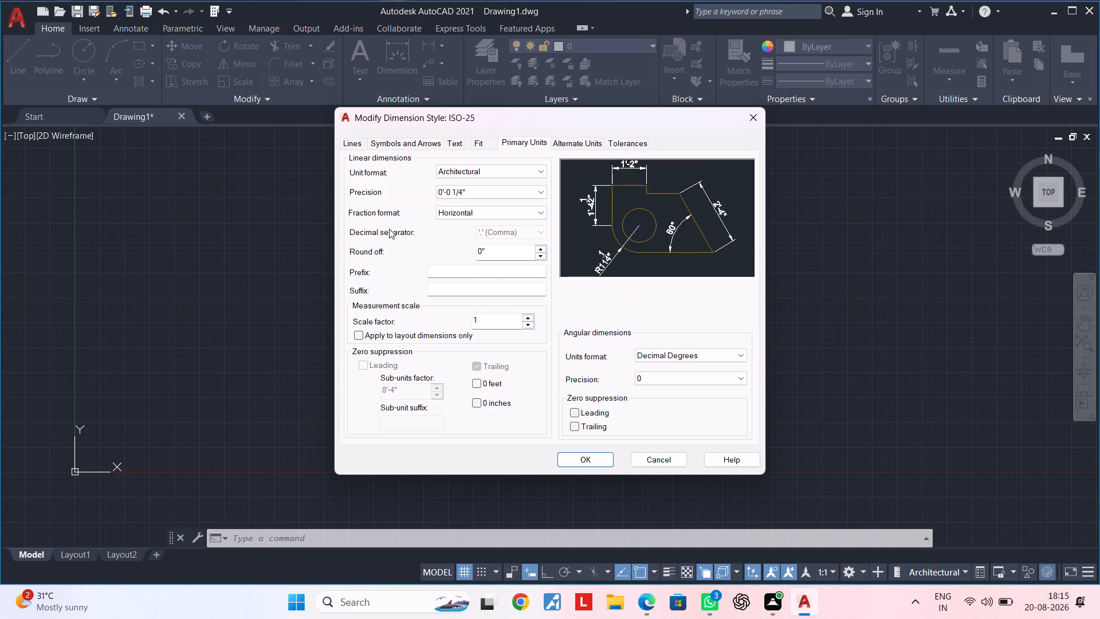
Set the ISO-25 dimension text height to 9".
left_click(454, 141)
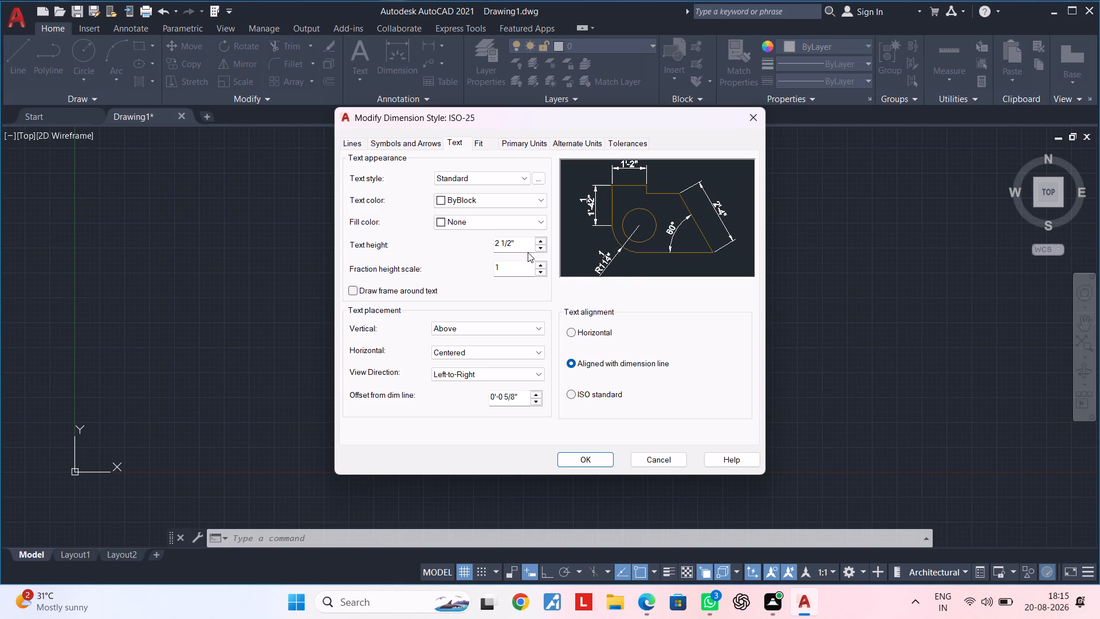
left_click_drag(522, 241, 345, 234)
left_click_drag(300, 233, 279, 231)
key("BackSpace")
key("9")
type("\\'")
key("BackSpace")
key("BackSpace")
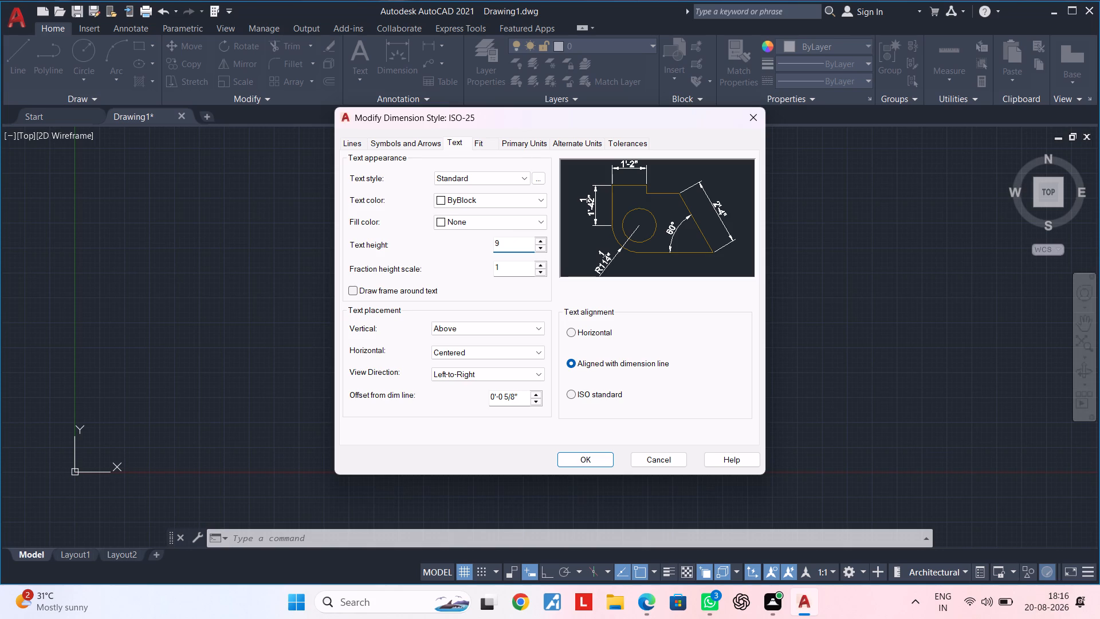
key("shift+quotedbl")
key("Return")
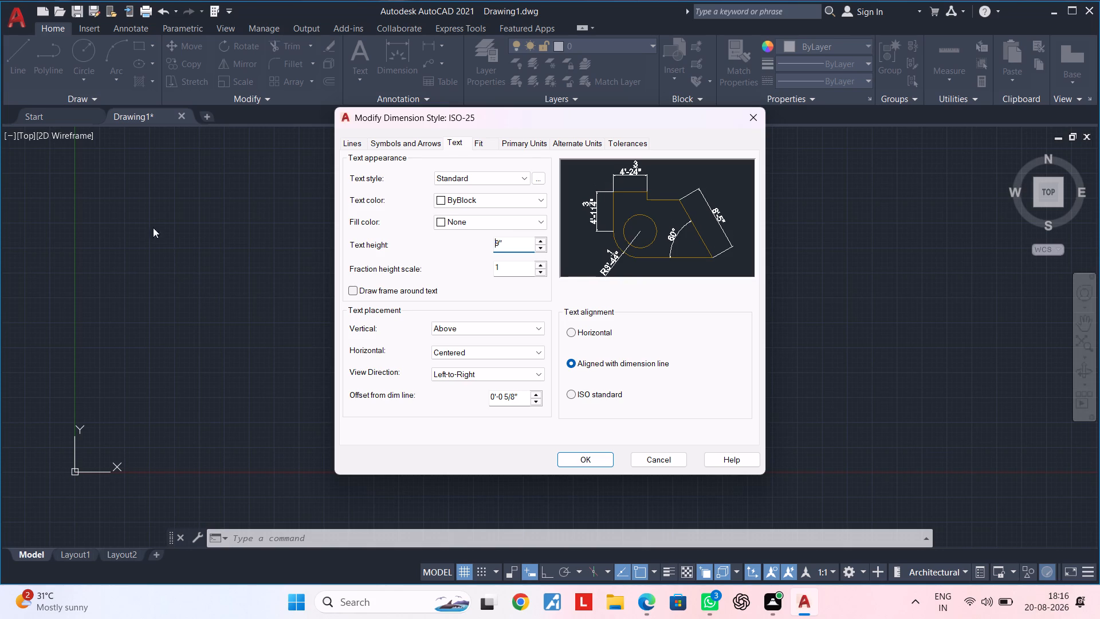
Set the ISO-25 dimension arrow size to 6".
left_click(427, 138)
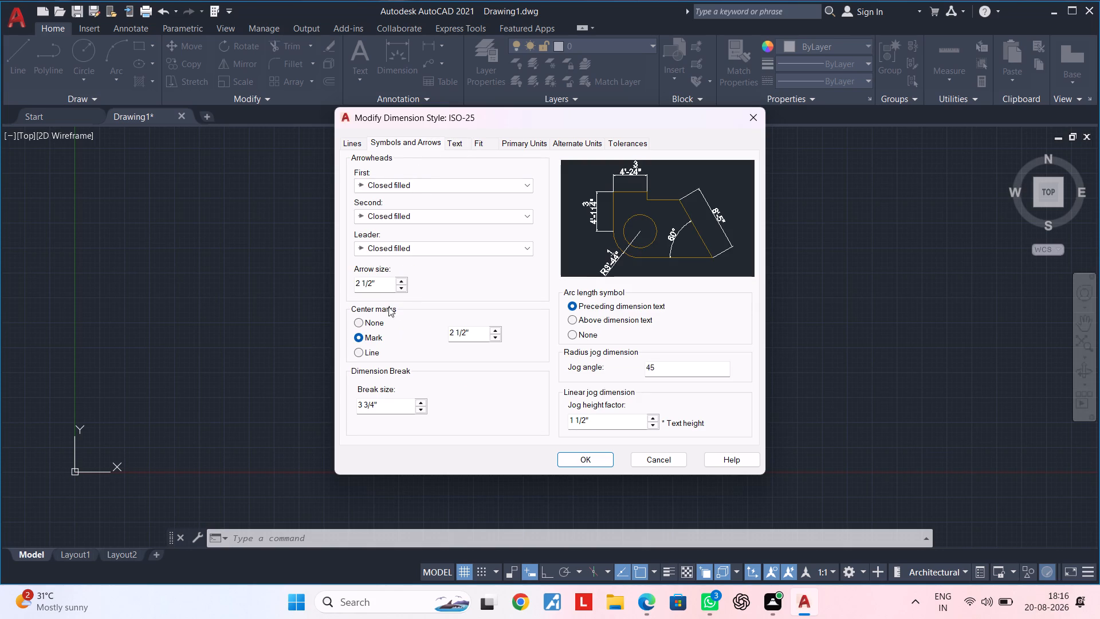
left_click_drag(384, 278, 273, 283)
key("BackSpace")
type("6\"")
key("Return")
key("backslash")
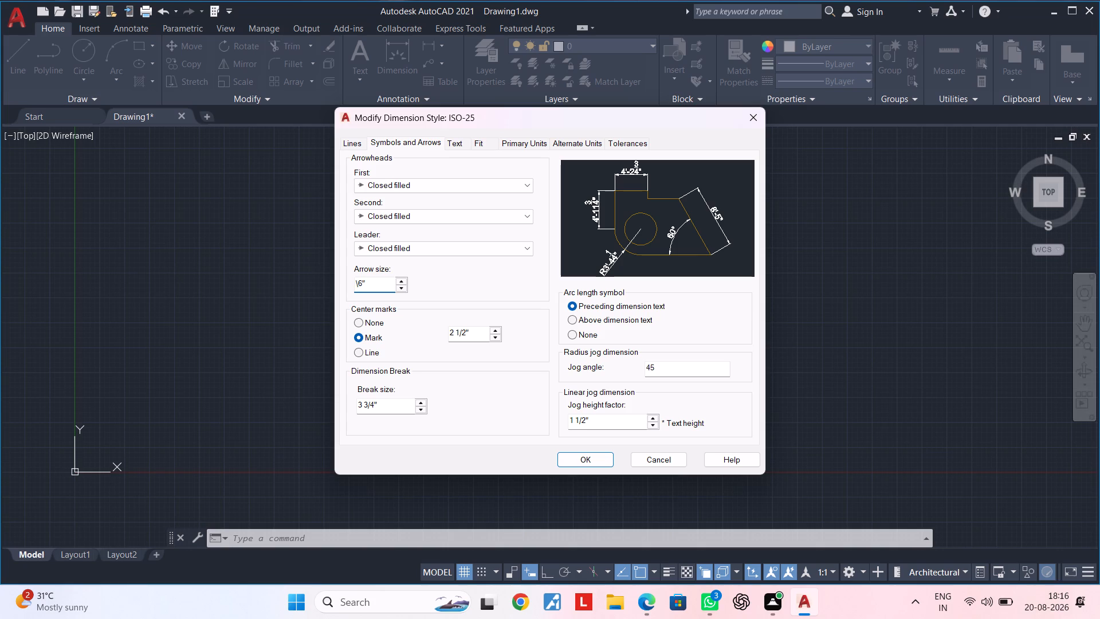
left_click(379, 284)
key("BackSpace")
key("BackSpace")
key("BackSpace")
key("BackSpace")
key("BackSpace")
key("BackSpace")
key("BackSpace")
key("BackSpace")
key("BackSpace")
key("BackSpace")
key("BackSpace")
key("BackSpace")
type("6\"")
key("Return")
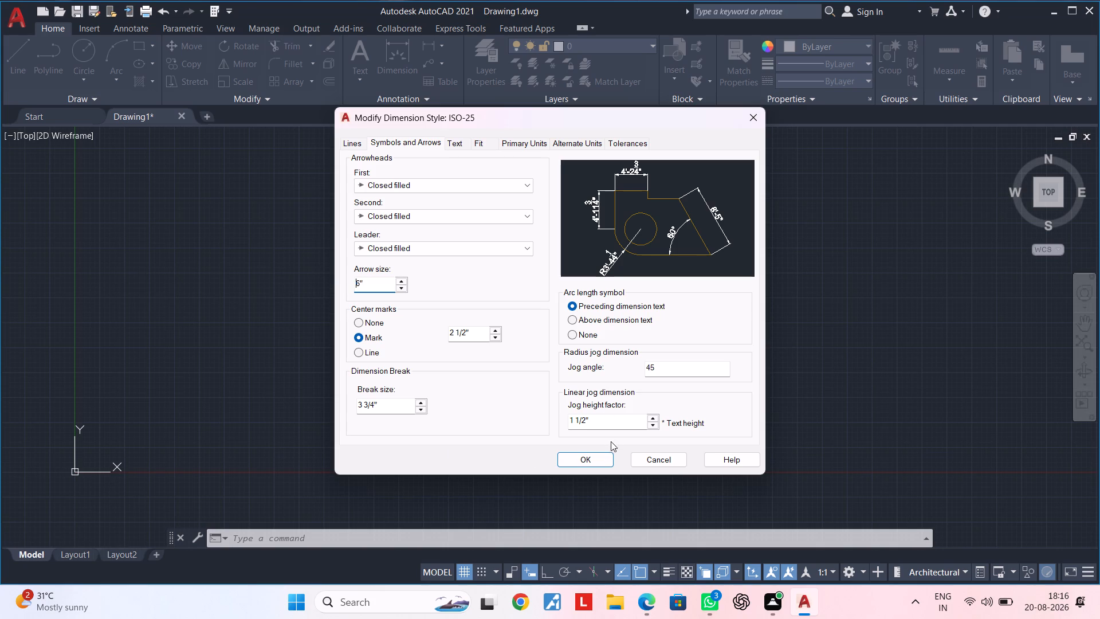
Accept the ISO-25 style changes, make it the current dimension style and close the style manager.
left_click(602, 452)
triple_click(716, 225)
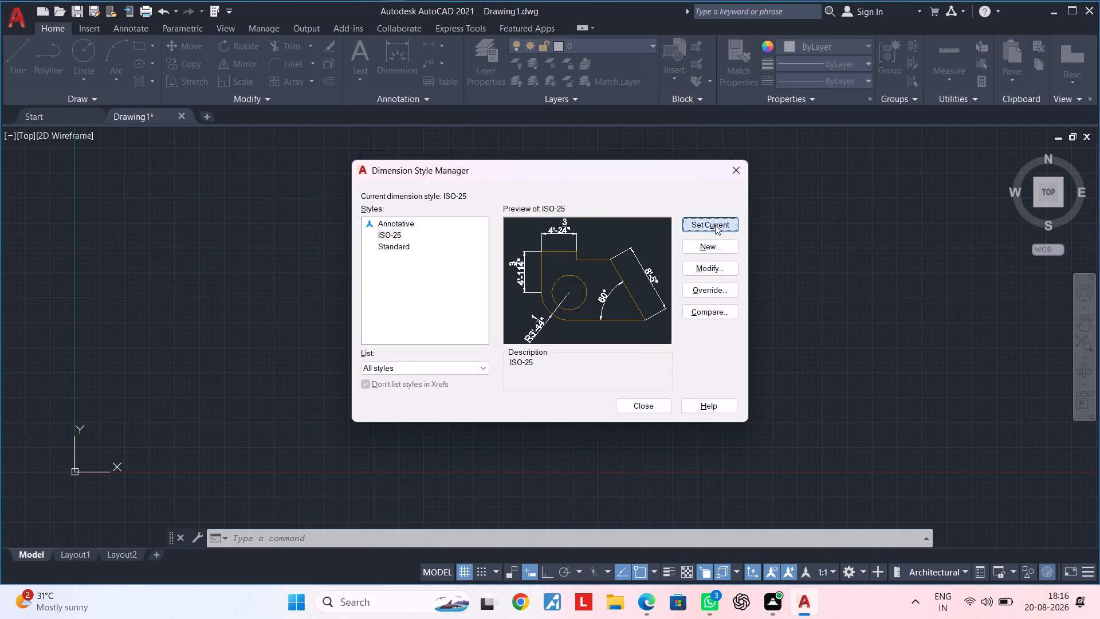
left_click(712, 215)
double_click(709, 220)
left_click(656, 410)
Draw a rectangle 44'3" long and 78'11.5" wide in the empty drawing area using the Dimensions option.
scroll(519, 91, "down", 3)
scroll(496, 201, "down", 1)
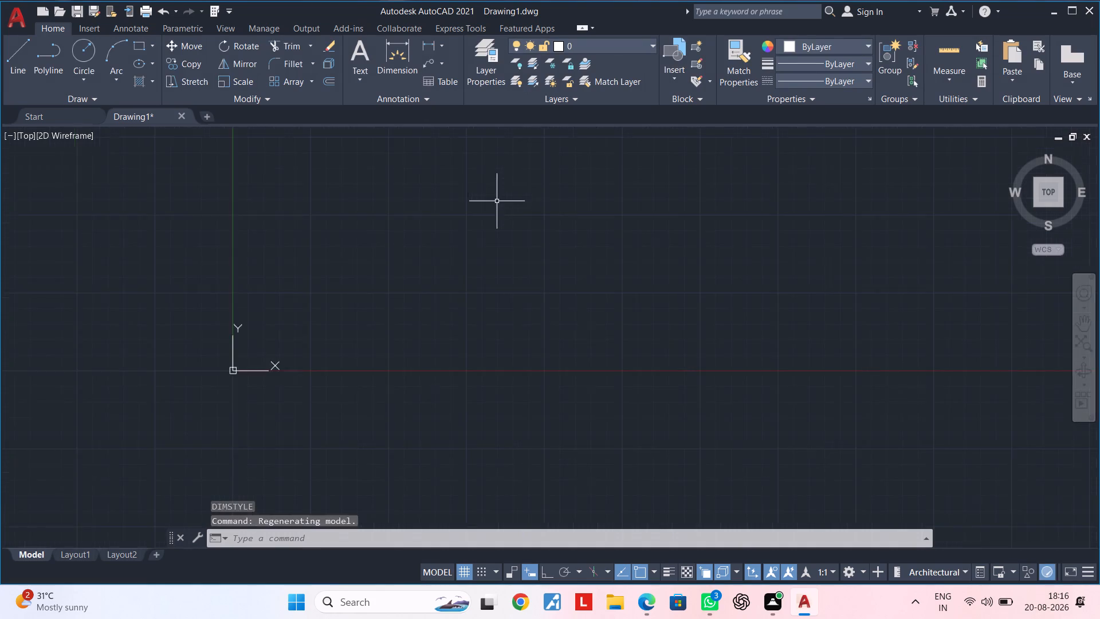
scroll(497, 201, "down", 3)
middle_click_drag(496, 186, 49, 441)
scroll(318, 276, "down", 1)
middle_click_drag(305, 280, 222, 420)
key("Escape")
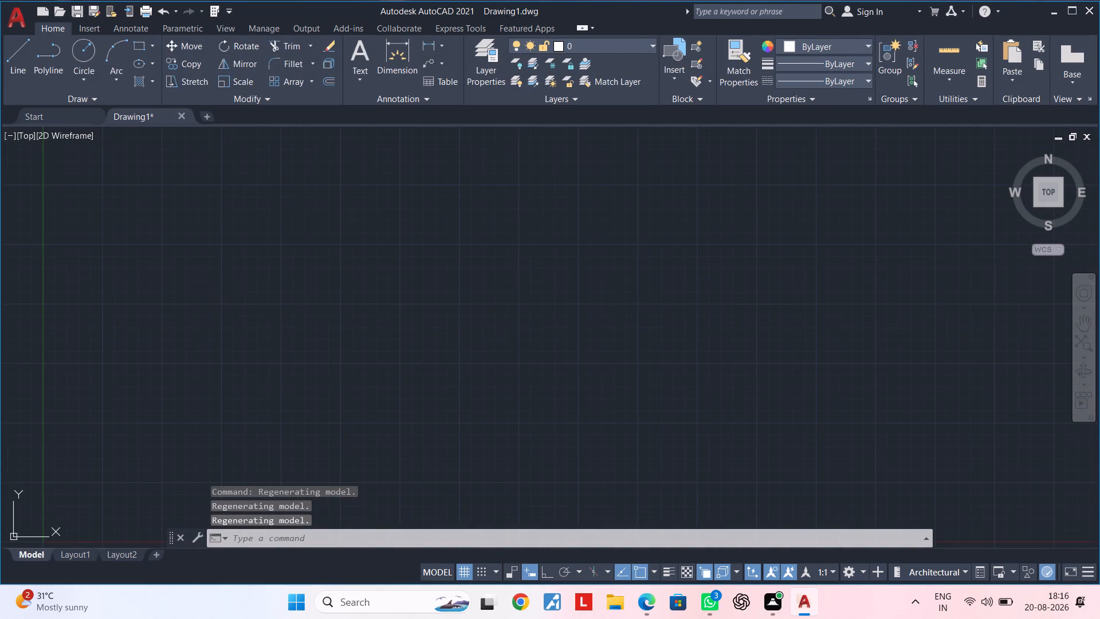
middle_click_drag(217, 301, 225, 297)
key("Escape")
key("Escape")
type("rec")
key("space")
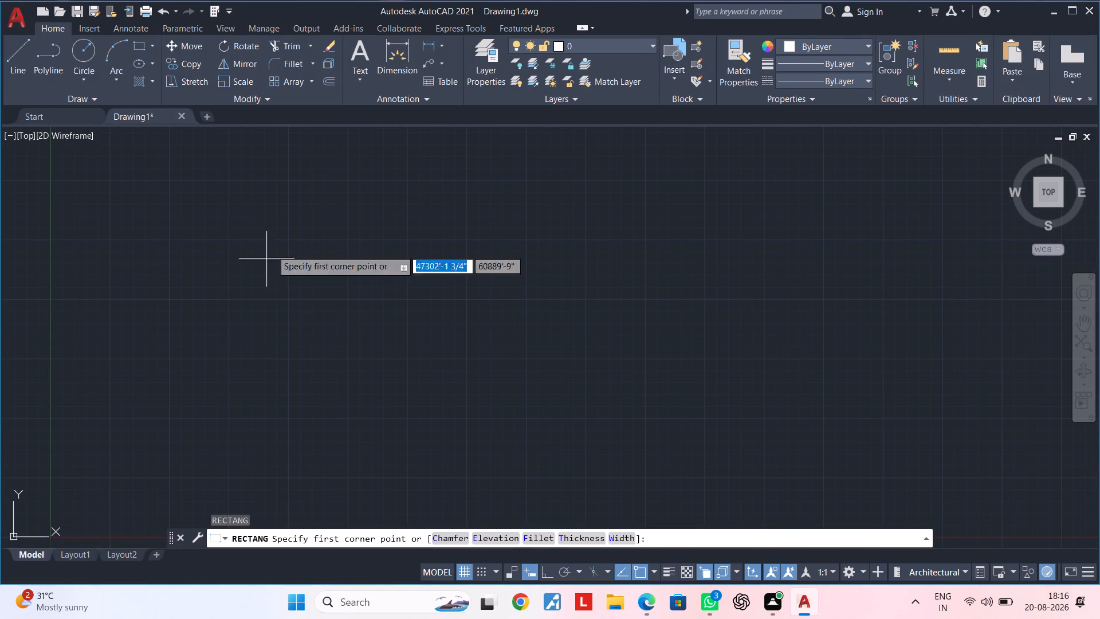
left_click(290, 187)
type("d")
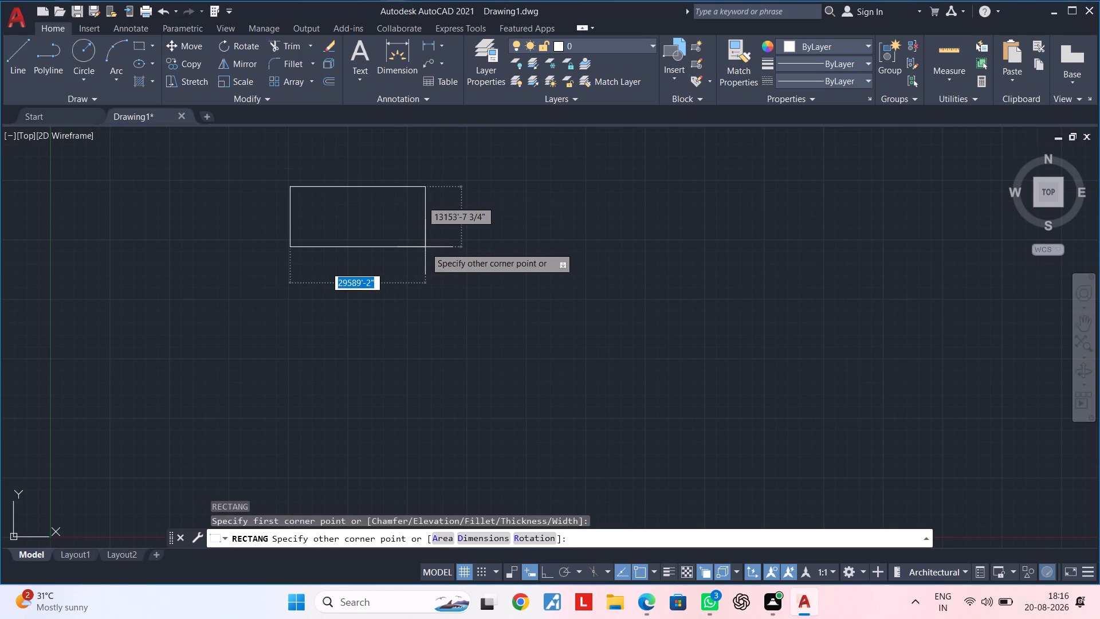
key("space")
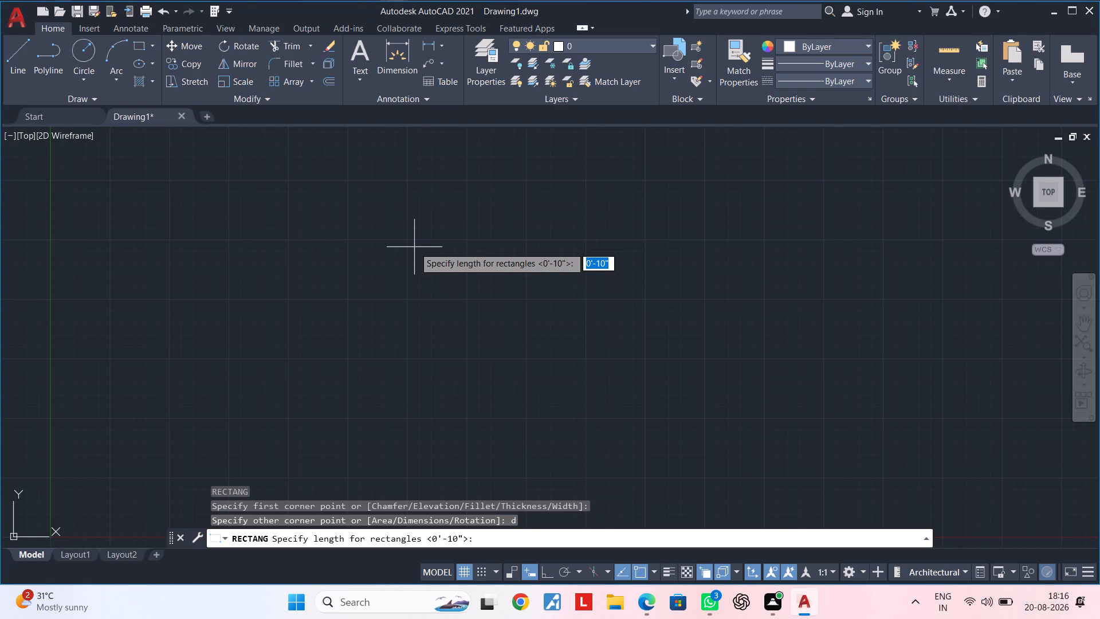
type("44'3\"")
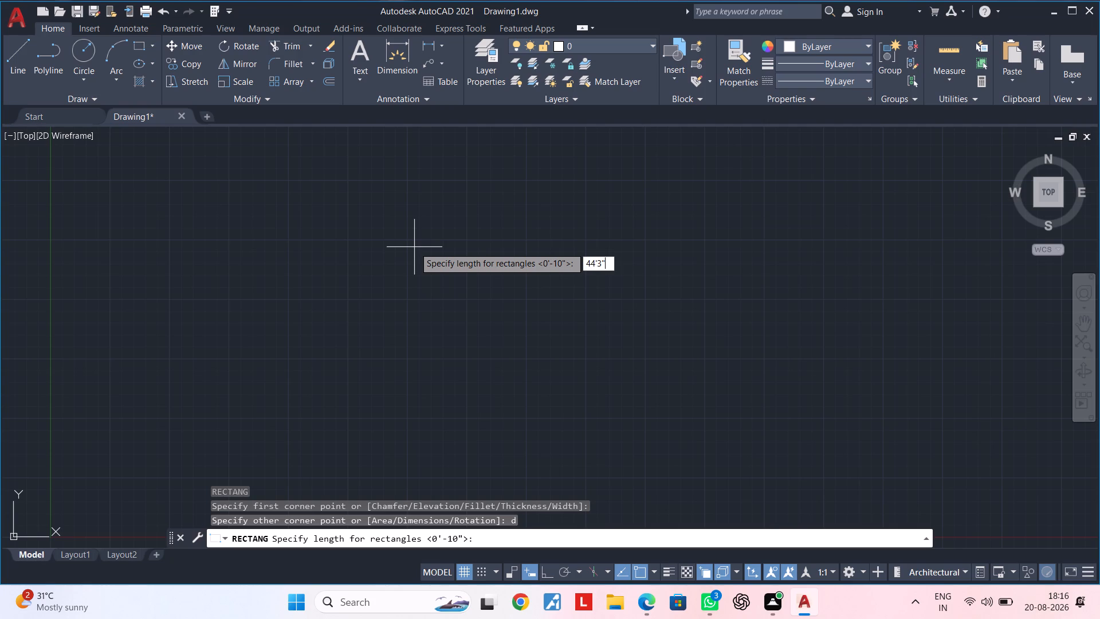
key("Return")
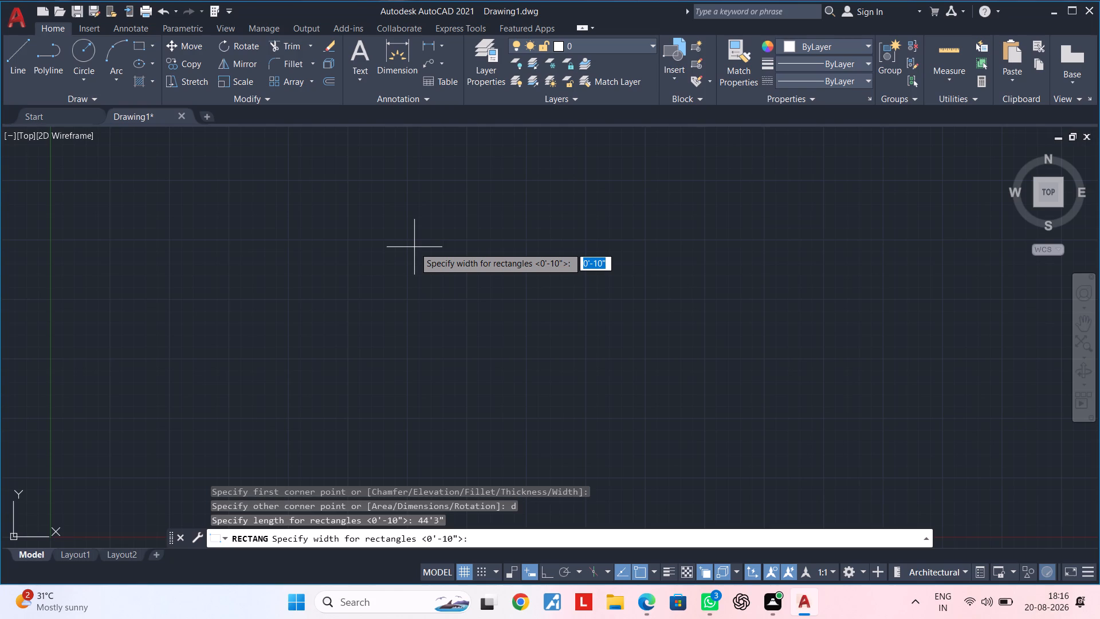
key("7")
key("8")
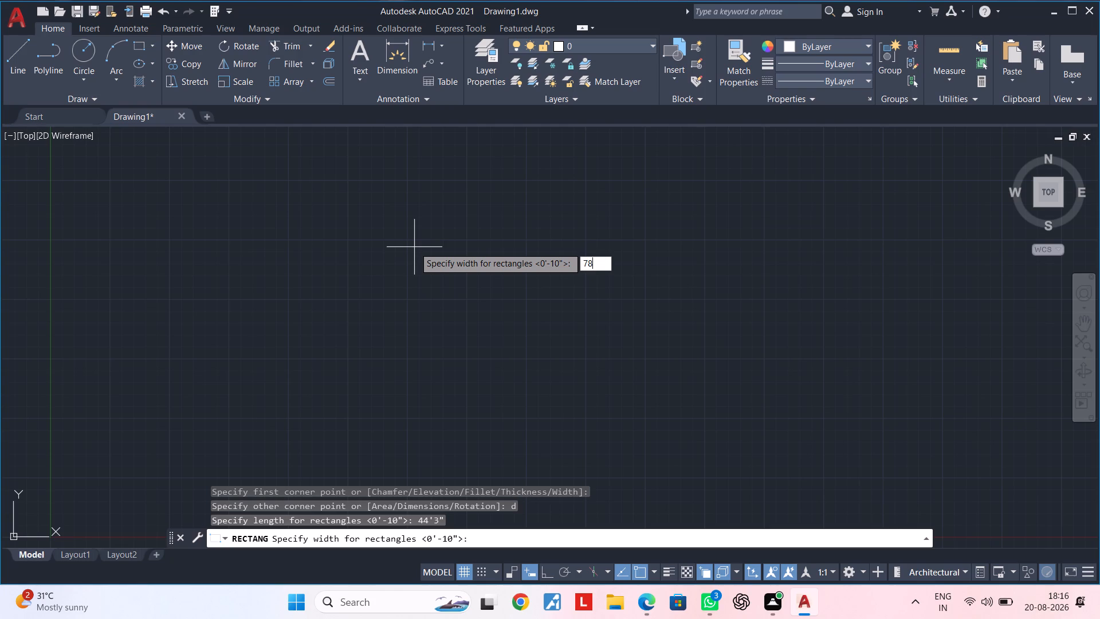
key("apostrophe")
type("11.5\"")
key("Return")
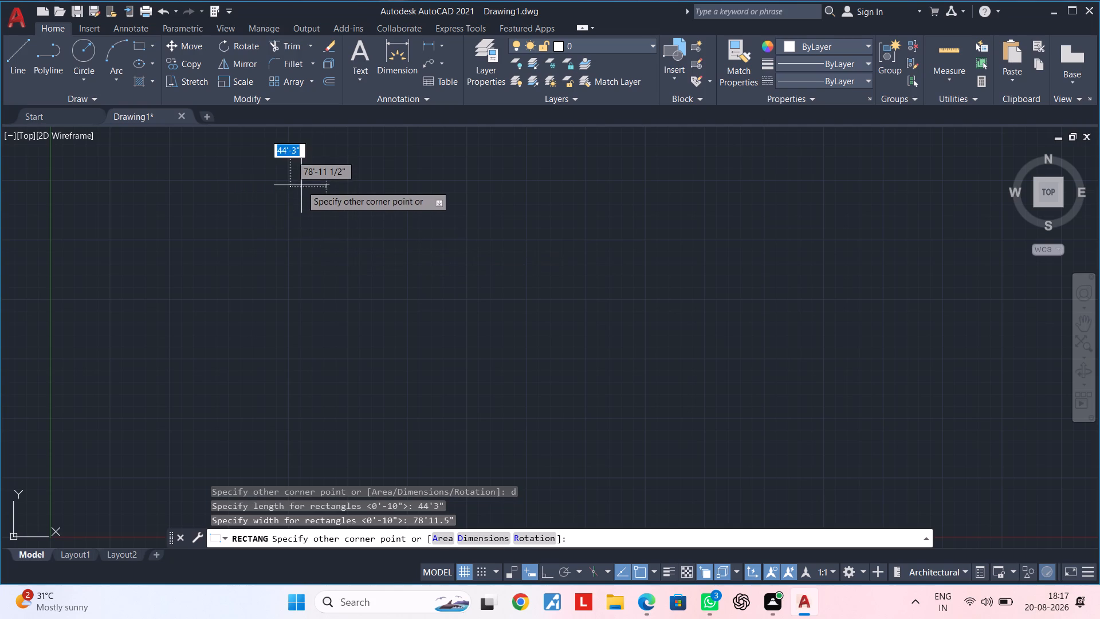
scroll(266, 220, "up", 5)
scroll(310, 160, "down", 3)
middle_click_drag(331, 164, 335, 343)
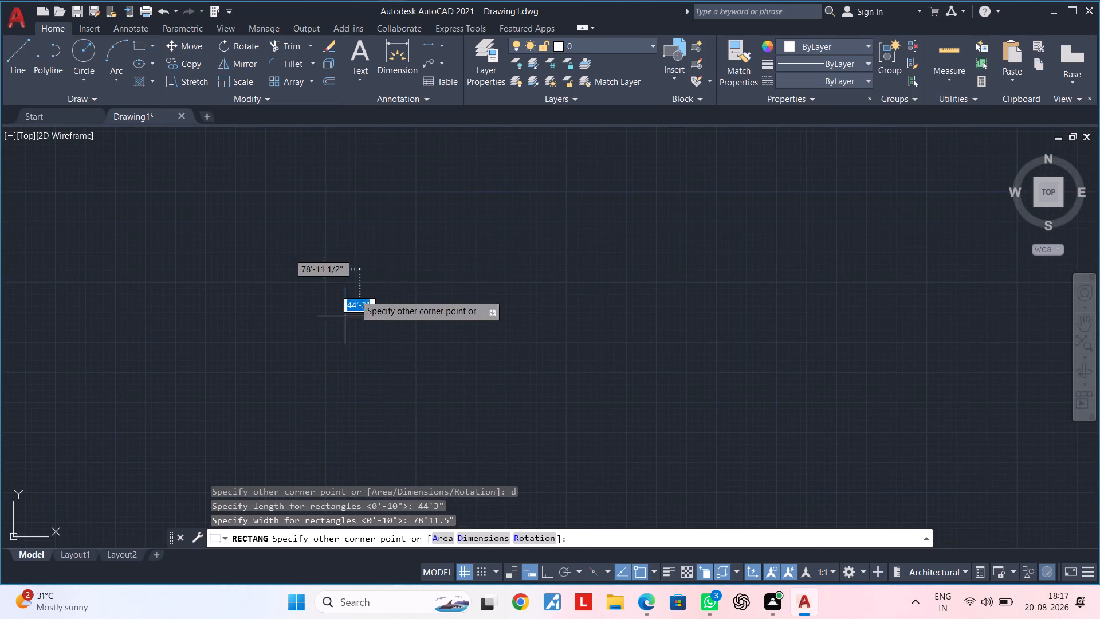
scroll(366, 293, "up", 3)
middle_click_drag(356, 260, 370, 371)
scroll(357, 266, "up", 1)
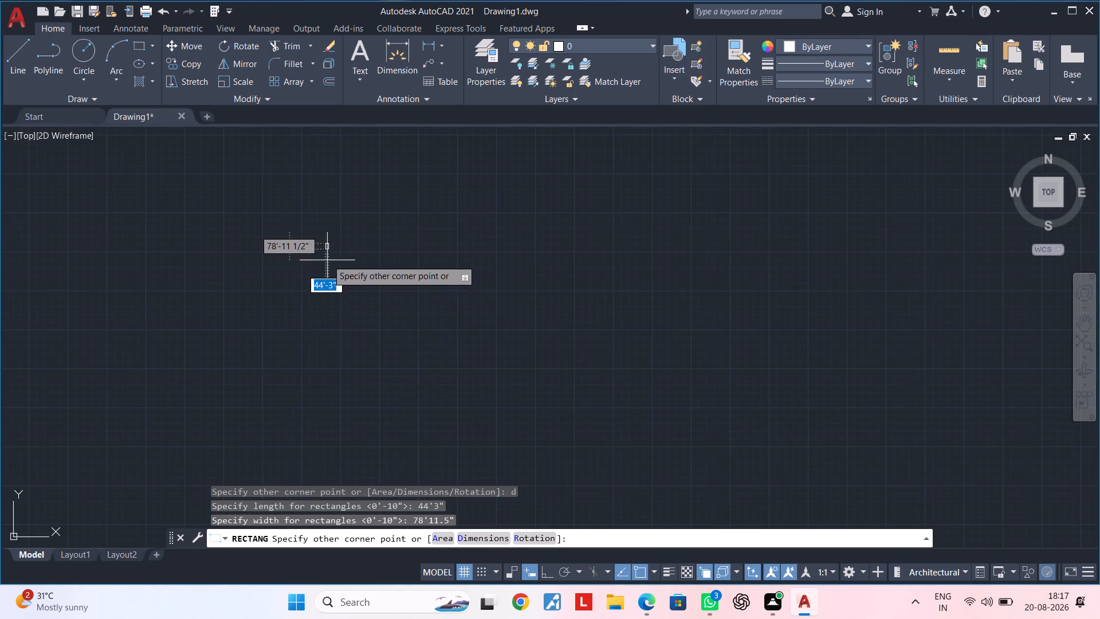
scroll(327, 255, "up", 4)
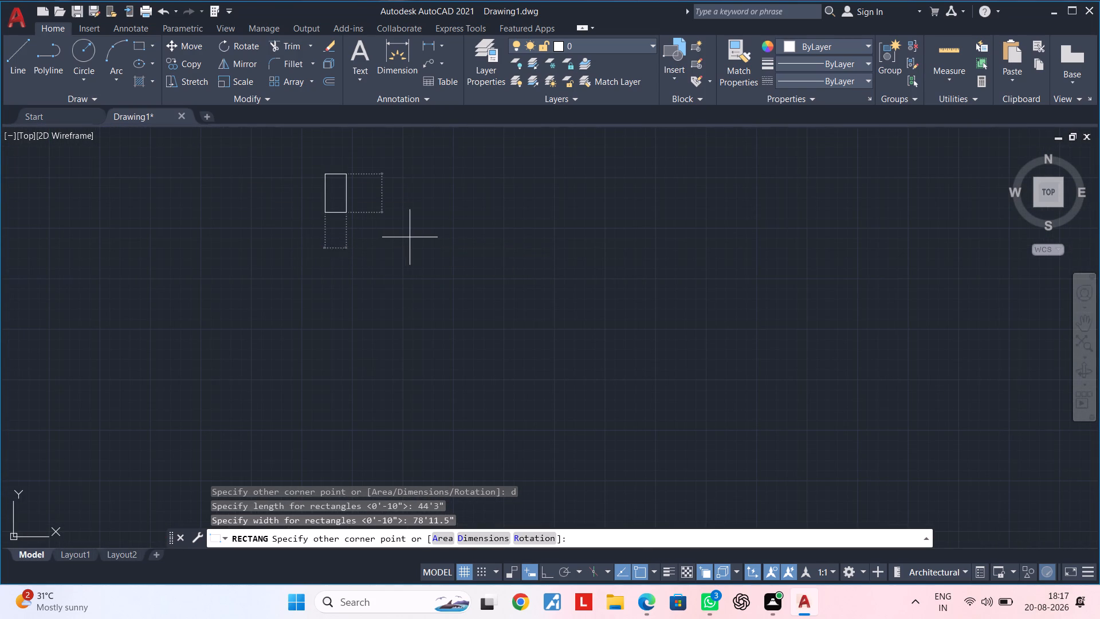
left_click(410, 237)
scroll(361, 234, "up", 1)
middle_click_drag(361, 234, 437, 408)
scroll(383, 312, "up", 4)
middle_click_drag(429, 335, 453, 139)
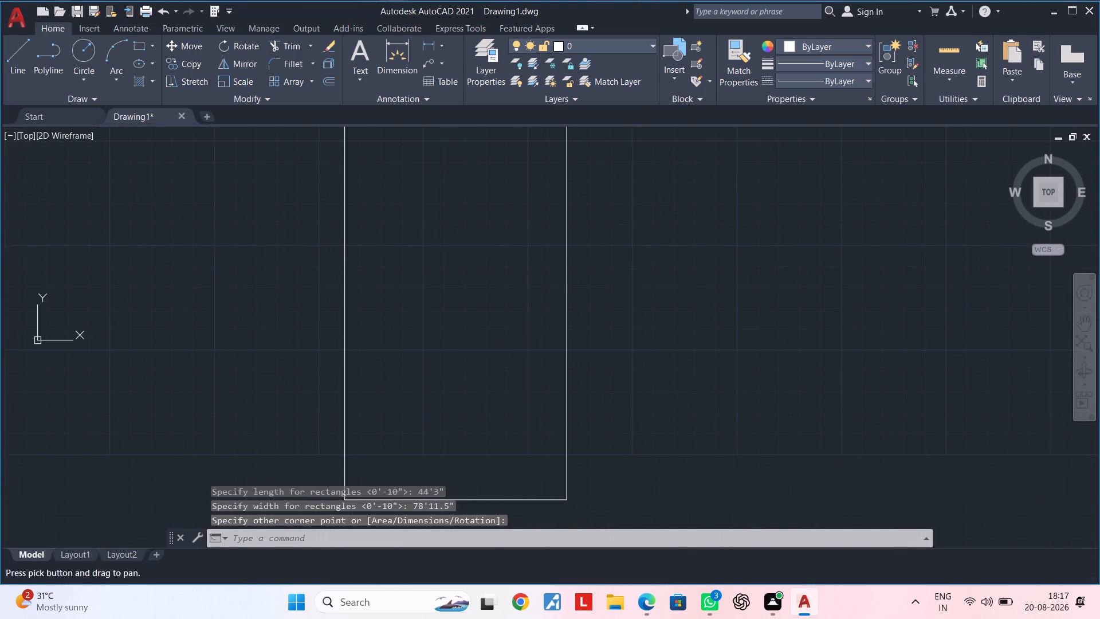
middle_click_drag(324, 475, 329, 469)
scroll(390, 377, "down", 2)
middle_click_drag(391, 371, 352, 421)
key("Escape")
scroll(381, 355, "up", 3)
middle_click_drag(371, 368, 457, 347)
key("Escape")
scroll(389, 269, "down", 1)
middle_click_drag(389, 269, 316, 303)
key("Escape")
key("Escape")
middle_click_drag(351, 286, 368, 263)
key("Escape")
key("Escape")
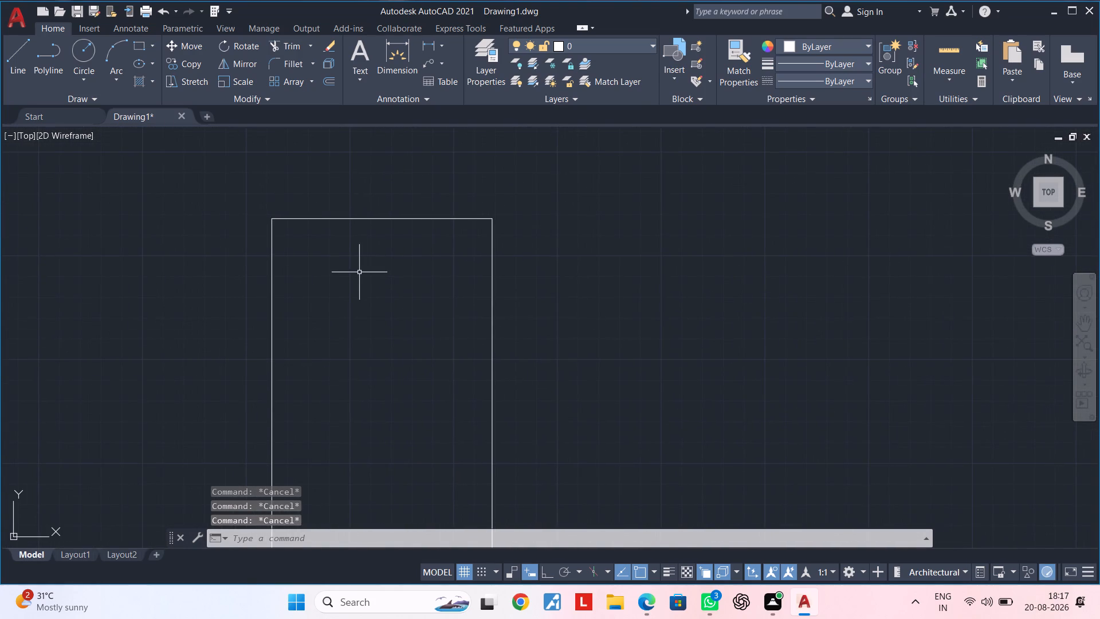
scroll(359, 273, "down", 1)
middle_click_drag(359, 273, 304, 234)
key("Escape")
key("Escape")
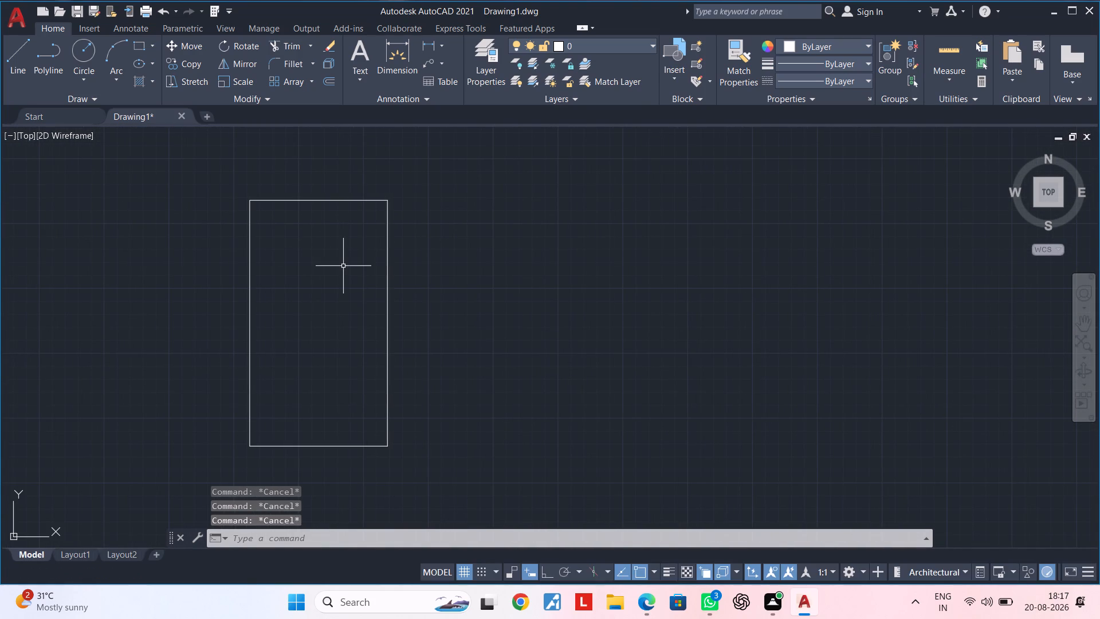
Set the model space limits from 0,0 to 100,100 and zoom to show all.
type("limits")
key("space")
key("0")
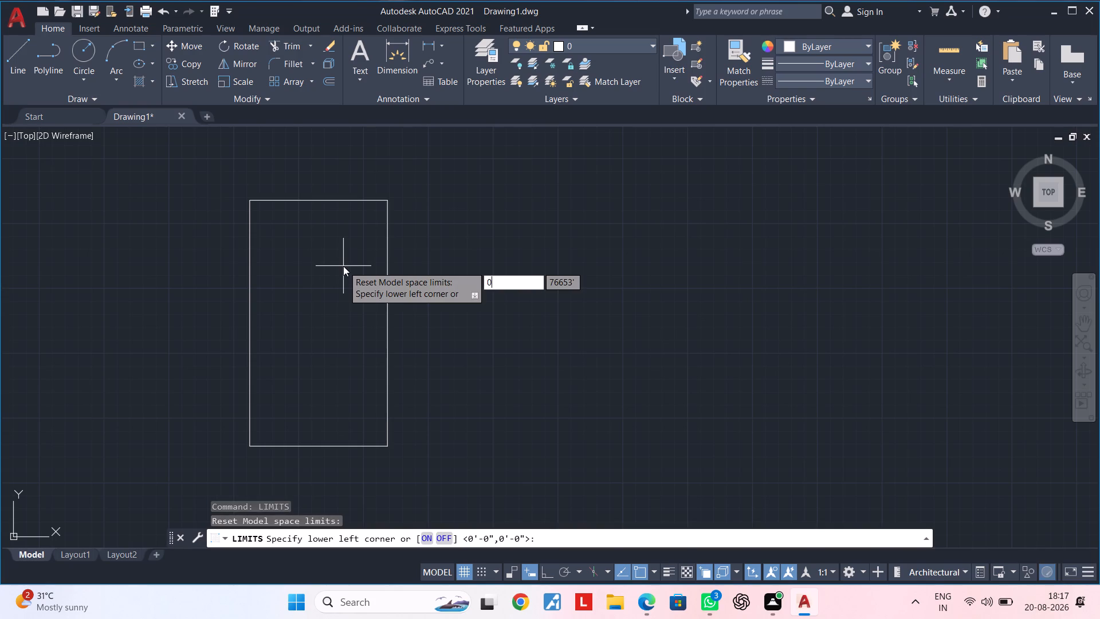
type(",0 100,100")
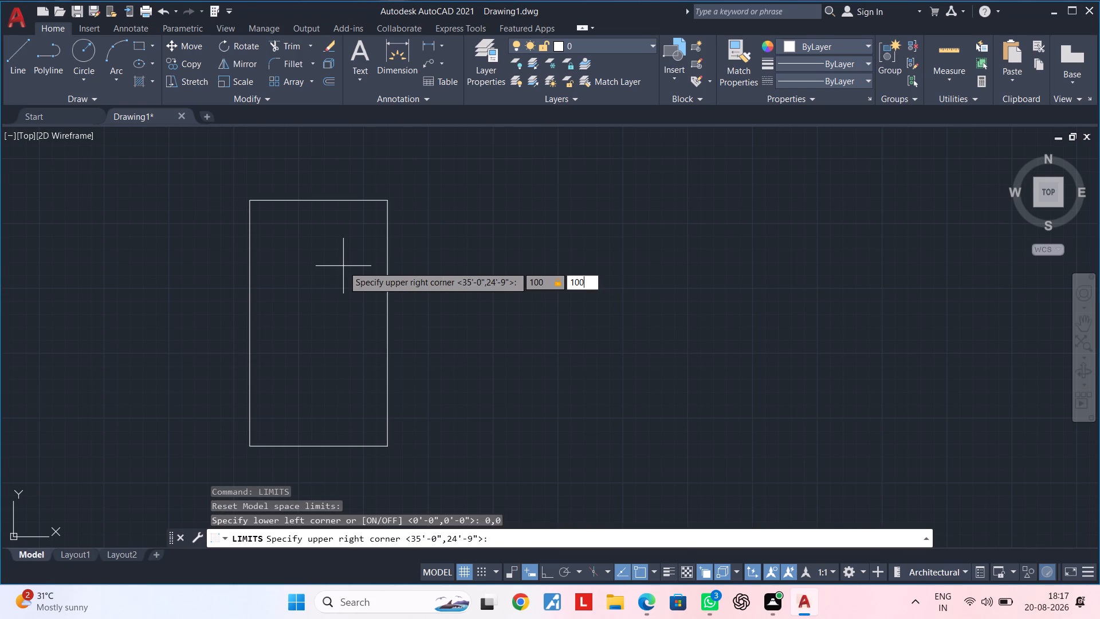
key("Return")
type("z a")
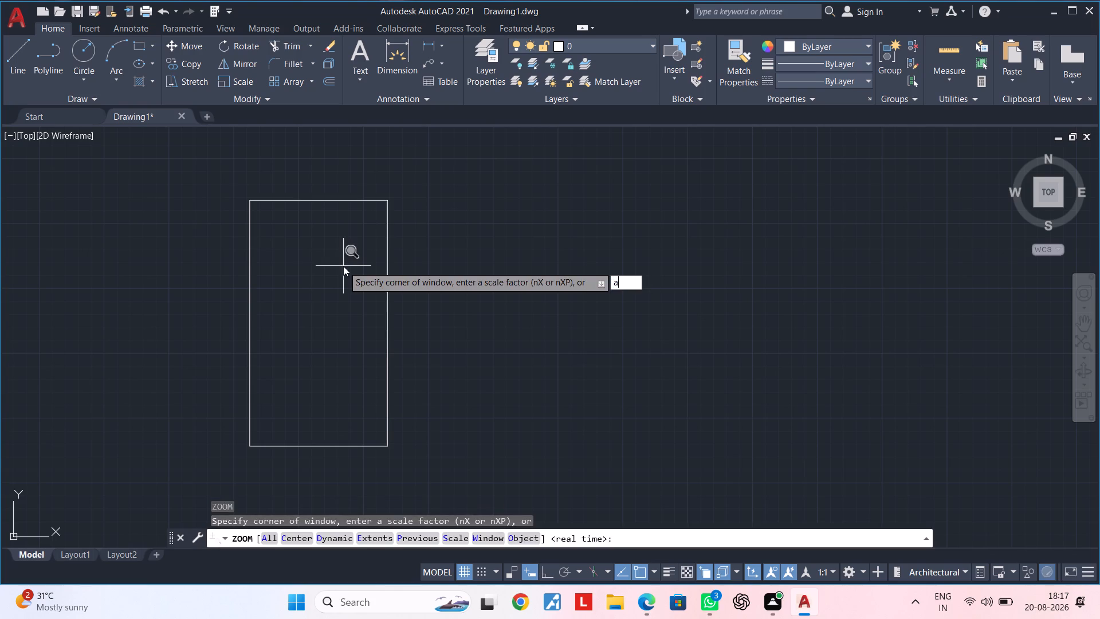
key("space")
Offset the rectangle 9" inward to form the inner face of the outer wall.
scroll(640, 355, "down", 7)
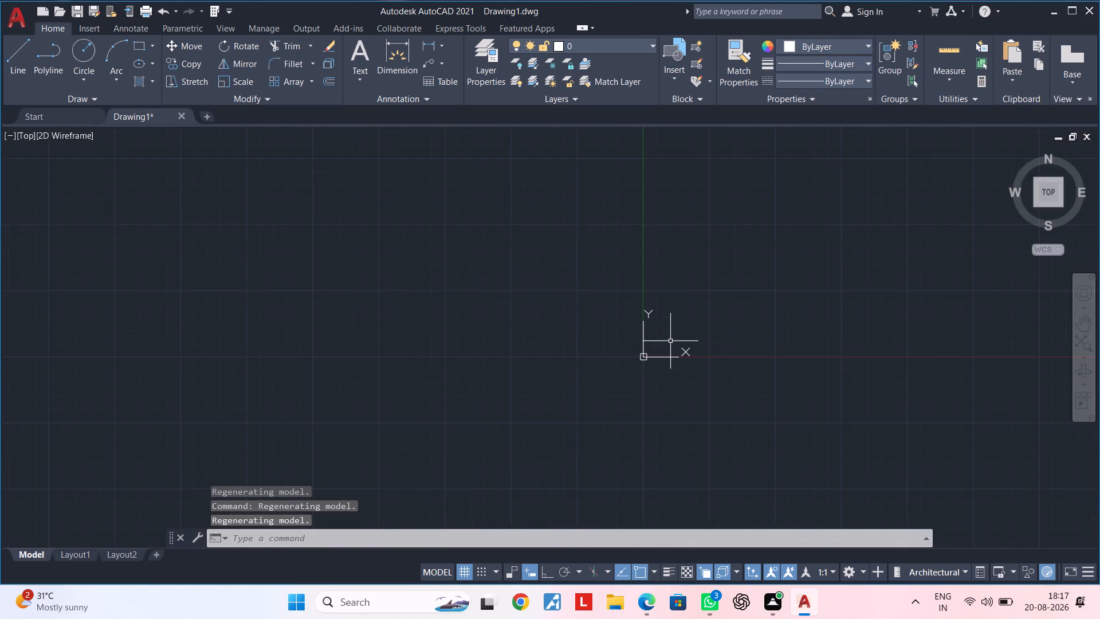
middle_click_drag(671, 341, 529, 335)
scroll(528, 333, "up", 3)
scroll(451, 350, "up", 3)
scroll(466, 296, "up", 7)
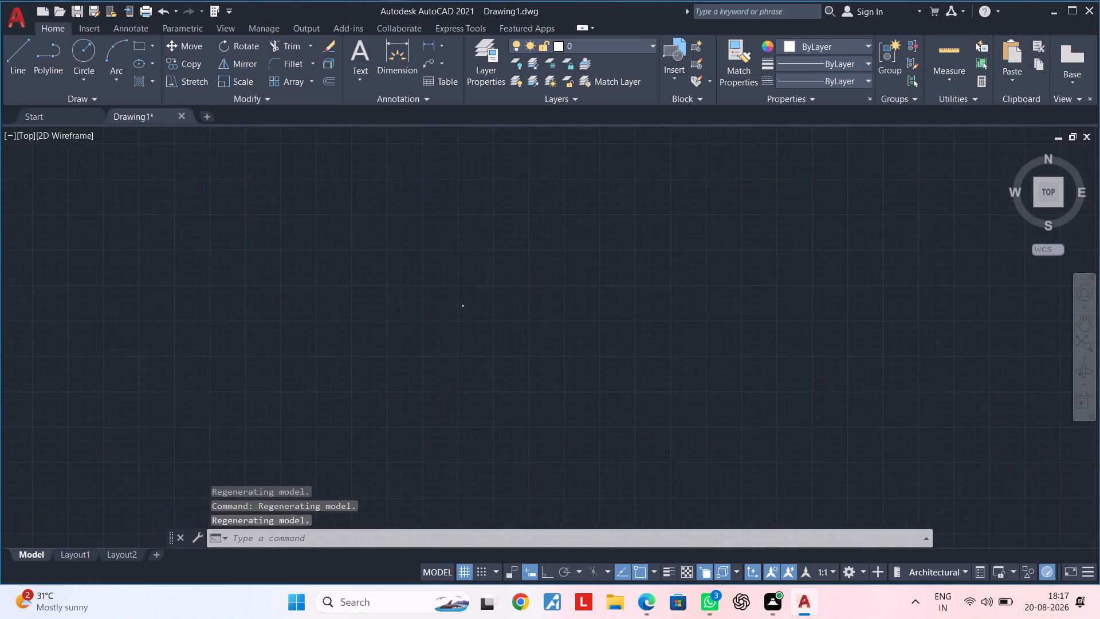
scroll(466, 296, "up", 6)
scroll(368, 274, "up", 3)
middle_click_drag(366, 273, 371, 362)
scroll(399, 304, "up", 2)
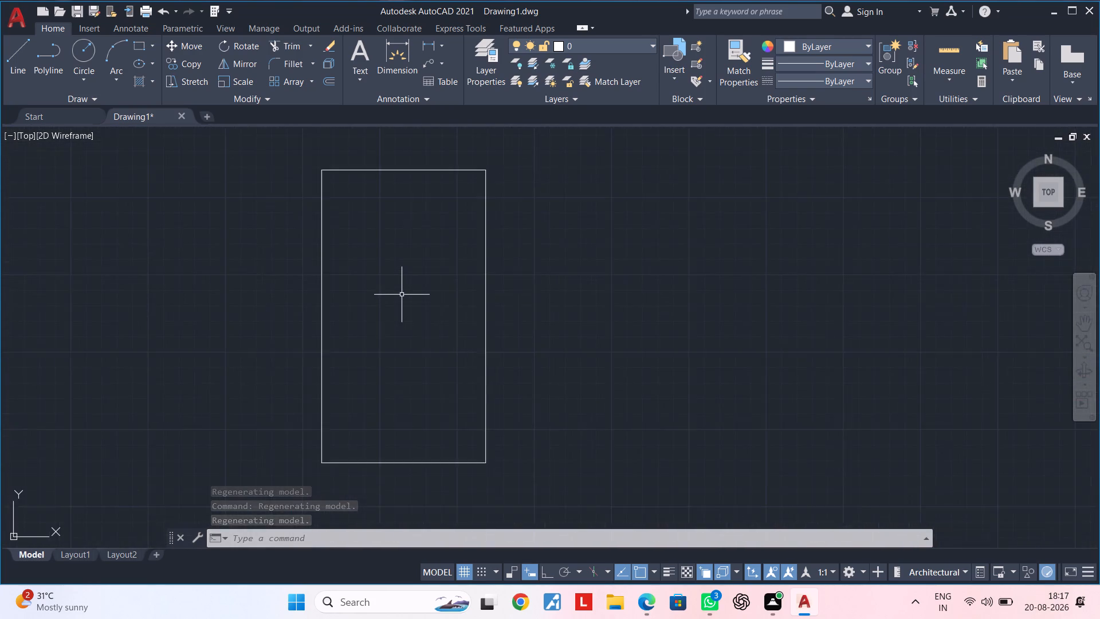
scroll(402, 295, "up", 1)
middle_click_drag(402, 294, 395, 402)
scroll(388, 364, "up", 1)
scroll(388, 363, "down", 3)
middle_click_drag(403, 363, 501, 334)
key("Escape")
scroll(481, 323, "up", 4)
key("Escape")
key("Escape")
scroll(484, 322, "down", 1)
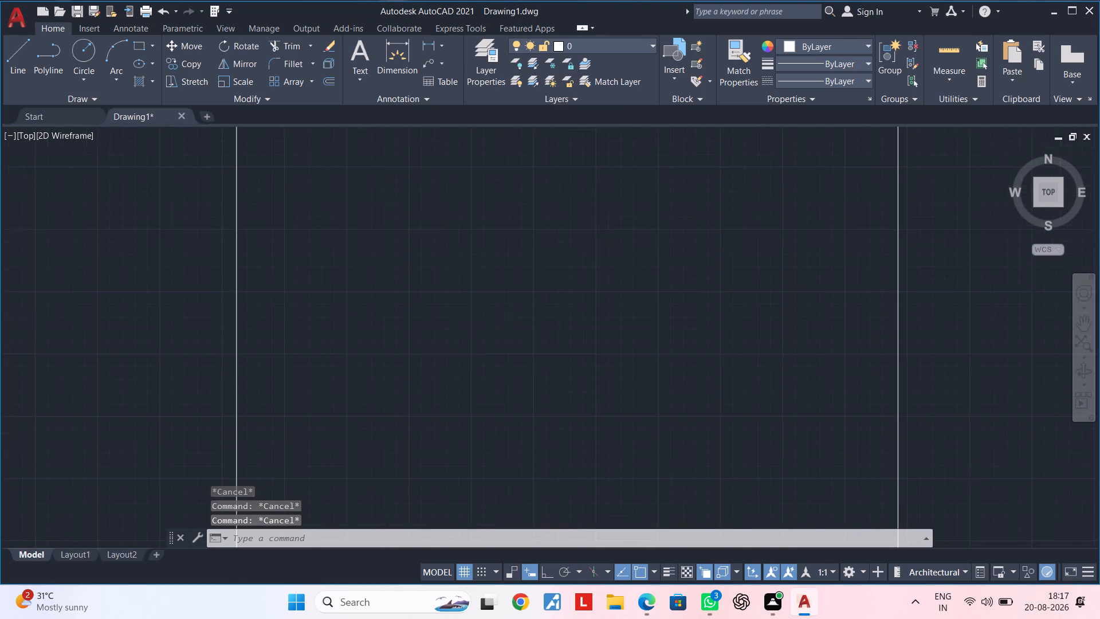
middle_click(484, 332)
scroll(484, 322, "down", 1)
middle_click_drag(485, 332, 454, 370)
key("Escape")
key("Escape")
key("Escape")
key("Escape")
key("Escape")
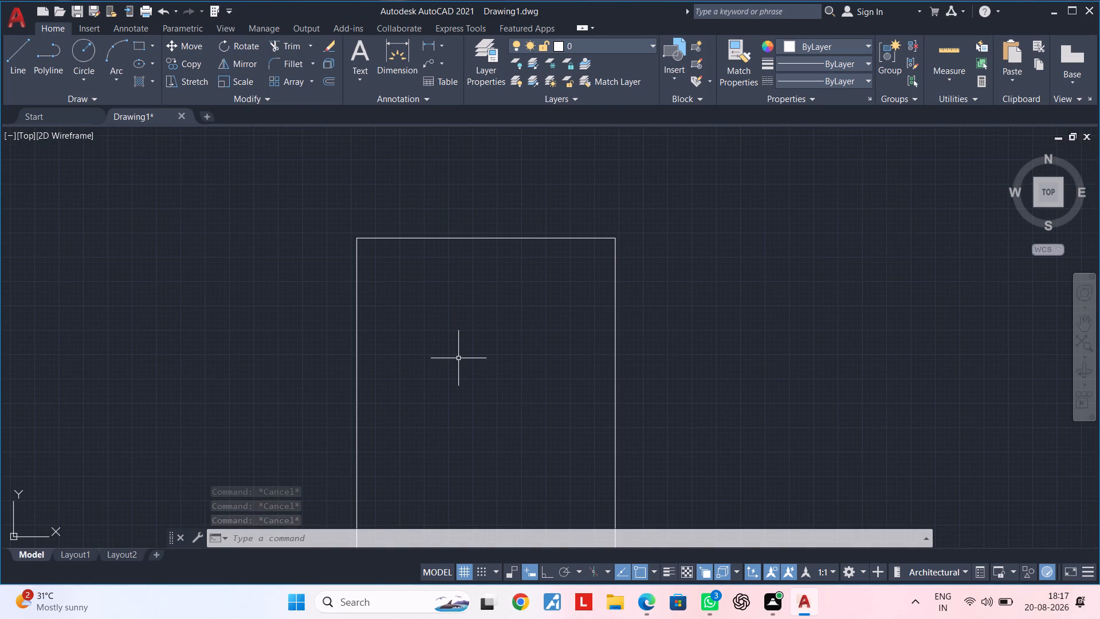
key("Escape")
key("Escape")
key("Escape")
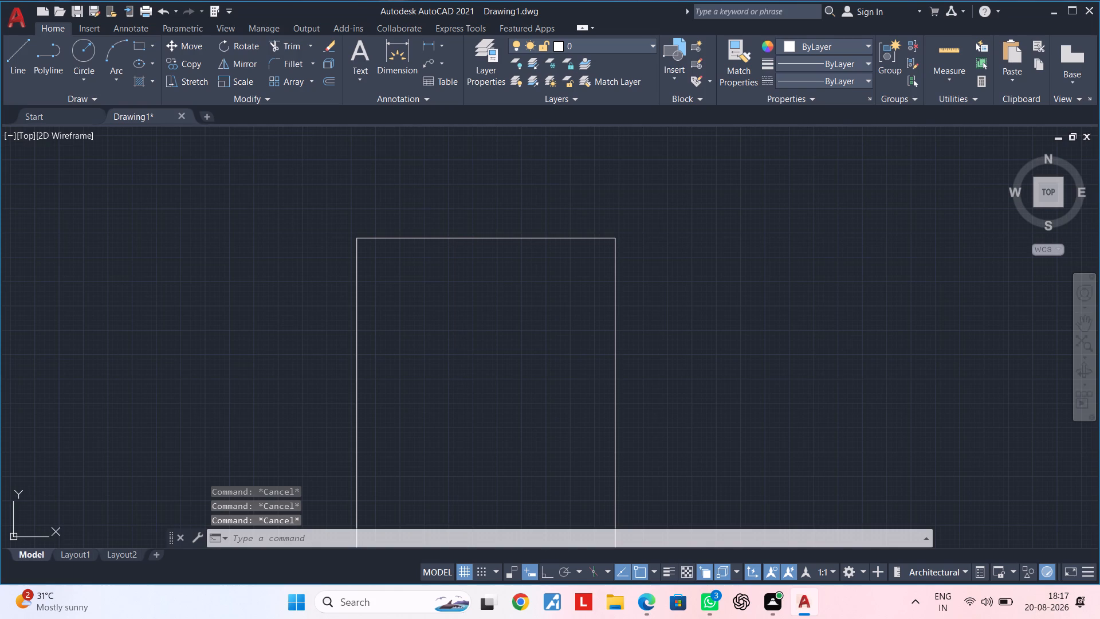
type("of 9\"")
key("Return")
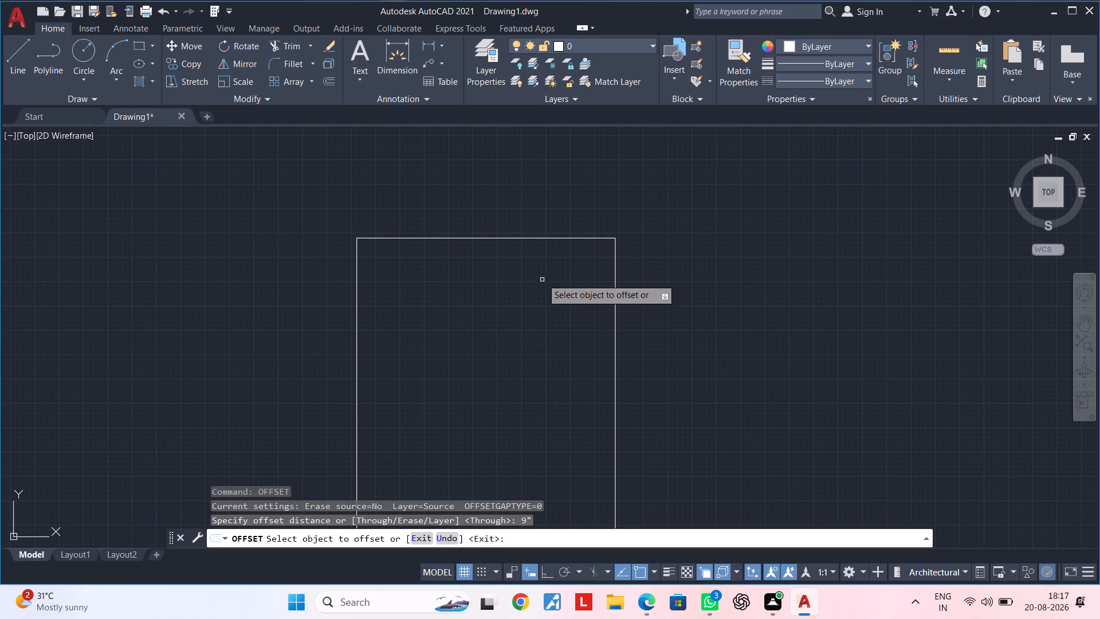
left_click(540, 237)
left_click(535, 297)
key("Escape")
key("Escape")
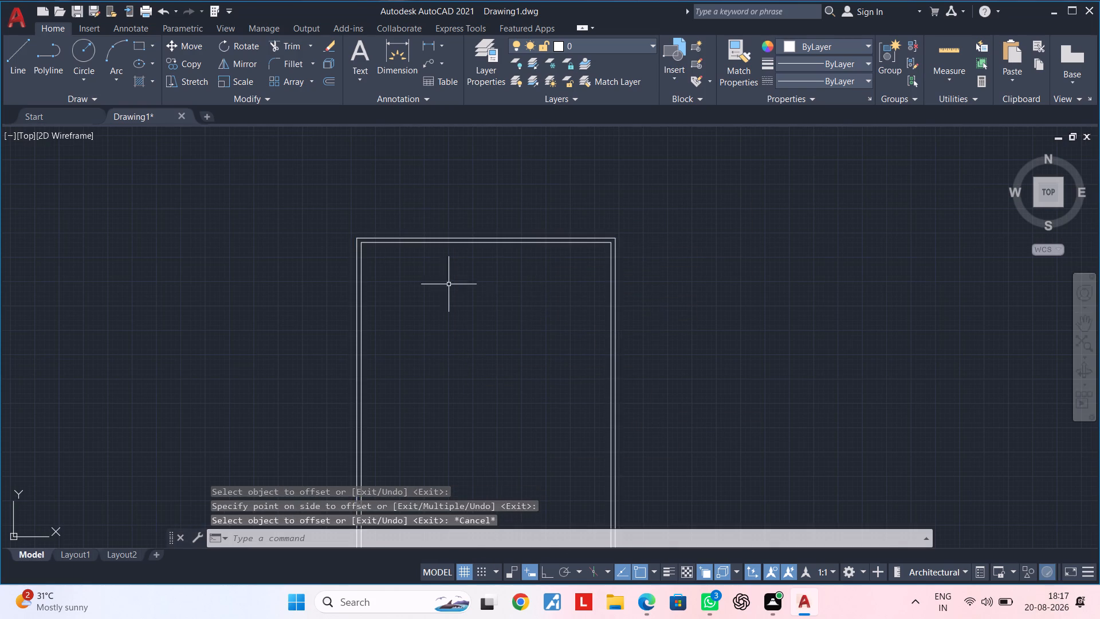
Explode the inner offset rectangle into separate lines.
scroll(408, 257, "up", 2)
middle_click_drag(400, 267, 374, 305)
key("Escape")
left_click(385, 258)
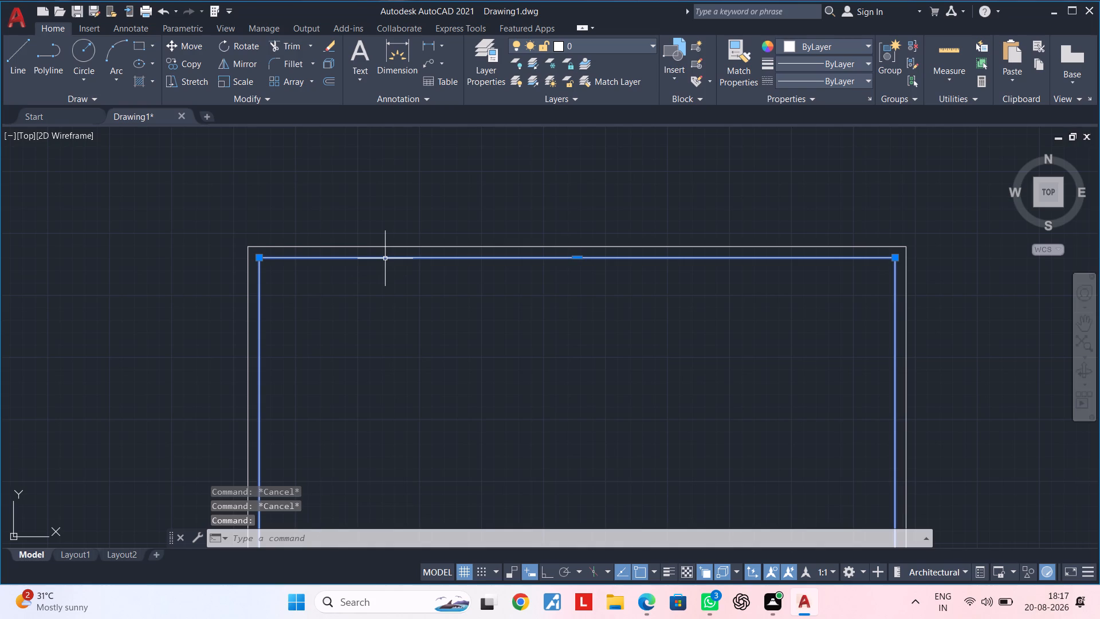
type("x")
key("space")
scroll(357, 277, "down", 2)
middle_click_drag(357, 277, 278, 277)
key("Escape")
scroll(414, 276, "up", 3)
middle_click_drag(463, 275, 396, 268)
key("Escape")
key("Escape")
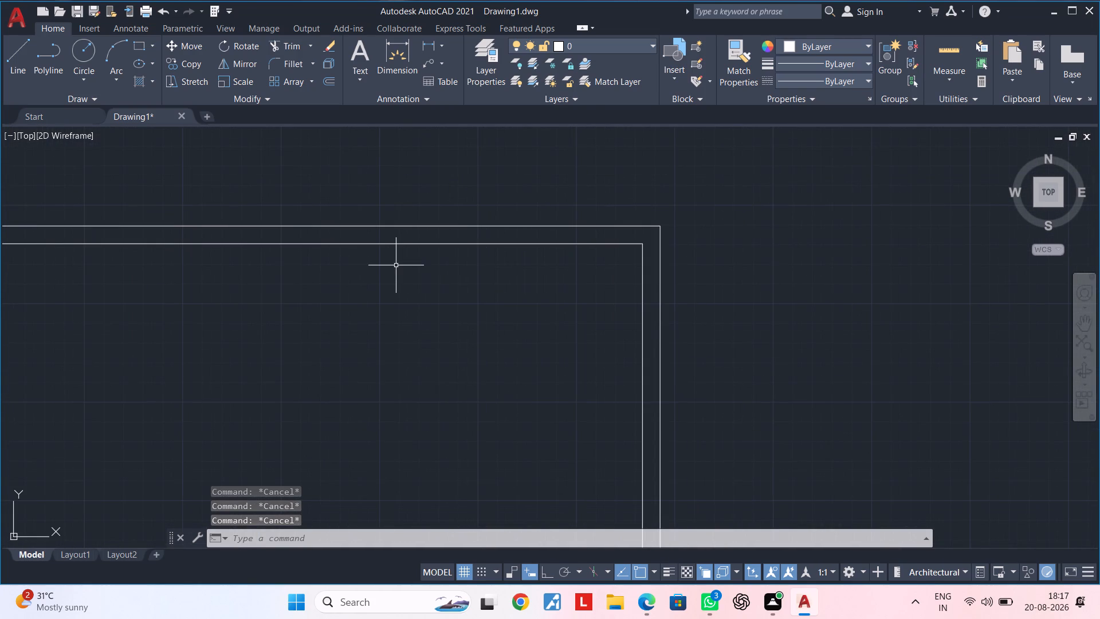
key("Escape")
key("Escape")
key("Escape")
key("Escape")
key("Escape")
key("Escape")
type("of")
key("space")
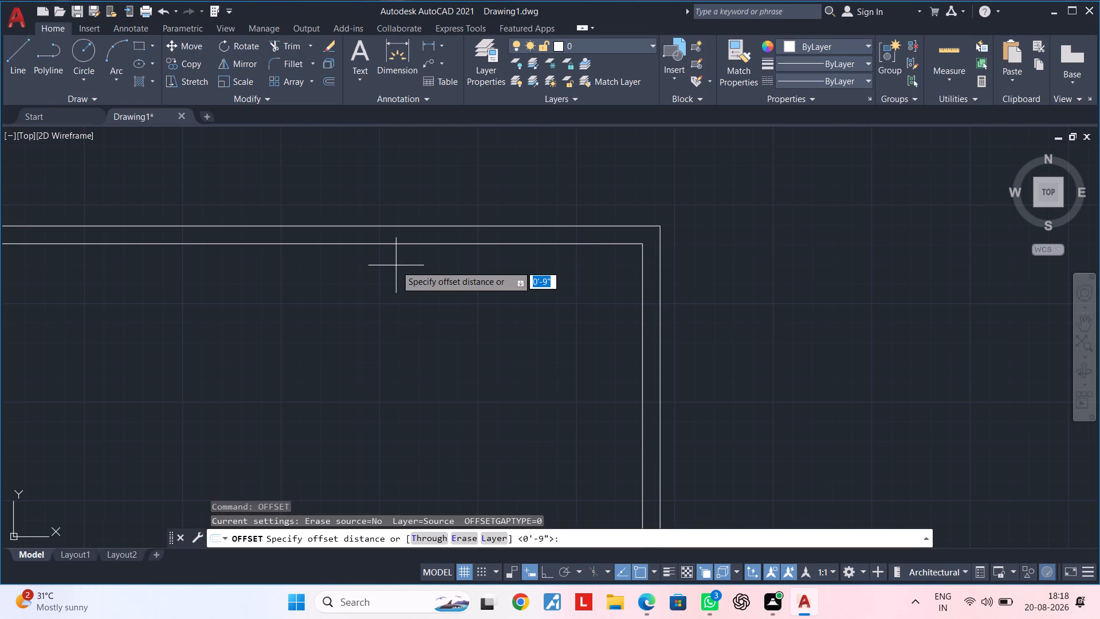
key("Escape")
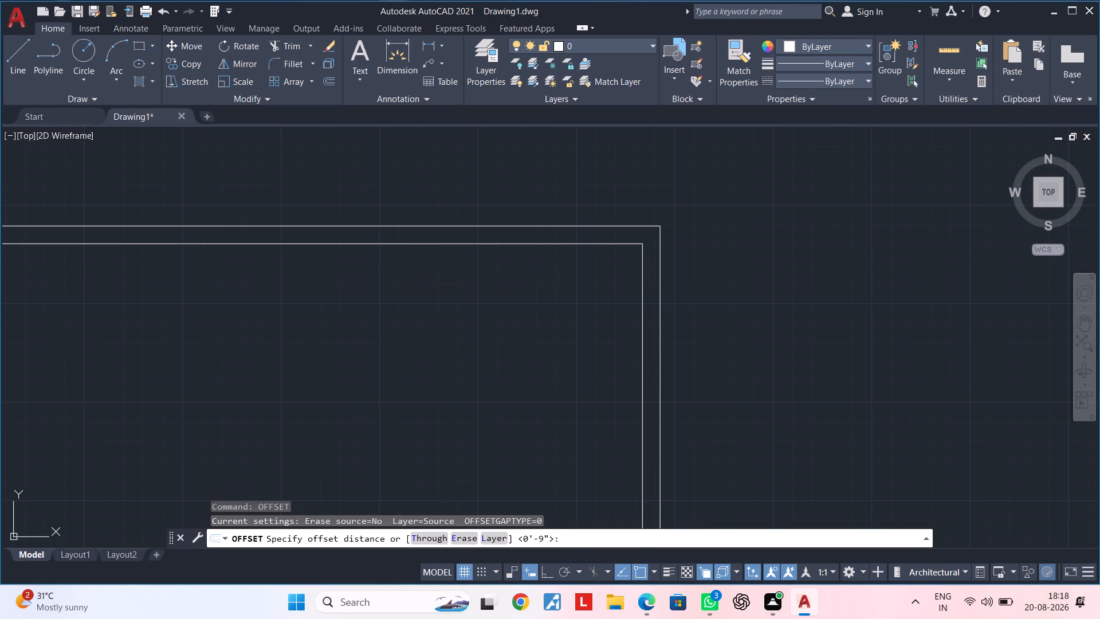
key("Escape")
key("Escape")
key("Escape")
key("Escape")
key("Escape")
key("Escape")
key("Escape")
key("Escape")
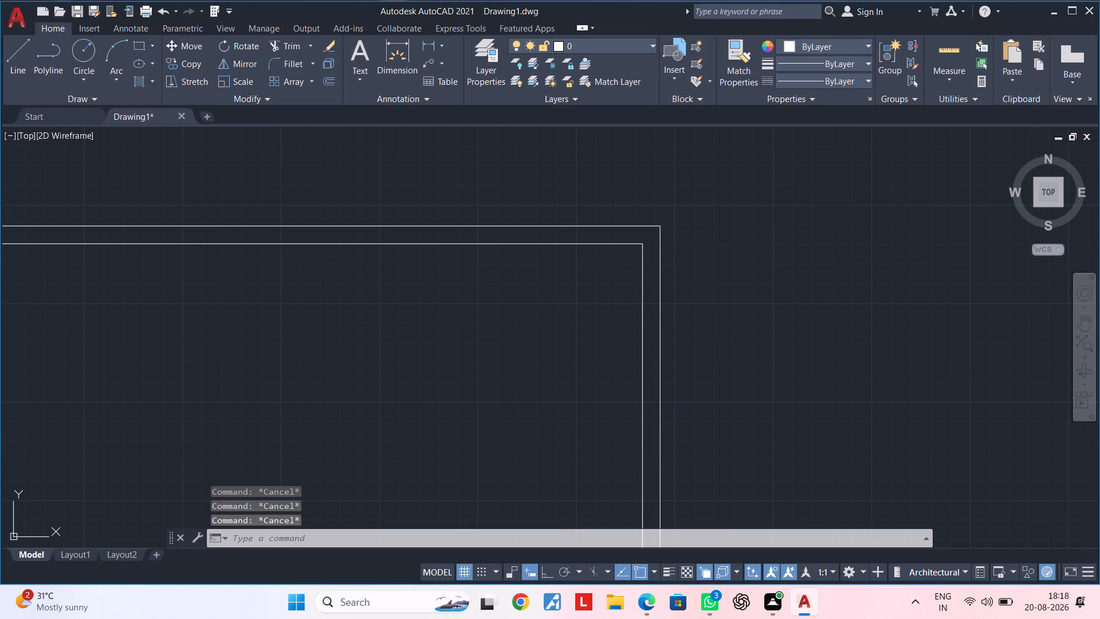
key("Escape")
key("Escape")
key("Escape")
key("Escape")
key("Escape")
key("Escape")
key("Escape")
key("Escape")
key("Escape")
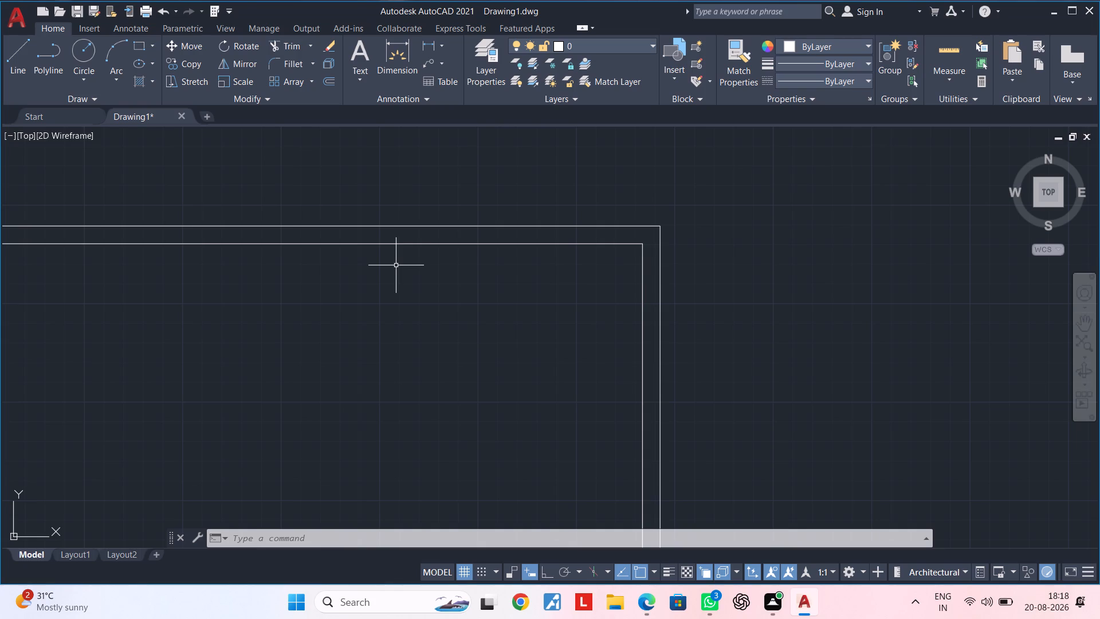
Offset the outer rectangle 4.5" inward to form the centreline of the outer wall.
key("Escape")
key("Escape")
key("Escape")
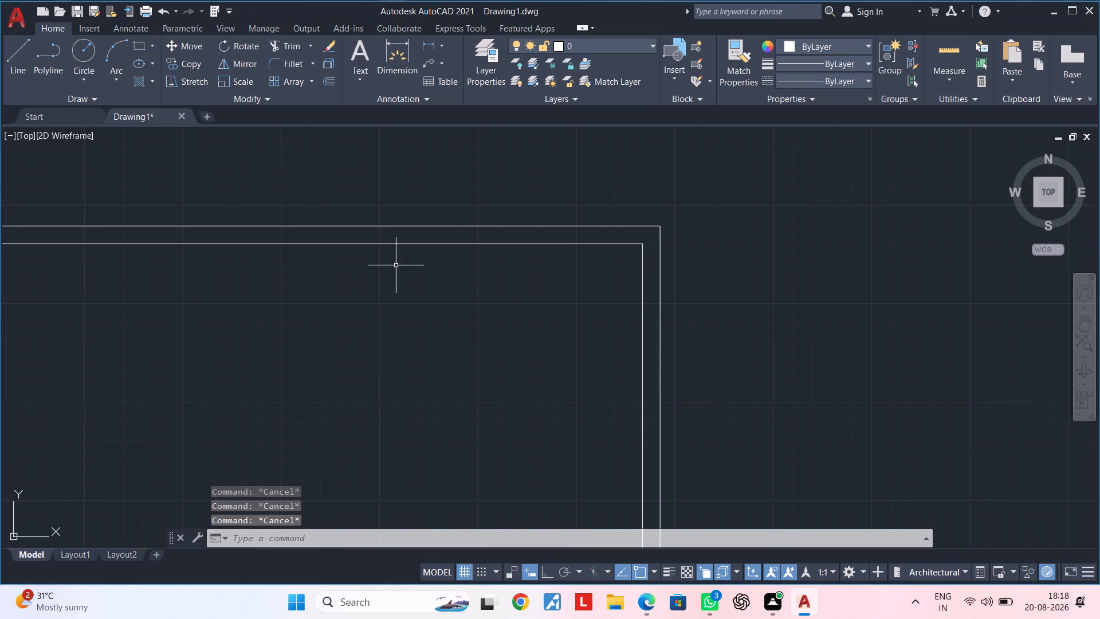
type("of 4.5\"")
key("Return")
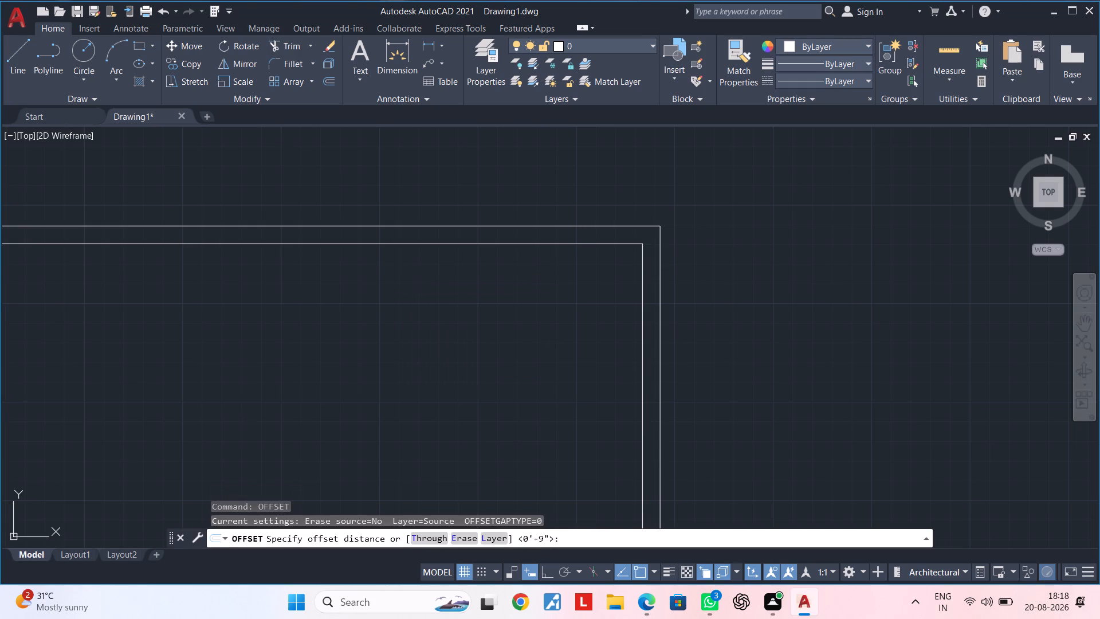
left_click(461, 225)
left_click(461, 238)
key("Escape")
key("Escape")
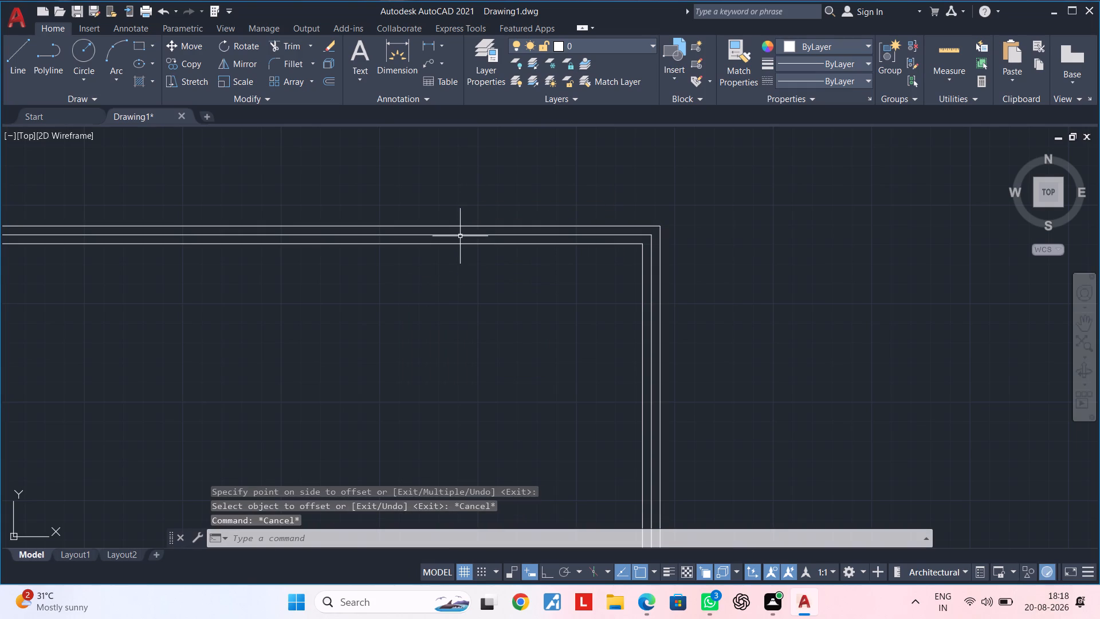
Load the ACAD_ISO02W100 ISO dash linetype into the drawing.
left_click(460, 236)
left_click(836, 85)
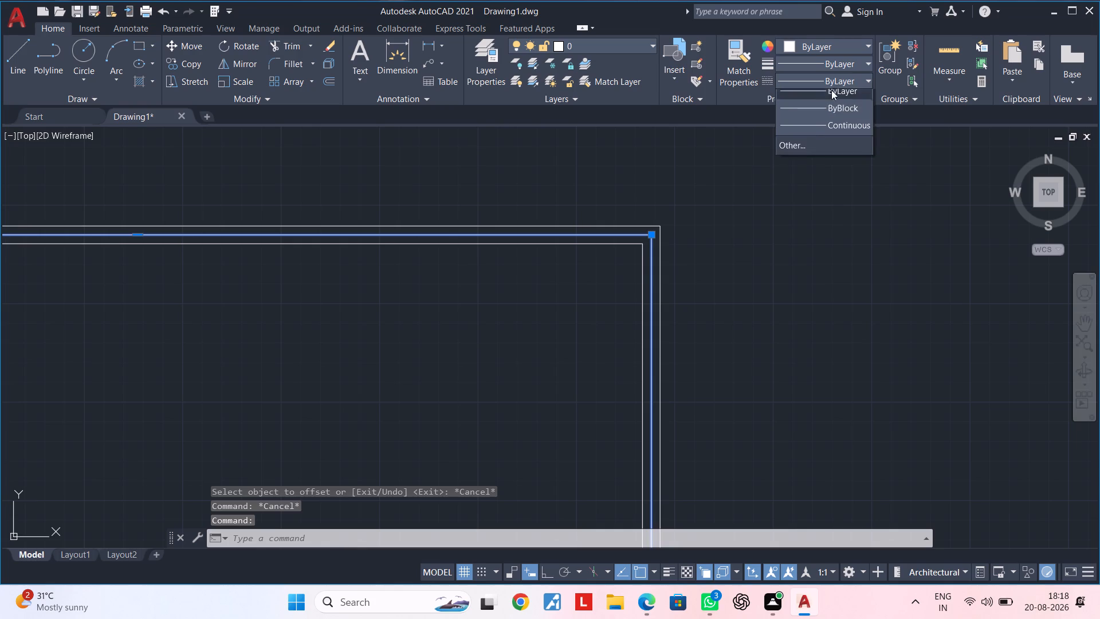
left_click(810, 146)
left_click(671, 179)
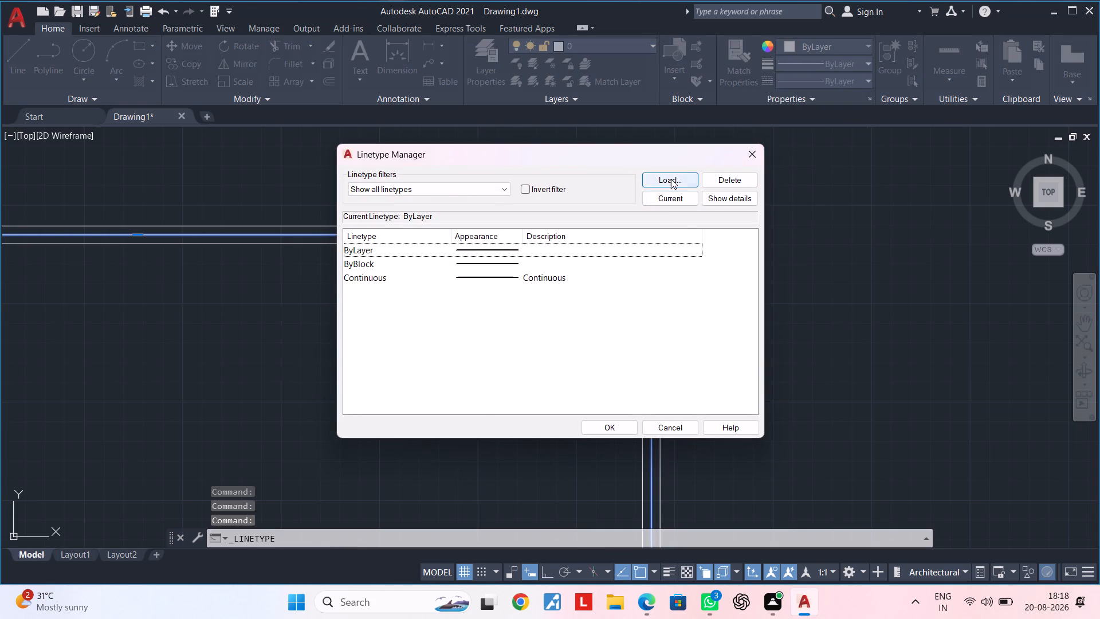
left_click(645, 272)
left_click(488, 394)
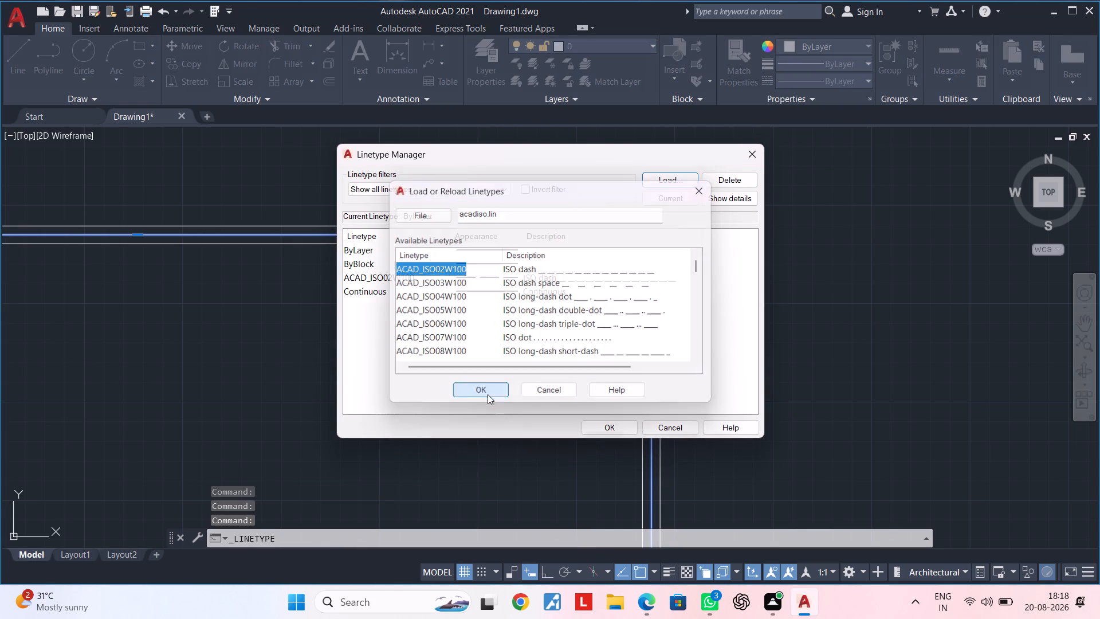
left_click(747, 158)
Assign the ACAD_ISO02W100 linetype to the centreline rectangle between the two outer wall faces.
left_click(581, 233)
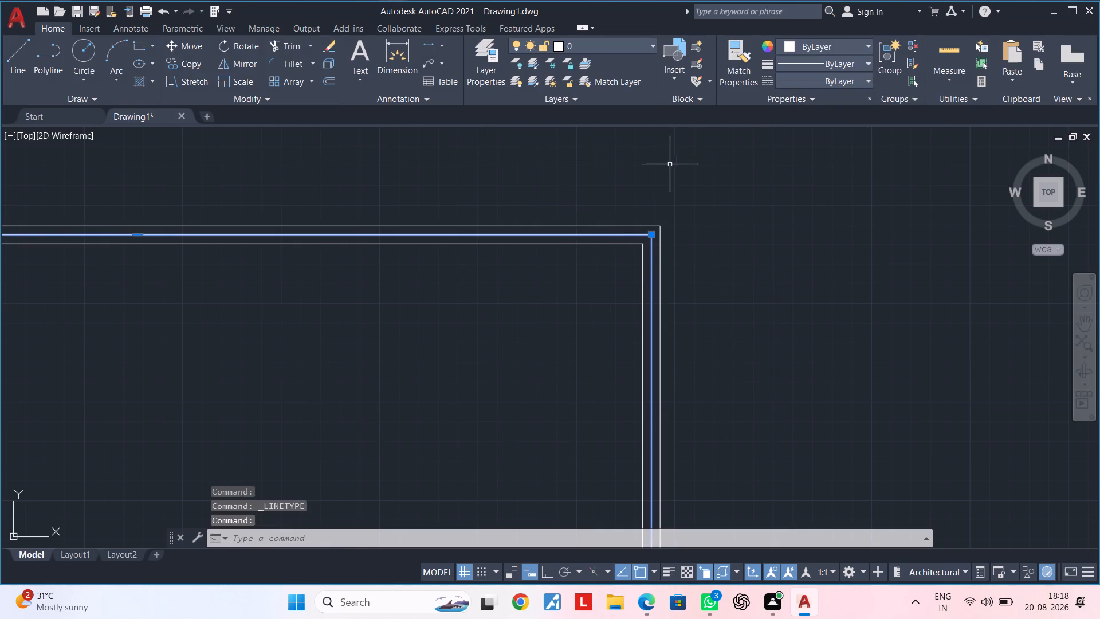
left_click(822, 81)
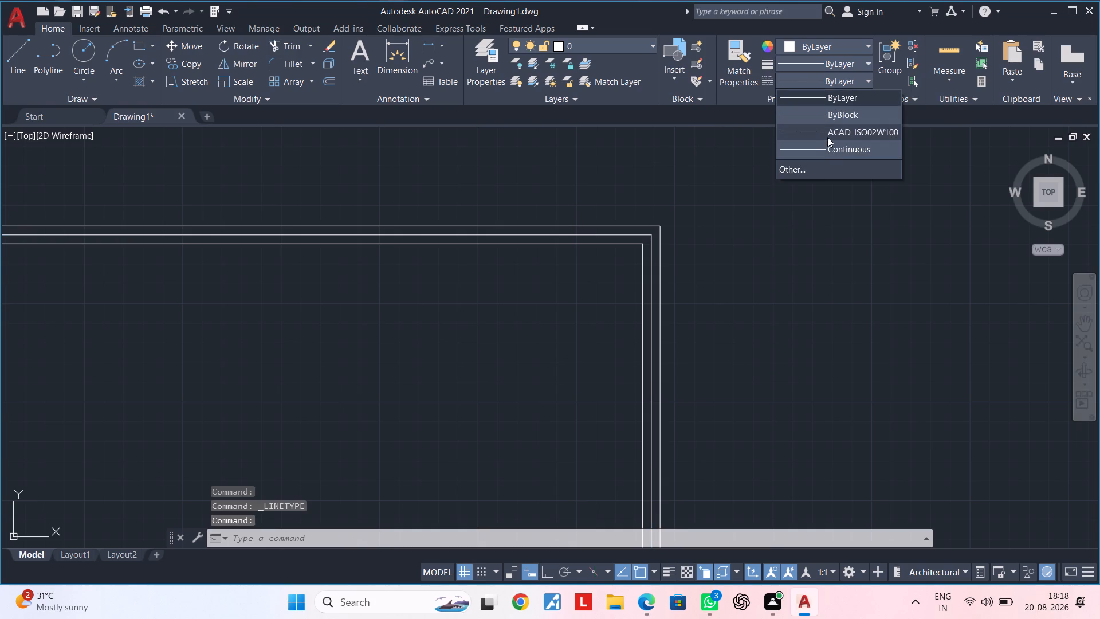
left_click(827, 137)
key("Escape")
scroll(790, 203, "down", 3)
scroll(675, 250, "down", 1)
middle_click_drag(675, 250, 521, 263)
scroll(579, 232, "up", 2)
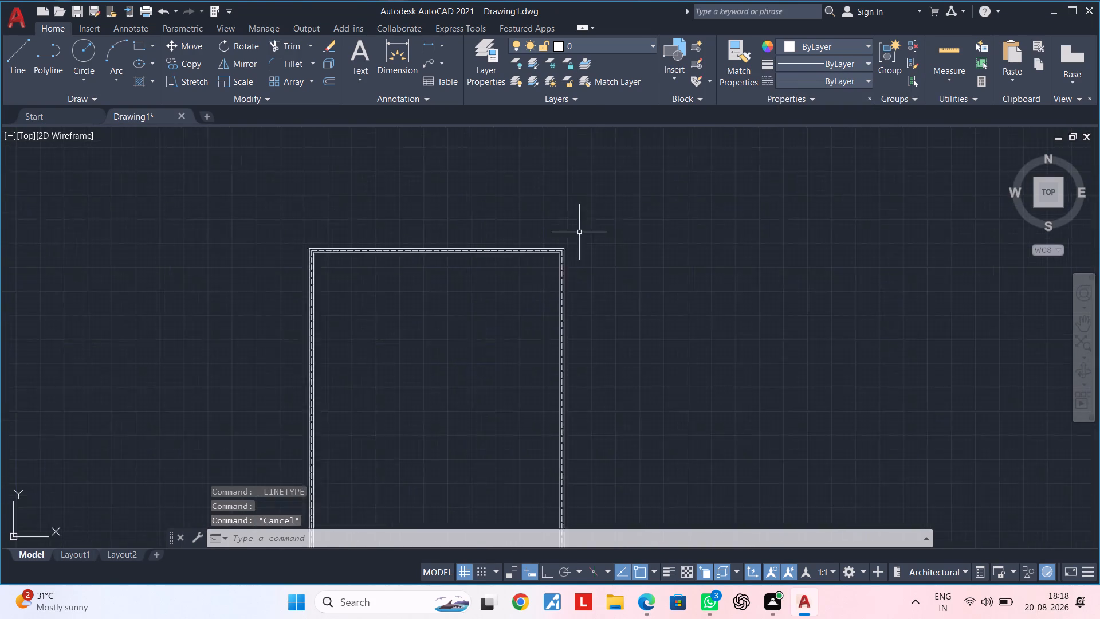
scroll(579, 232, "up", 2)
middle_click_drag(486, 261, 706, 182)
scroll(649, 234, "up", 2)
middle_click_drag(649, 250, 603, 300)
key("Escape")
key("Escape")
key("Escape")
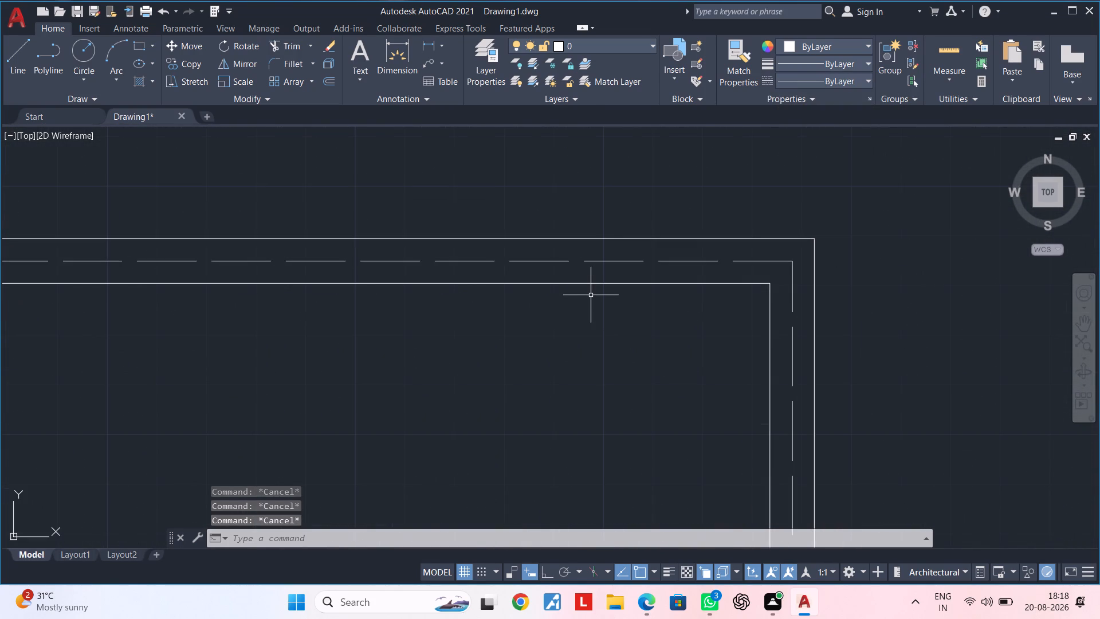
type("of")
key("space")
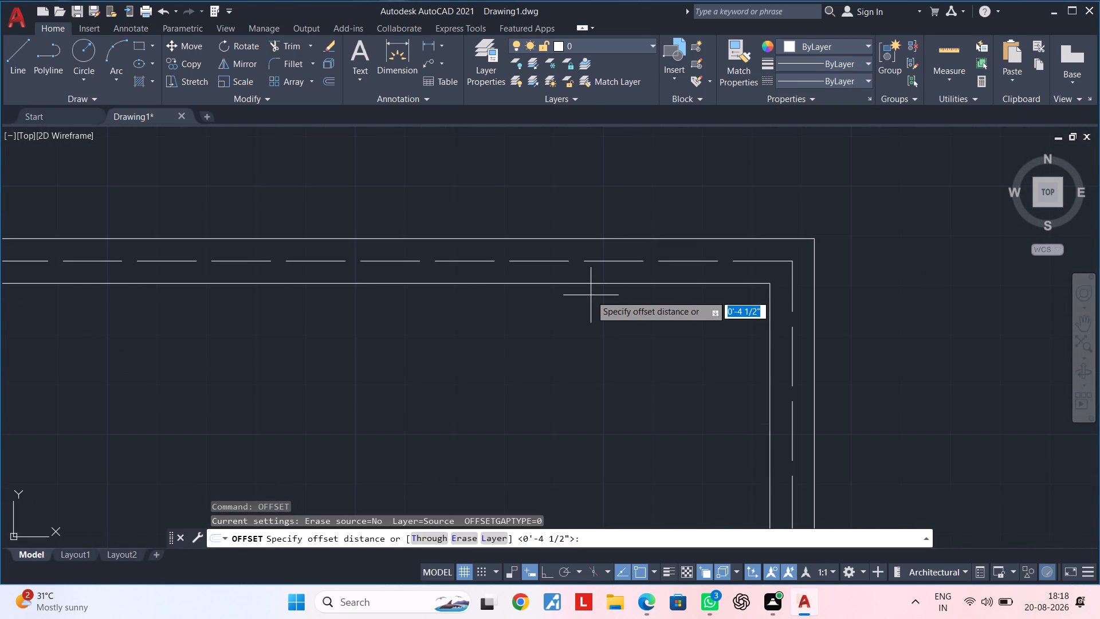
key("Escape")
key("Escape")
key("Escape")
Explode the dashed centreline rectangle into separate lines.
left_click(609, 260)
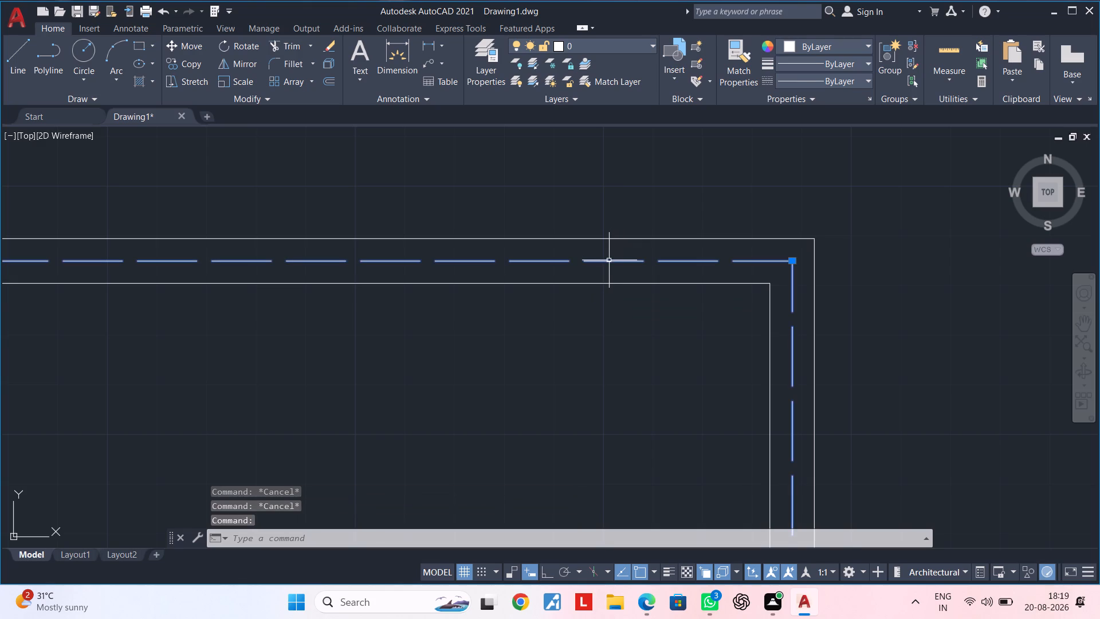
type("x")
key("space")
key("Escape")
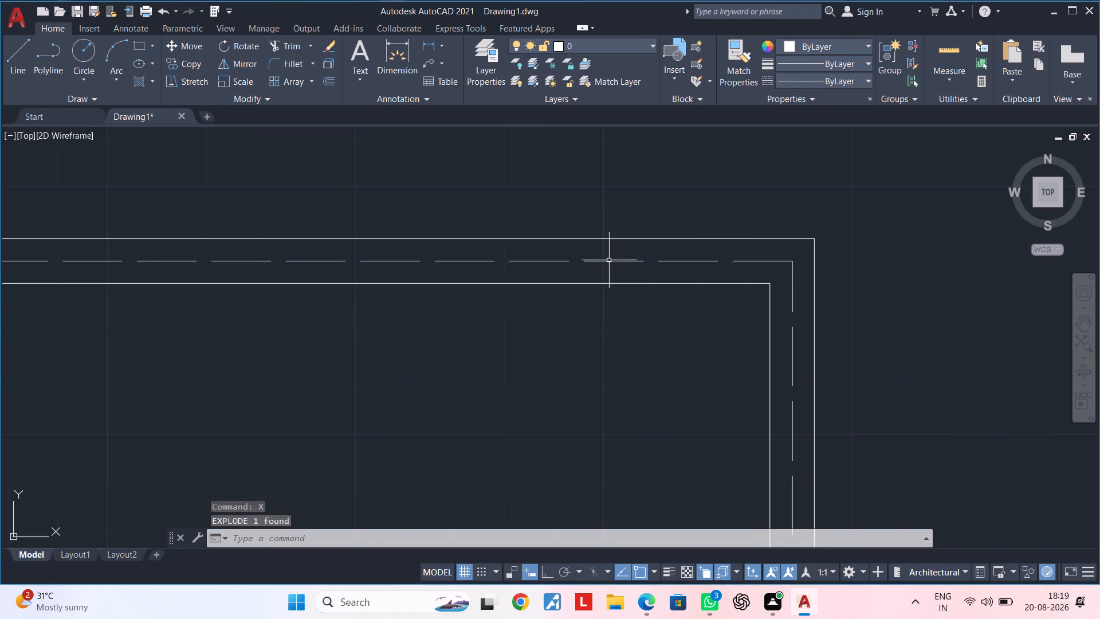
key("Escape")
key("Escape")
key("Escape")
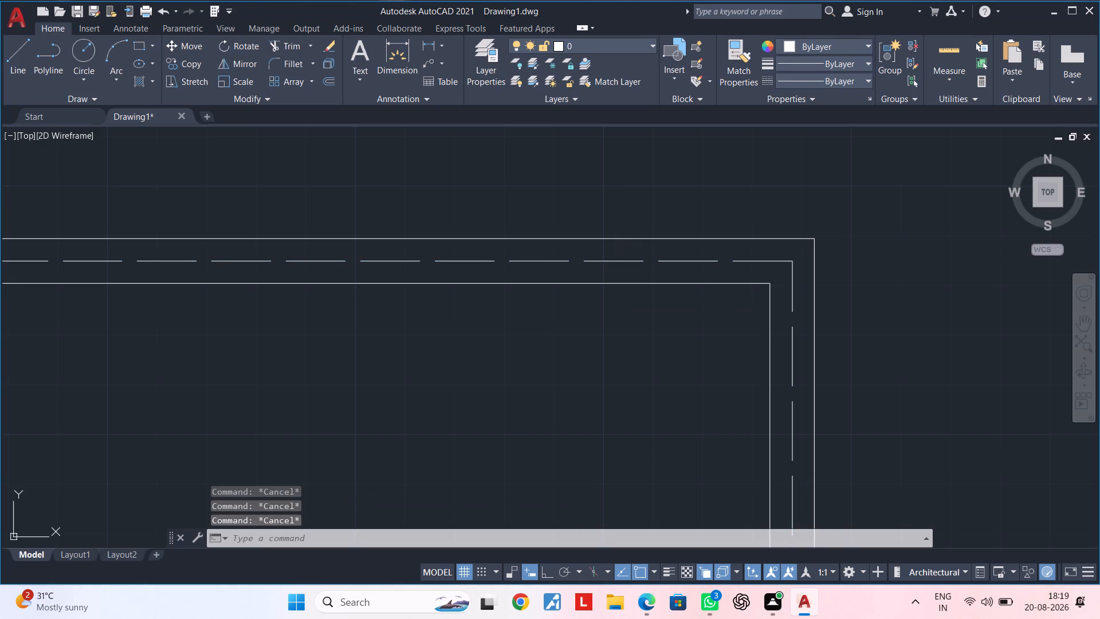
key("Escape")
key("Escape")
Offset the top wall's dashed centreline 10'7" downward into the plan.
type("of")
key("space")
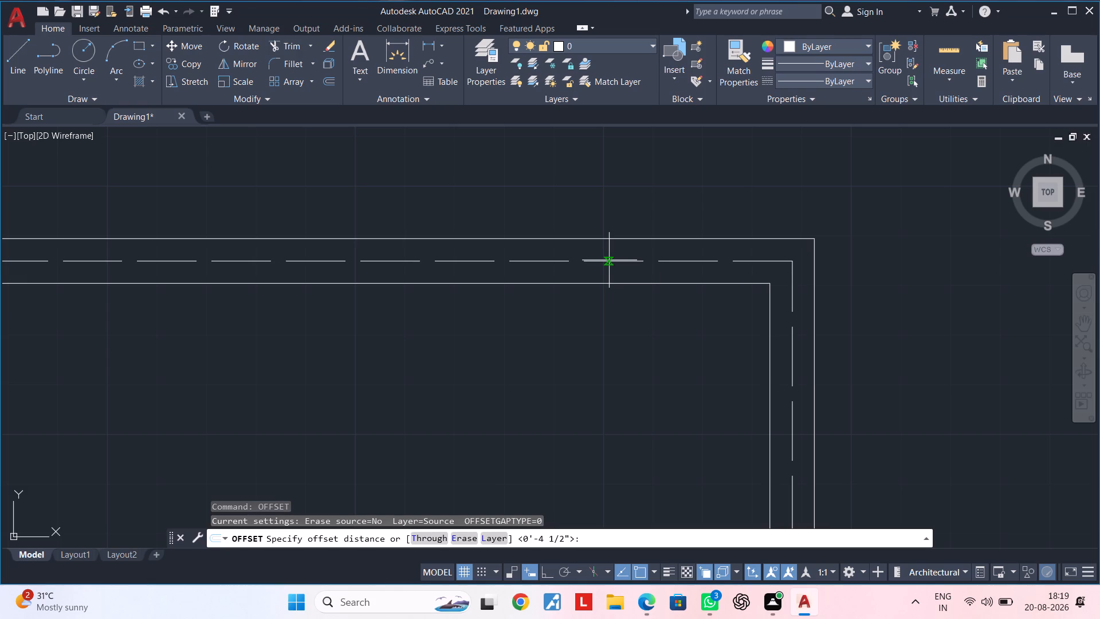
type("10'7\"")
key("Return")
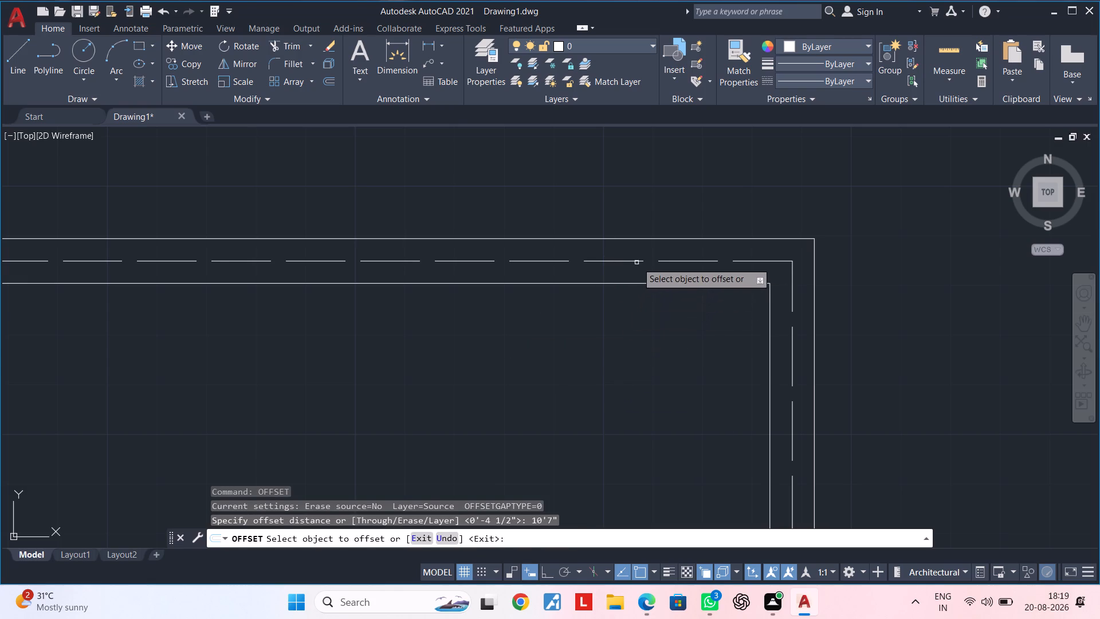
left_click(637, 261)
scroll(662, 359, "down", 3)
middle_click(663, 273)
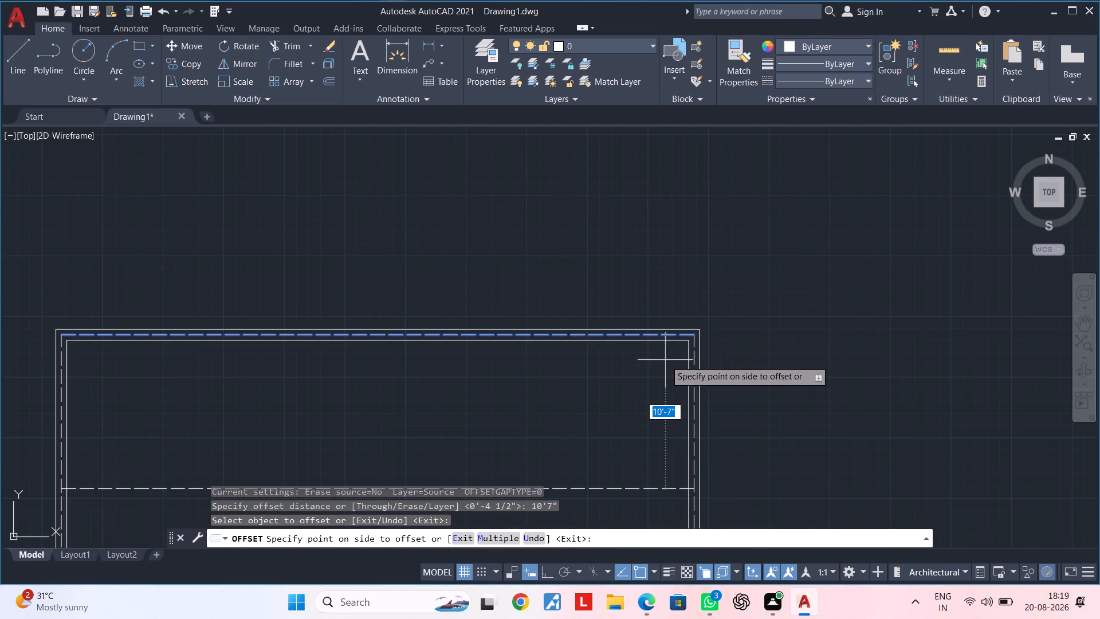
left_click(665, 386)
middle_click_drag(654, 401, 686, 277)
key("Escape")
key("Escape")
key("Escape")
key("Escape")
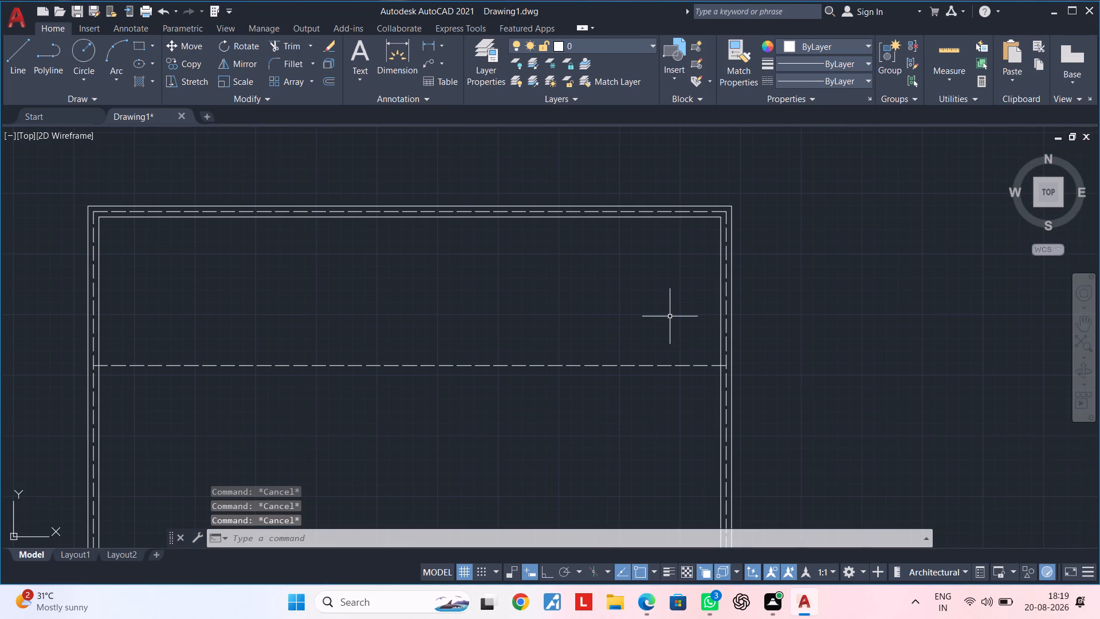
Match the properties of the right wall's inner face line onto the new dashed horizontal line inside the plan.
type("ma")
key("space")
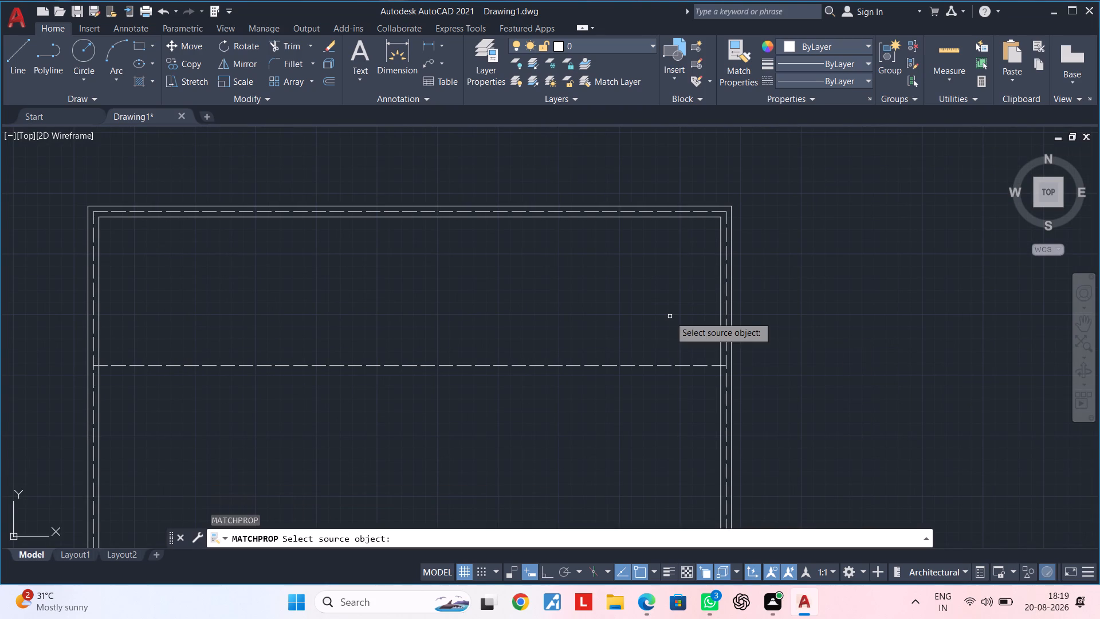
scroll(708, 308, "up", 3)
left_click(753, 309)
scroll(715, 319, "down", 4)
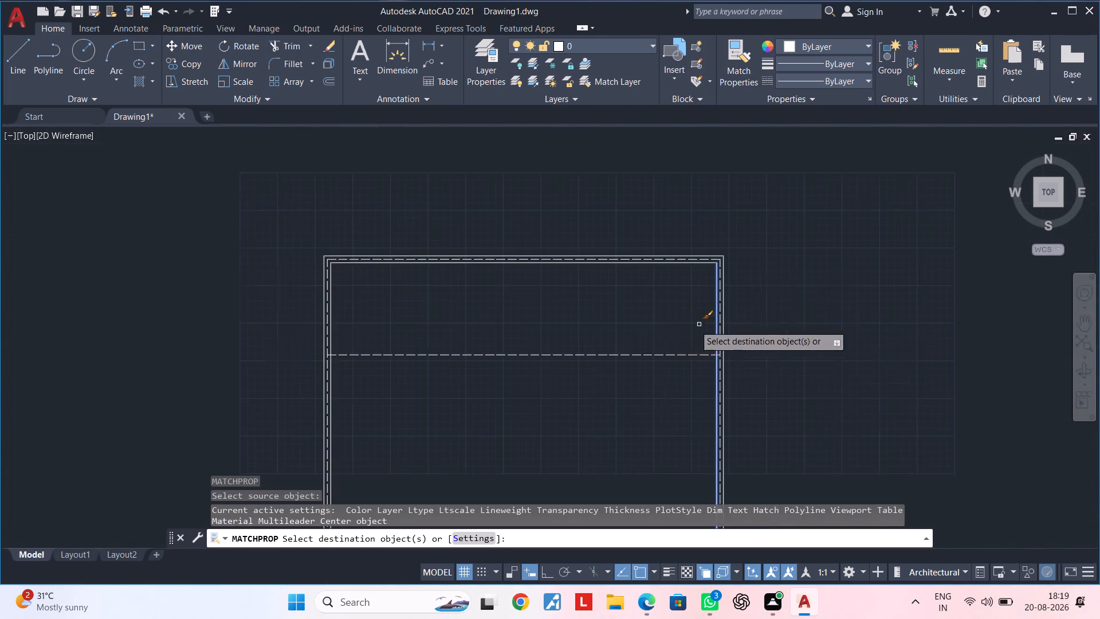
middle_click_drag(669, 329, 671, 269)
scroll(647, 287, "up", 2)
left_click(638, 304)
key("Escape")
scroll(653, 297, "down", 1)
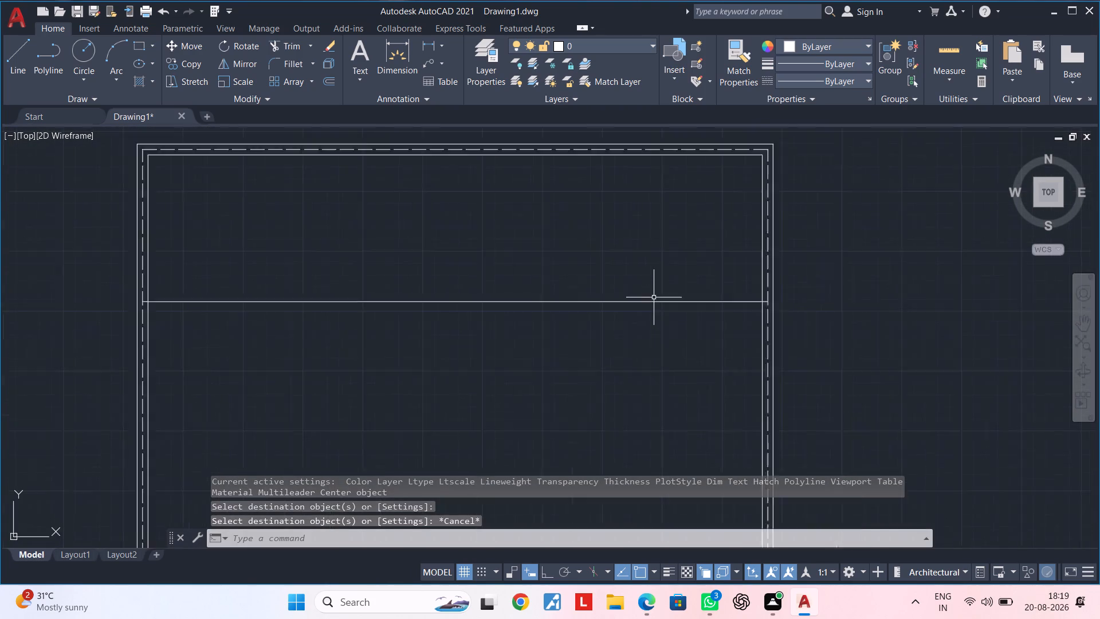
scroll(654, 297, "down", 1)
middle_click_drag(668, 289, 621, 290)
key("Escape")
middle_click_drag(659, 272, 647, 217)
key("Escape")
scroll(649, 230, "up", 2)
key("Escape")
key("Escape")
key("Escape")
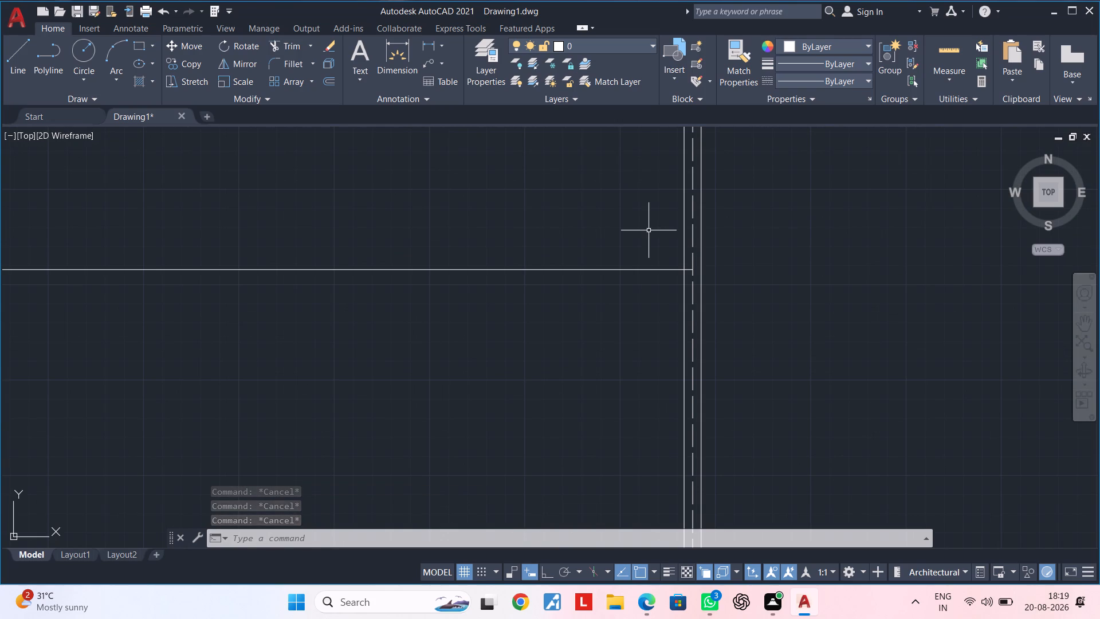
key("Escape")
key("Escape")
key("Escape")
Offset the interior horizontal line 9" downward to form the second face of the cross wall.
type("of")
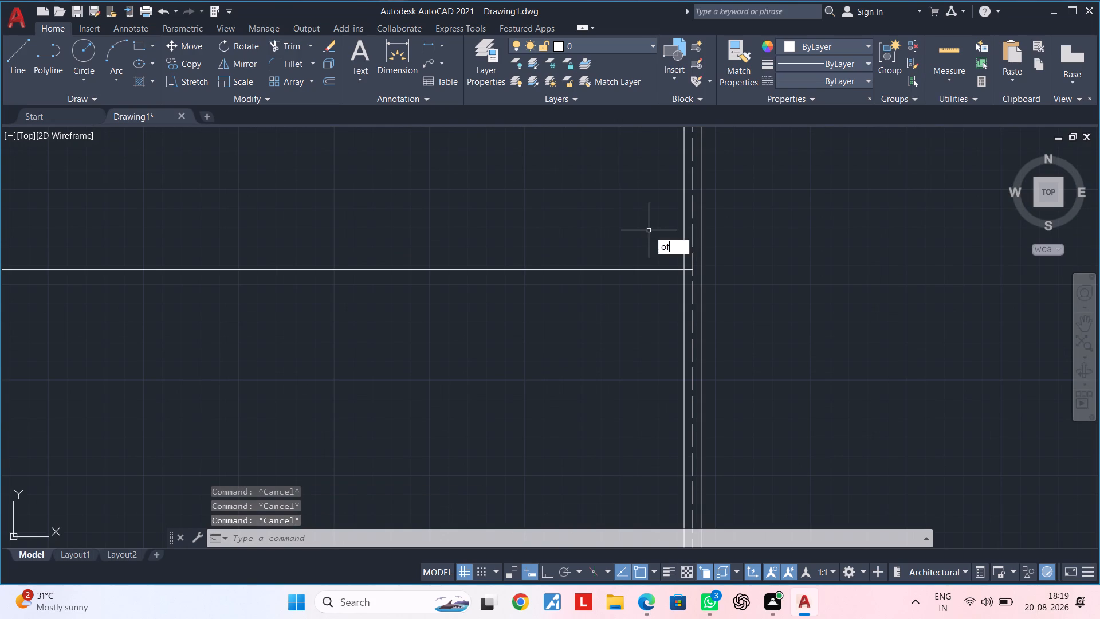
key("space")
key("9")
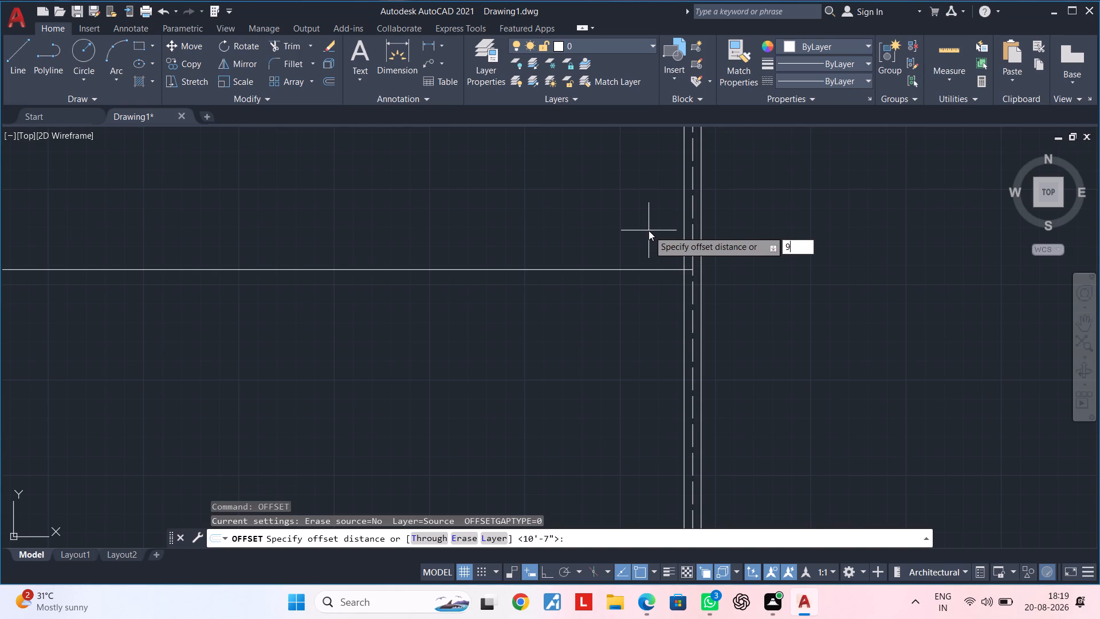
key("shift+quotedbl")
key("Return")
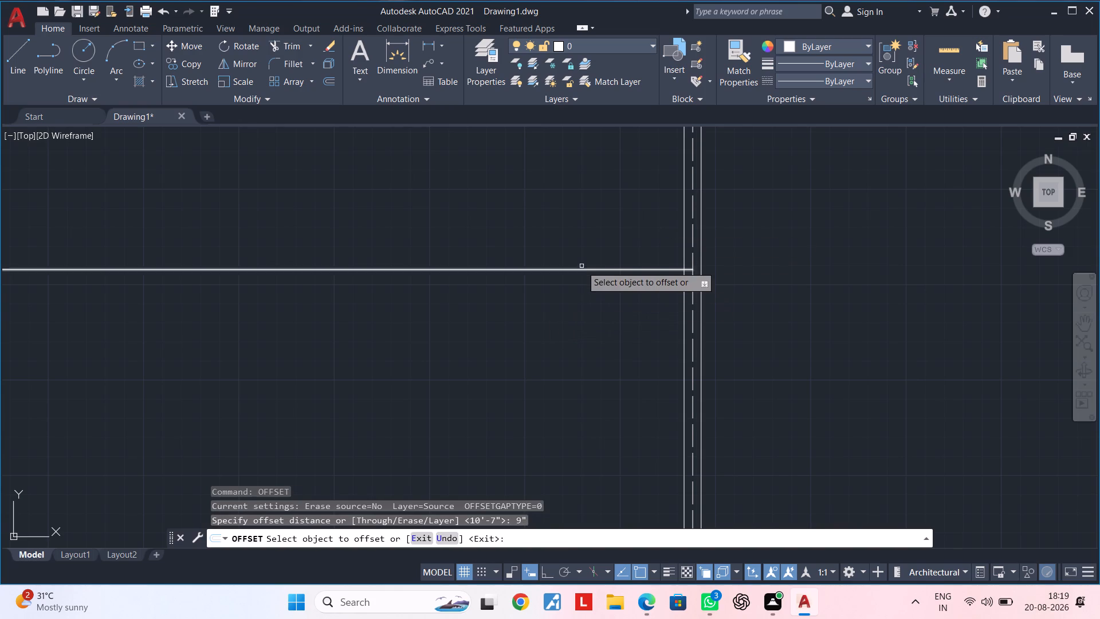
left_click(584, 269)
left_click(595, 336)
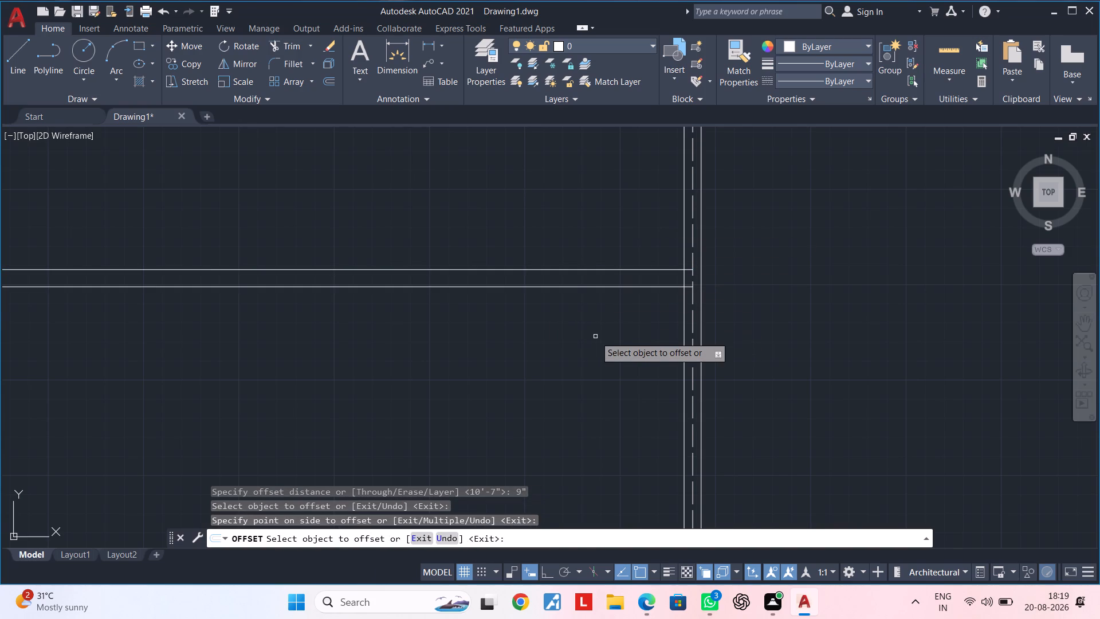
key("Escape")
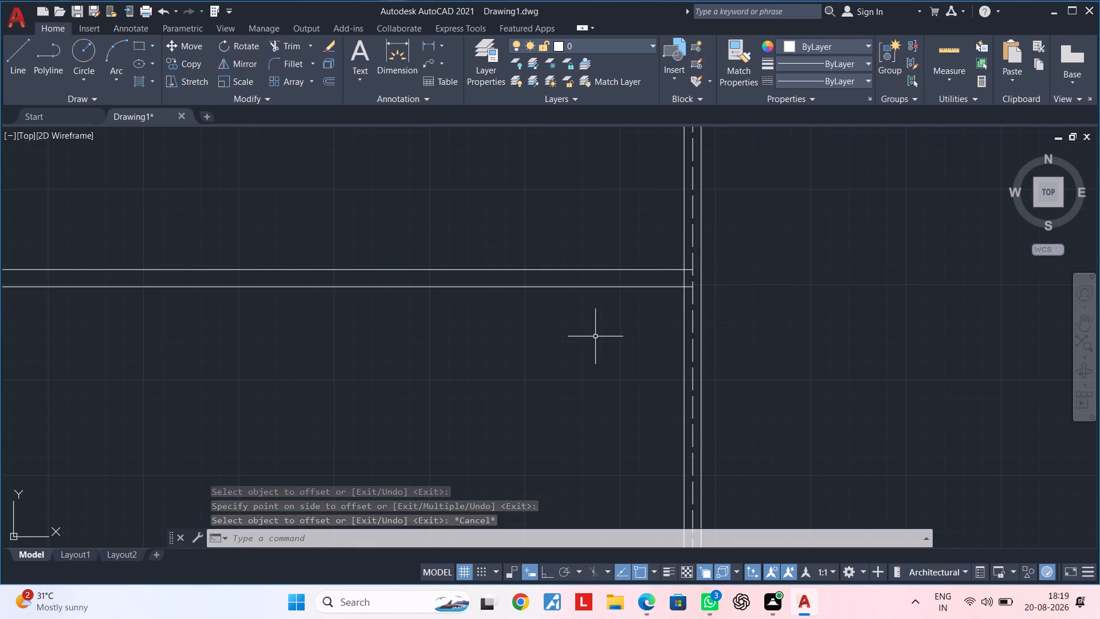
key("Escape")
key("Escape")
key("Escape")
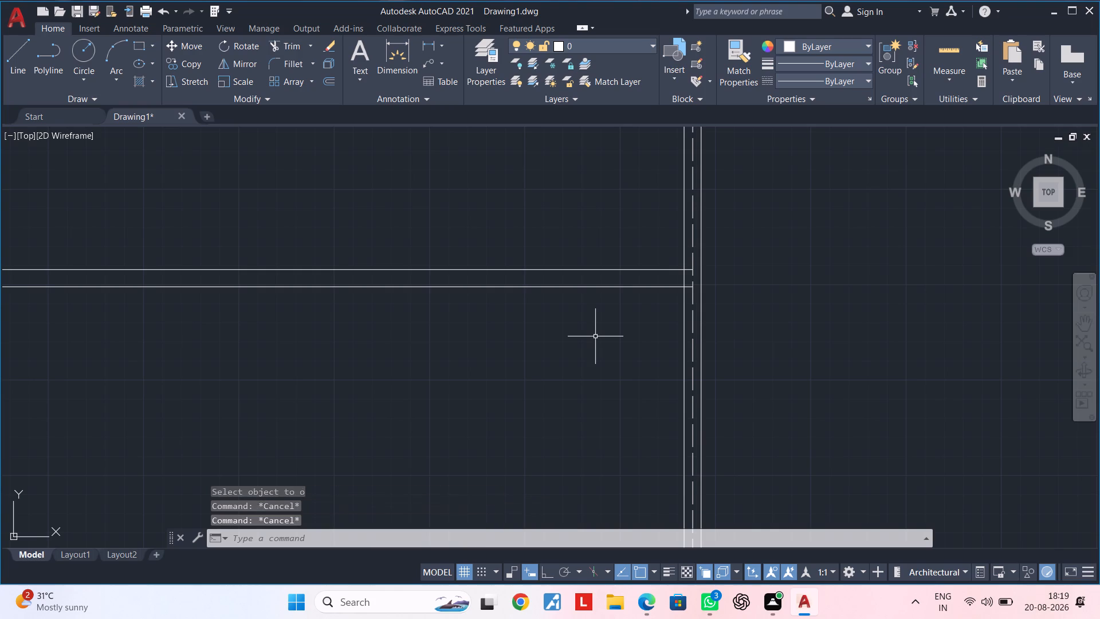
key("Escape")
Offset the right outer wall's inner face line 6'9" to the left, into the plan.
scroll(588, 326, "down", 1)
scroll(497, 326, "down", 1)
middle_click_drag(497, 326, 587, 311)
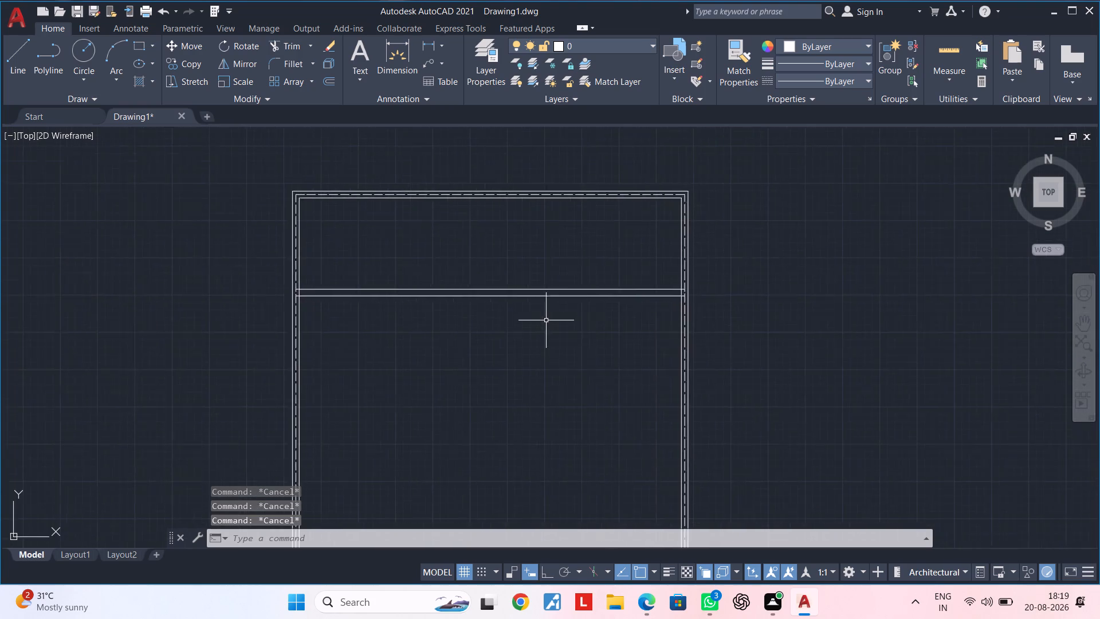
scroll(545, 320, "up", 1)
middle_click_drag(608, 312, 547, 328)
key("Escape")
key("Escape")
key("Escape")
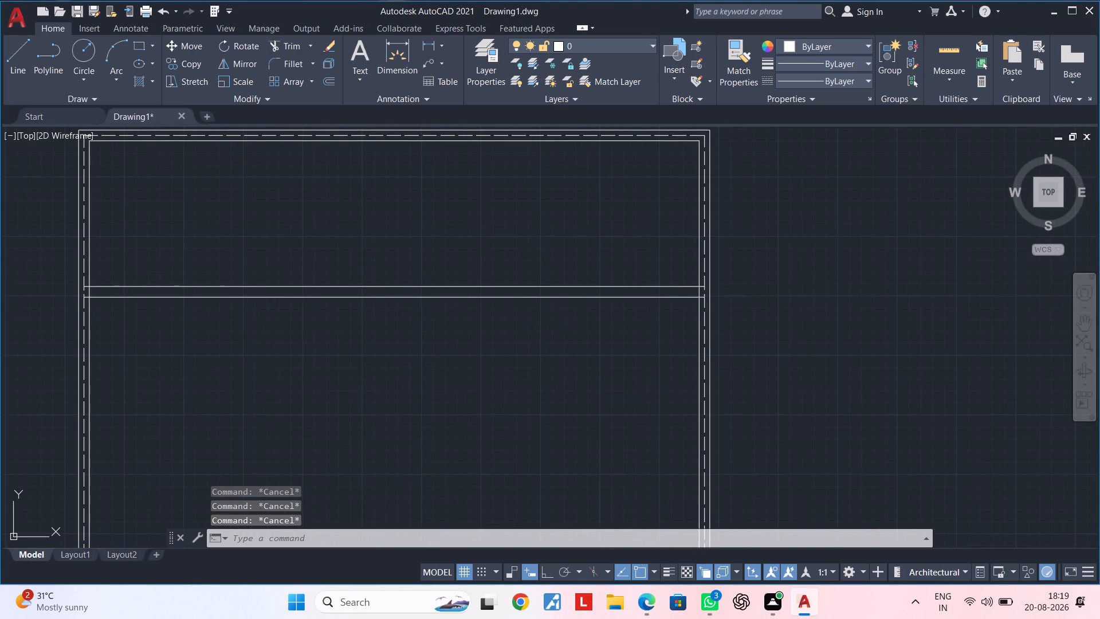
key("Escape")
key("Escape")
key("Escape")
key("Escape")
key("Escape")
type("of")
key("space")
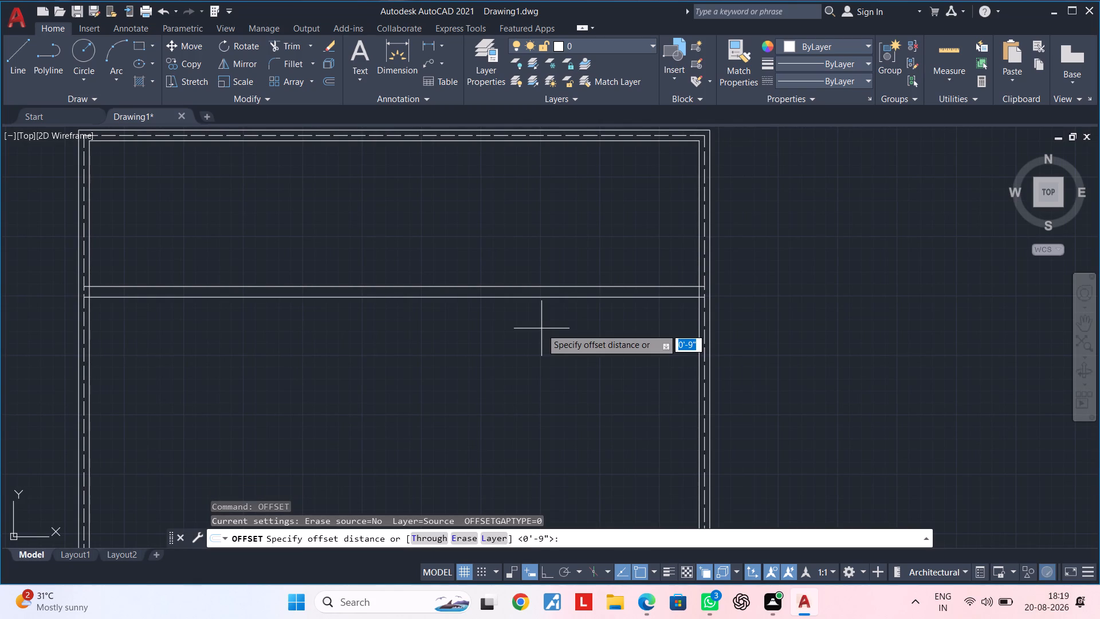
type("6'9\"")
key("Return")
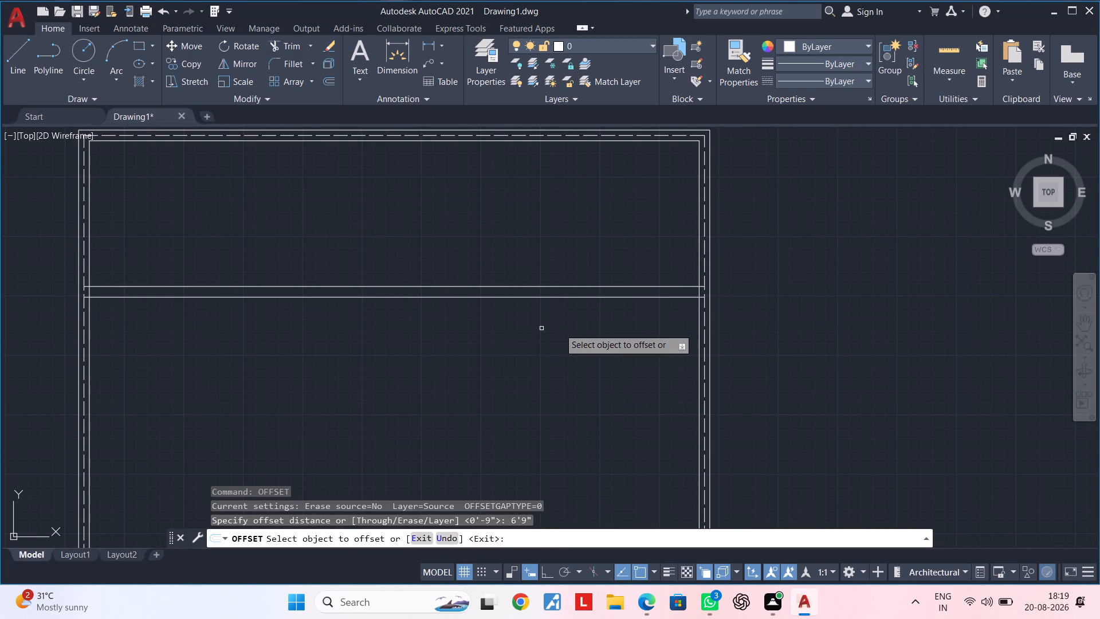
scroll(697, 312, "up", 3)
left_click(700, 312)
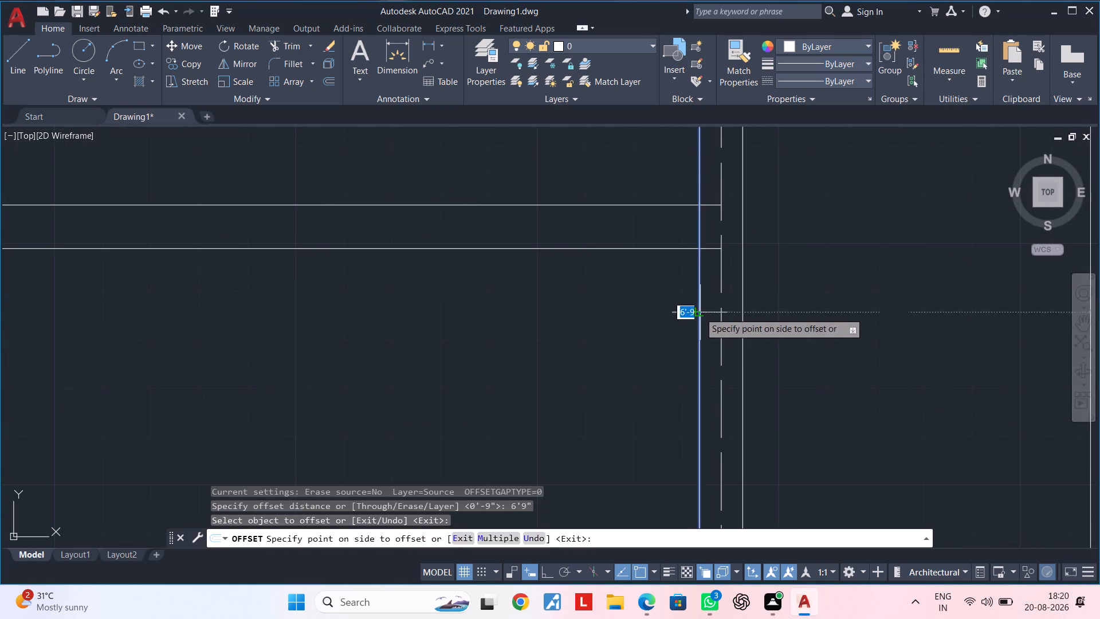
left_click(367, 315)
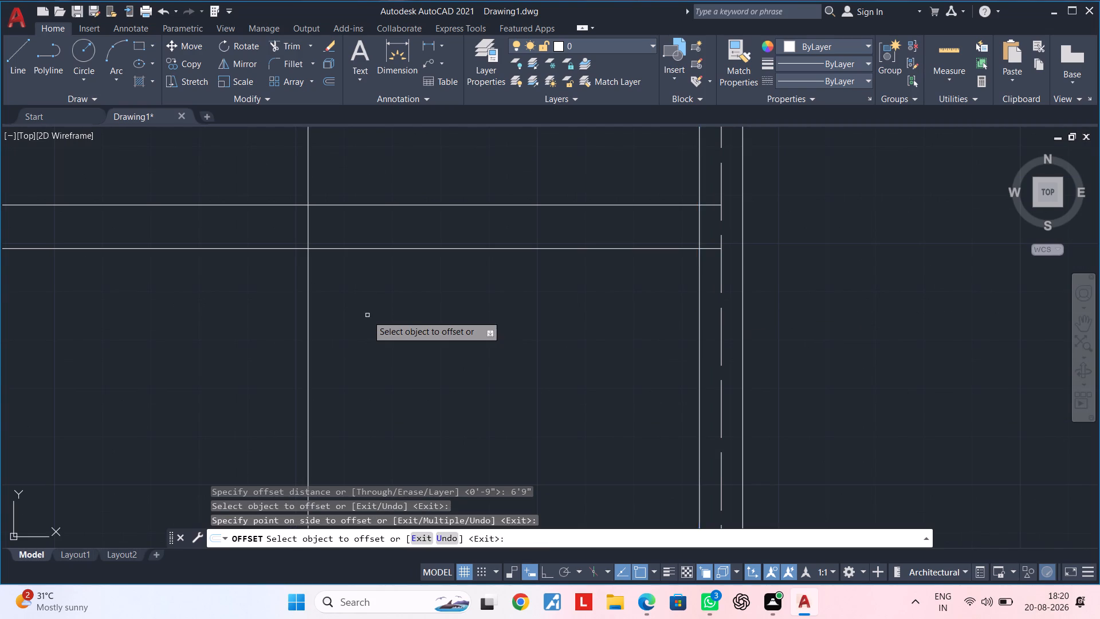
Offset the new interior vertical line 4.5" to the left to form a thin partition wall.
scroll(367, 315, "down", 3)
middle_click_drag(352, 331, 479, 309)
key("space")
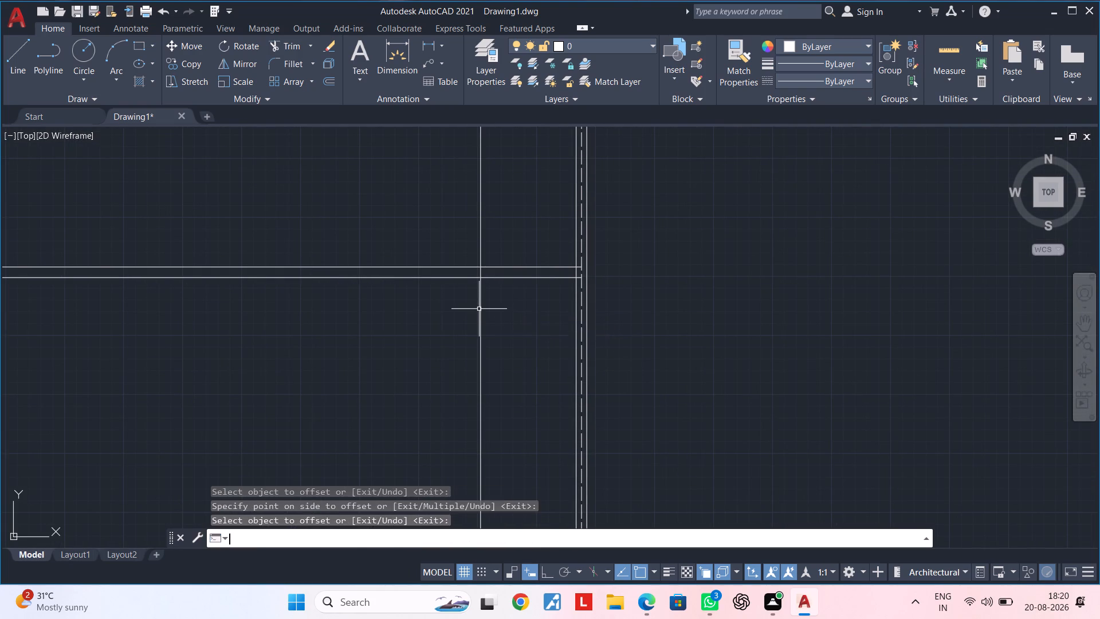
key("space")
type("4.5\"")
key("Return")
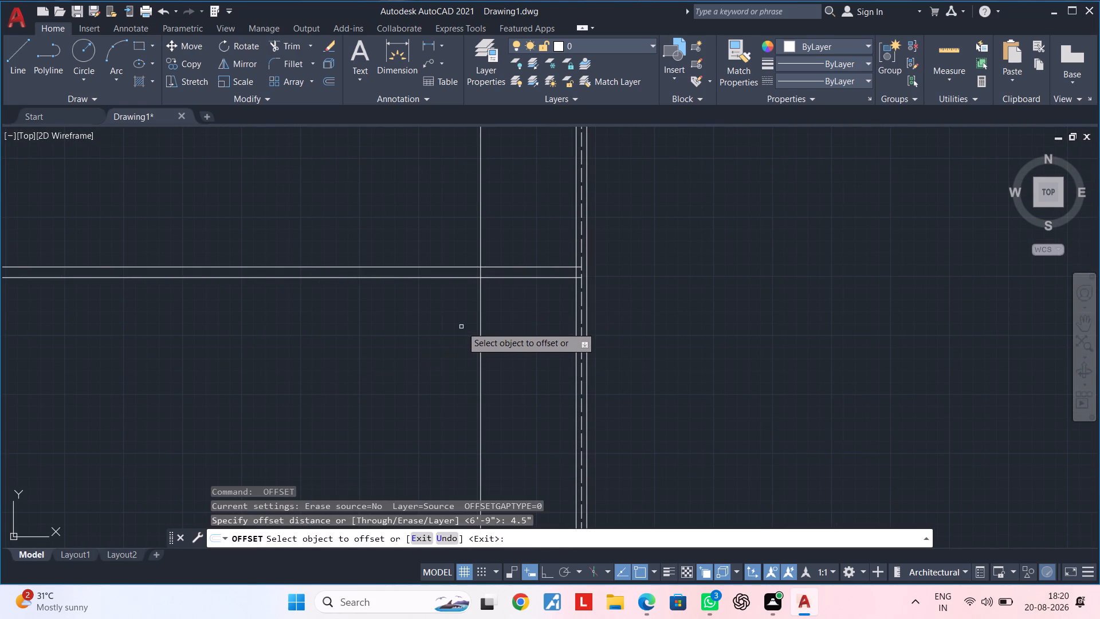
left_click(480, 323)
left_click(399, 328)
key("Escape")
key("Escape")
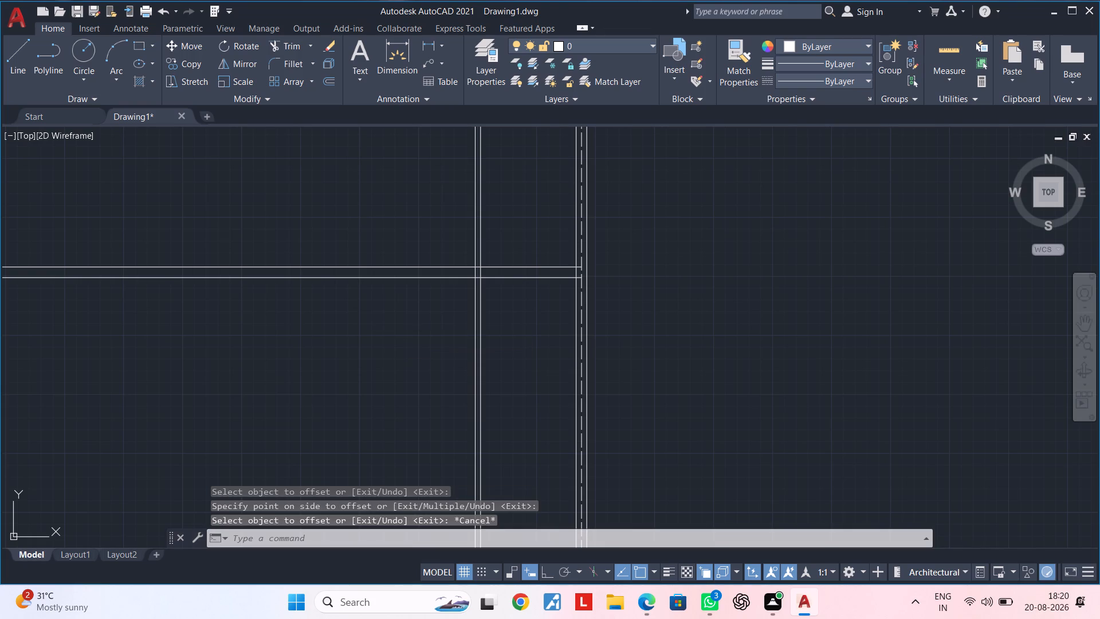
Trim both vertical partition lines above the upper face of the horizontal cross wall.
type("tr")
key("space")
scroll(457, 243, "up", 3)
left_click(437, 263)
left_click_drag(437, 263, 444, 263)
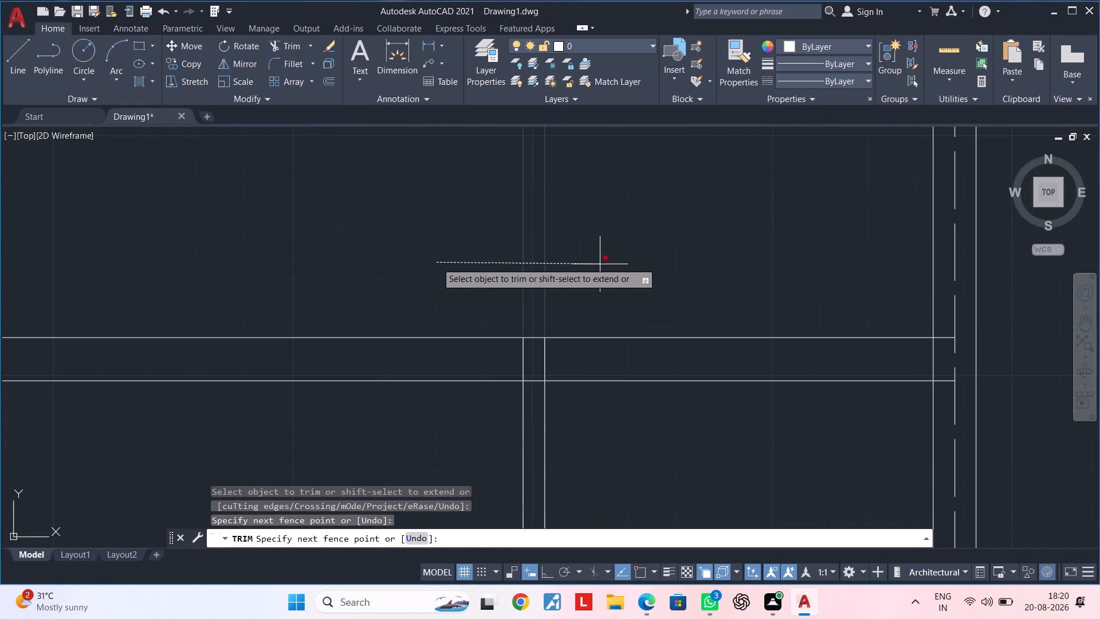
left_click(605, 264)
left_click(605, 264)
scroll(609, 268, "down", 4)
key("Escape")
key("Escape")
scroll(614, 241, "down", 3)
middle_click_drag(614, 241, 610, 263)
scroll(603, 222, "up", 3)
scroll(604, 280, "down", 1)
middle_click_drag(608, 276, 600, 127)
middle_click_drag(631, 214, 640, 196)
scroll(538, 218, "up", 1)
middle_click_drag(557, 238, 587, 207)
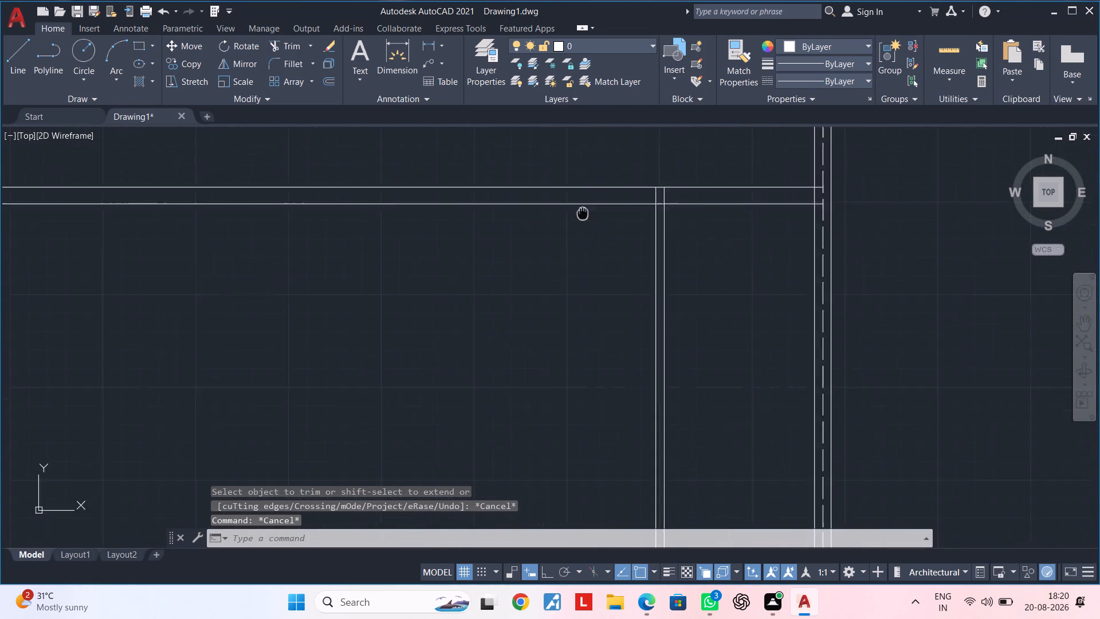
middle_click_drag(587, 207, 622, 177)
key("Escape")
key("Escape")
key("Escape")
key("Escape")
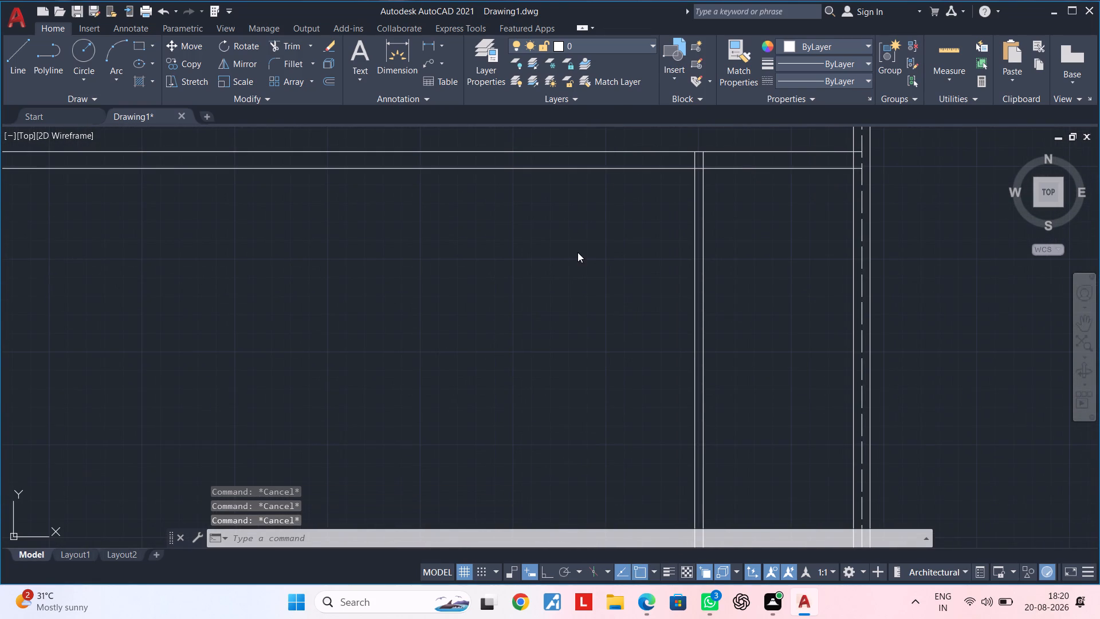
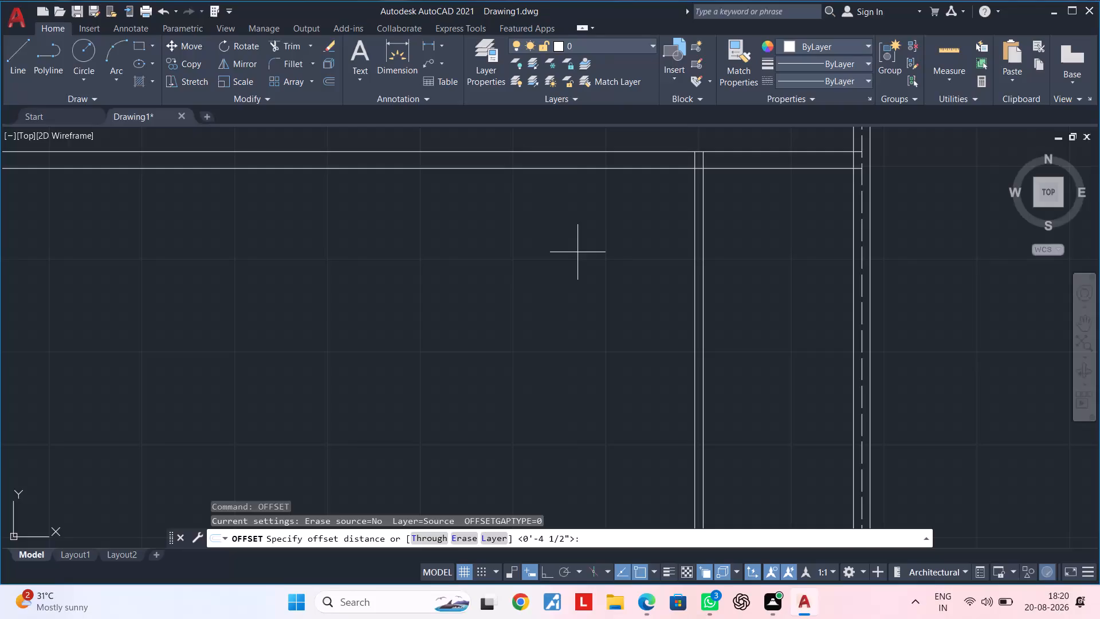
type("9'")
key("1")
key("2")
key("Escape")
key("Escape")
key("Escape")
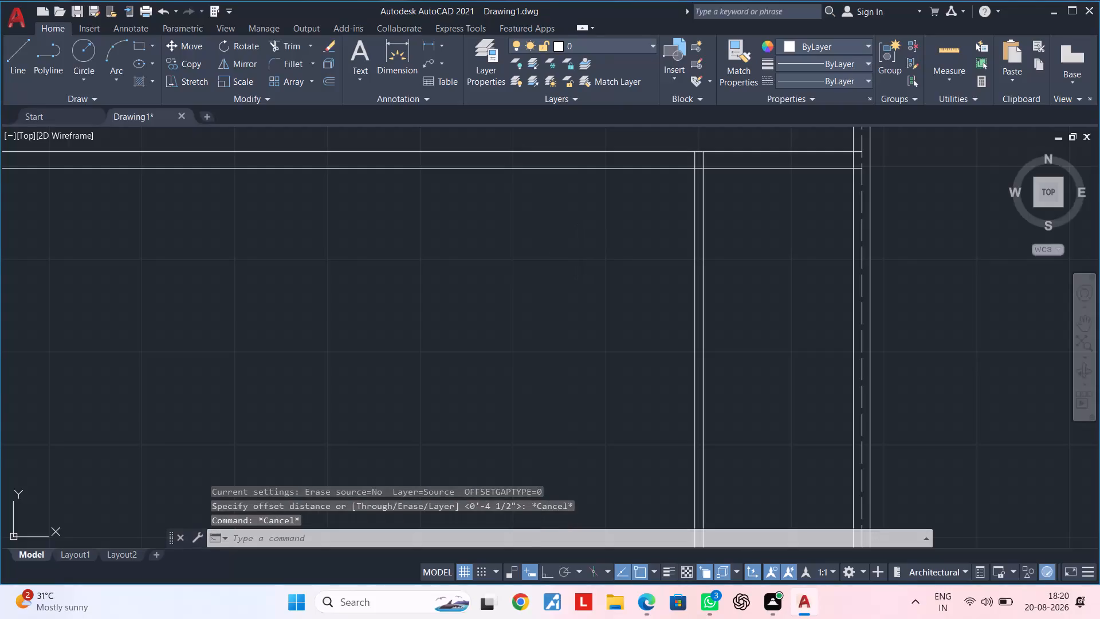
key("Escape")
Offset the left face of the 4.5" partition wall 9'1" to the left, into the plan.
type("of")
key("space")
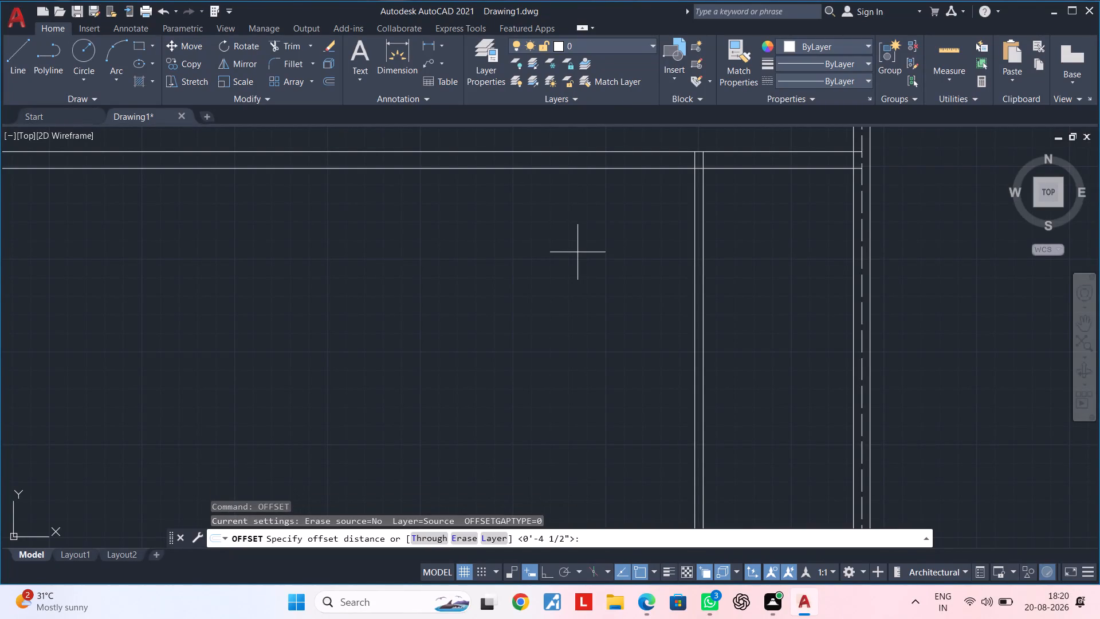
key("9")
key("apostrophe")
type("1\"")
key("Return")
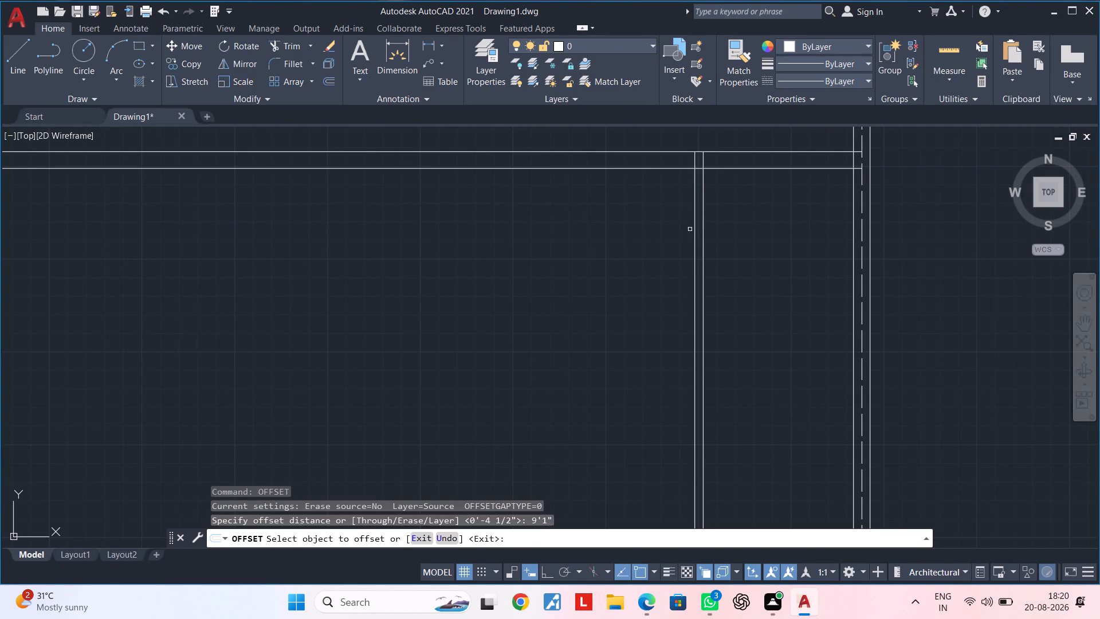
left_click(696, 233)
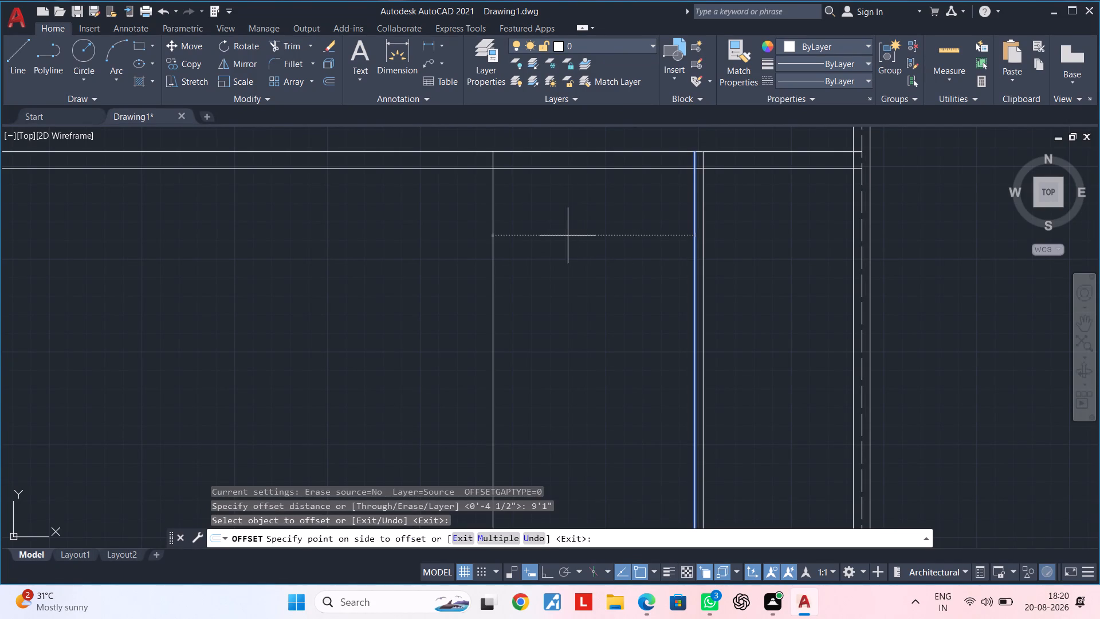
left_click(438, 249)
middle_click_drag(441, 250, 542, 241)
key("space")
Offset the new vertical line 9" to the left to form the second face of a thick interior wall.
key("space")
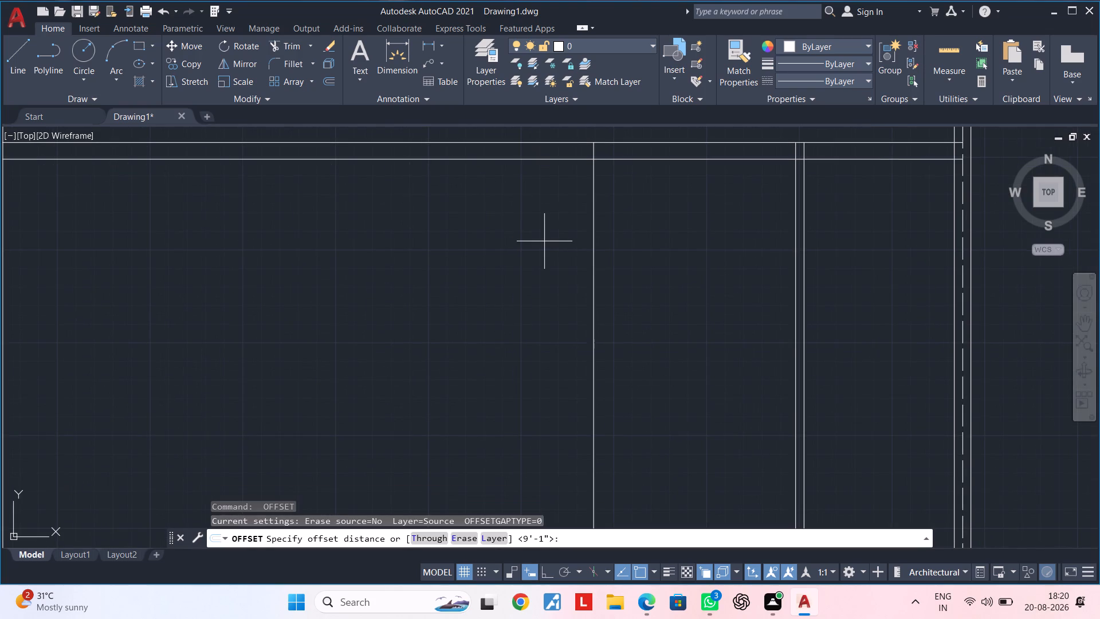
type("9\"")
key("Return")
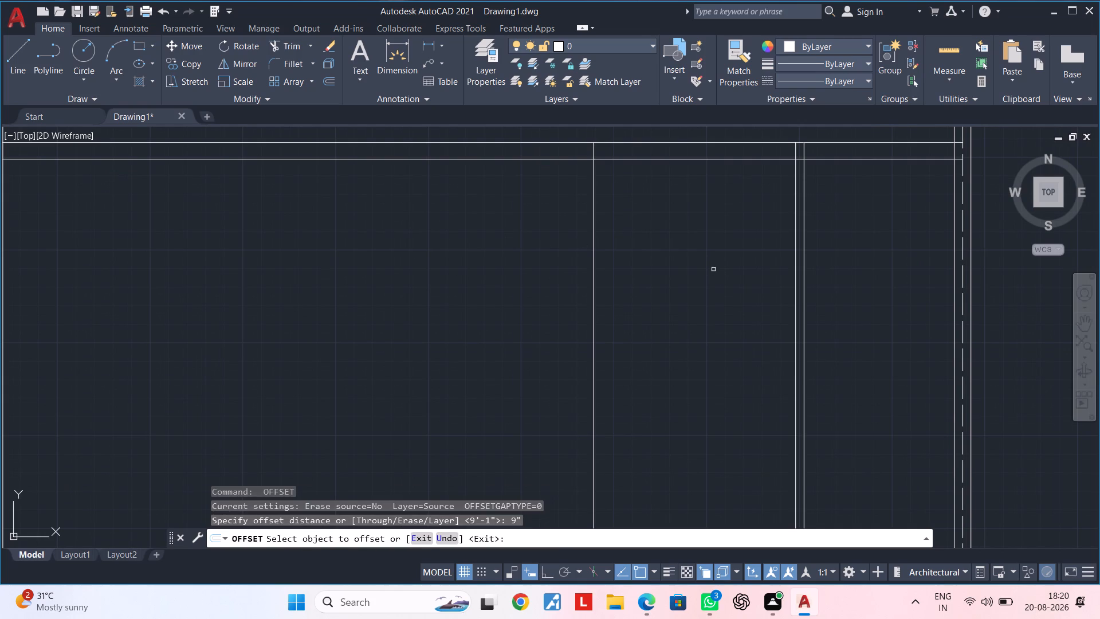
left_click(592, 270)
left_click(488, 271)
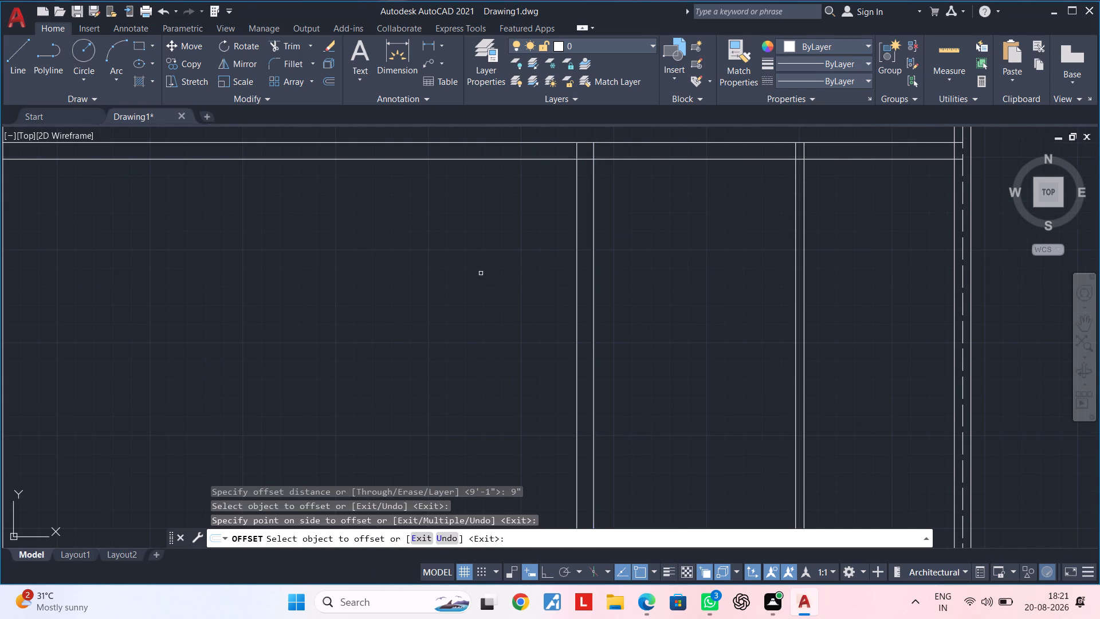
scroll(480, 273, "down", 1)
middle_click_drag(483, 272, 658, 228)
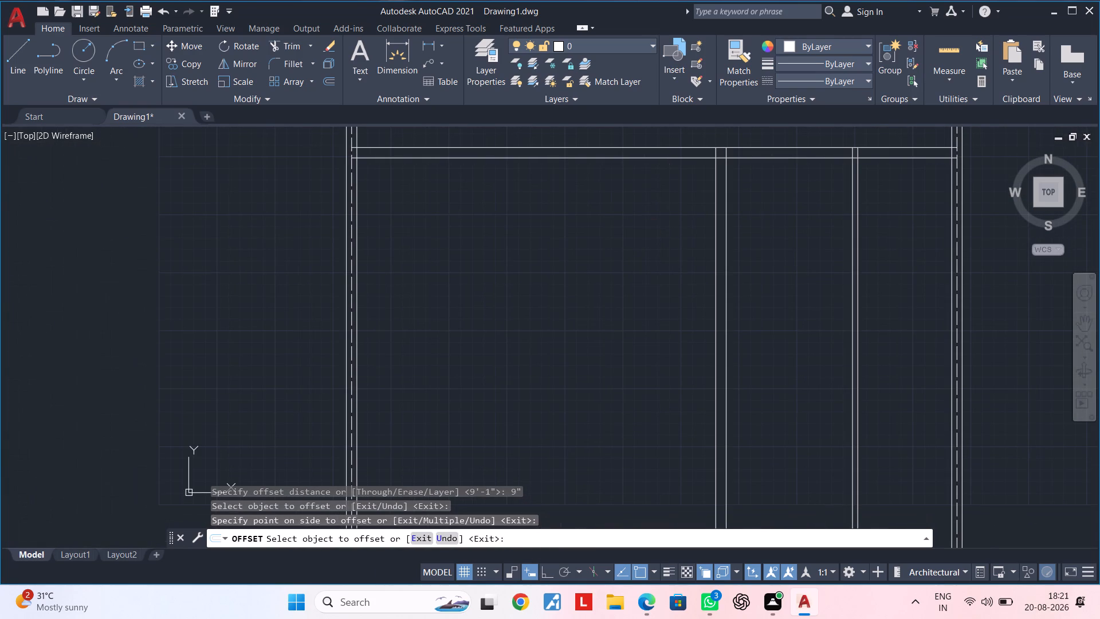
key("space")
Offset the left face of the new 9" vertical wall 15'4" to the left.
key("space")
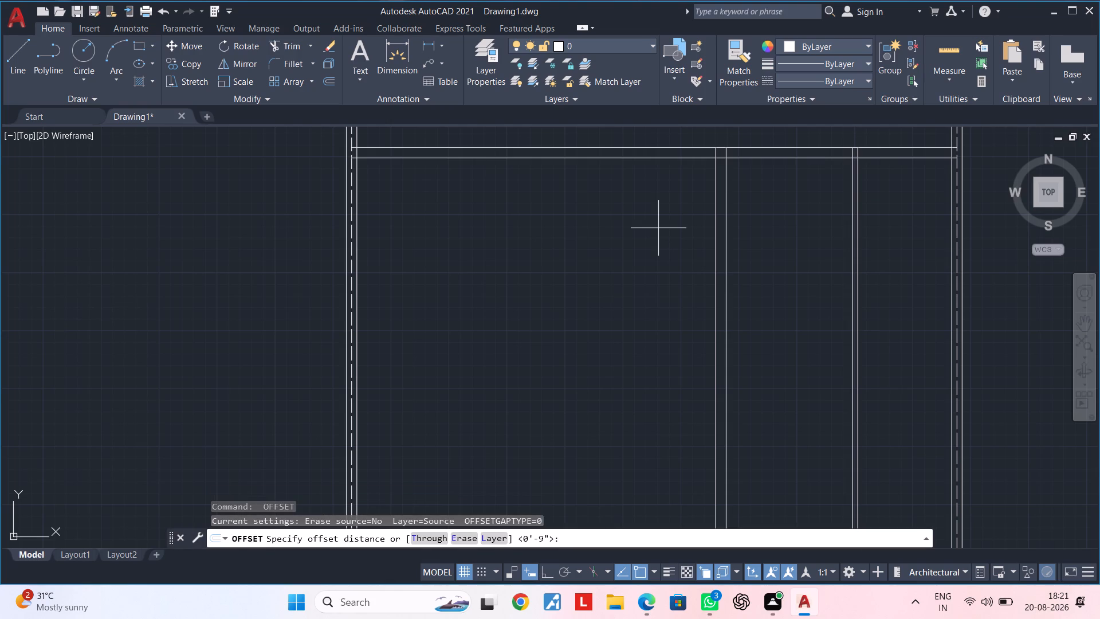
type("15")
key("apostrophe")
key("4")
key("shift+quotedbl")
key("Return")
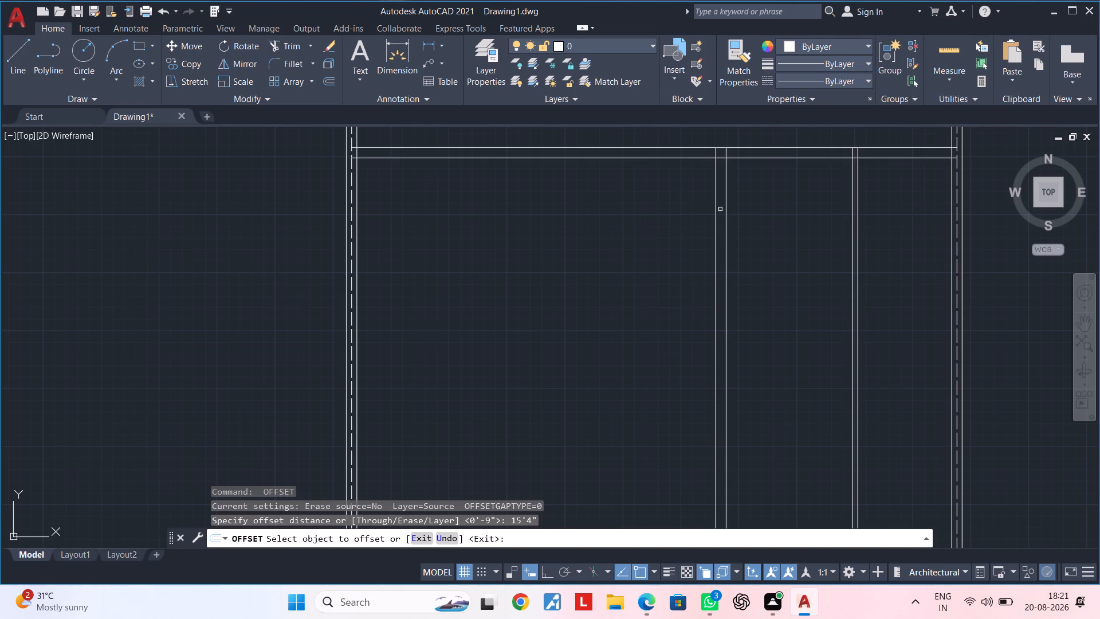
left_click(716, 213)
left_click(486, 229)
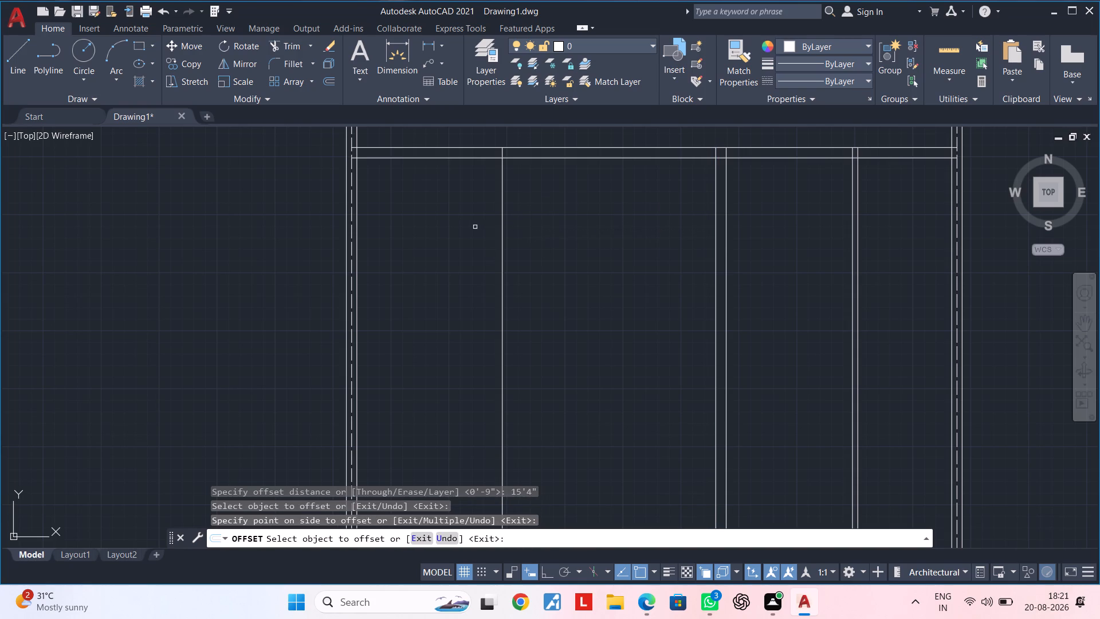
key("space")
Offset the new leftmost interior vertical line 4.5" to the left to form another thin partition wall.
key("space")
type("4.5\"")
key("Return")
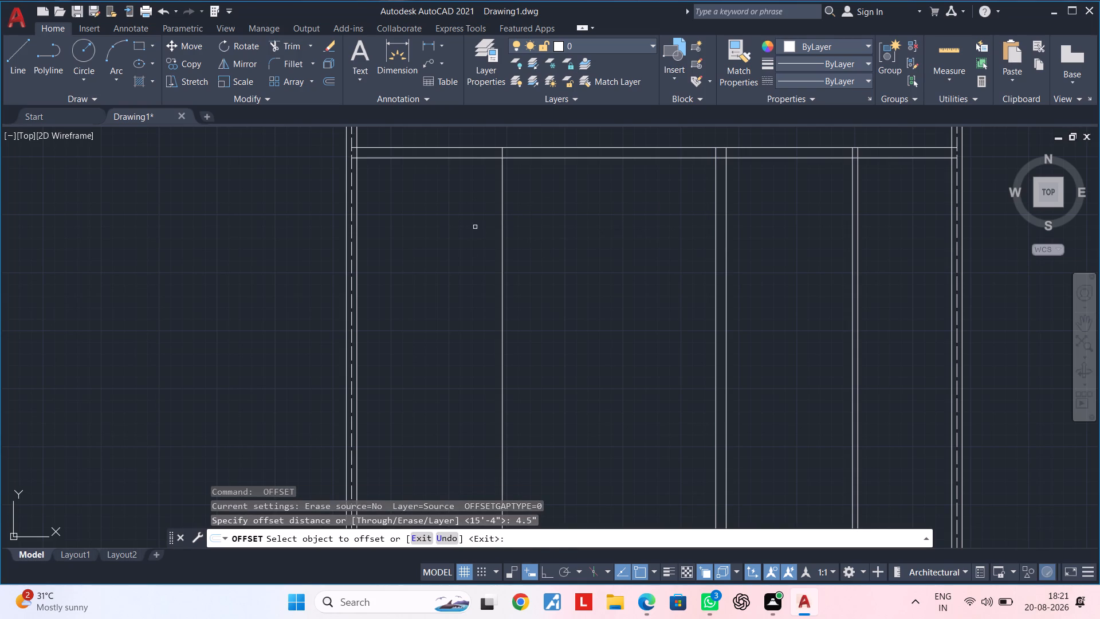
left_click(501, 230)
left_click(451, 240)
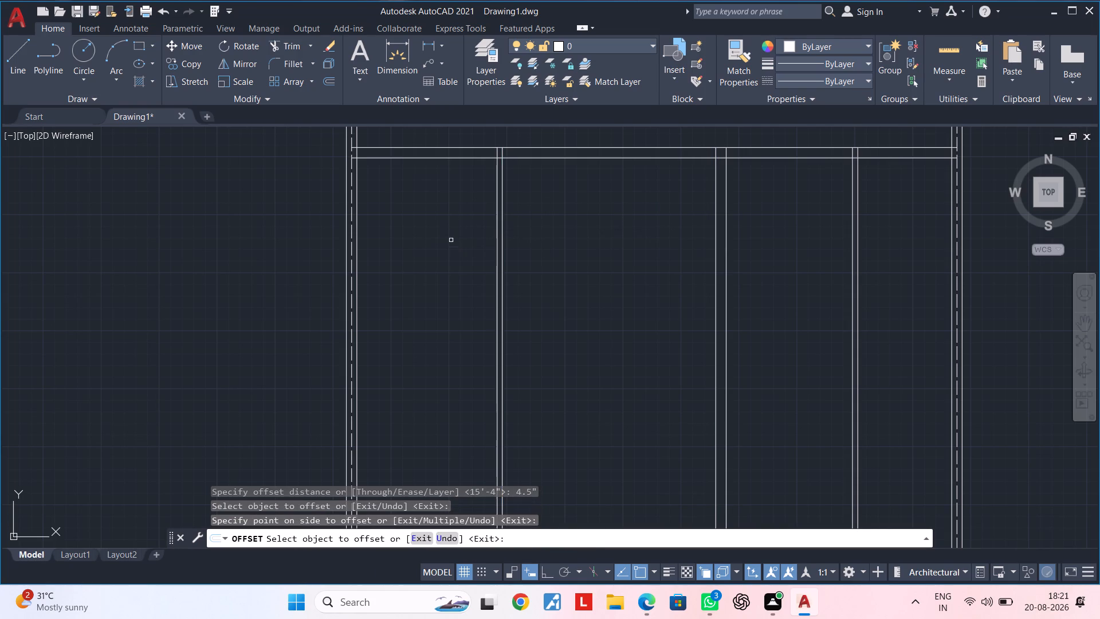
middle_click_drag(448, 252, 507, 238)
key("space")
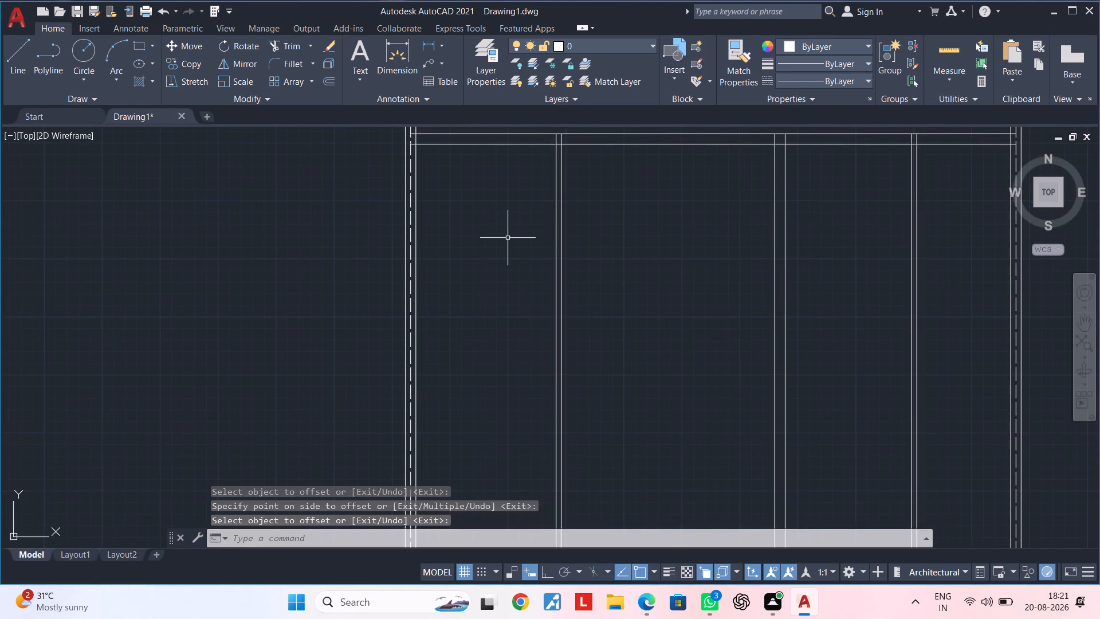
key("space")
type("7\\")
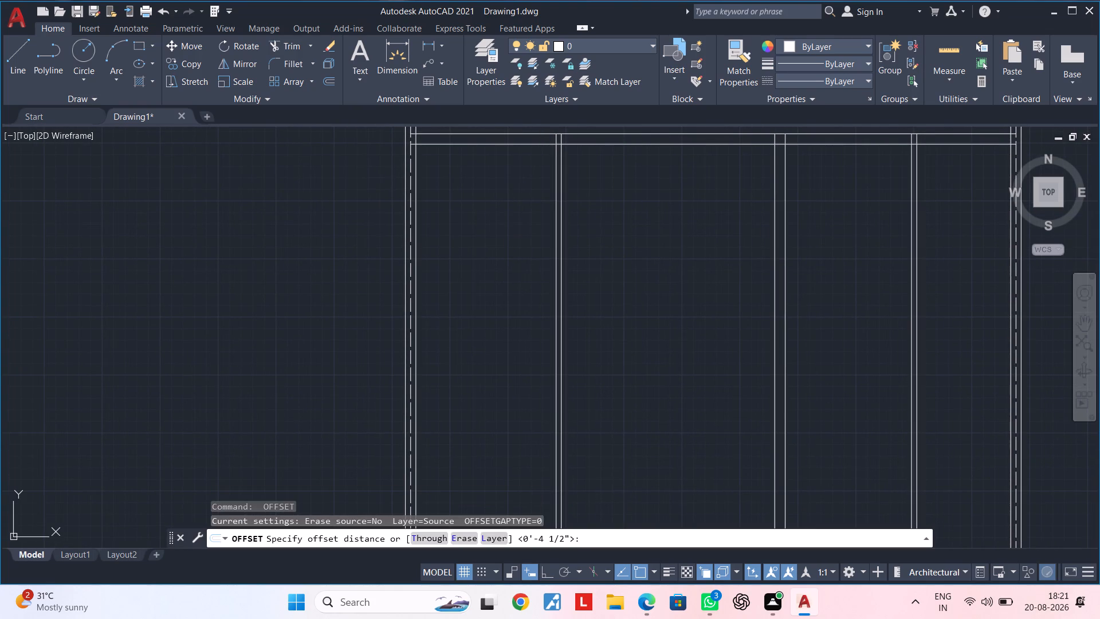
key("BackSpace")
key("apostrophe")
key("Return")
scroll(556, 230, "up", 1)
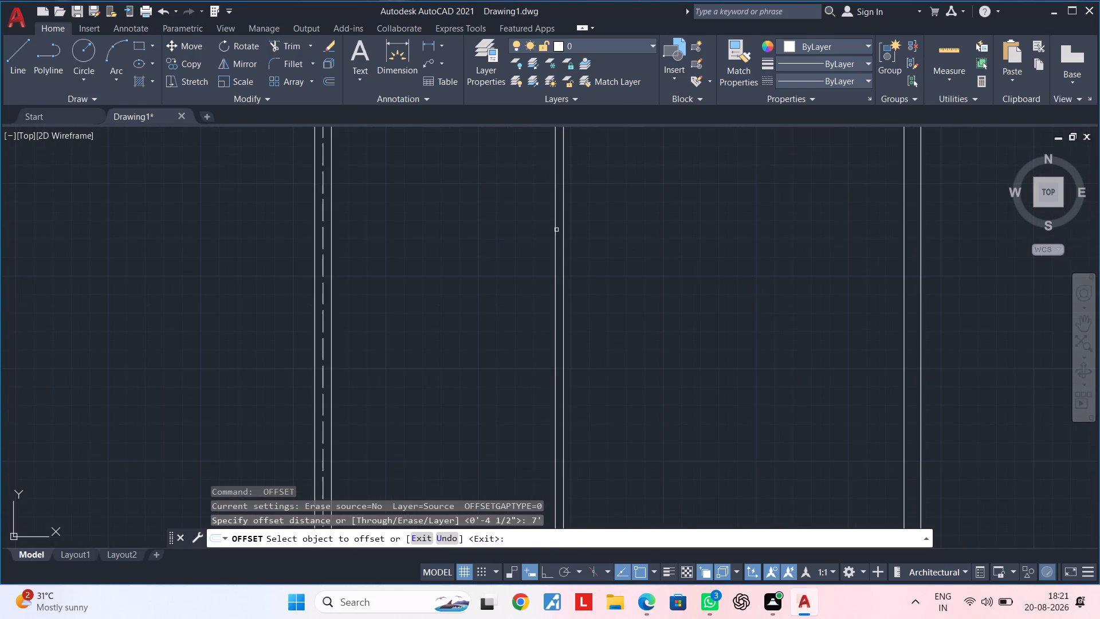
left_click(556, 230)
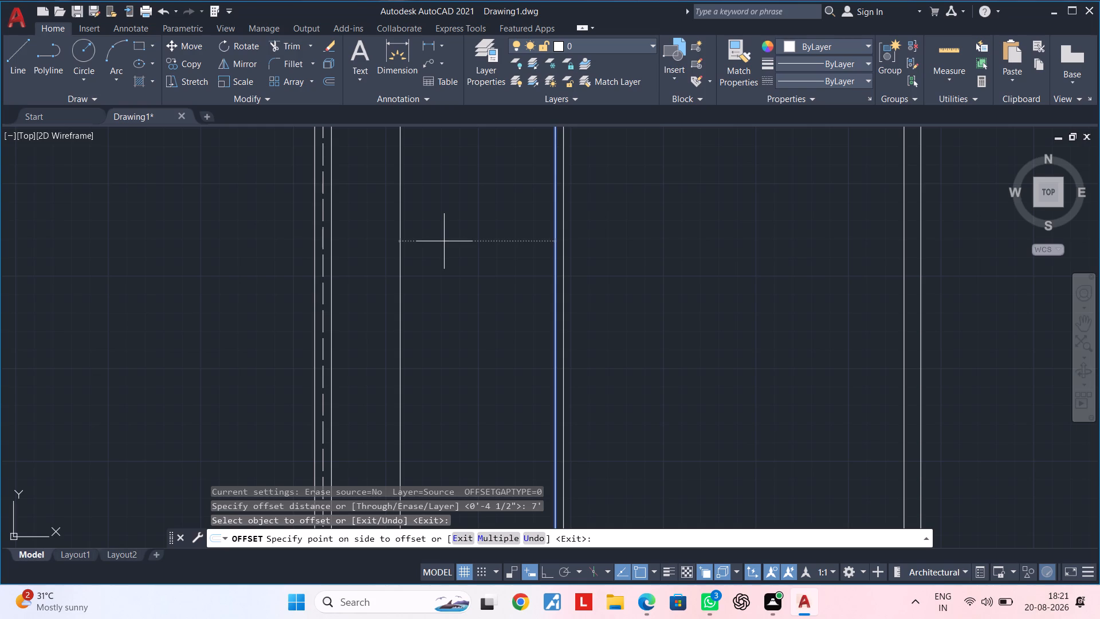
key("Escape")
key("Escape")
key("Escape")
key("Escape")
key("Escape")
Measure the clear width between the left outer wall's inner face and the leftmost thin partition, just below the cross wall.
scroll(444, 247, "down", 1)
middle_click_drag(439, 248, 434, 258)
scroll(435, 257, "up", 1)
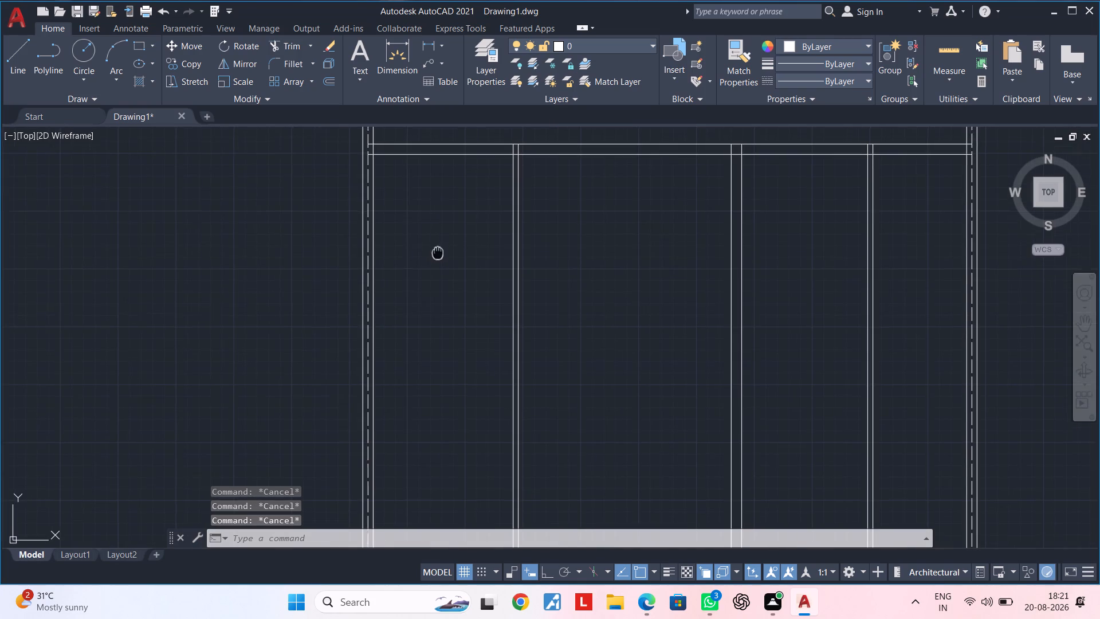
middle_click_drag(434, 258, 427, 269)
key("Escape")
left_click(423, 43)
scroll(402, 207, "down", 1)
middle_click_drag(402, 225, 393, 283)
scroll(361, 233, "up", 2)
left_click(319, 167)
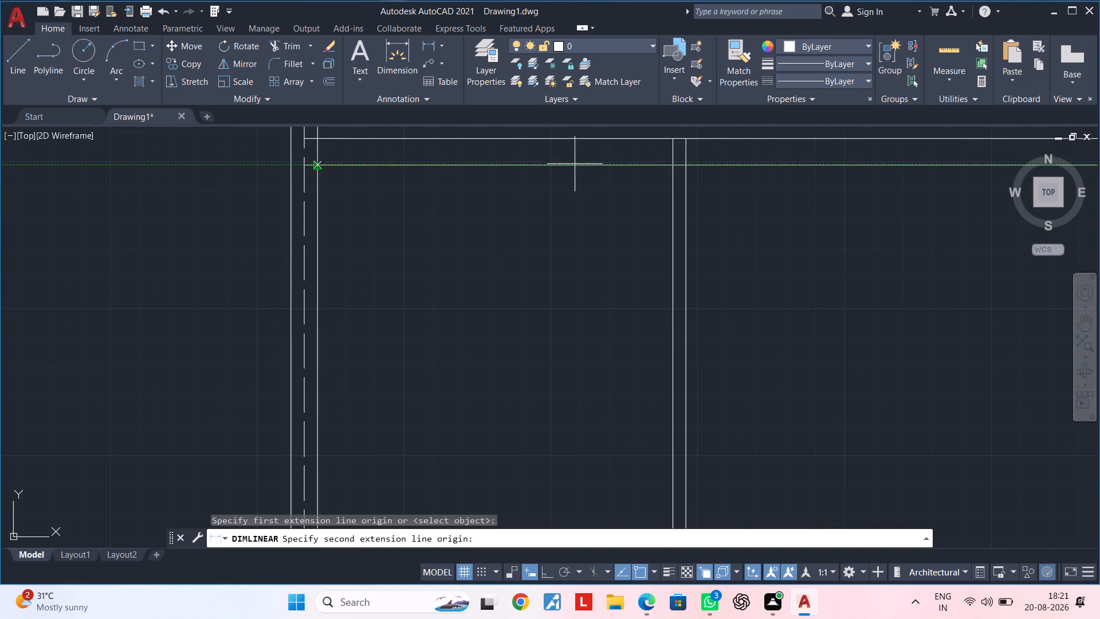
left_click(674, 166)
key("Escape")
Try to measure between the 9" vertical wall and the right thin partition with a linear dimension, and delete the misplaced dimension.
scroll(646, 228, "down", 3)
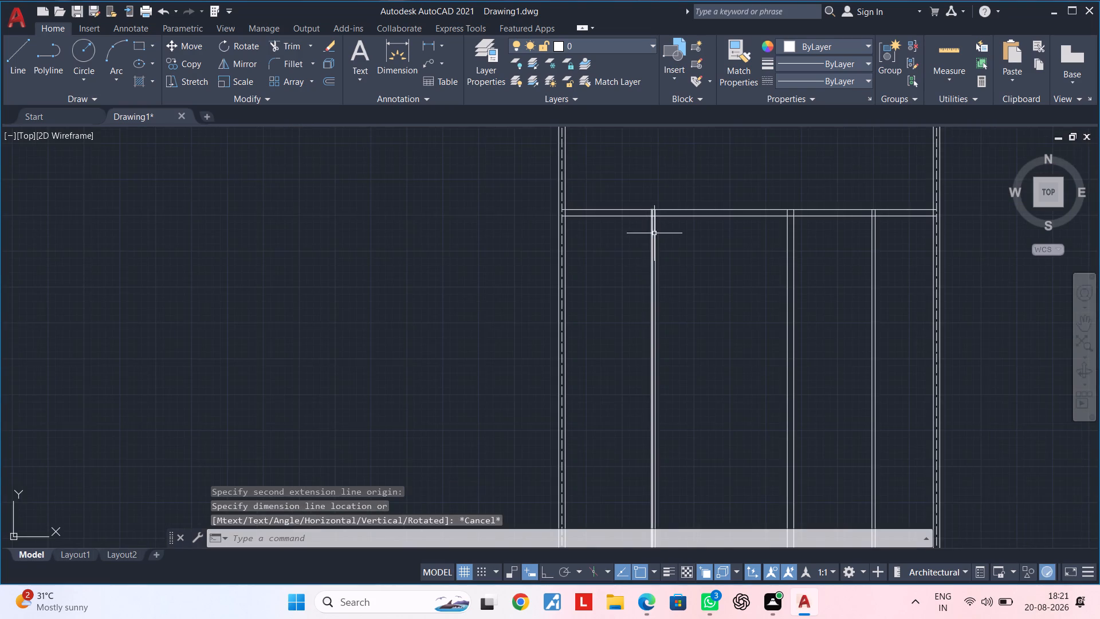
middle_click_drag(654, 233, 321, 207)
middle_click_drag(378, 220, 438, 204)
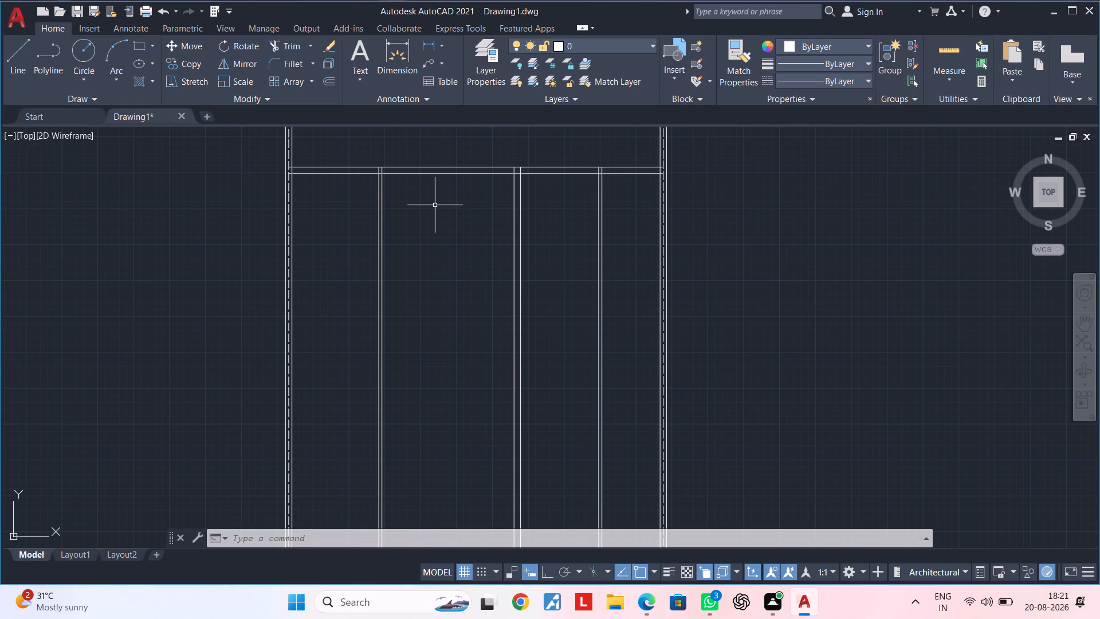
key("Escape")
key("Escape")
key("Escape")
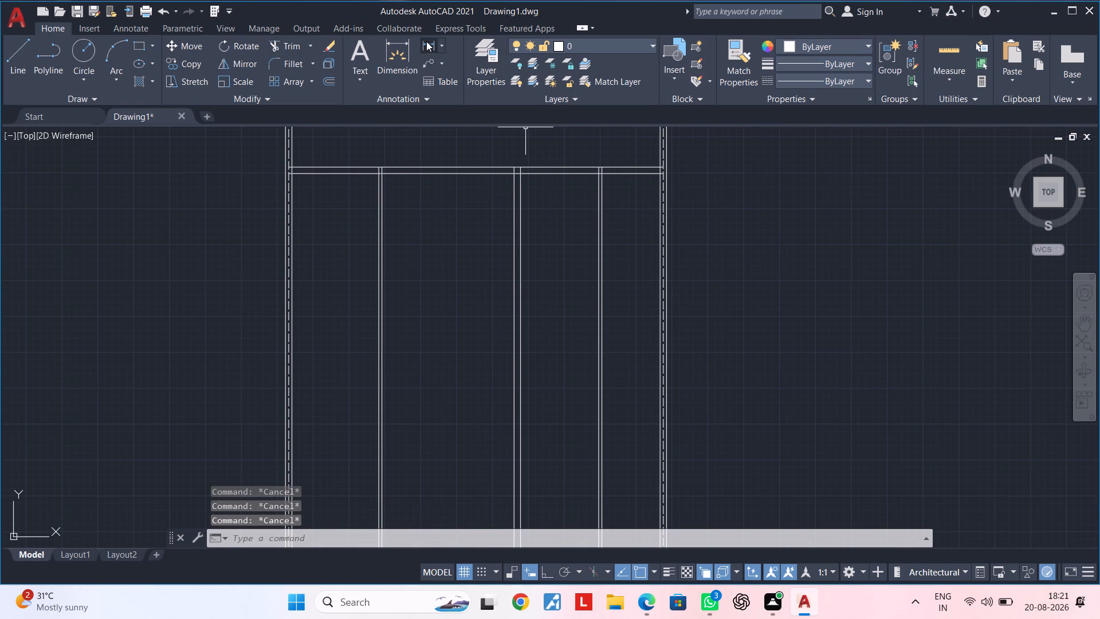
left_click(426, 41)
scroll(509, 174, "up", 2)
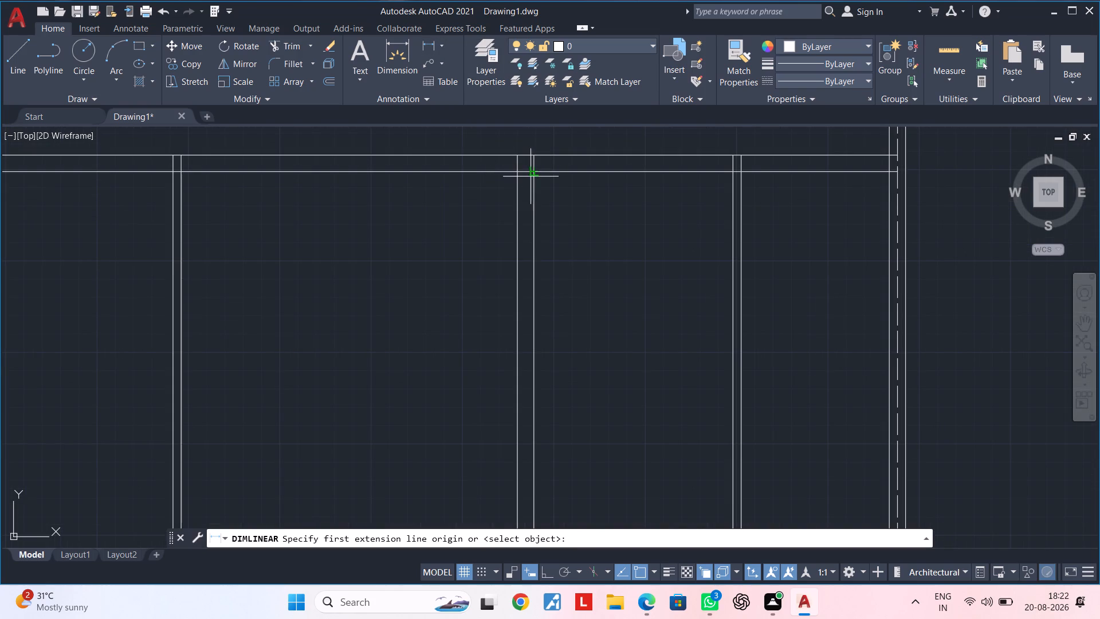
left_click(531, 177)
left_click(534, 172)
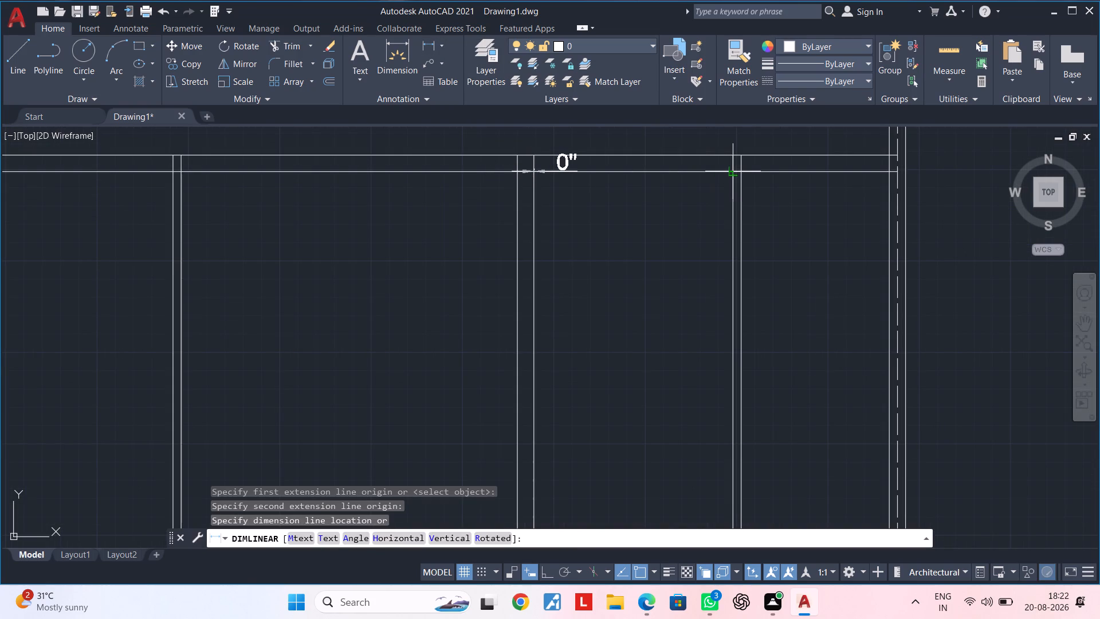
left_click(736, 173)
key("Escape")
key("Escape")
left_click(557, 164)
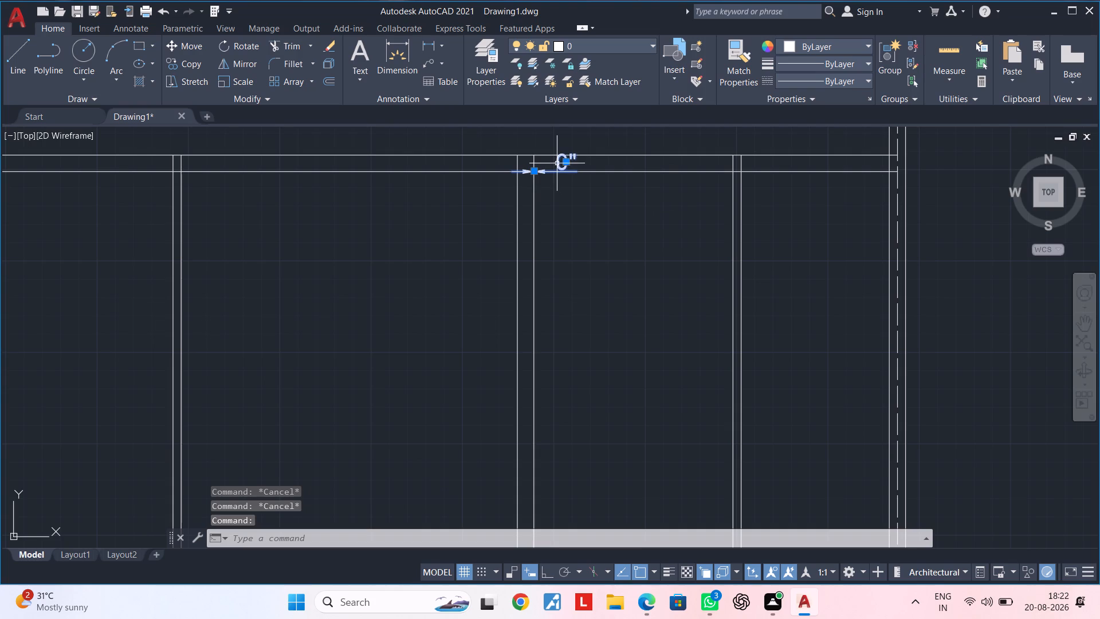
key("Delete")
Measure the clear width between the 9" vertical wall's right face and the right thin partition's left face.
left_click(430, 45)
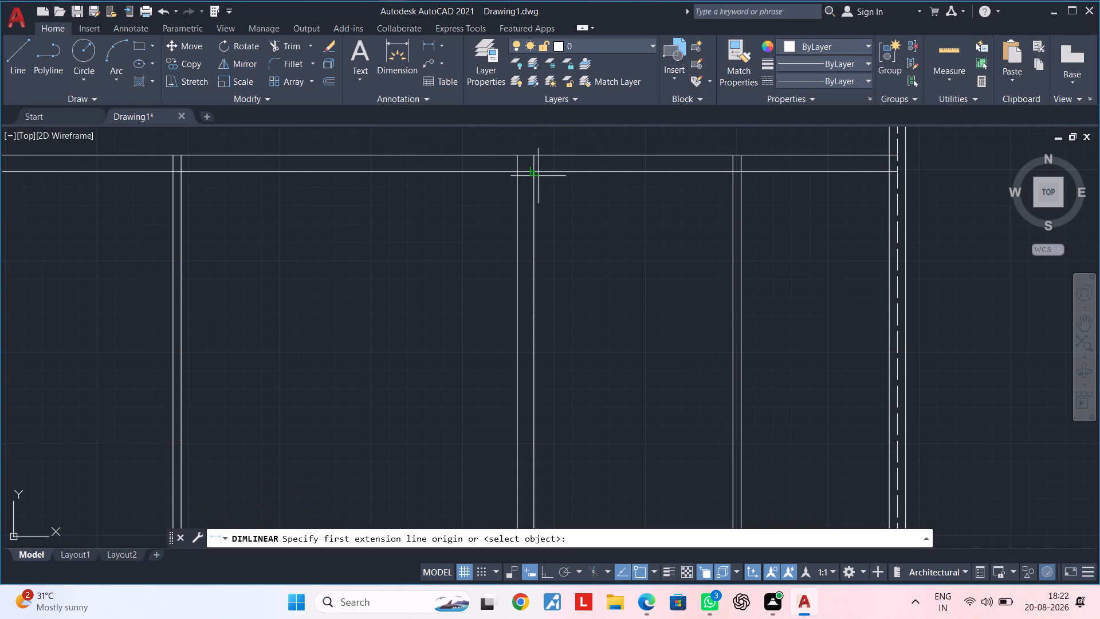
left_click(533, 173)
left_click(732, 169)
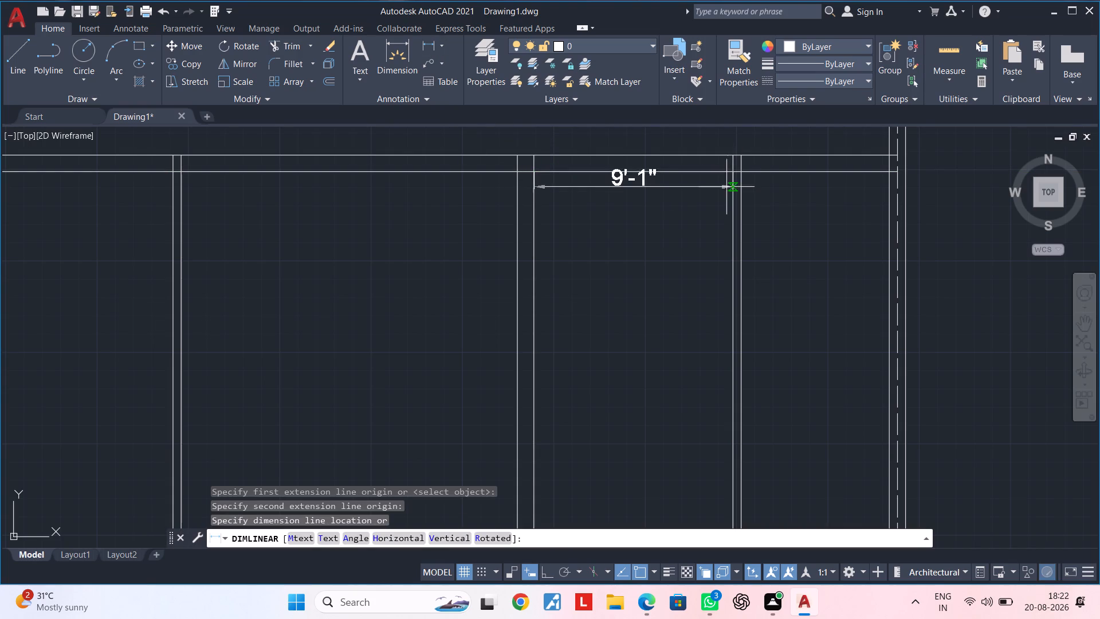
key("Escape")
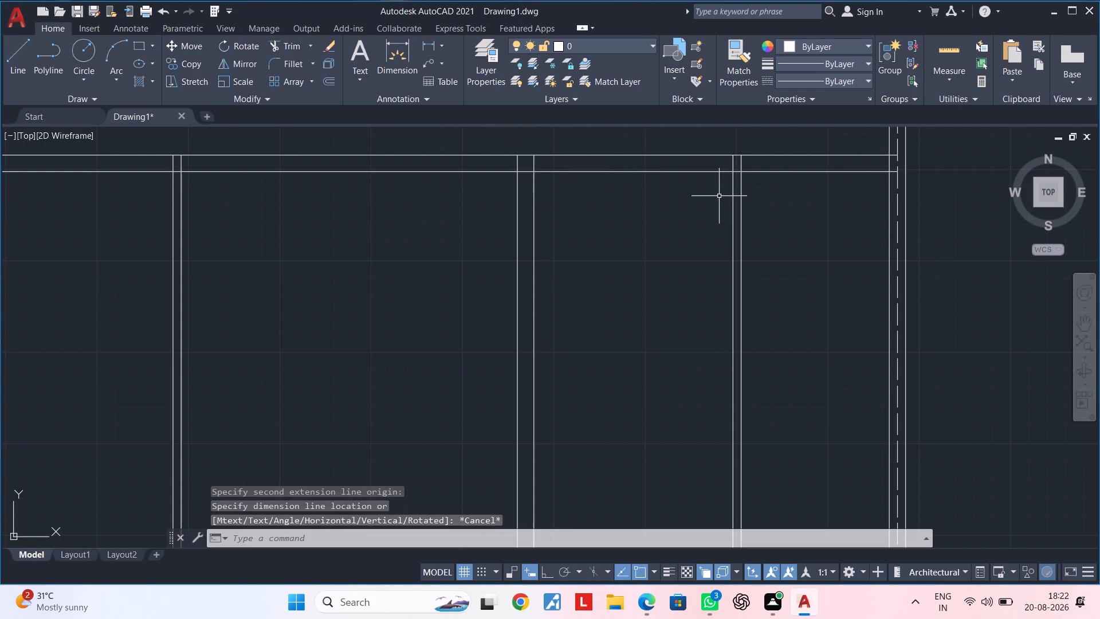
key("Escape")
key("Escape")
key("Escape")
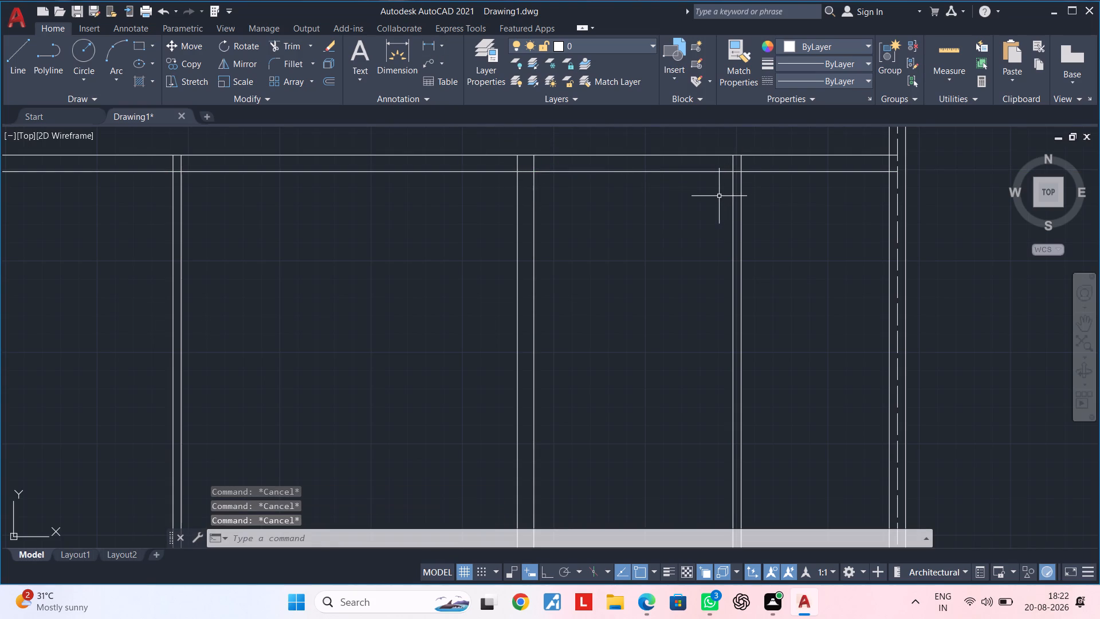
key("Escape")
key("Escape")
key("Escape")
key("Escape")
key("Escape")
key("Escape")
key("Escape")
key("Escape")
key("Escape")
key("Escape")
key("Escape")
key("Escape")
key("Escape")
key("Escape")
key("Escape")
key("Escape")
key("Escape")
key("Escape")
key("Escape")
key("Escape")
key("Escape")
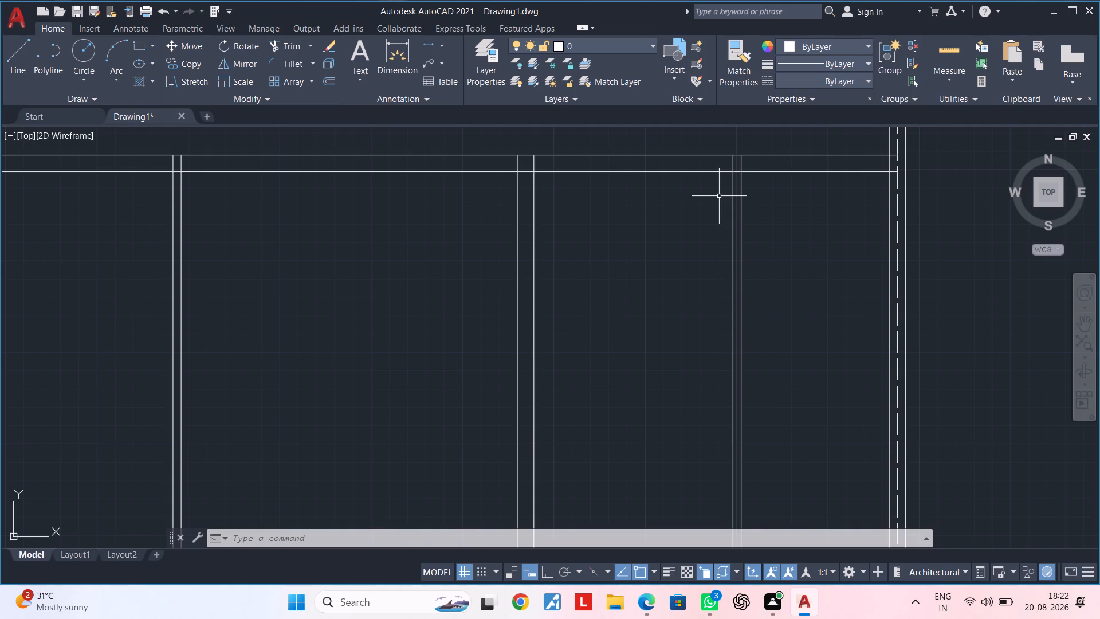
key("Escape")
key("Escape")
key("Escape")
Offset the lower line of the horizontal cross wall 13' downward.
type("of")
key("space")
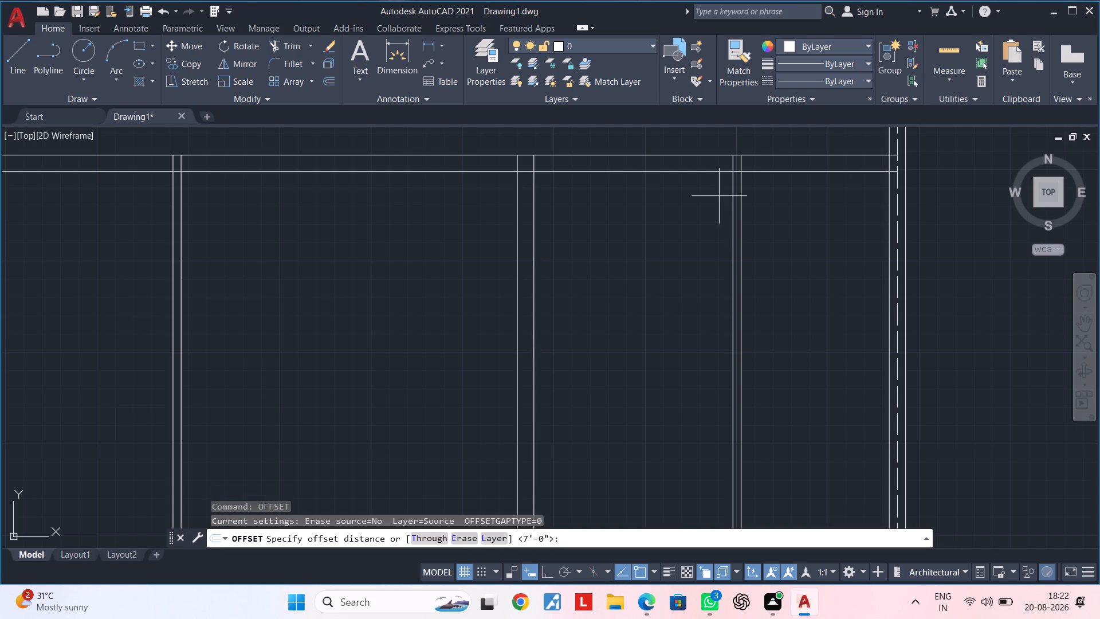
type("13'")
key("Return")
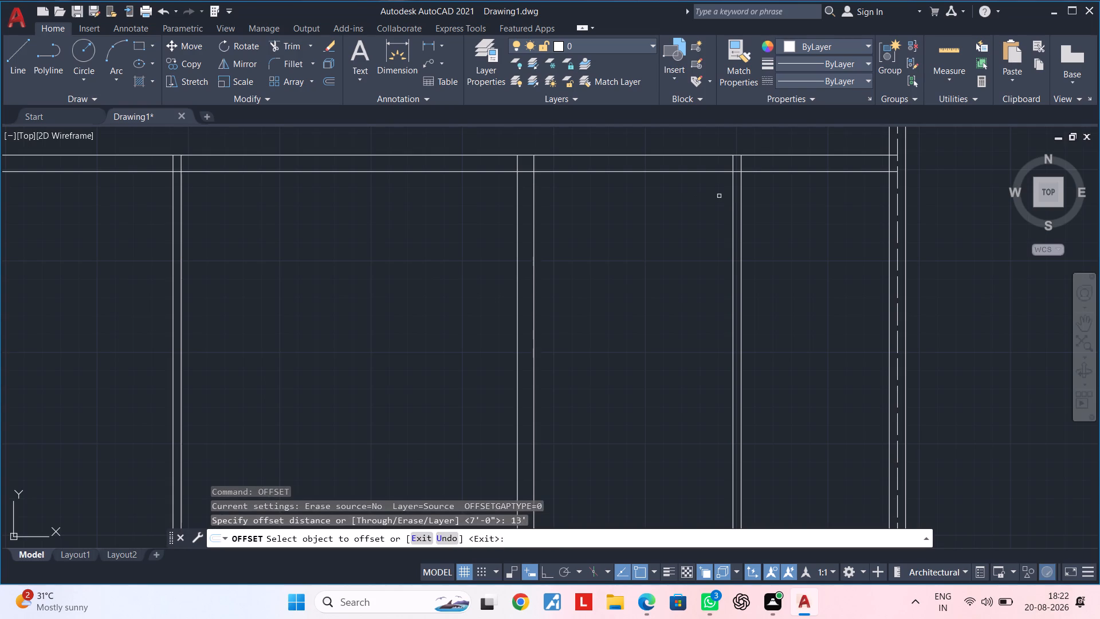
left_click(812, 171)
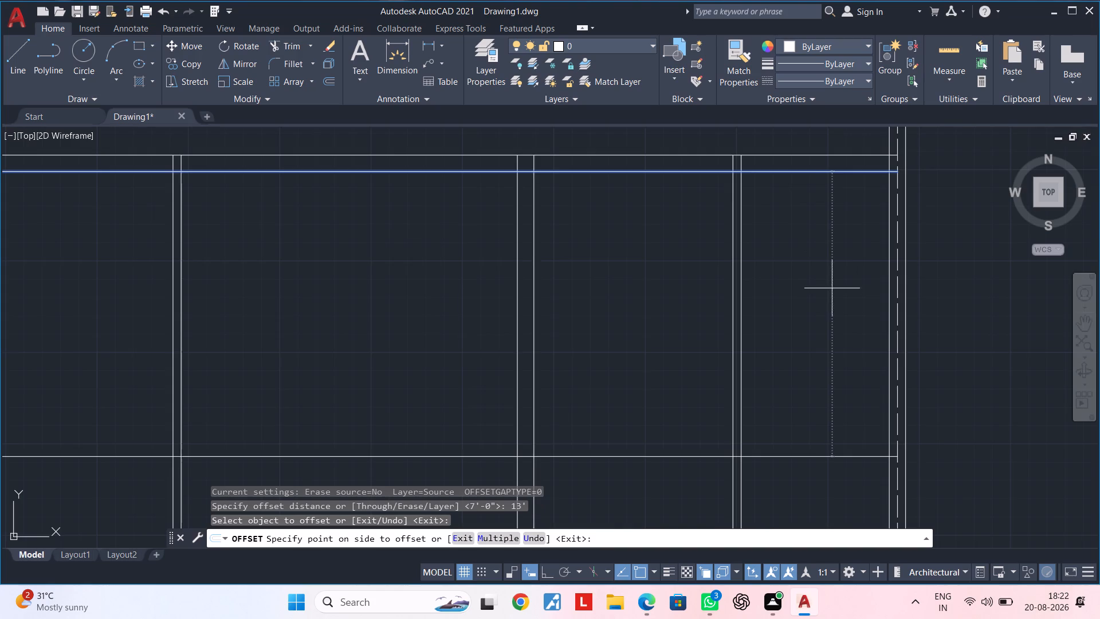
scroll(832, 293, "down", 1)
middle_click_drag(831, 295, 814, 243)
left_click(796, 311)
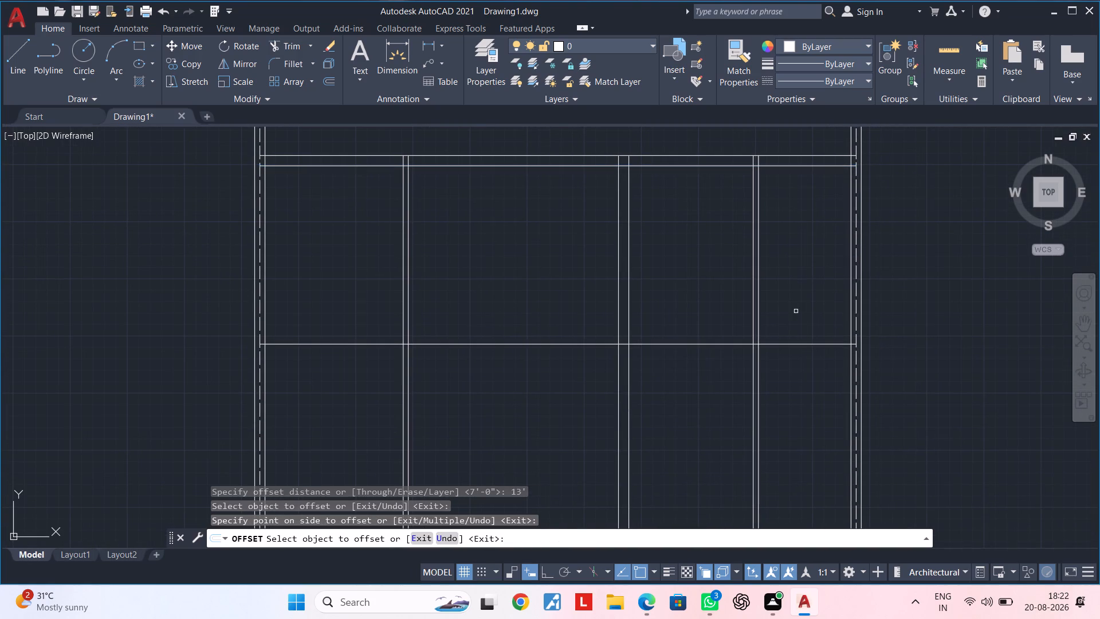
Offset the new horizontal line 9" downward to form a second cross wall.
key("space")
key("space")
type("9\"")
key("Return")
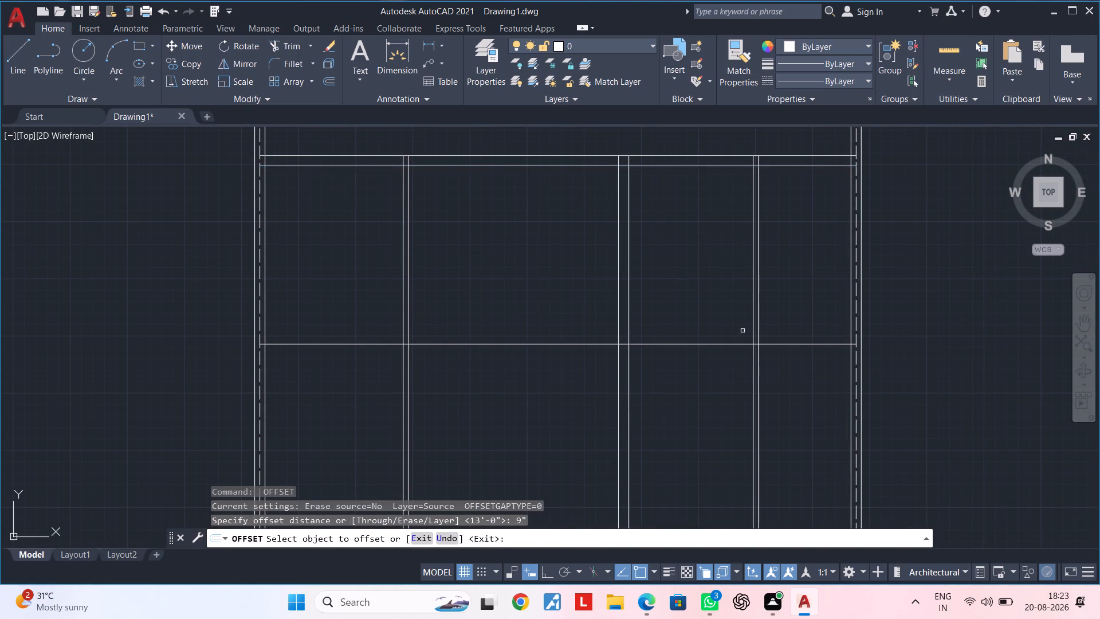
left_click(731, 344)
left_click(737, 399)
key("Escape")
key("Escape")
key("Escape")
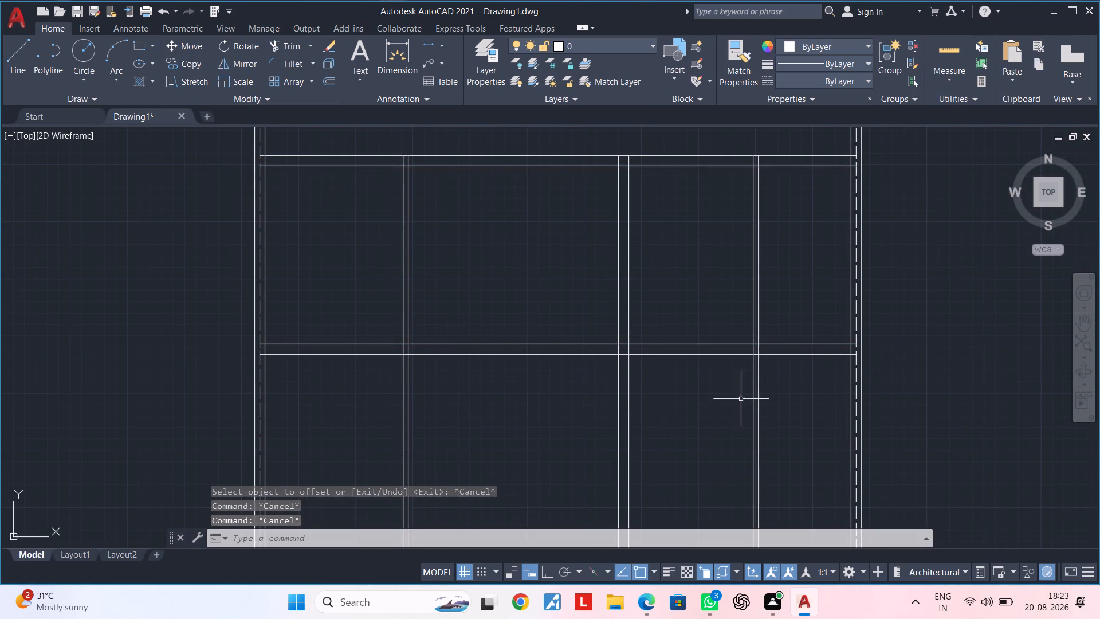
Trim away all the interior vertical wall and partition lines that extend below the new lower cross wall.
middle_click_drag(736, 399, 720, 322)
key("Escape")
key("Escape")
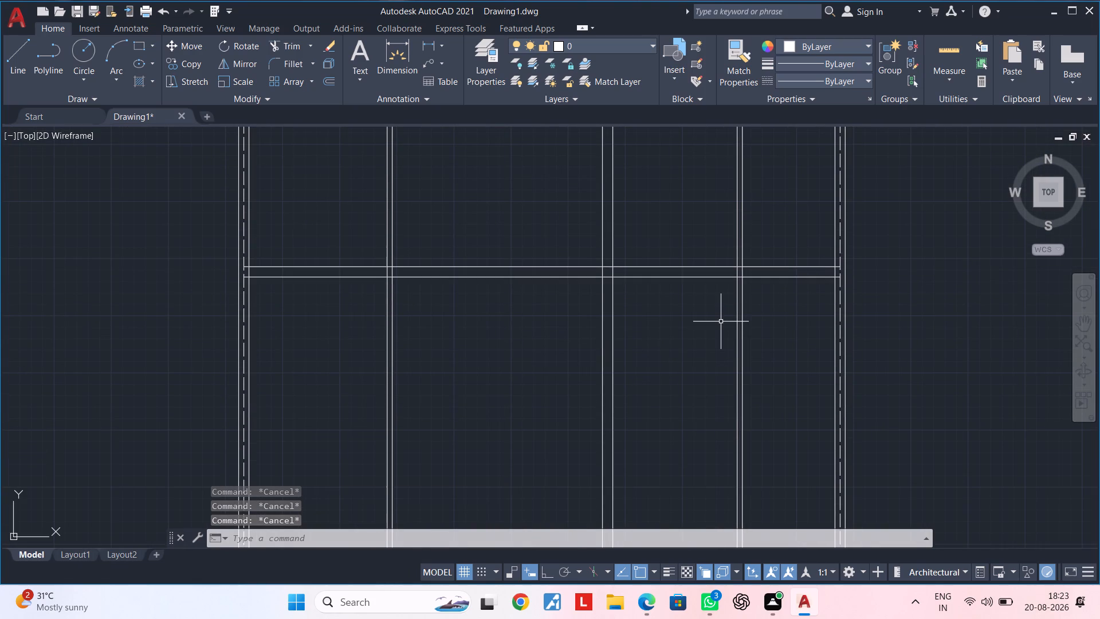
key("Escape")
key("Escape")
key("Escape")
key("Escape")
key("Escape")
key("Escape")
key("Escape")
type("tr")
key("space")
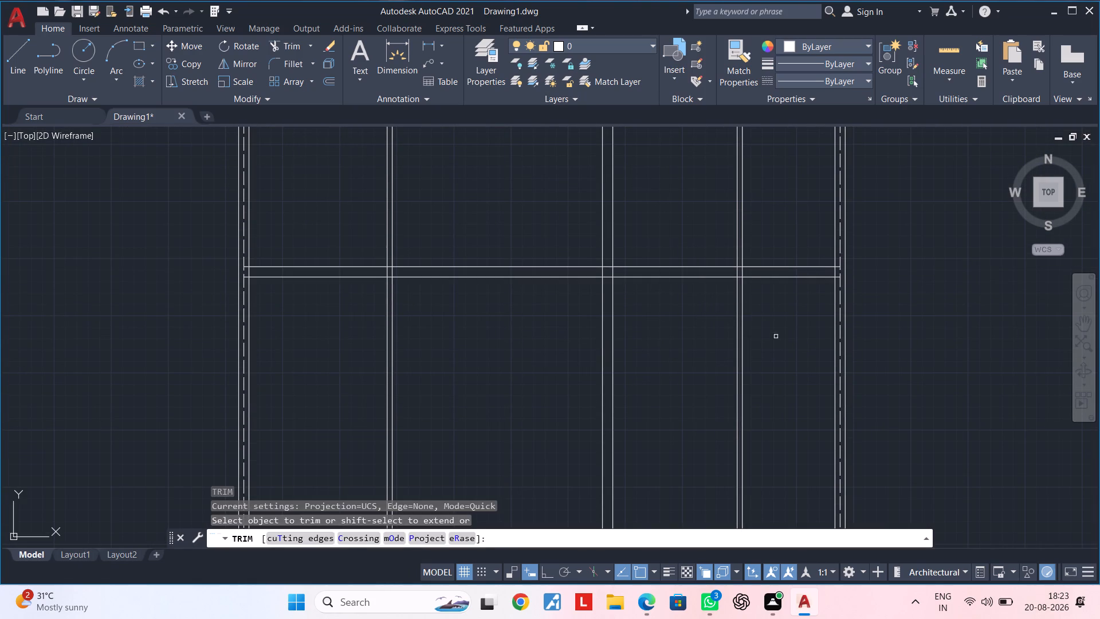
left_click_drag(778, 322, 527, 319)
left_click_drag(508, 319, 492, 319)
left_click_drag(466, 319, 430, 319)
left_click_drag(376, 319, 371, 318)
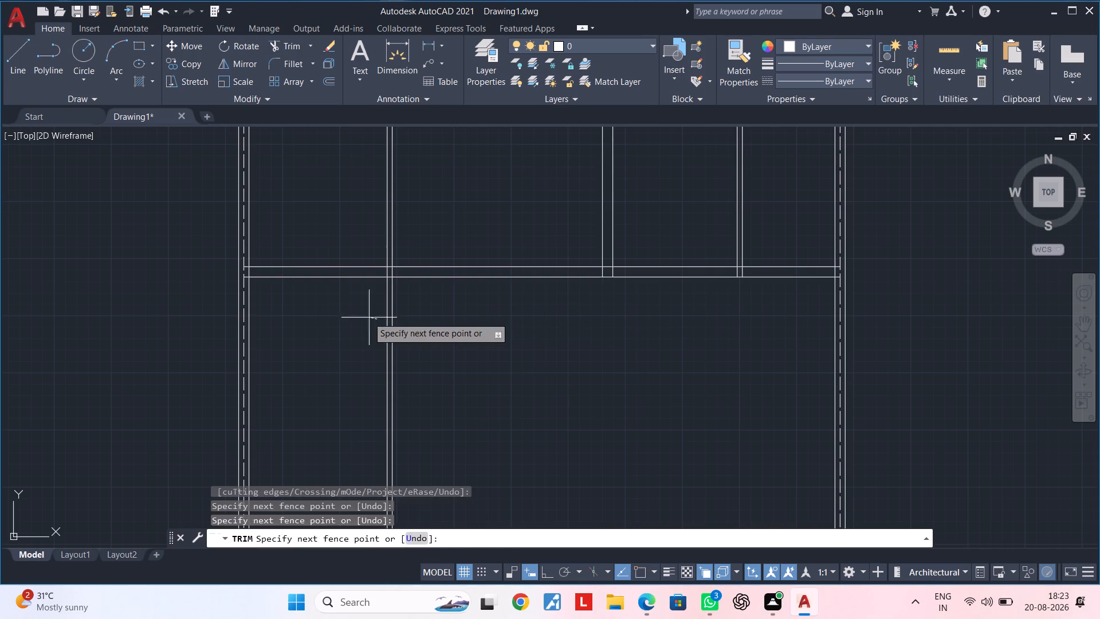
left_click_drag(366, 316, 443, 315)
left_click_drag(422, 315, 371, 317)
left_click(371, 317)
key("Escape")
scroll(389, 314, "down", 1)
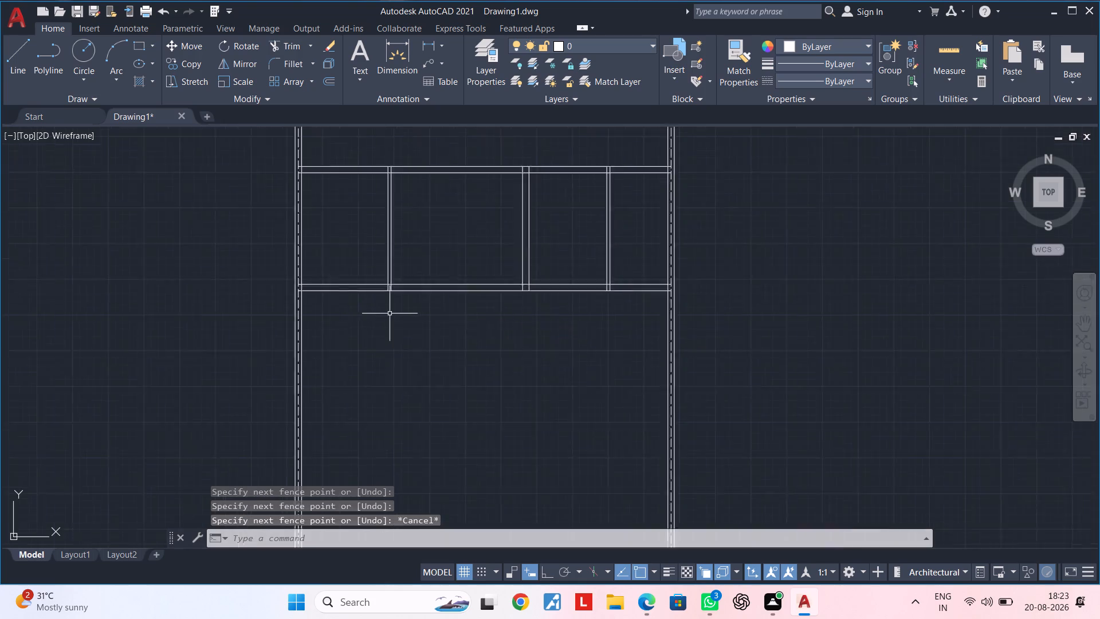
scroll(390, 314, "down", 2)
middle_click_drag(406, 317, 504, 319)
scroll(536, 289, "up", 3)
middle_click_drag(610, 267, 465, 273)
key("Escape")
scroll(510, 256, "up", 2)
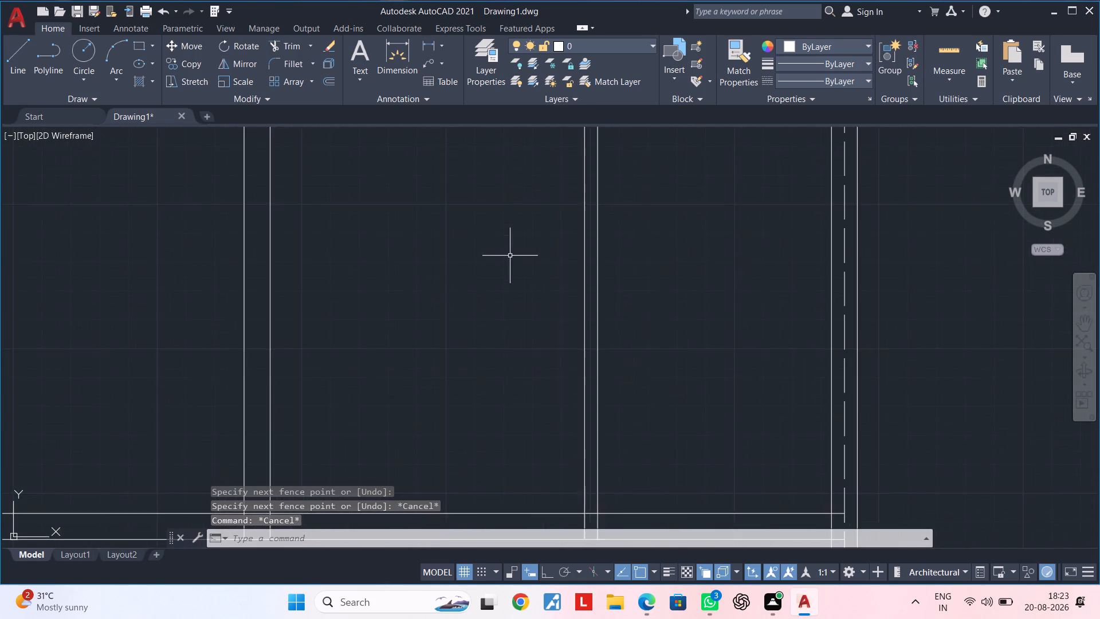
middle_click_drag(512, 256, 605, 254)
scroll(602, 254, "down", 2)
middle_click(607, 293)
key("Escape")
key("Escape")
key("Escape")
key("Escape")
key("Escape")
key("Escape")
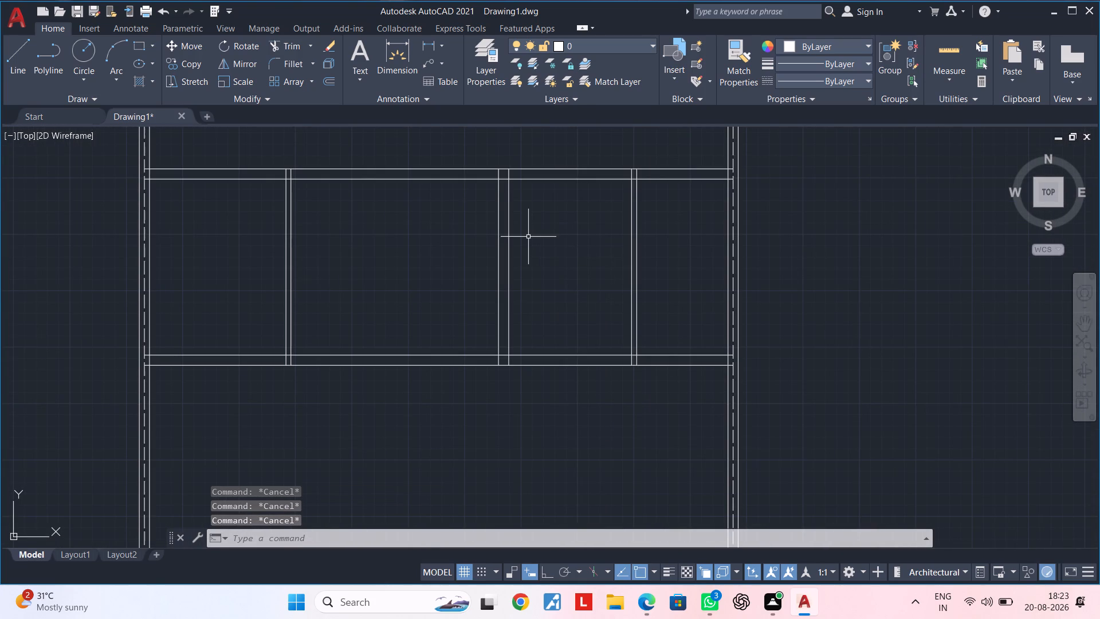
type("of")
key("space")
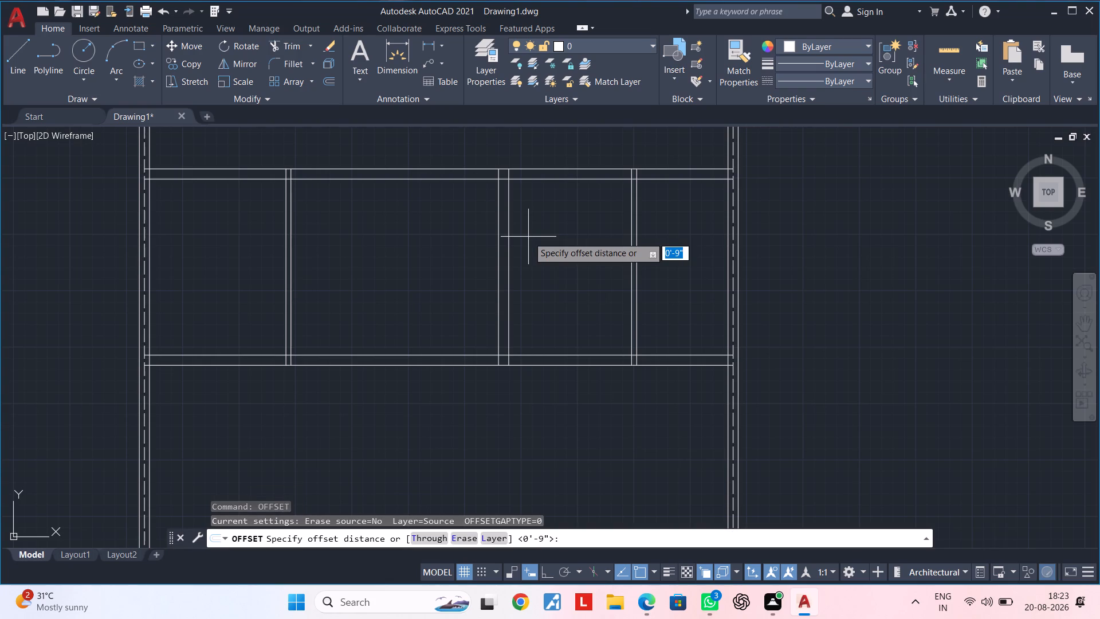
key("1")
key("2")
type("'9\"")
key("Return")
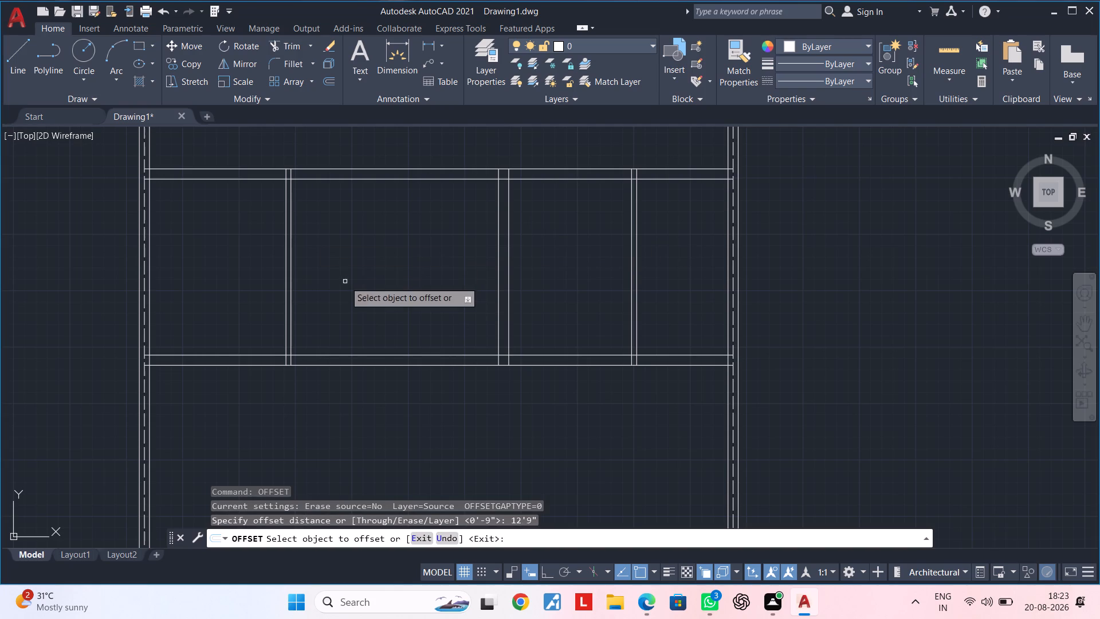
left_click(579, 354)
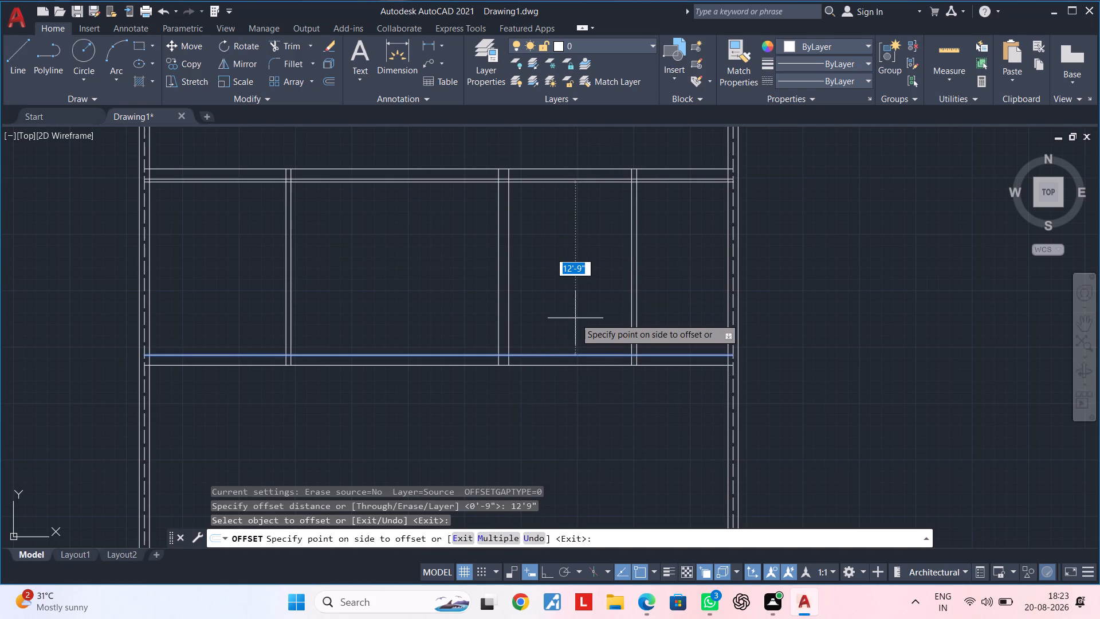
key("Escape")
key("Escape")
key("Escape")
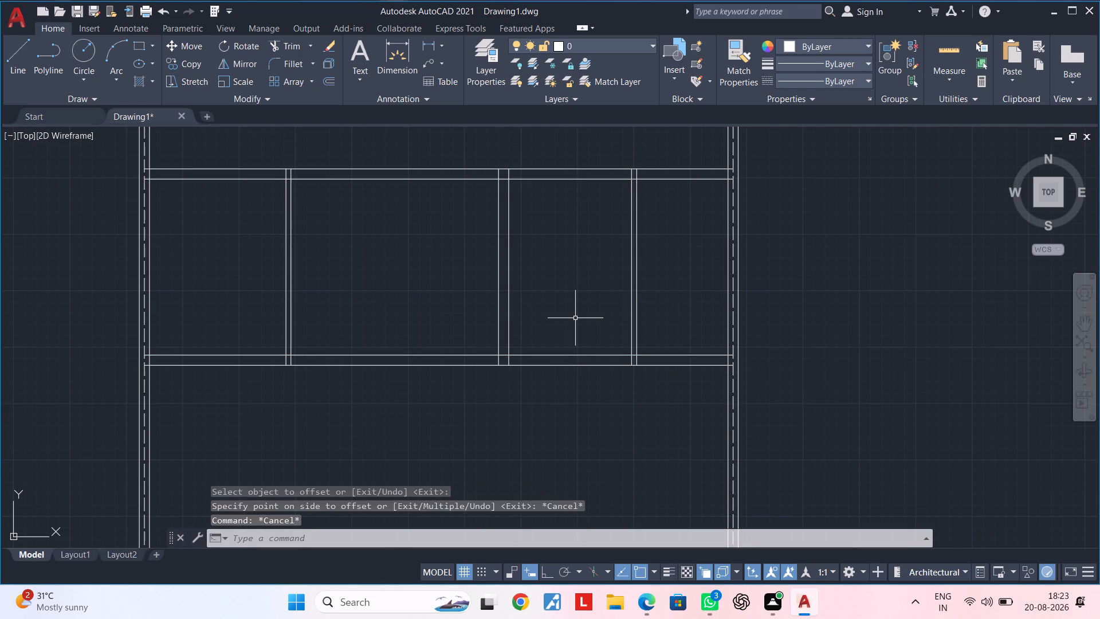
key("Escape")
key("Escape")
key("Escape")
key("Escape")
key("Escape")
Erase the 9" vertical wall and the left thin partition between the two cross walls, keeping the right thin partition.
left_click(576, 286)
left_click(466, 292)
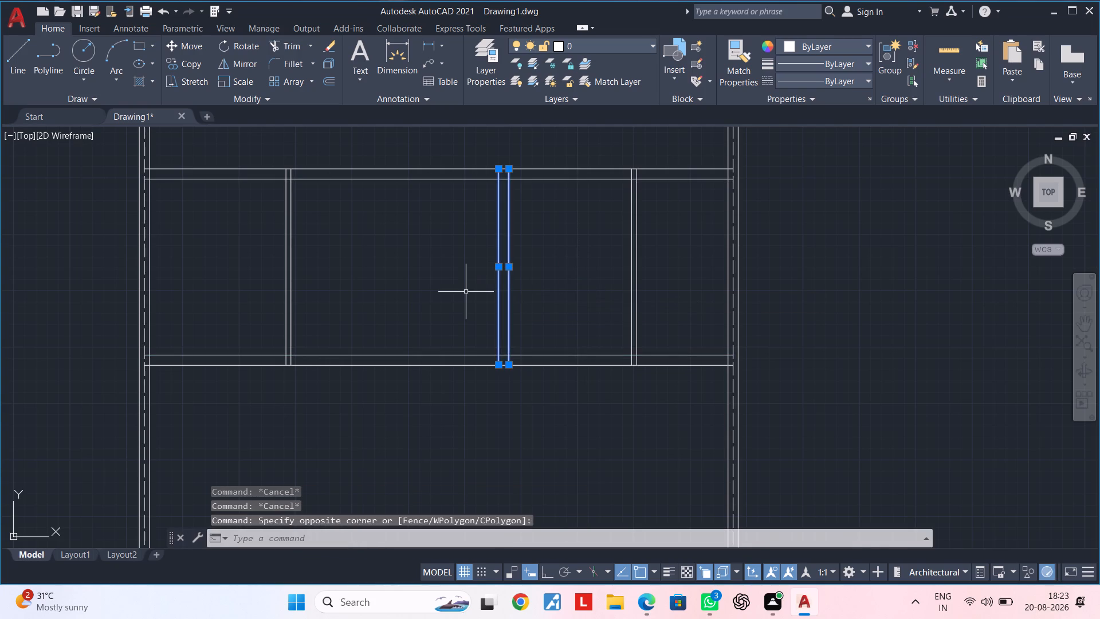
key("Delete")
left_click(328, 271)
left_click(233, 291)
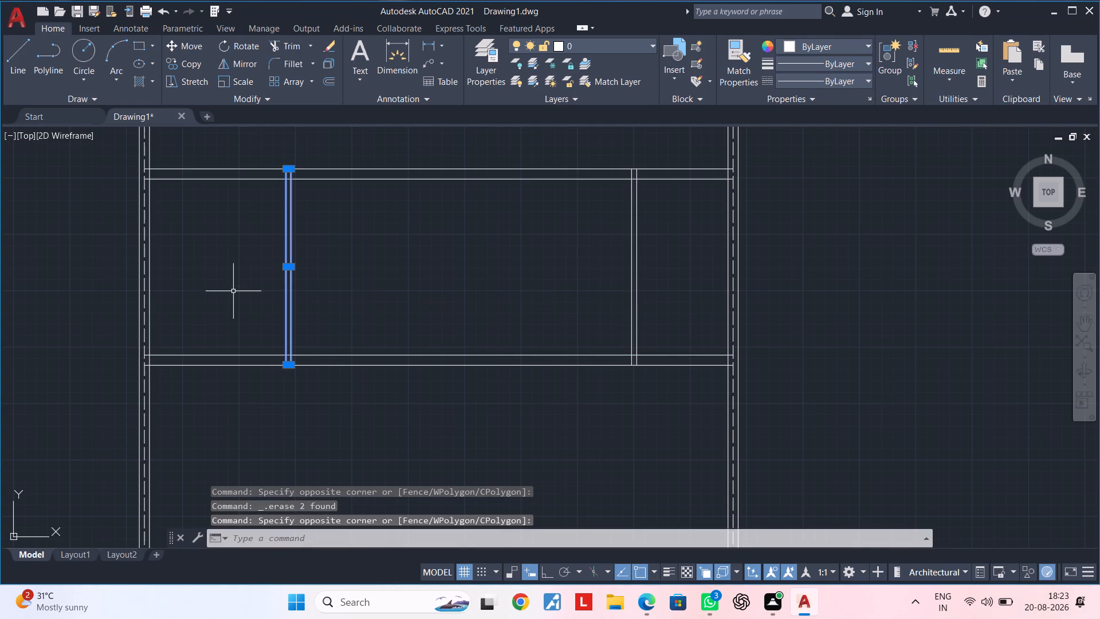
key("Delete")
middle_click_drag(406, 287, 435, 271)
key("grave")
key("Escape")
key("Escape")
key("Escape")
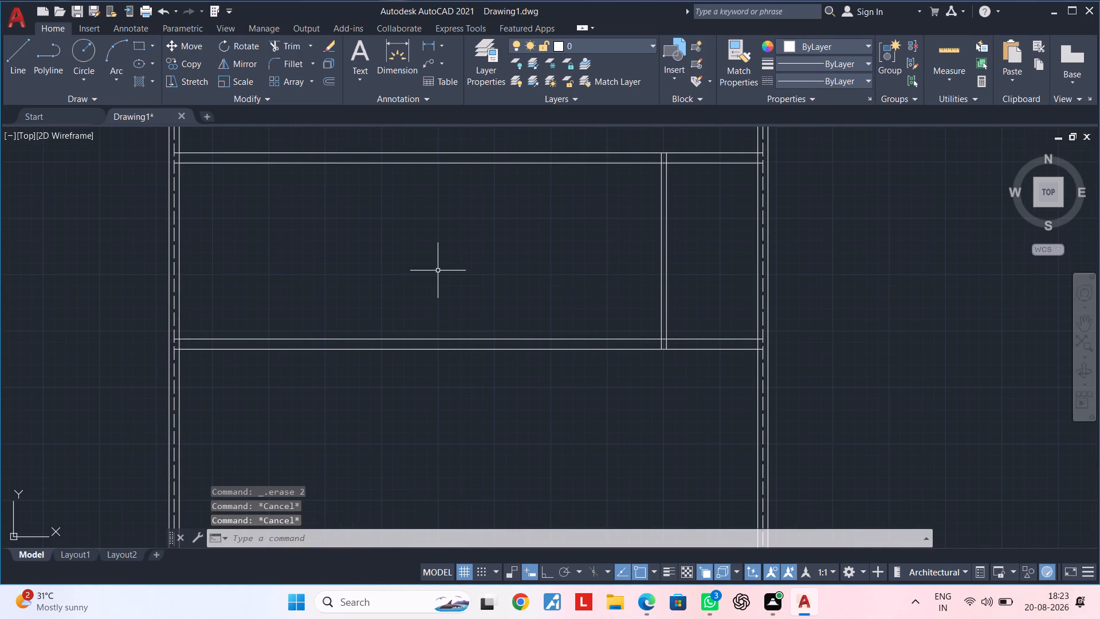
Offset the right thin partition's left line 12'9" to the left, between the two cross walls.
type("of")
key("space")
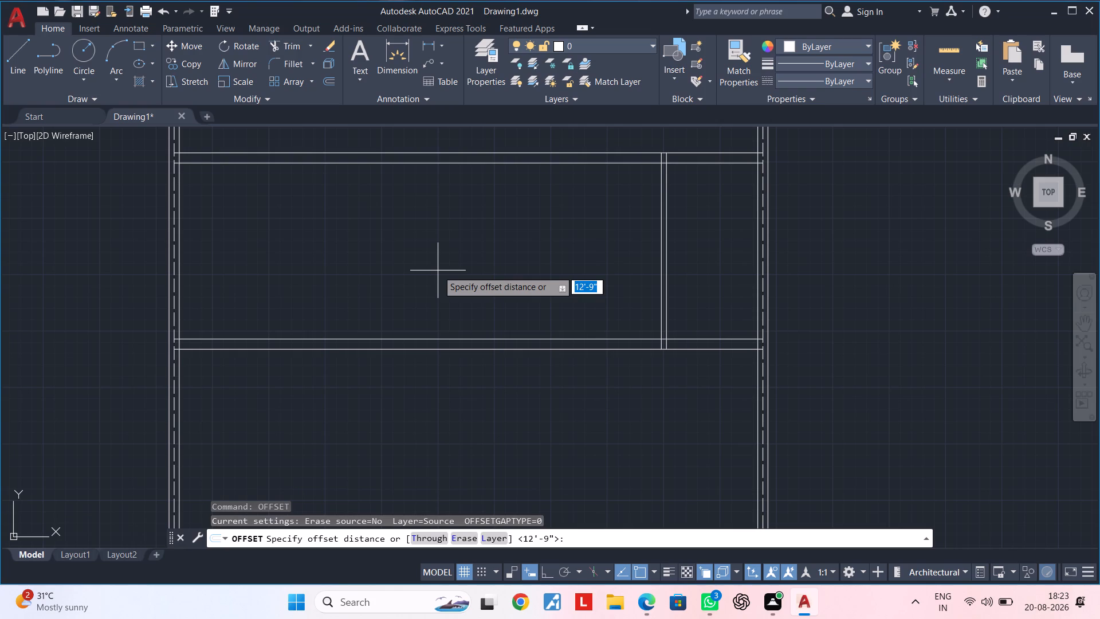
type("12")
key("apostrophe")
type("9\"")
key("Return")
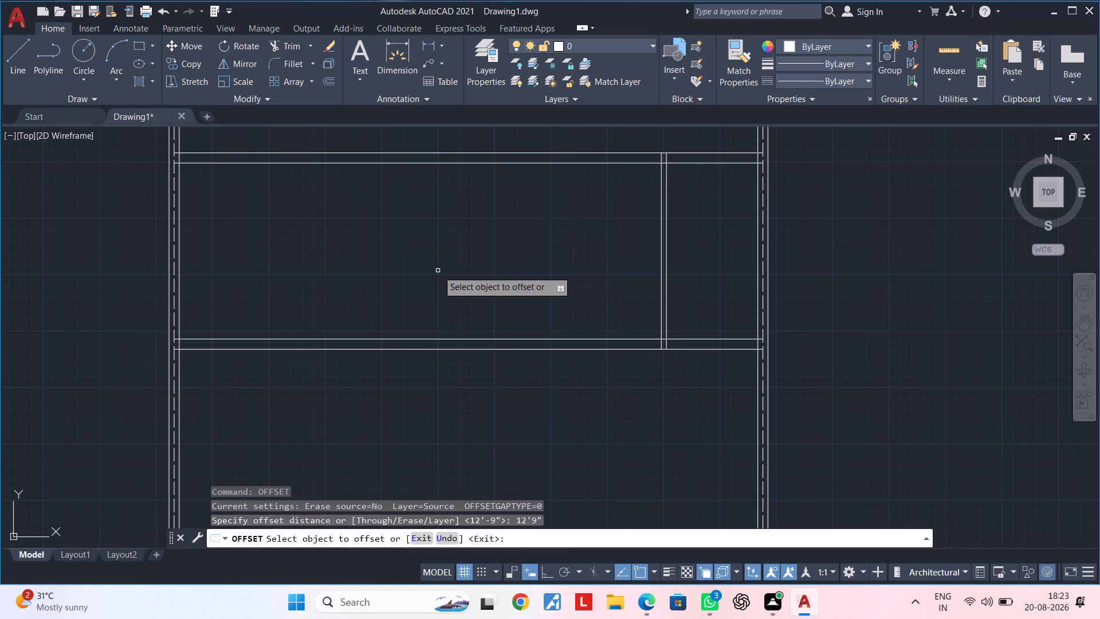
scroll(657, 274, "up", 1)
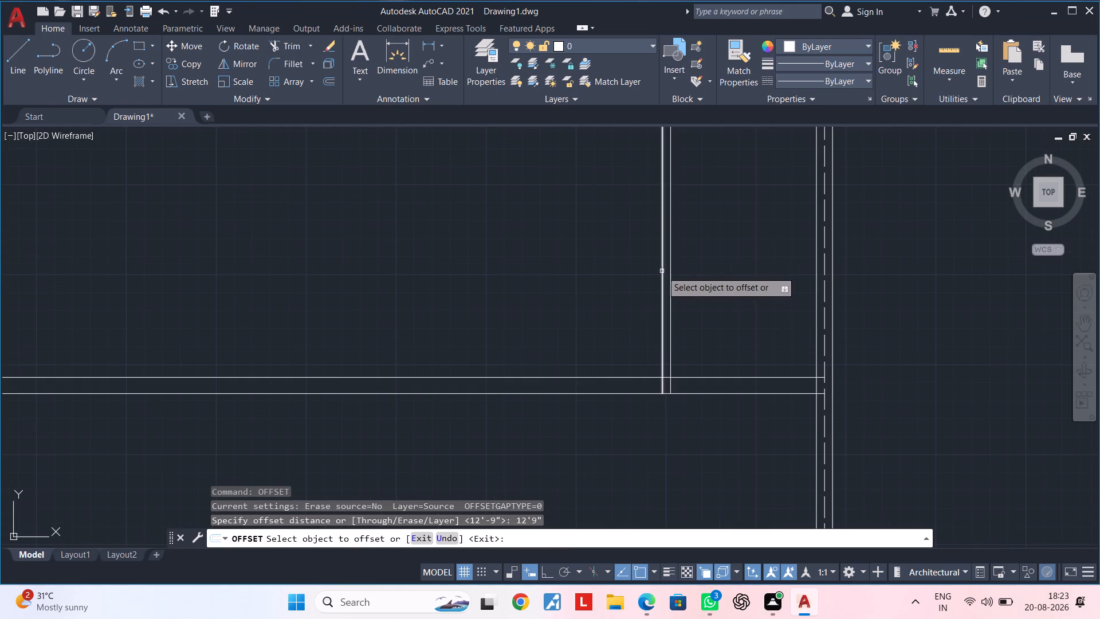
left_click(663, 271)
left_click(461, 277)
scroll(463, 277, "down", 2)
middle_click_drag(463, 277, 536, 280)
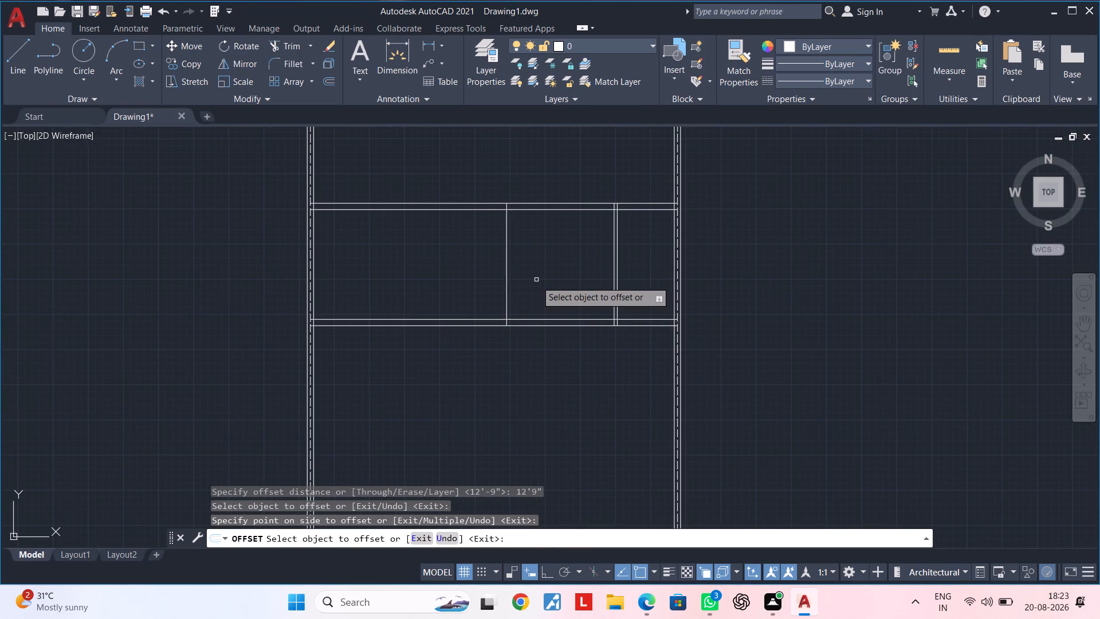
Offset the new vertical line between the two cross walls 9" to the left to form a 9" wall.
key("space")
key("space")
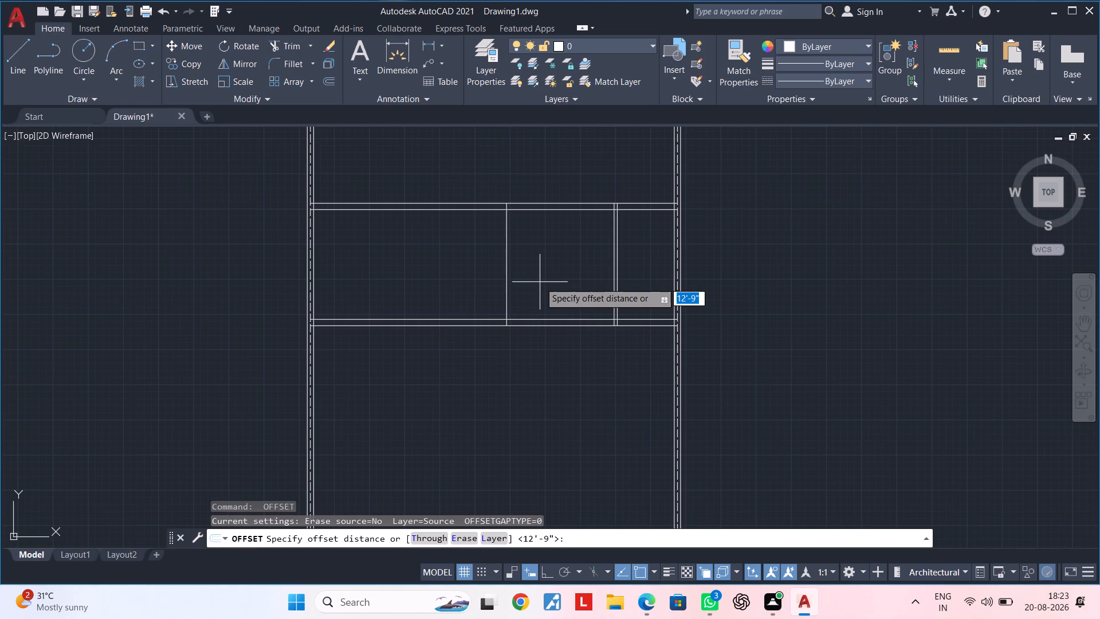
type("9\"")
key("Return")
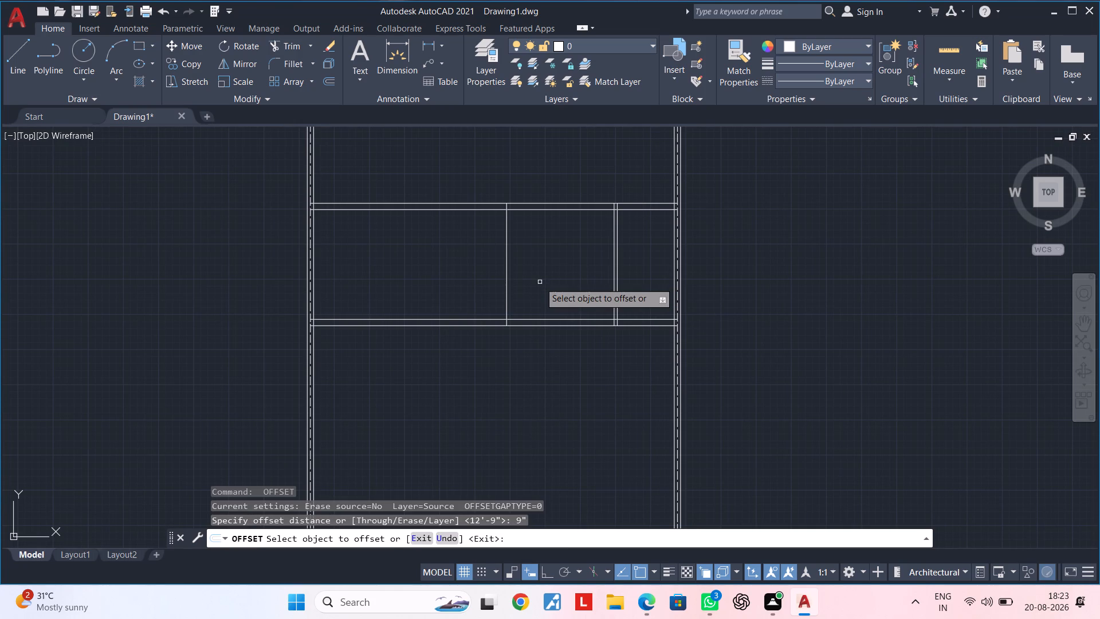
scroll(516, 254, "up", 2)
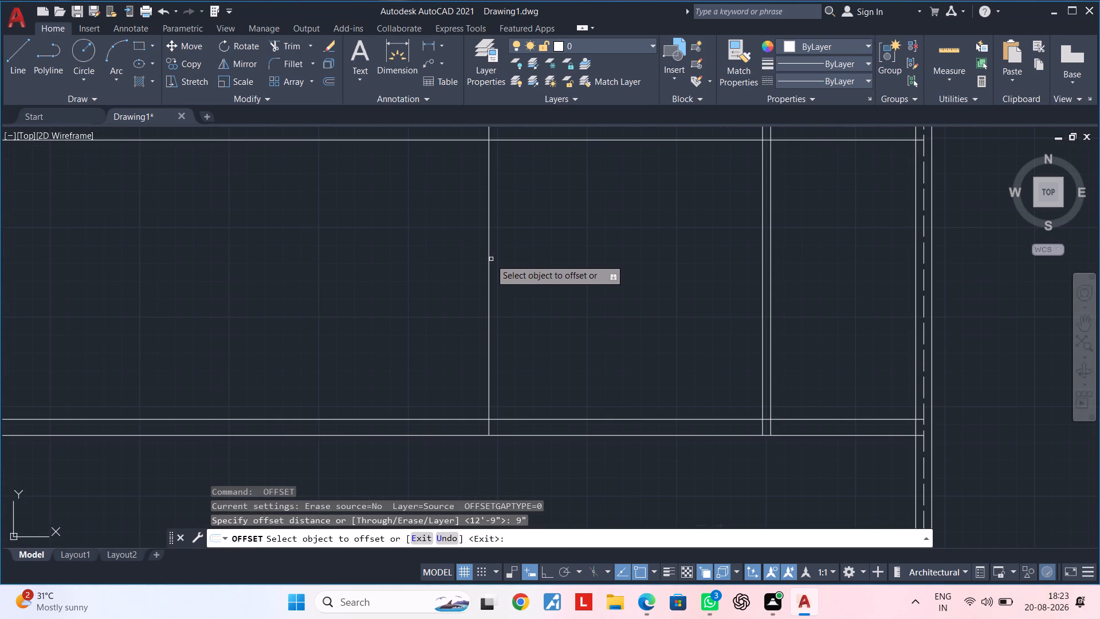
left_click(490, 259)
left_click(388, 263)
scroll(394, 264, "down", 3)
middle_click_drag(402, 264, 611, 258)
scroll(610, 258, "up", 2)
middle_click_drag(601, 264, 655, 264)
Offset the 9" wall's left line 15'4" to the left, between the two cross walls.
key("space")
key("space")
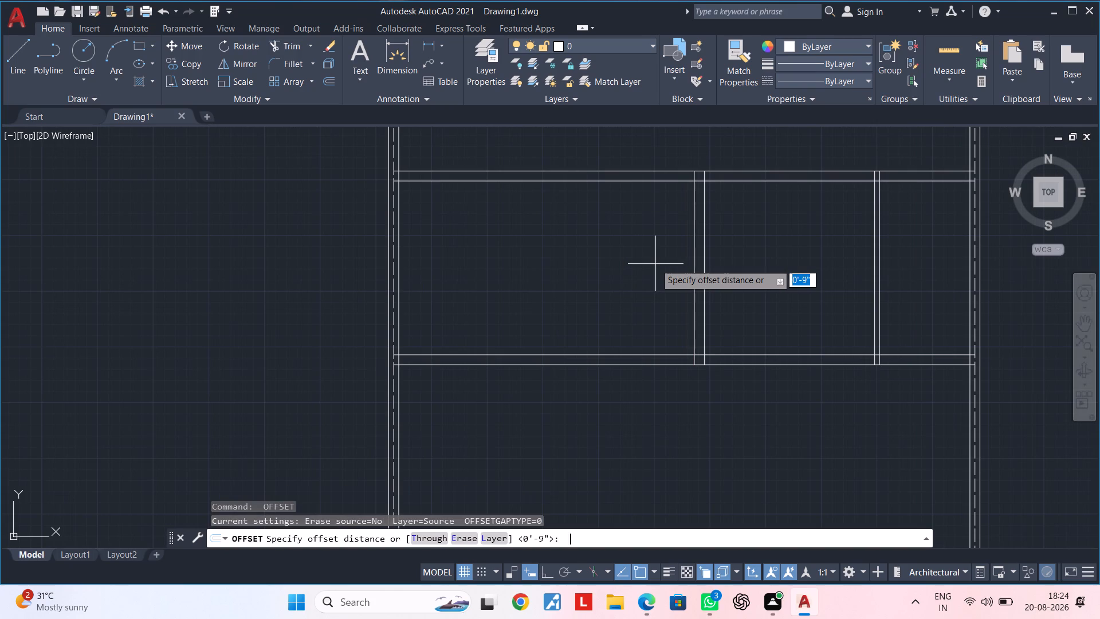
type("15'4\"")
key("Return")
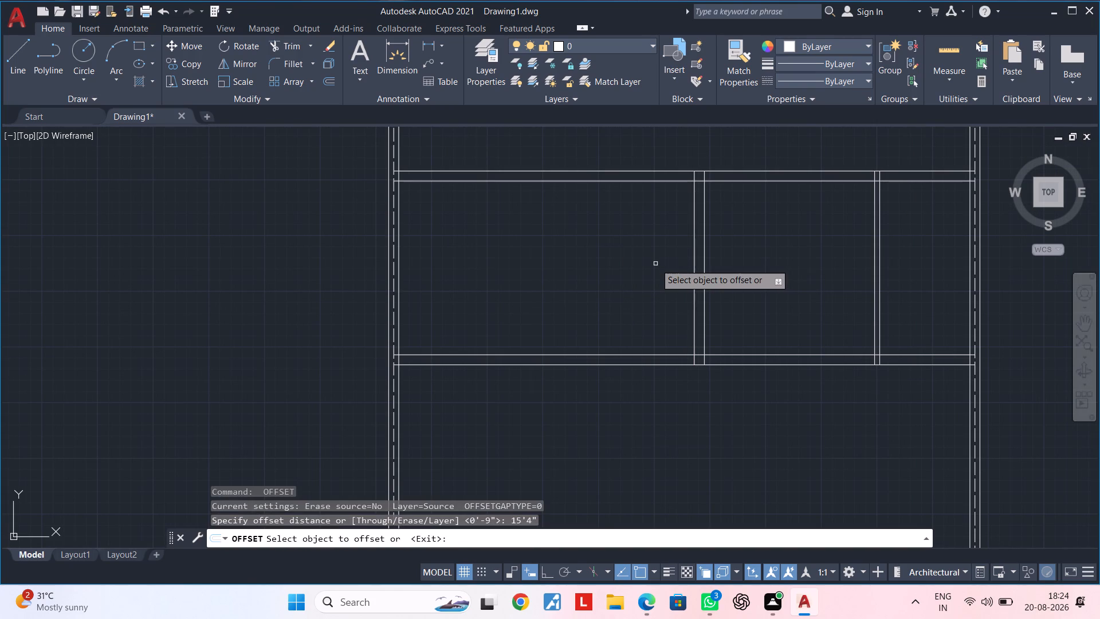
left_click(695, 265)
left_click(589, 272)
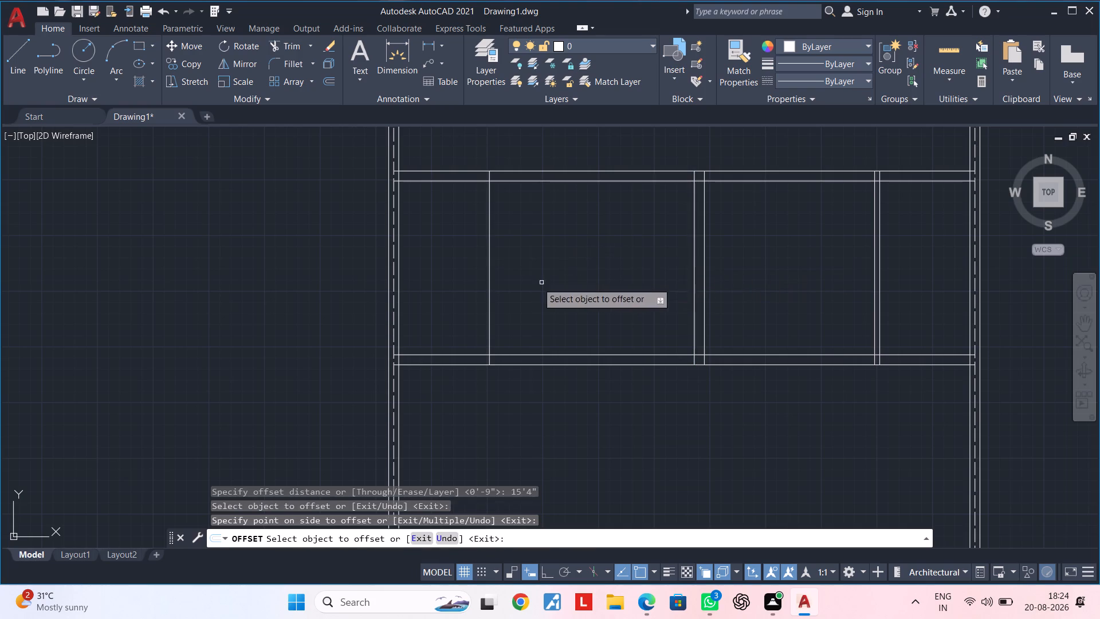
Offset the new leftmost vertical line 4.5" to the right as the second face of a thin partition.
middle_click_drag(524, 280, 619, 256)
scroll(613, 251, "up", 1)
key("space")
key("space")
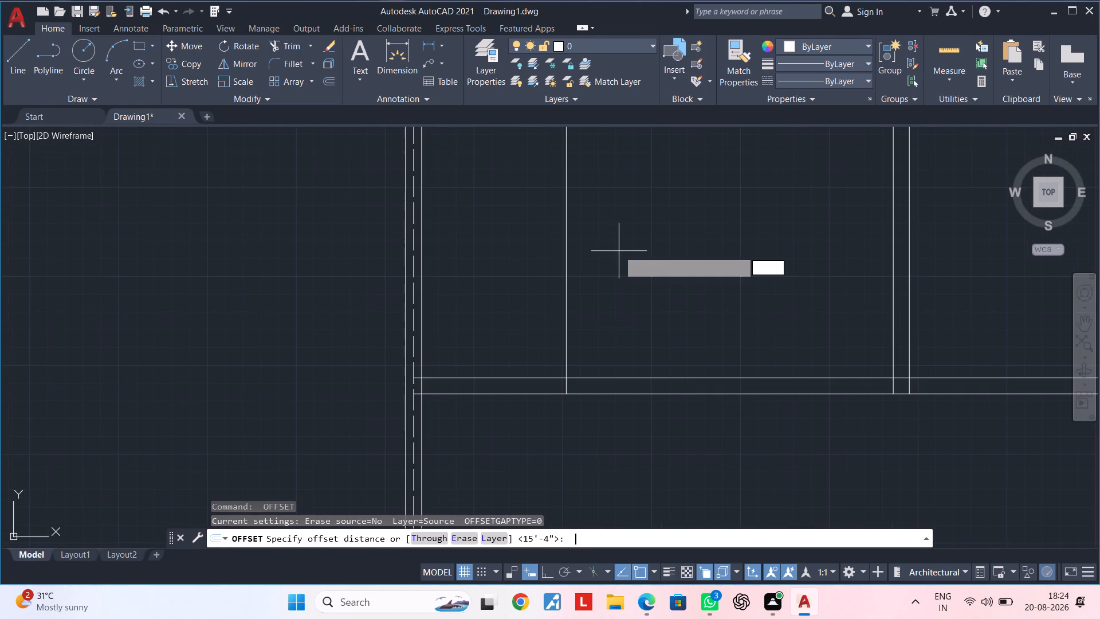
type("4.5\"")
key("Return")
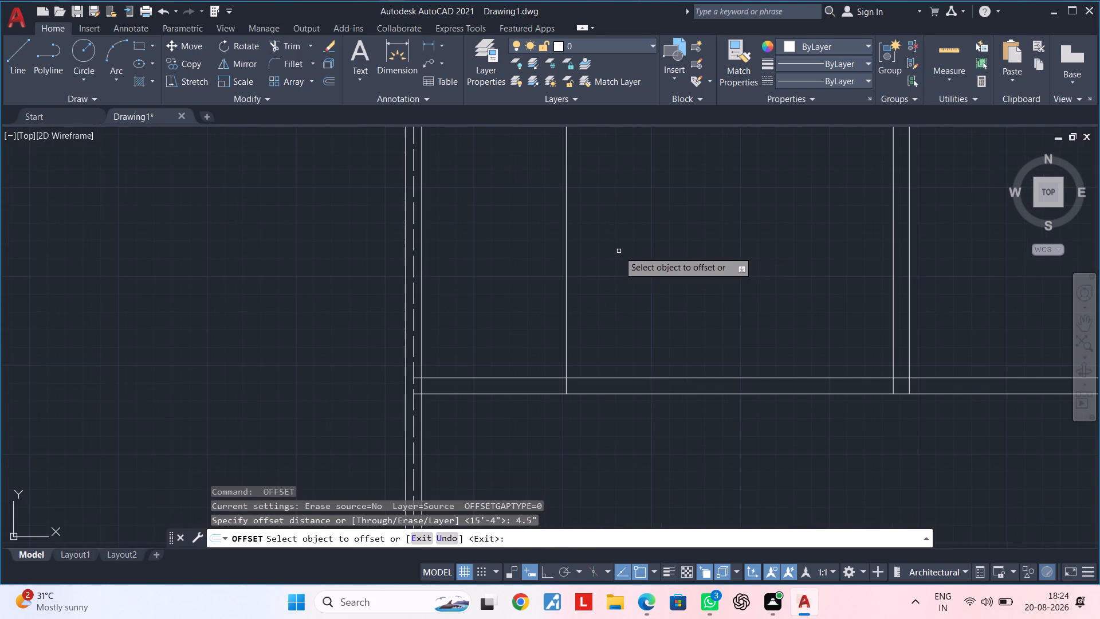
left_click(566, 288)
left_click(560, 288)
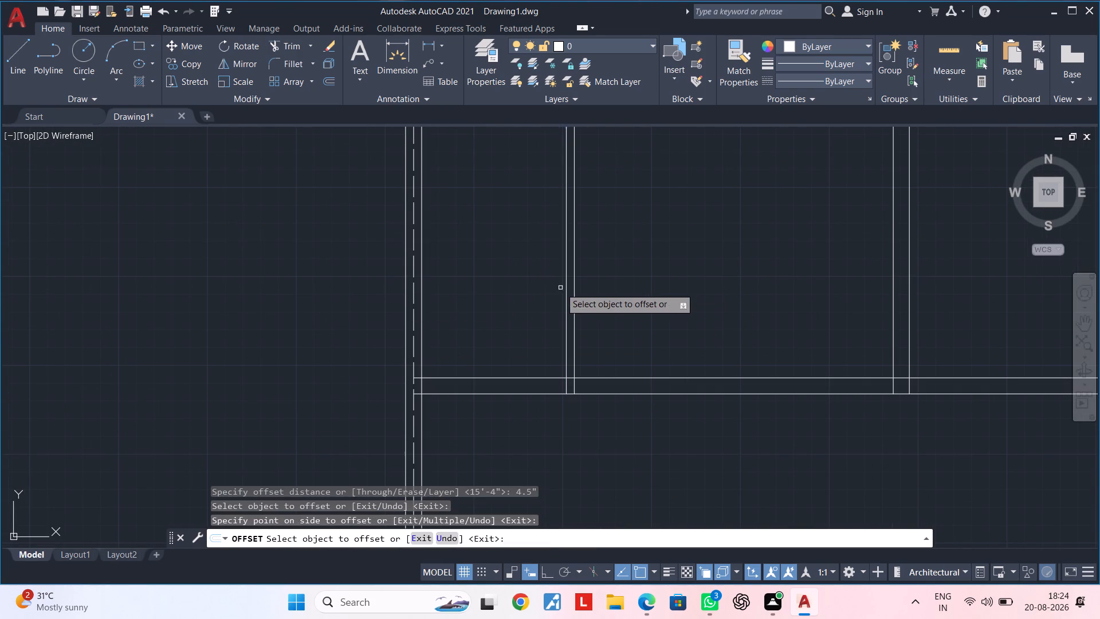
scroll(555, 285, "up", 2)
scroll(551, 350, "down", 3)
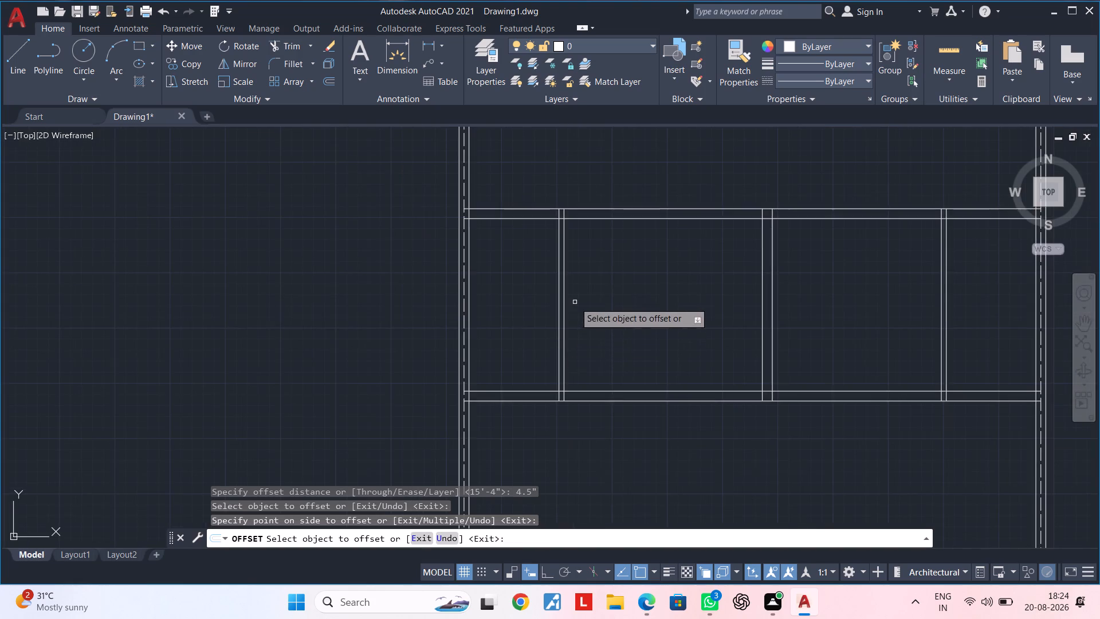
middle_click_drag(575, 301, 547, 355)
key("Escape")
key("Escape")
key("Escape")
Measure the clear width between the left thin partition's right line and the 9" wall's left line.
left_click(433, 45)
scroll(582, 252, "up", 3)
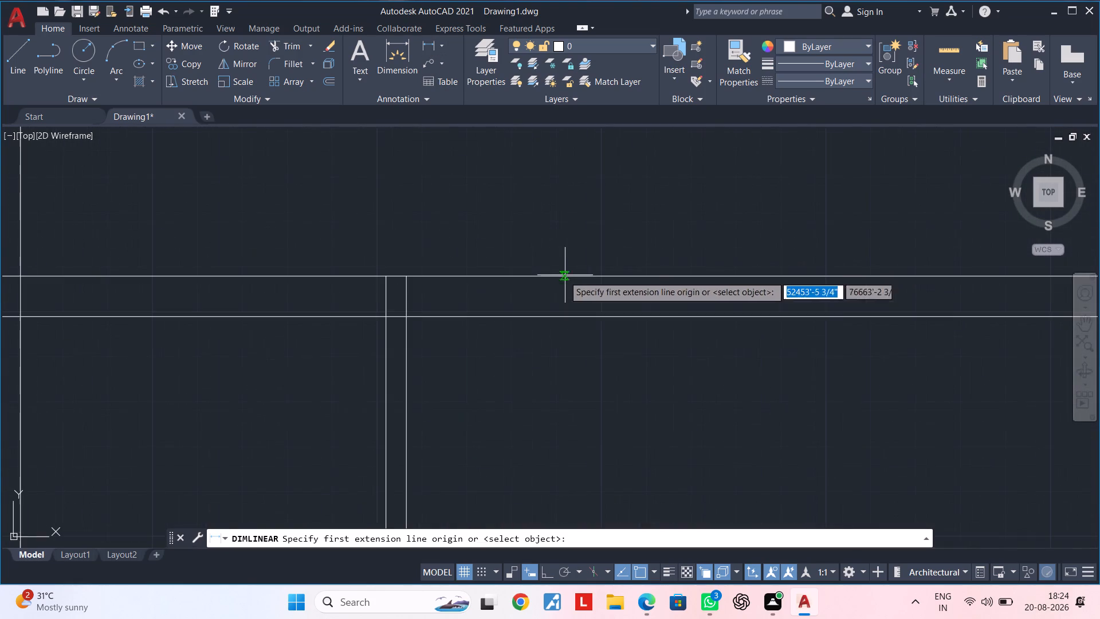
left_click(407, 316)
scroll(694, 318, "down", 3)
middle_click_drag(733, 320, 526, 307)
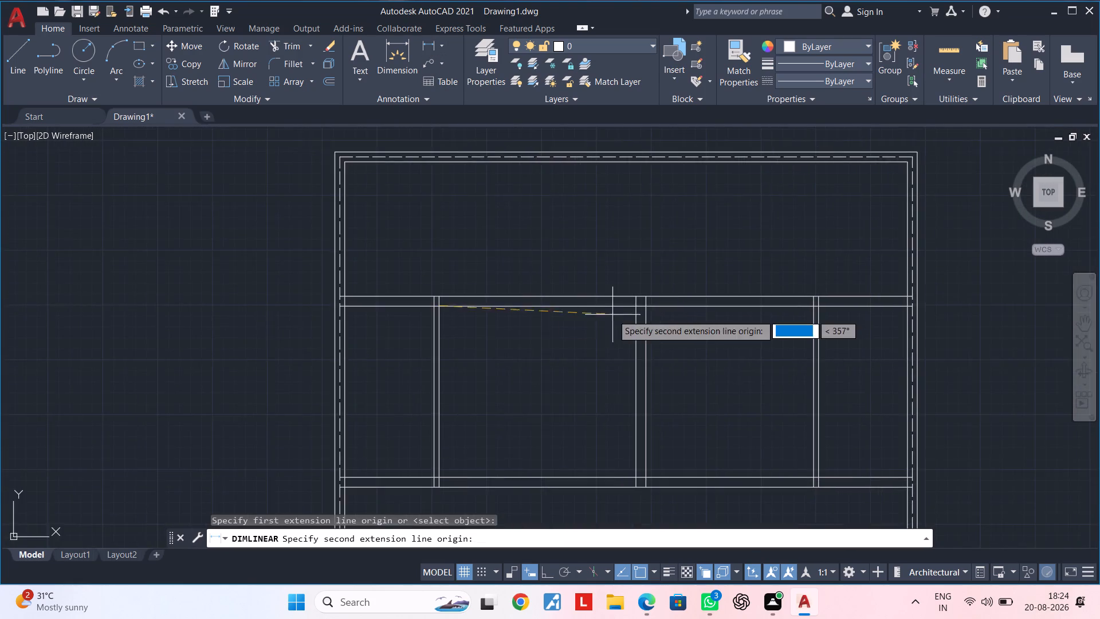
scroll(612, 315, "up", 2)
left_click(671, 292)
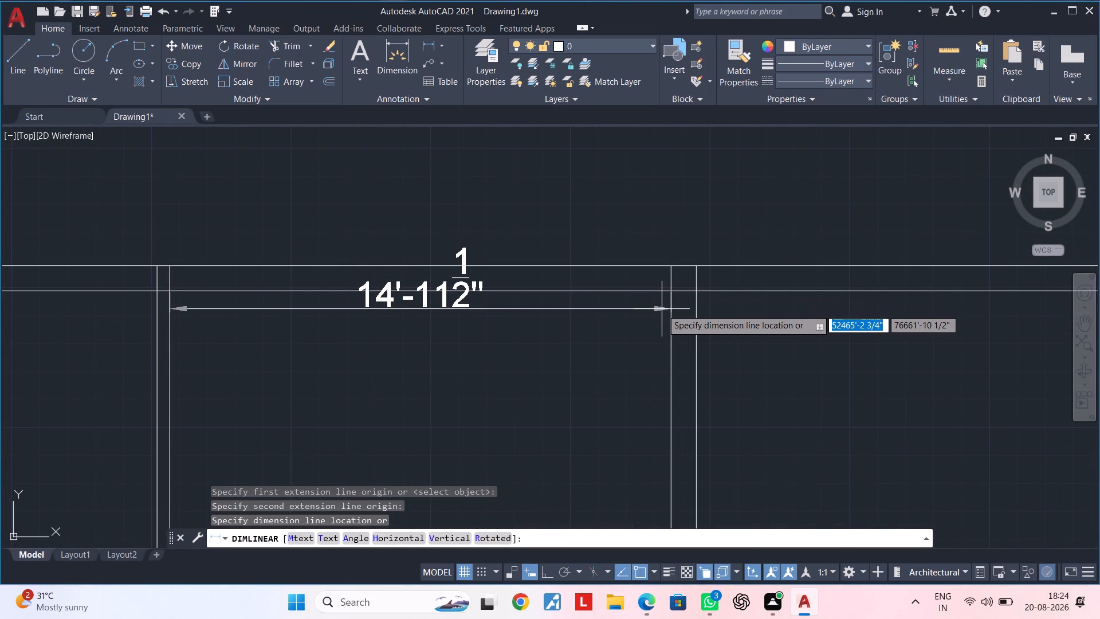
key("Escape")
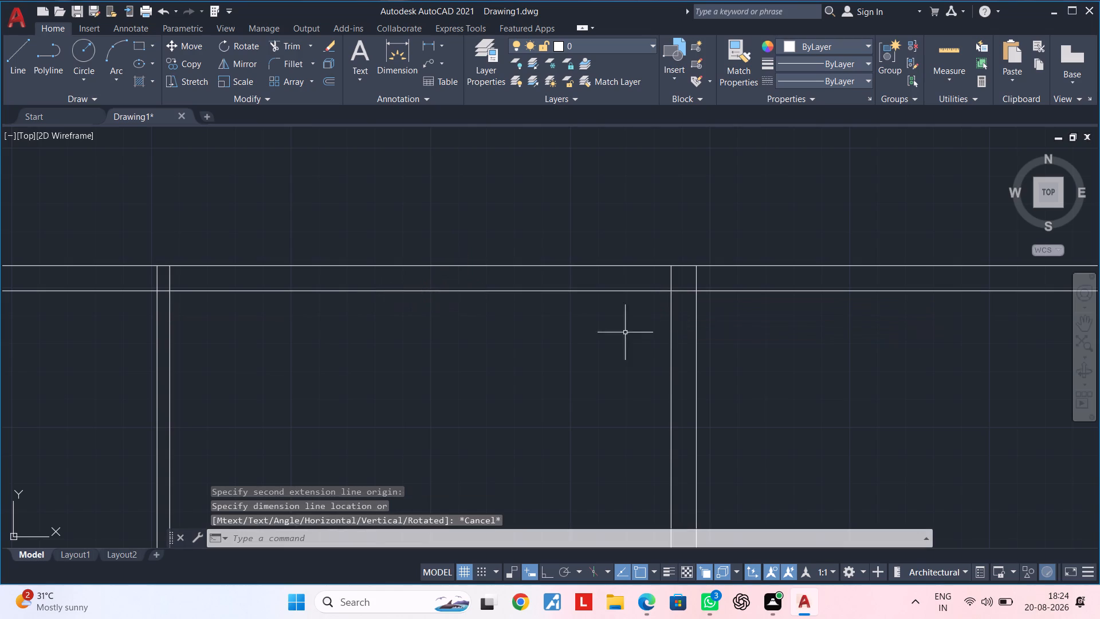
key("Escape")
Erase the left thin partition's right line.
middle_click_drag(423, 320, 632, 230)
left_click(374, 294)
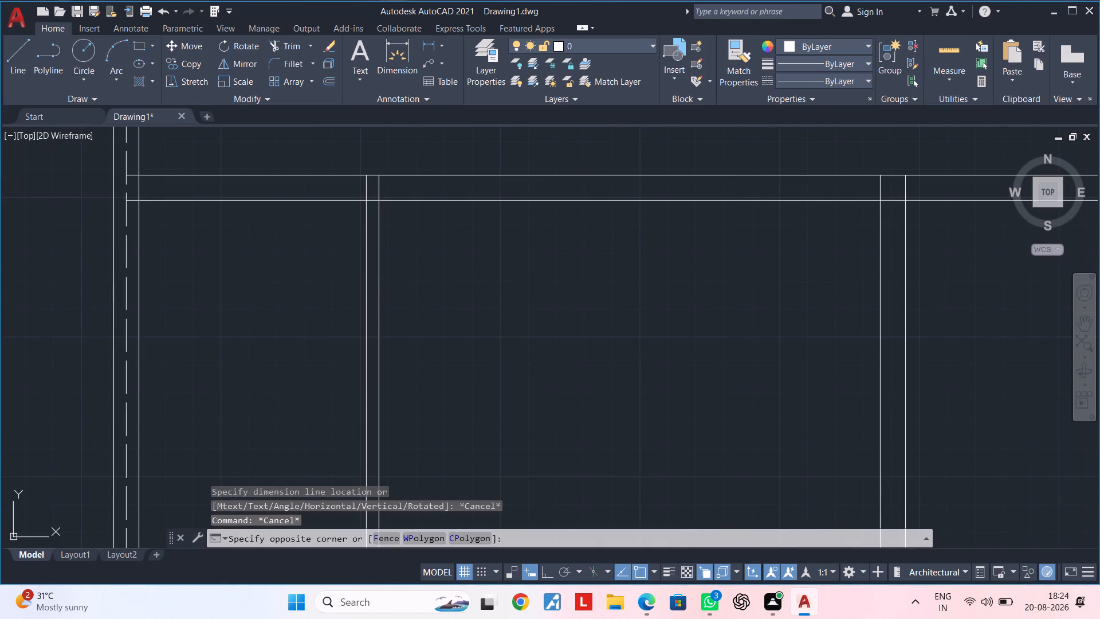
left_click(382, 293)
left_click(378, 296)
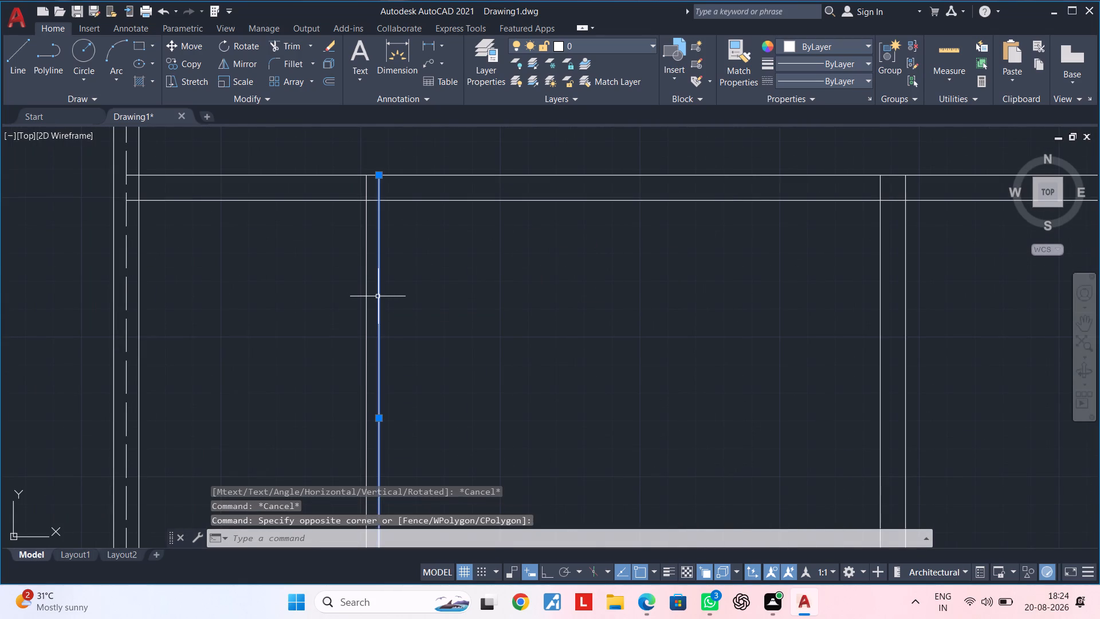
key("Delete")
Measure the clear width between the remaining left partition line and the 9" wall's left line.
left_click(428, 49)
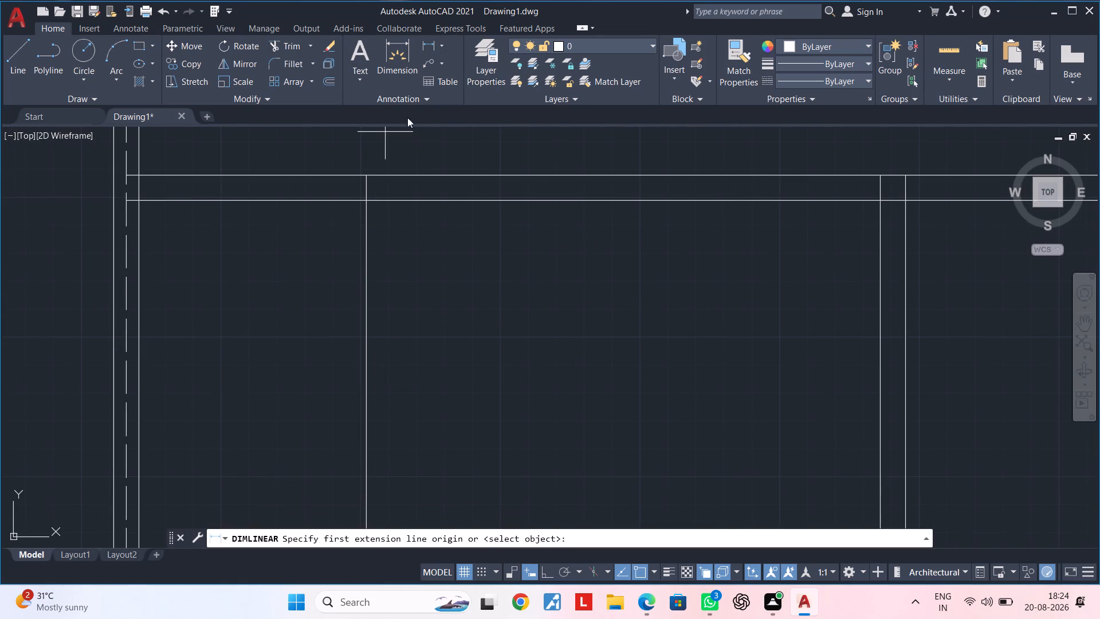
left_click(367, 198)
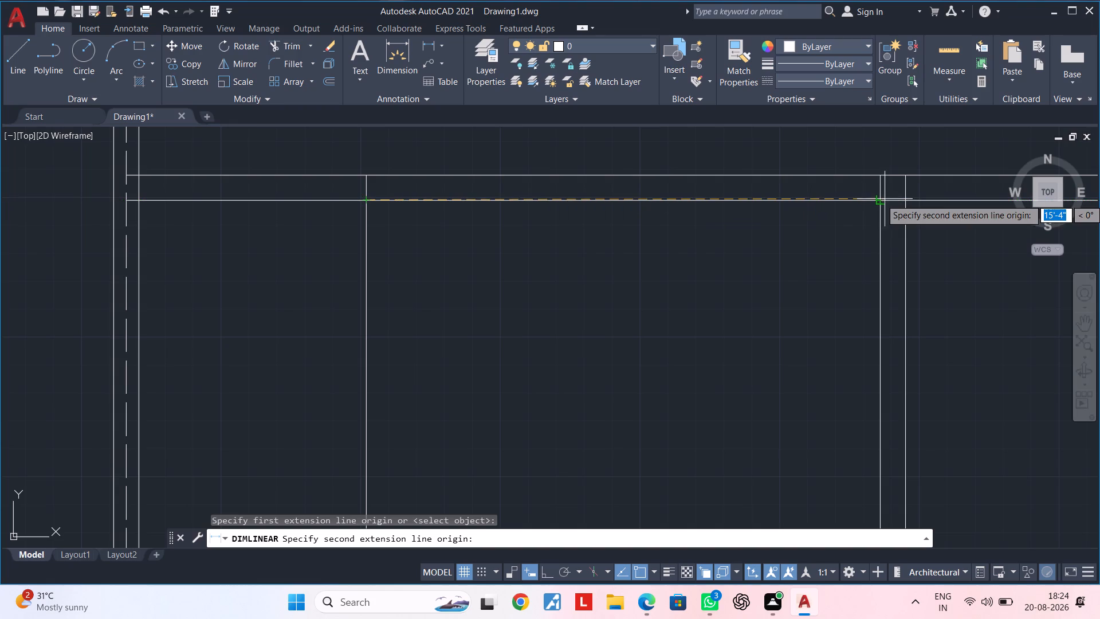
left_click(881, 201)
key("Escape")
key("Escape")
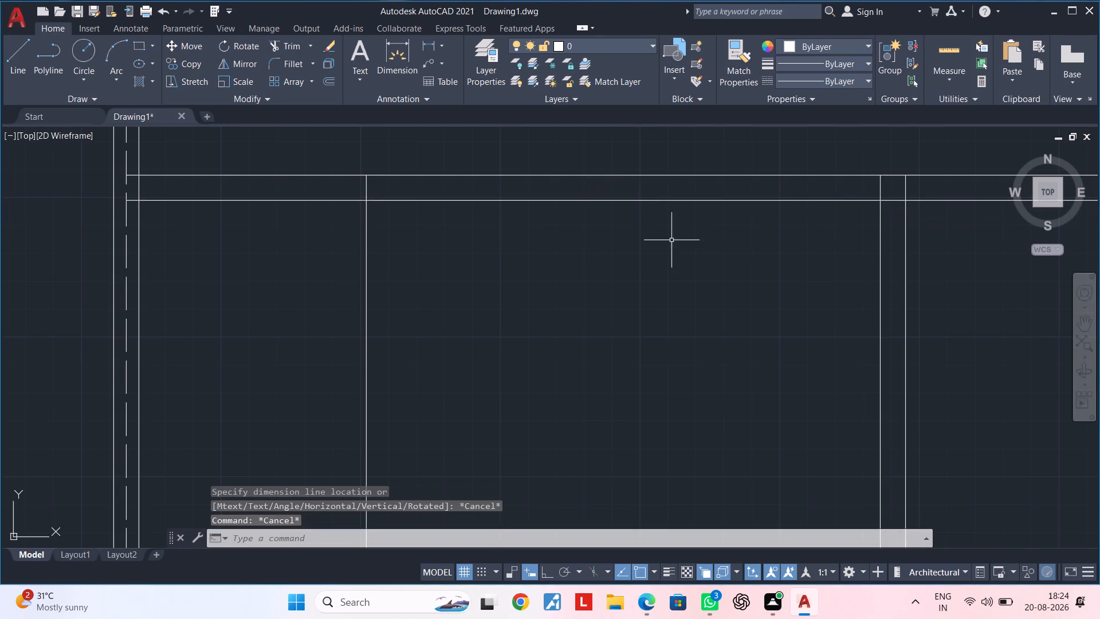
Offset the remaining left partition line 4.5" to the left to form a thin partition.
middle_click_drag(659, 240, 722, 207)
key("Escape")
key("Escape")
type("of 4.5\"")
key("Return")
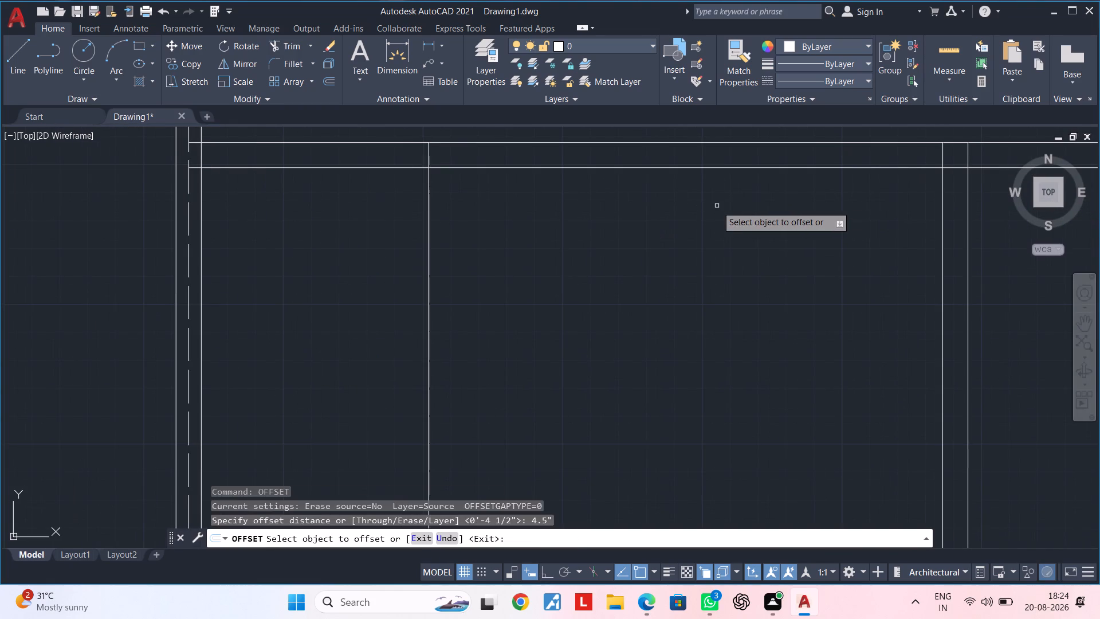
left_click(427, 214)
left_click(333, 213)
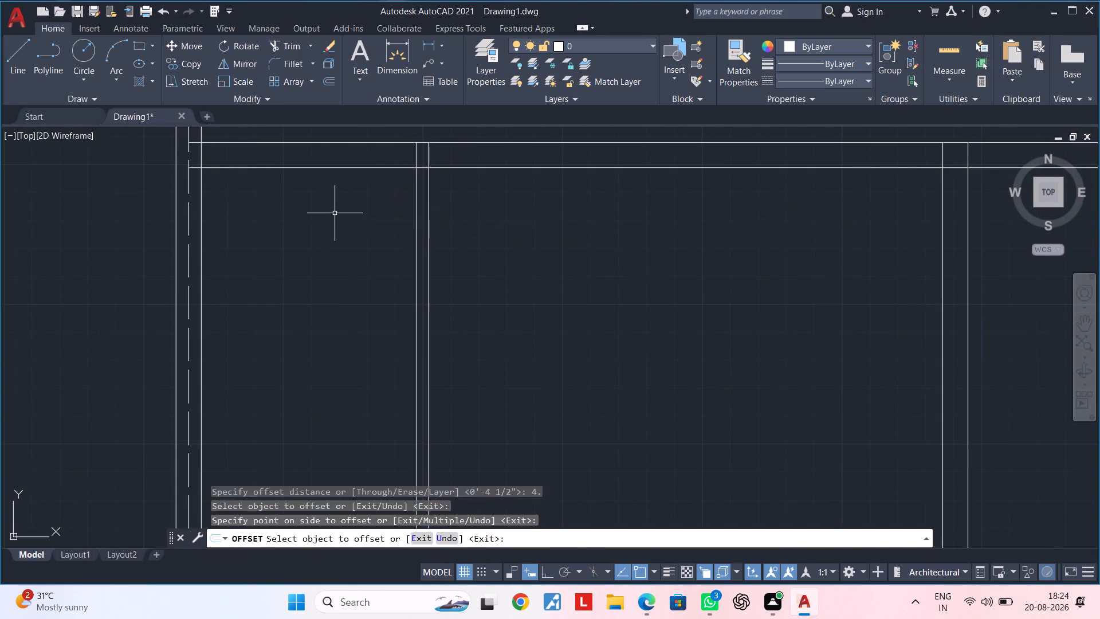
key("Escape")
key("Escape")
Measure the clear width between the left outer wall's inner face and the left thin partition.
scroll(337, 213, "down", 1)
middle_click_drag(343, 213, 380, 205)
key("Escape")
key("Escape")
left_click(424, 48)
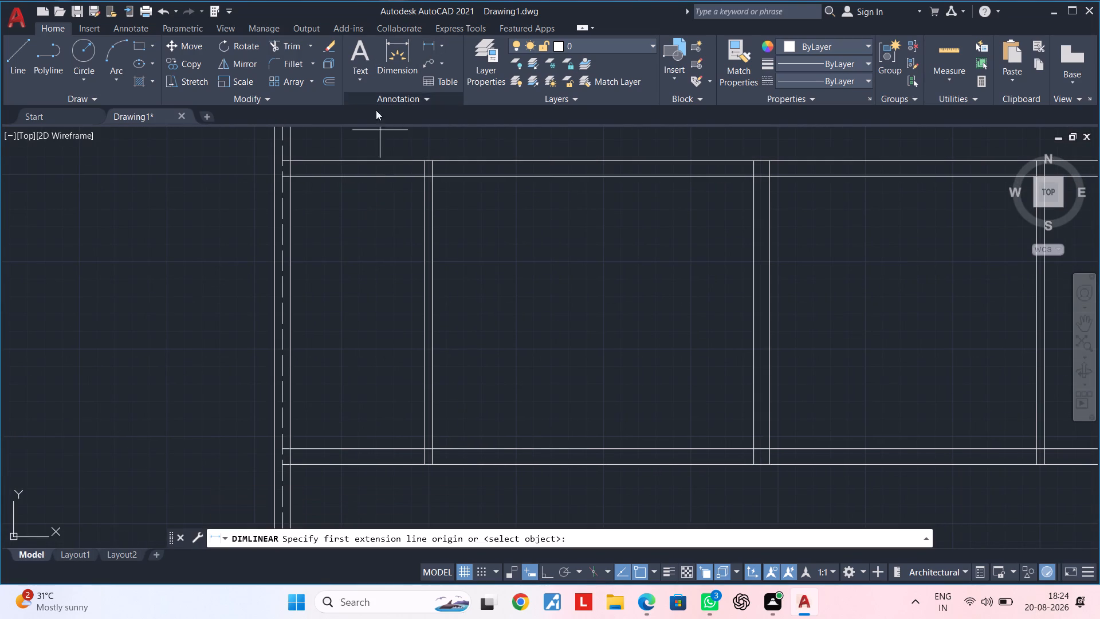
left_click(291, 176)
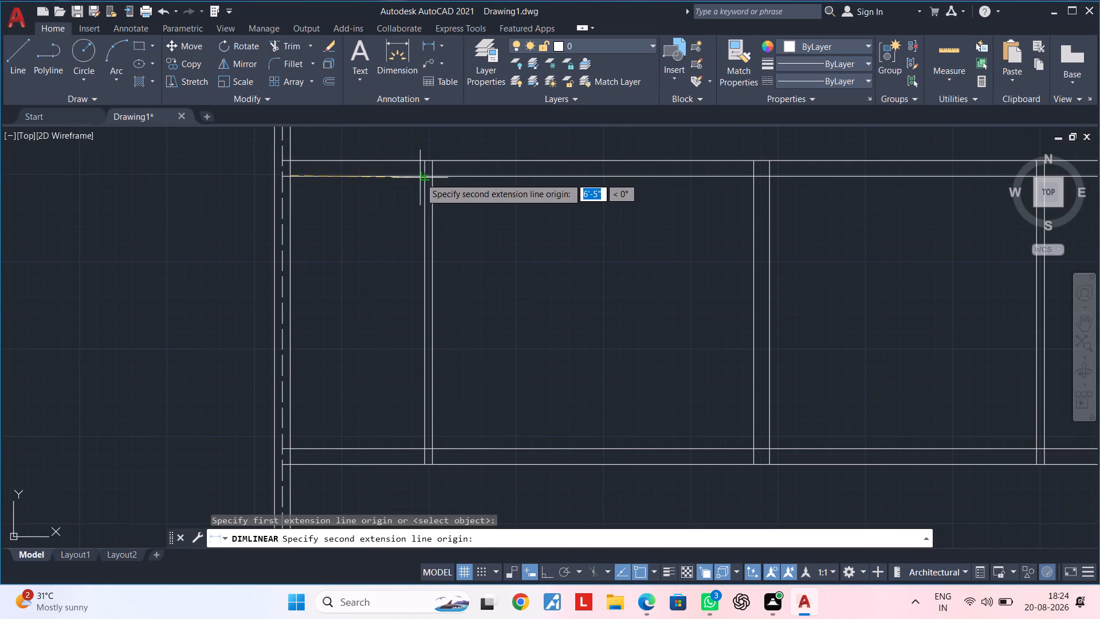
left_click(423, 179)
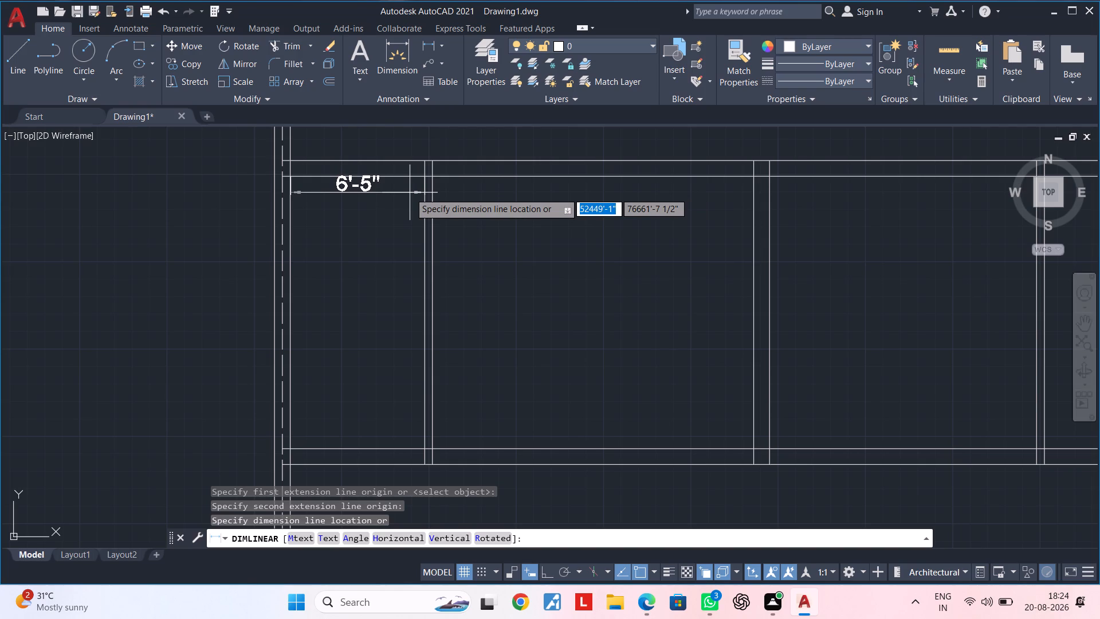
key("Escape")
key("Escape")
key("Escape")
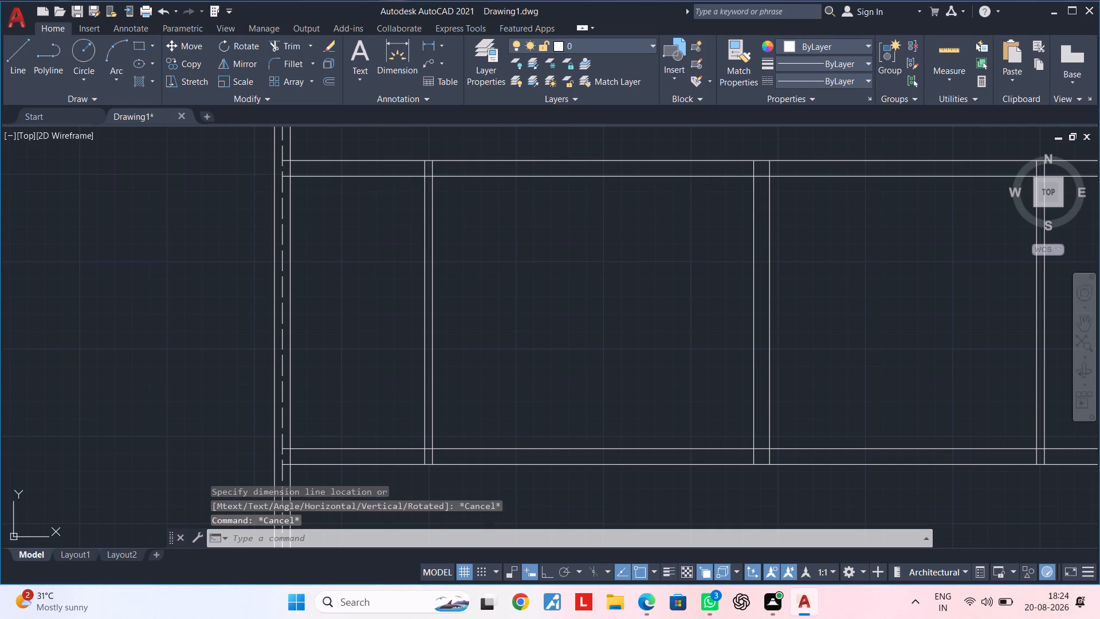
key("Escape")
key("Escape")
key("Escape")
key("Escape")
key("Escape")
key("Escape")
key("Escape")
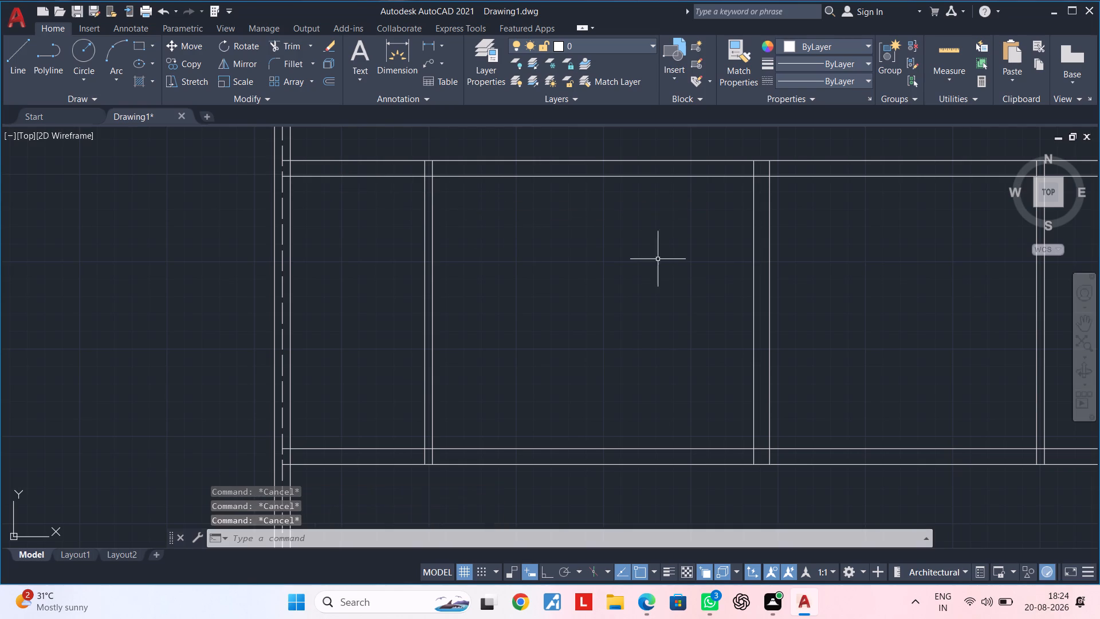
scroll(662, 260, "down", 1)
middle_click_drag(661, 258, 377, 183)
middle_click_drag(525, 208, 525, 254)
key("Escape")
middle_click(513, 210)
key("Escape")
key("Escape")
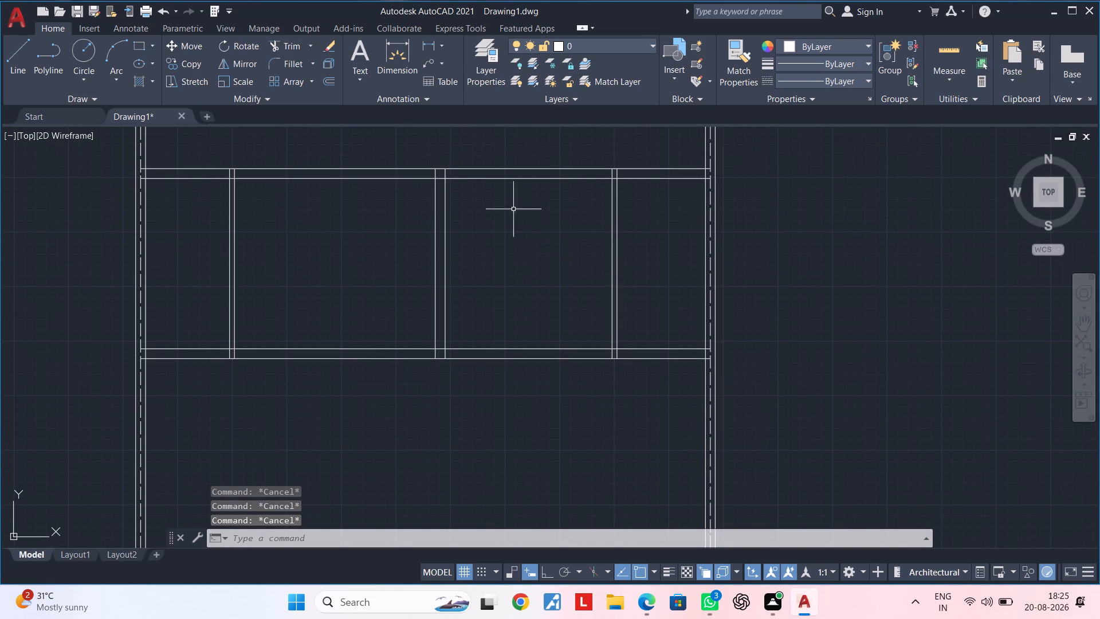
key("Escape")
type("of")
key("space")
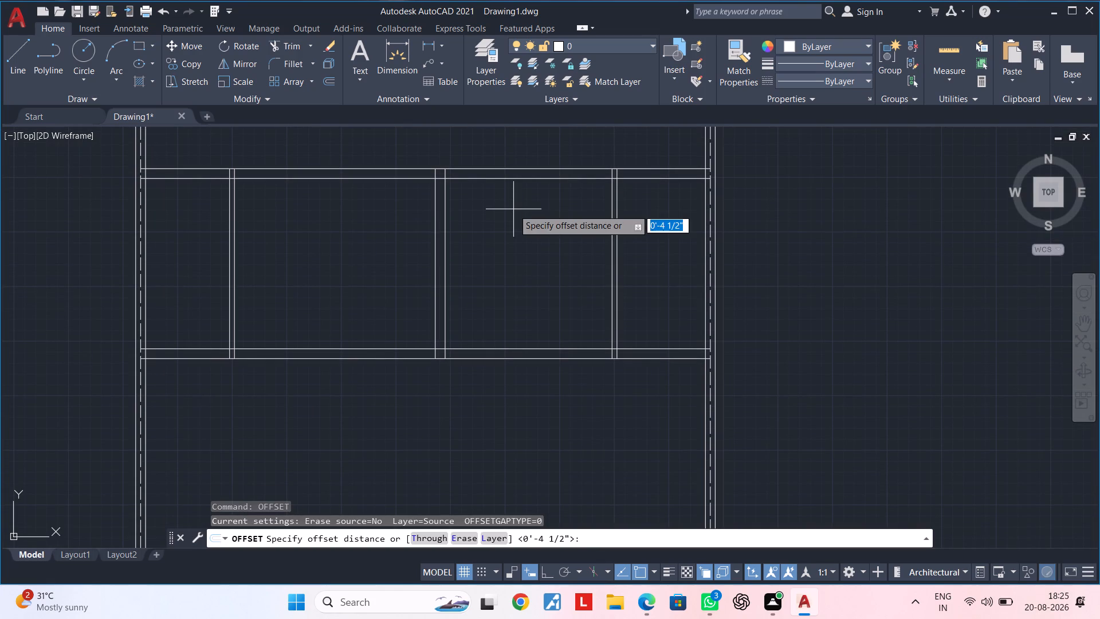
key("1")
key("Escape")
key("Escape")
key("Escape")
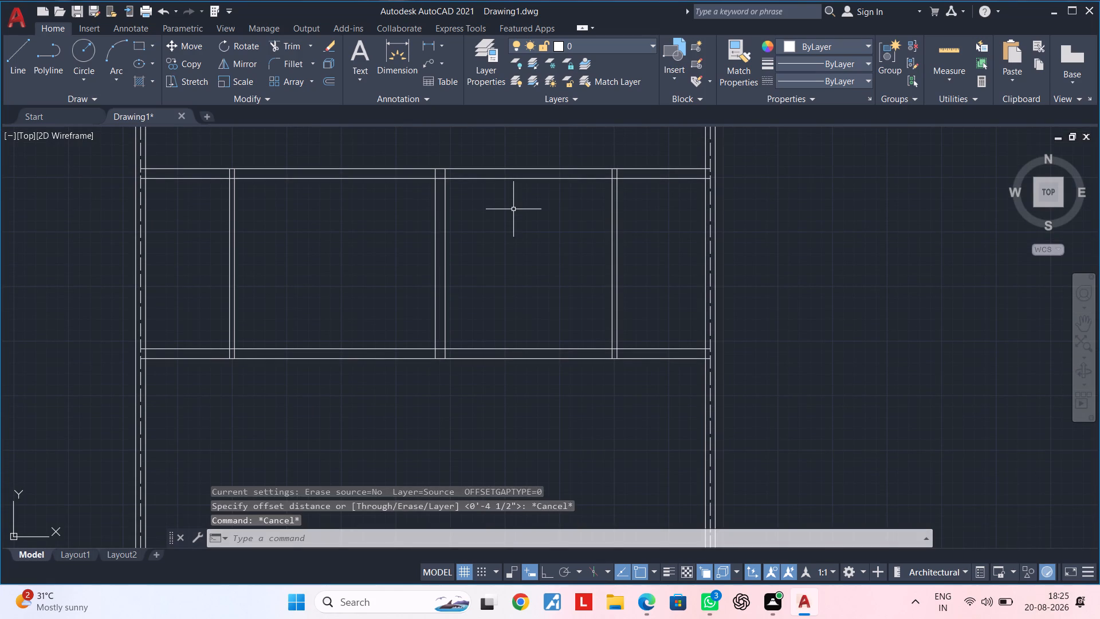
Offset the upper cross wall's lower line 9'1" downward.
type("of 9'1\"")
key("Return")
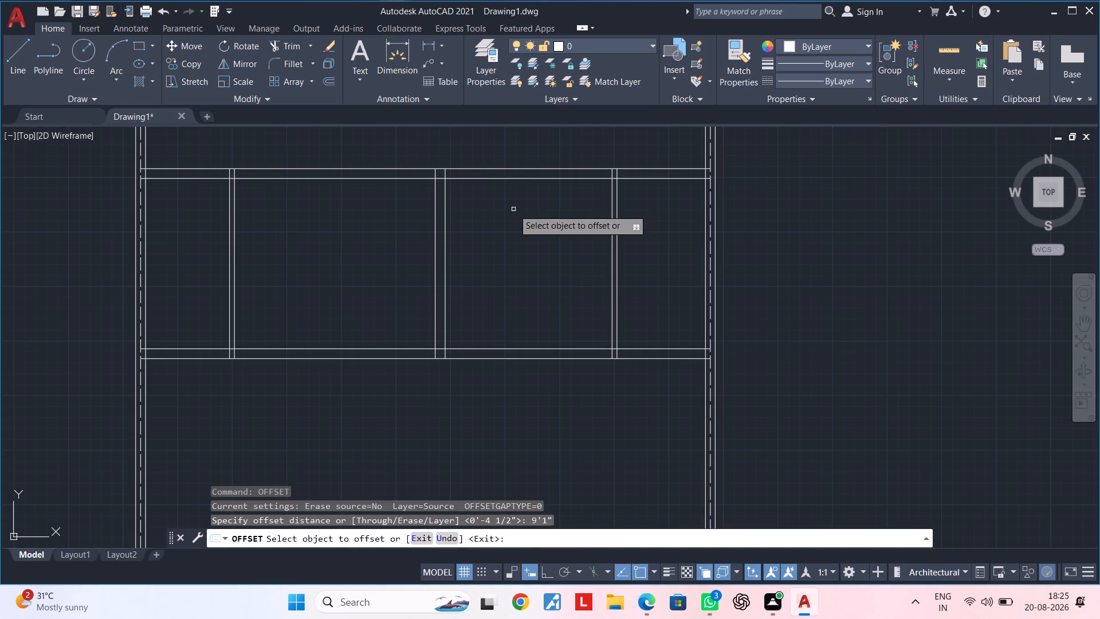
left_click(536, 177)
left_click(536, 269)
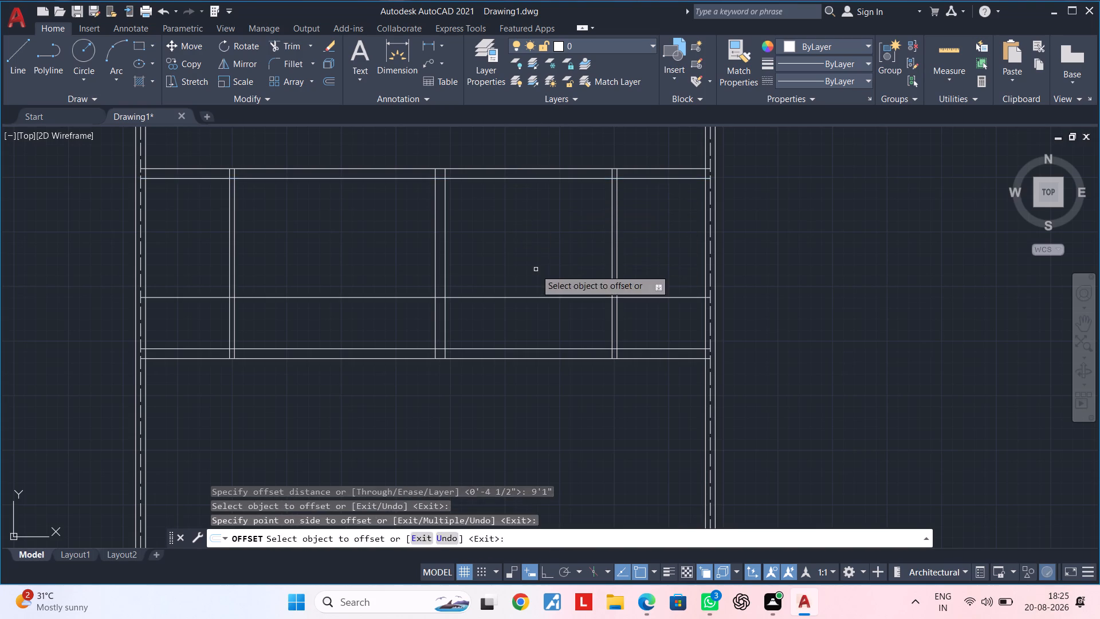
key("Escape")
key("Escape")
key("Escape")
Trim the new horizontal line out of the room left of the 9" wall and the rightmost room, and erase its leftmost piece.
type("tr")
key("space")
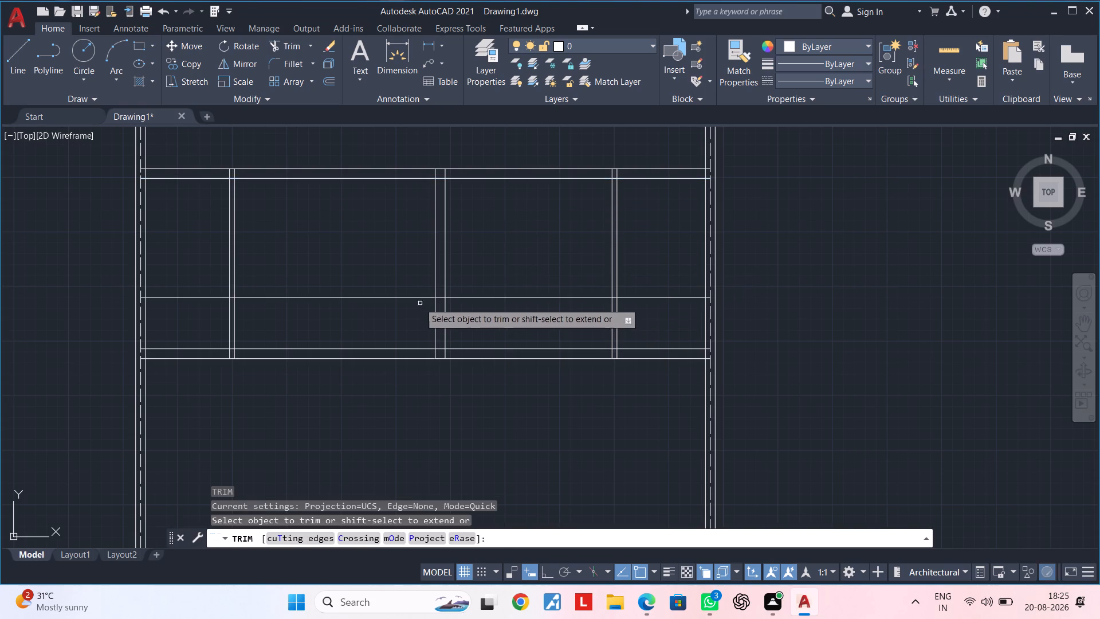
left_click(410, 297)
left_click(665, 296)
key("Escape")
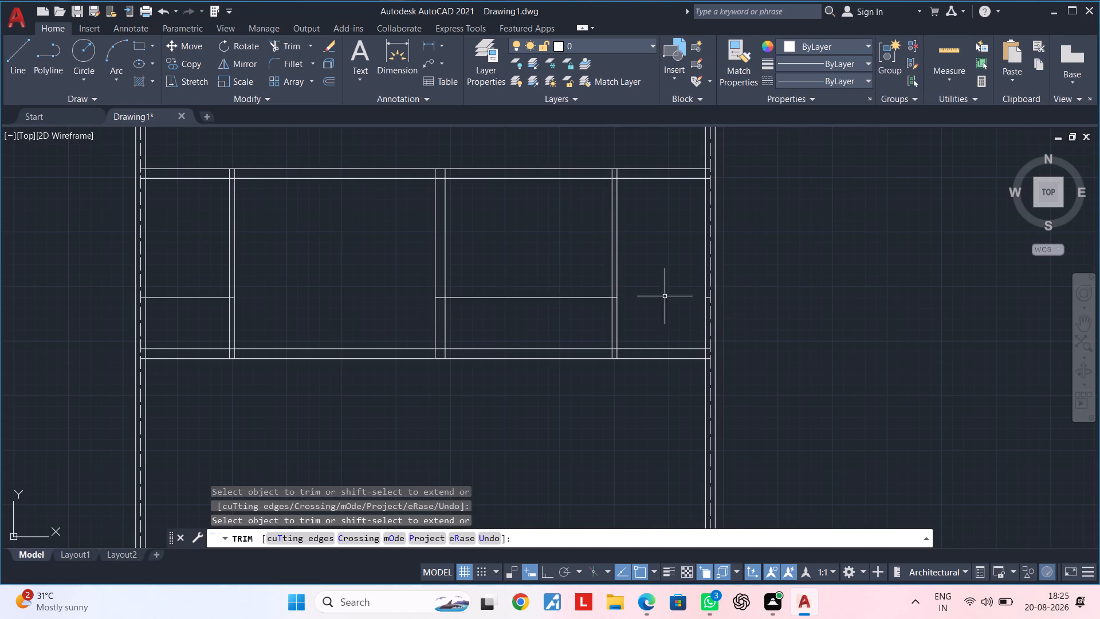
key("Escape")
left_click(206, 299)
key("Delete")
scroll(459, 312, "up", 1)
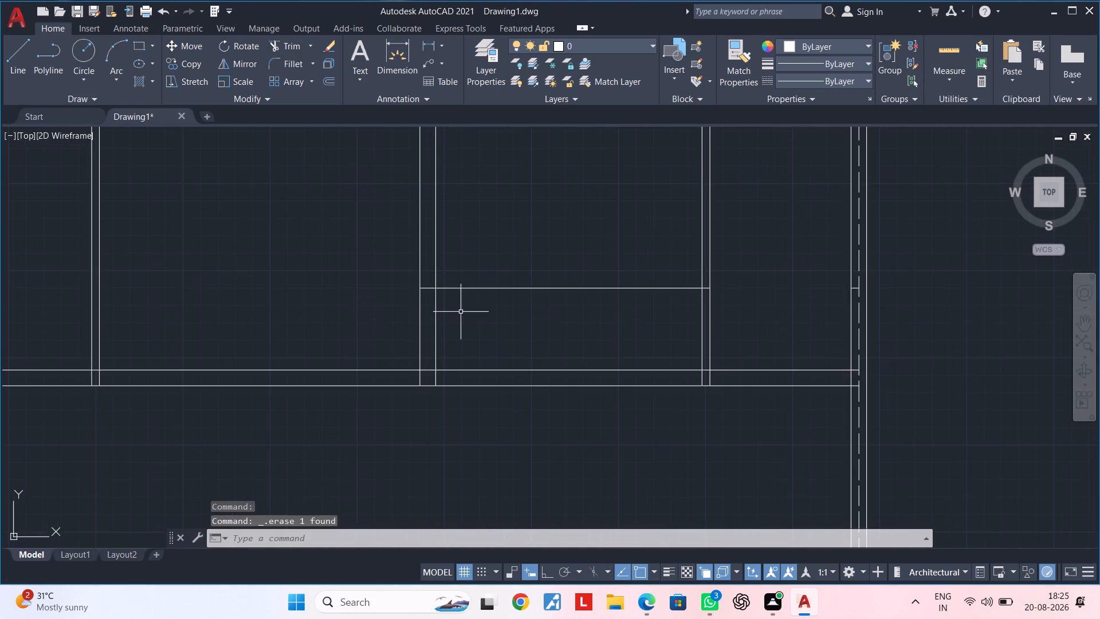
Offset the horizontal line between the 9" wall and the right thin partition 4.5" downward to form a thin wall.
middle_click_drag(518, 303, 461, 336)
key("Escape")
key("Escape")
type("of")
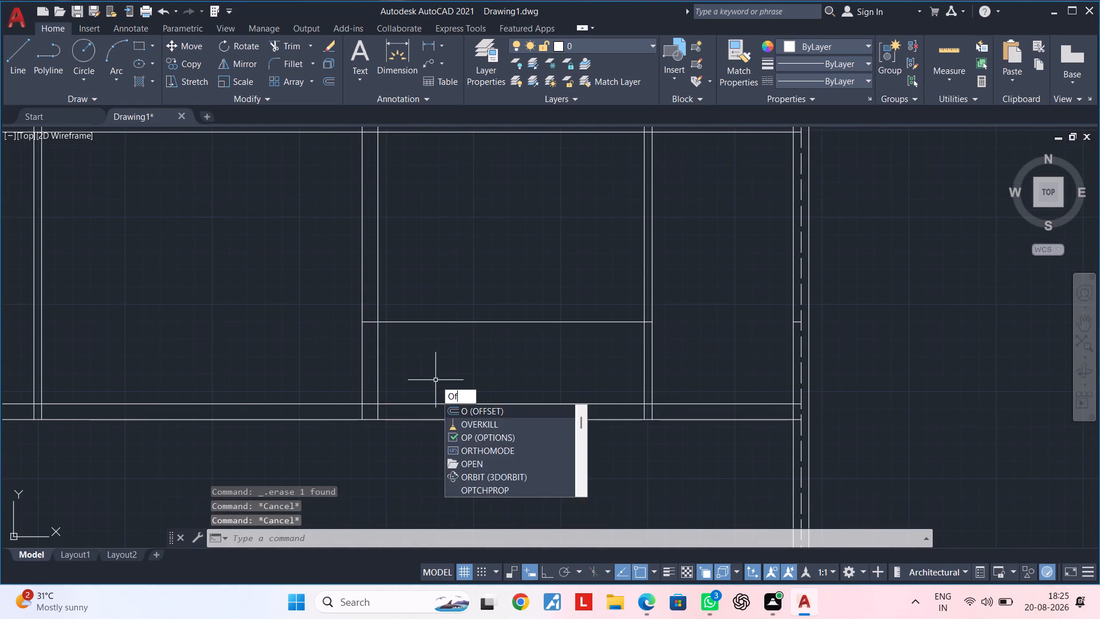
key("space")
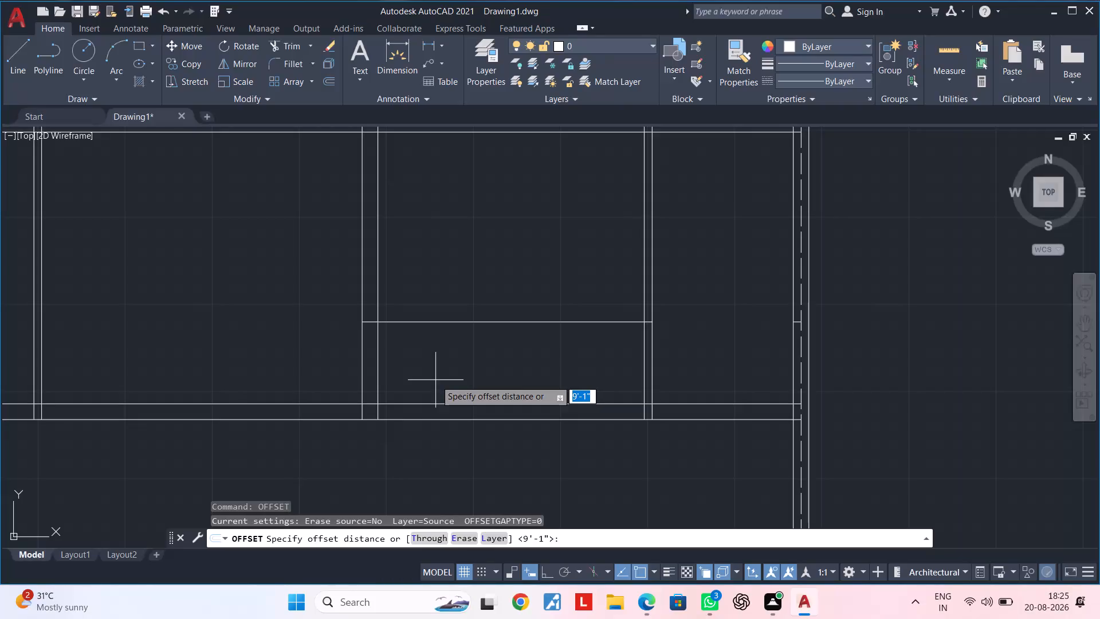
type("4.5\"")
key("Return")
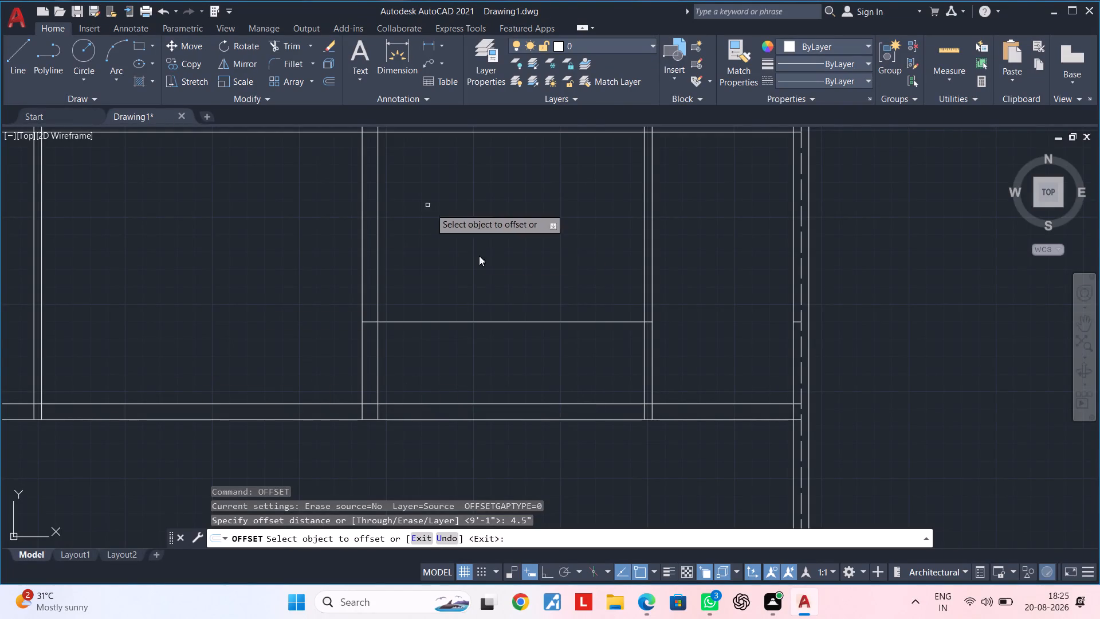
left_click(488, 321)
left_click(493, 359)
key("Escape")
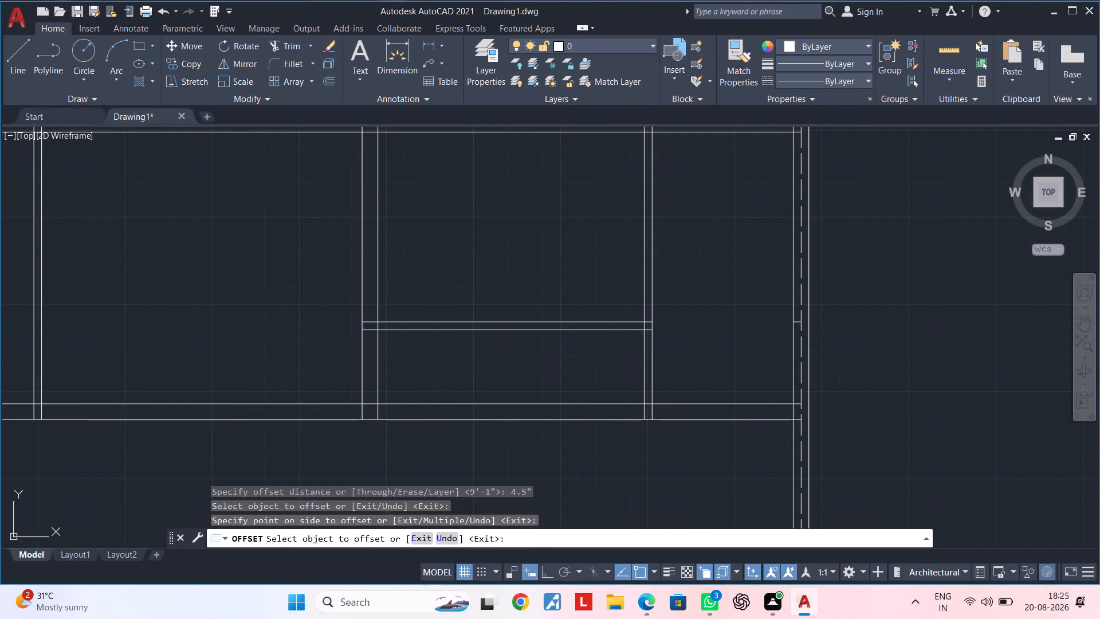
key("Escape")
Trim both lines of the lower cross wall out of the span between the 9" wall and the right thin partition.
middle_click_drag(457, 343, 425, 326)
key("Escape")
key("Escape")
key("Escape")
key("Escape")
type("tr")
key("space")
left_click(376, 374)
left_click_drag(375, 391, 372, 409)
left_click(372, 414)
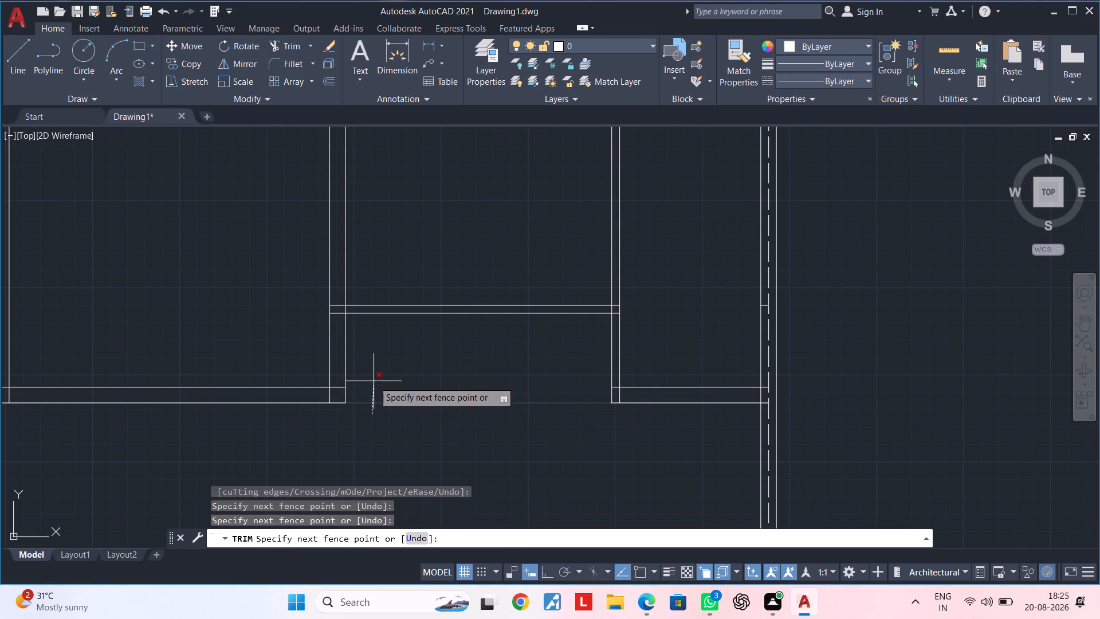
left_click(374, 381)
Trim both lines of the right thin partition between the new 4.5" wall and the lower cross wall.
middle_click_drag(459, 372, 392, 350)
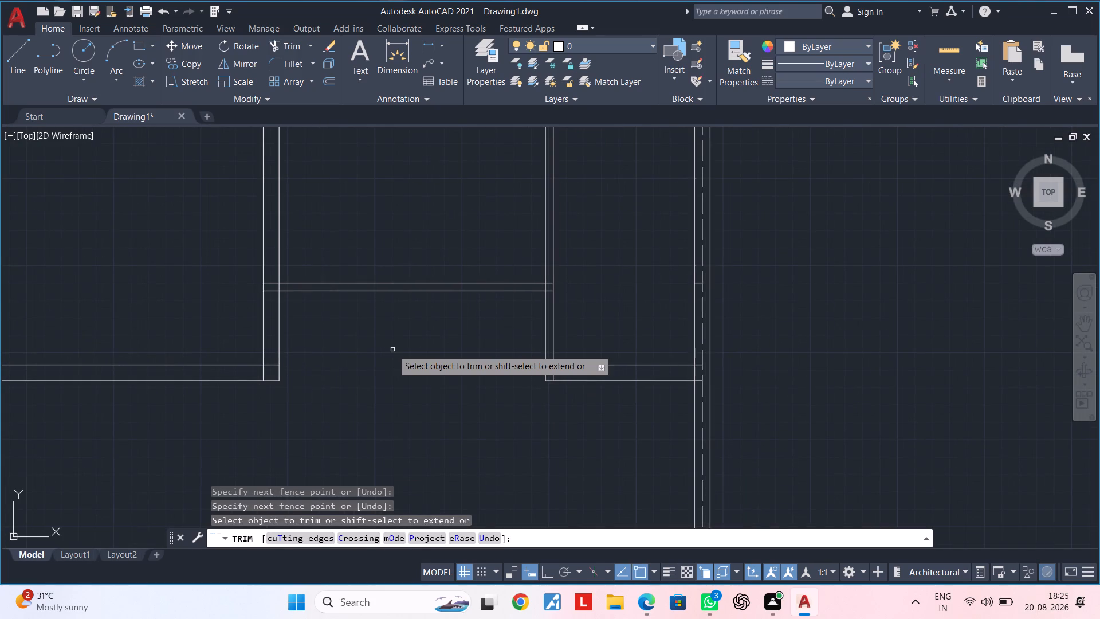
middle_click_drag(469, 347, 418, 352)
left_click_drag(429, 346, 441, 345)
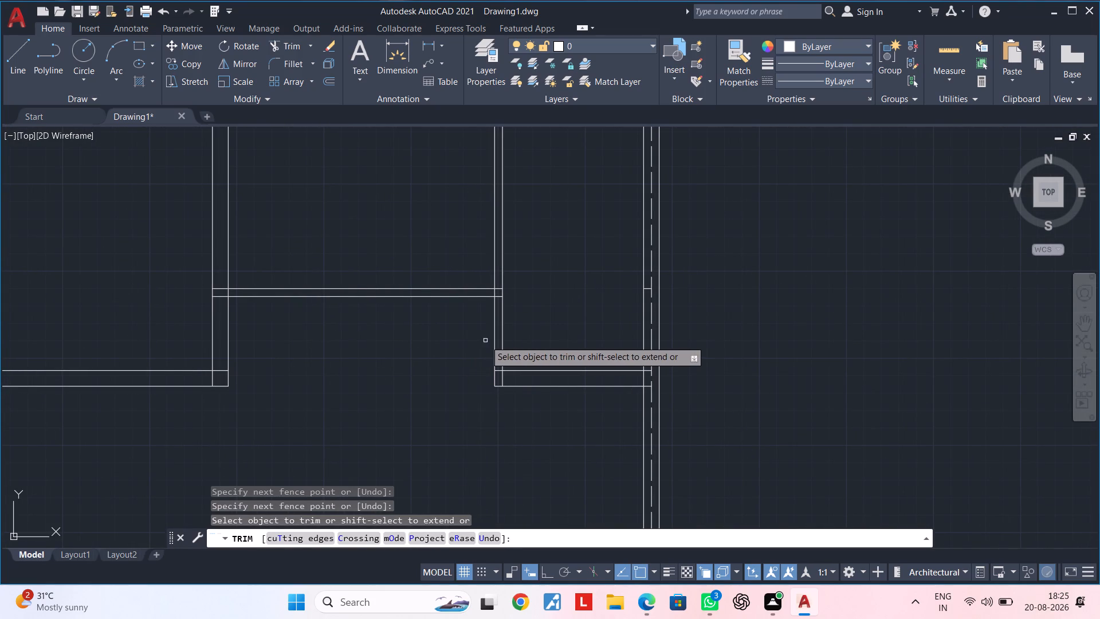
left_click(525, 335)
left_click(439, 338)
key("grave")
key("grave")
scroll(456, 343, "down", 1)
middle_click_drag(455, 346, 549, 297)
key("grave")
key("grave")
middle_click_drag(524, 305, 532, 301)
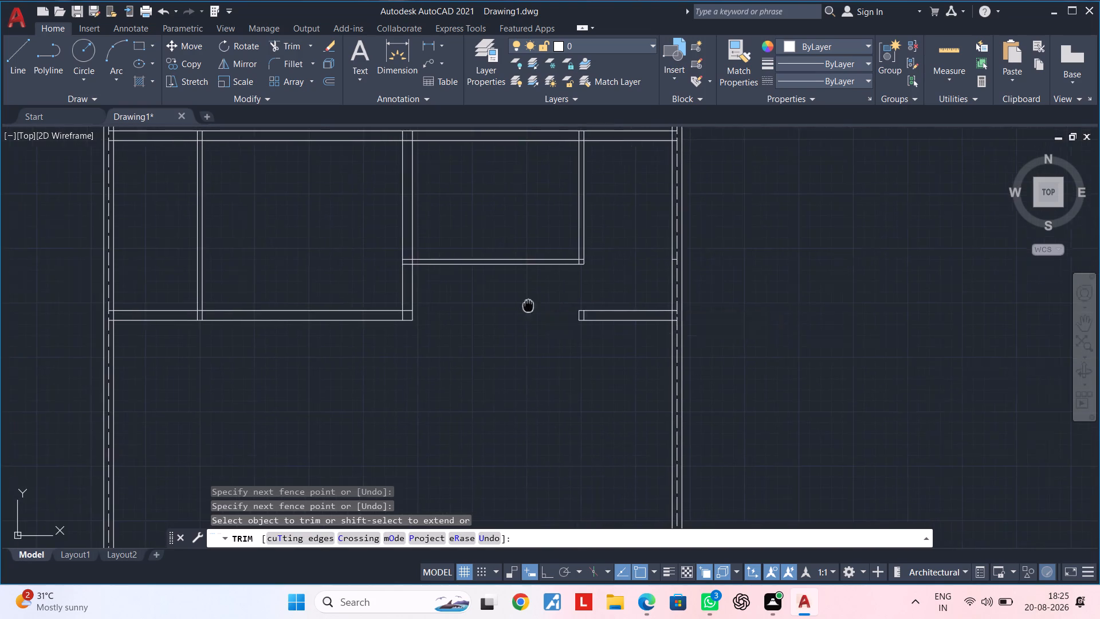
middle_click_drag(532, 301, 613, 276)
key("grave")
key("grave")
key("Escape")
key("Escape")
middle_click_drag(547, 312, 595, 308)
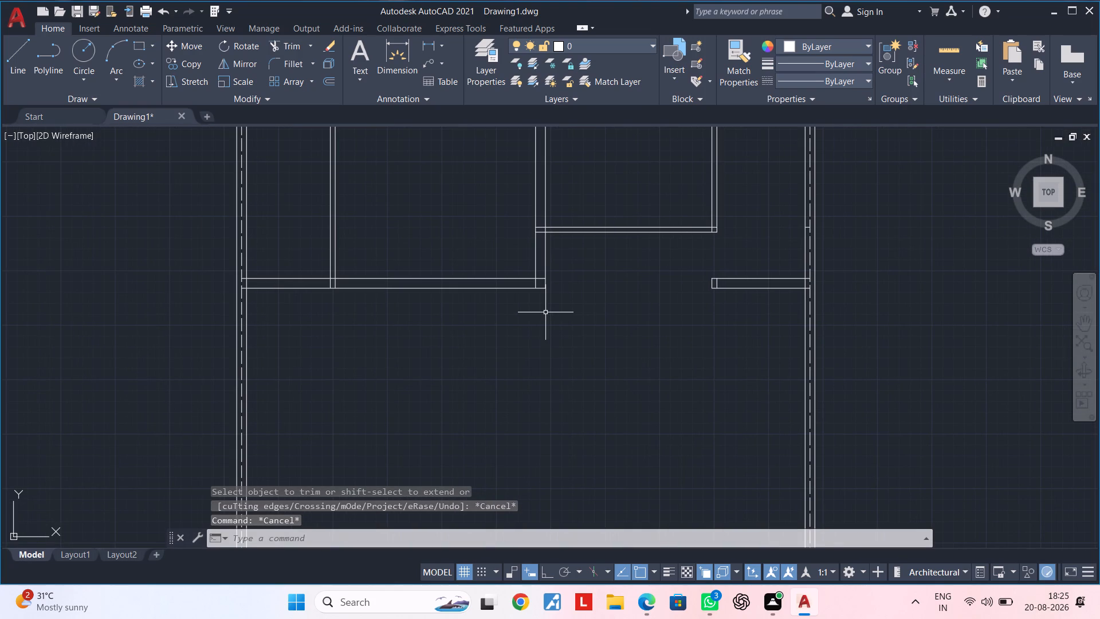
key("Escape")
key("Escape")
key("Escape")
key("Escape")
key("Escape")
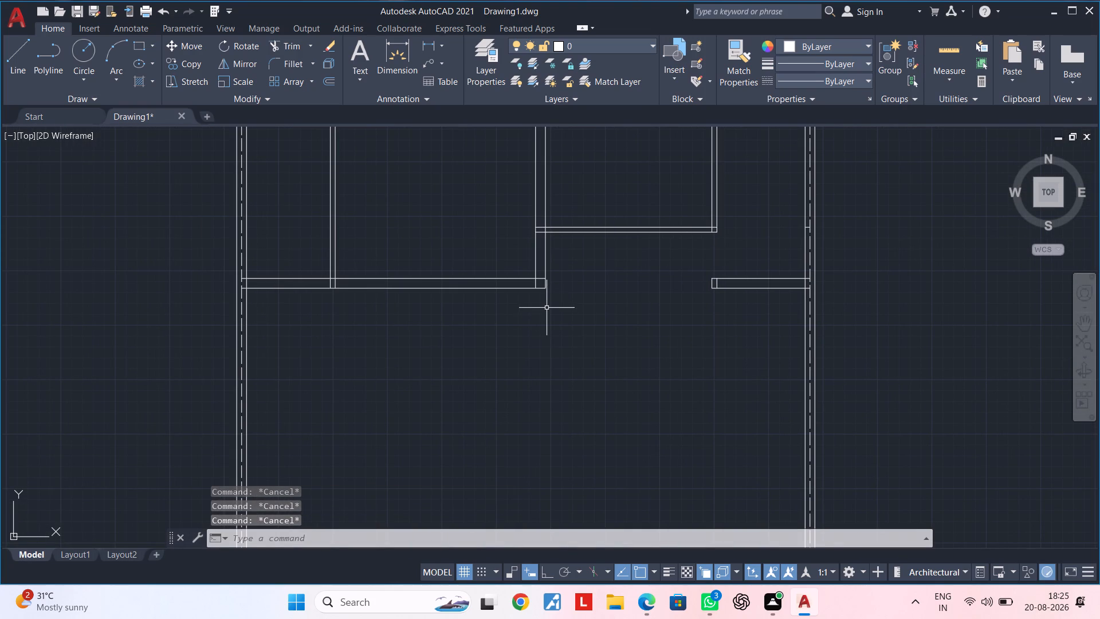
key("Escape")
key("Escape")
Offset the lower line of the left part of the lower cross wall 14'6" downward.
middle_click_drag(409, 213, 391, 227)
scroll(400, 249, "down", 1)
middle_click_drag(404, 258, 412, 199)
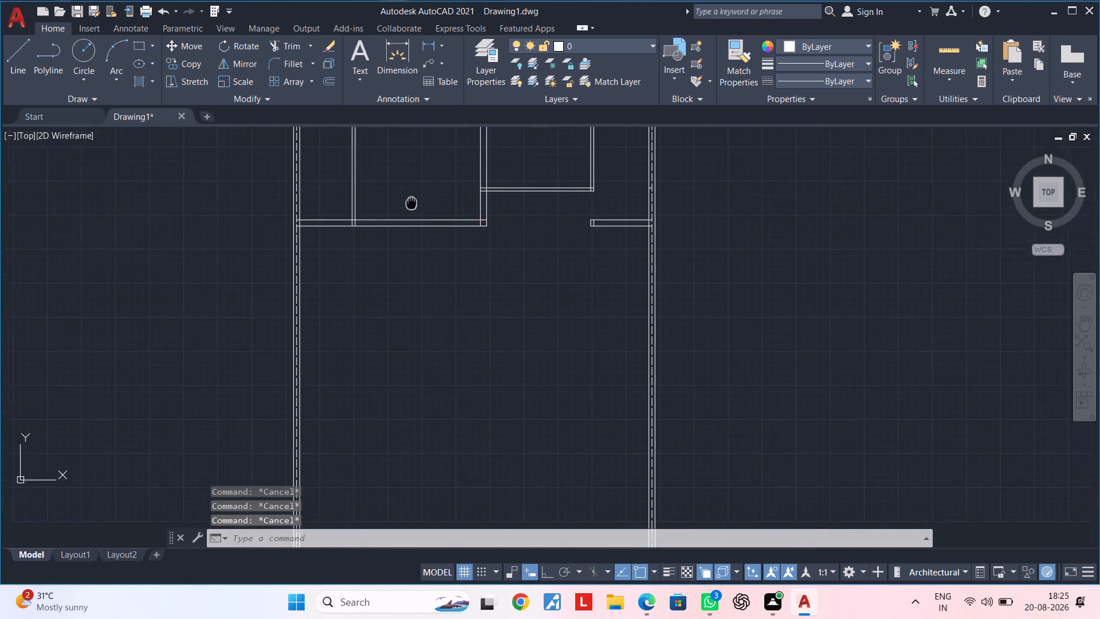
middle_click_drag(412, 199, 415, 193)
middle_click_drag(421, 224, 404, 225)
key("Escape")
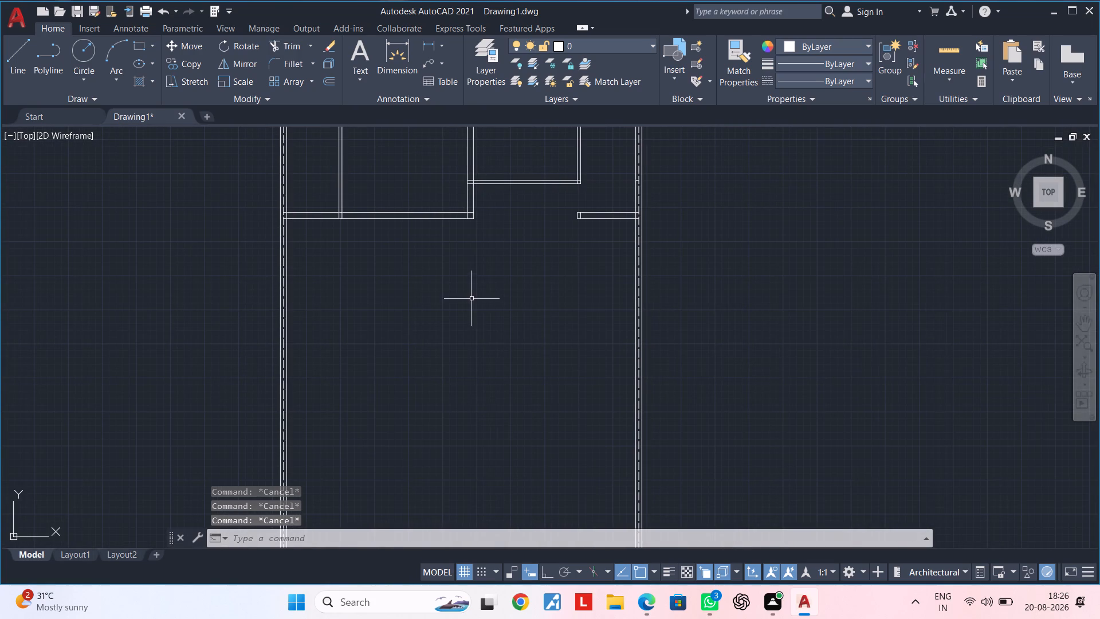
middle_click_drag(468, 297, 487, 272)
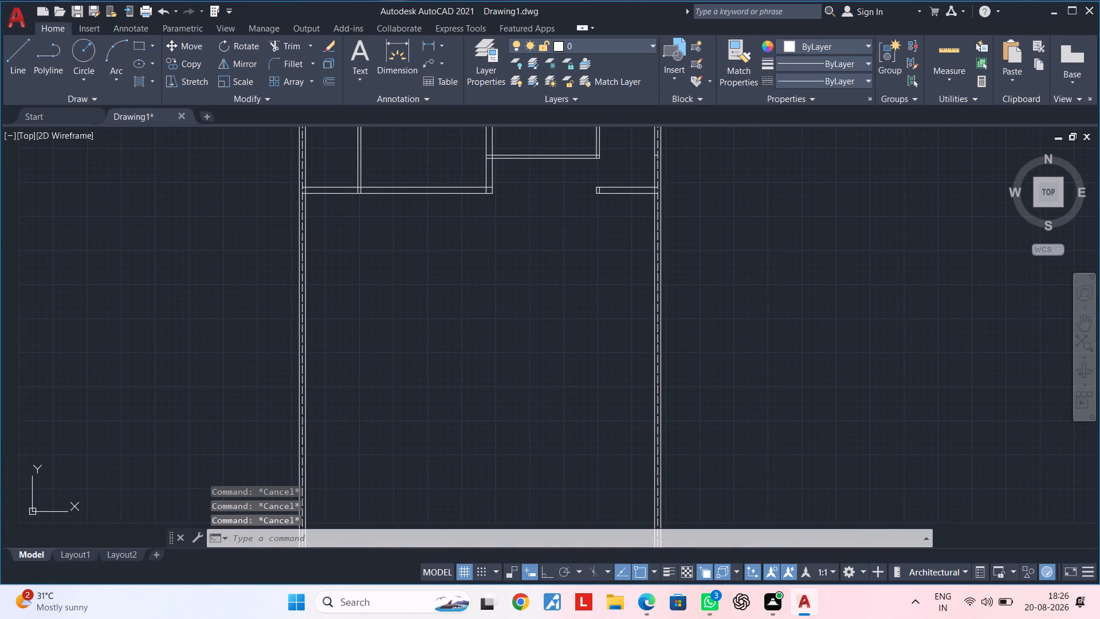
key("Escape")
key("Escape")
key("Escape")
key("Escape")
key("Escape")
key("Escape")
key("Escape")
type("of")
key("space")
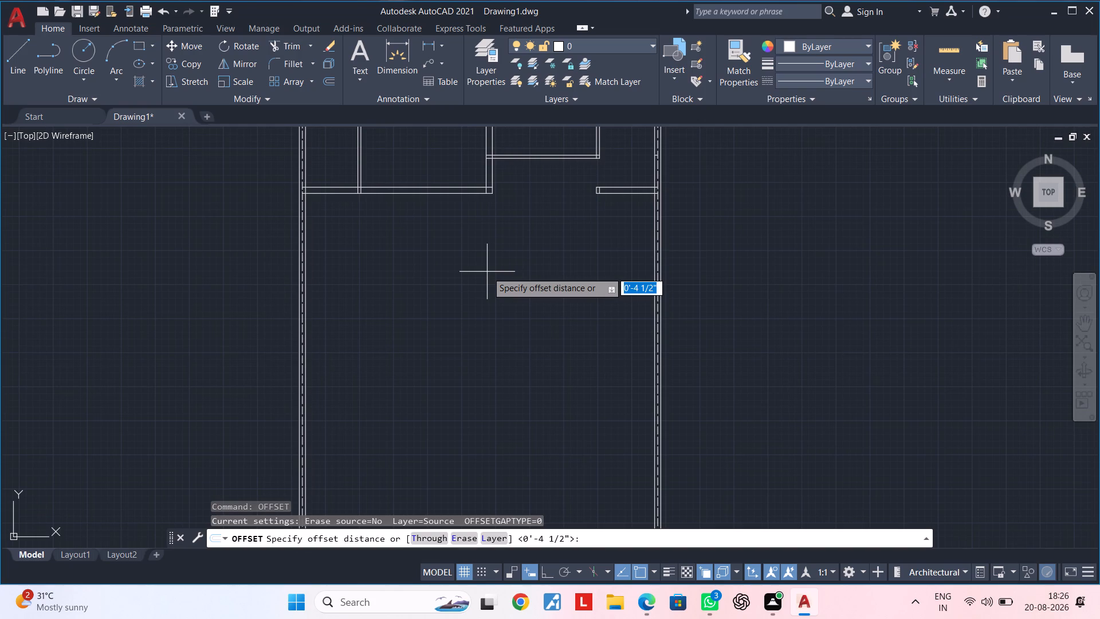
type("14'6\"")
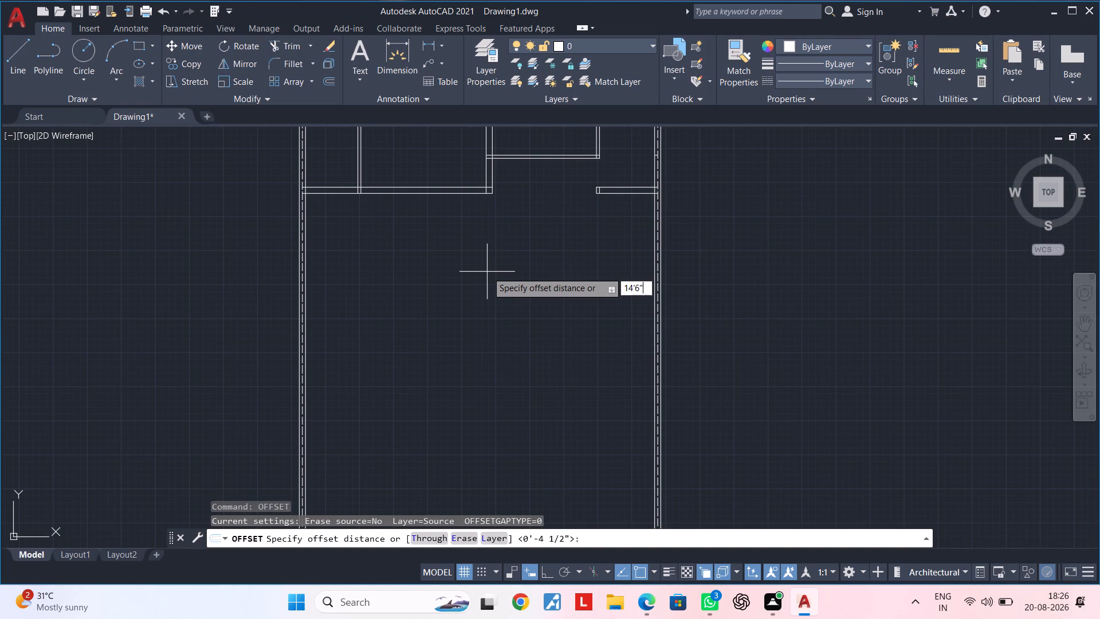
key("Return")
left_click(466, 194)
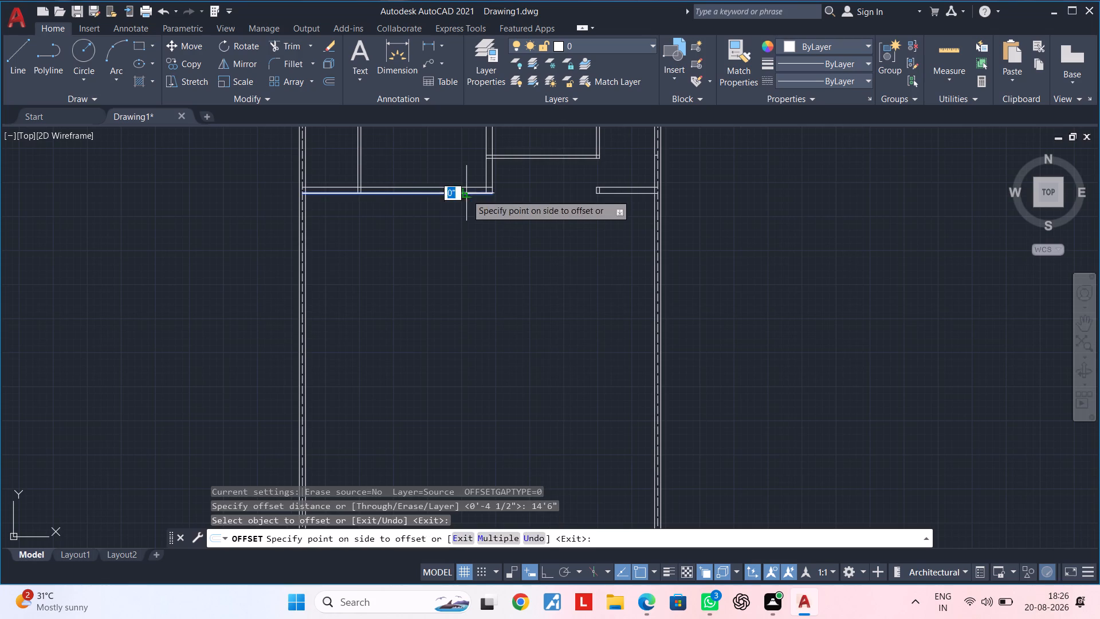
left_click(460, 374)
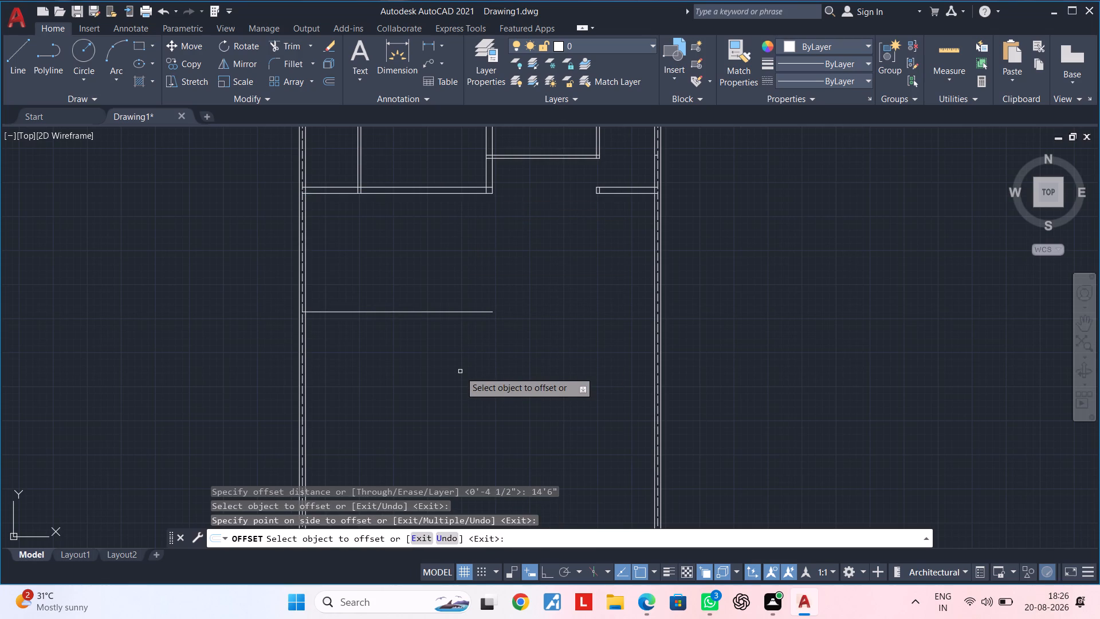
key("space")
Offset the new horizontal line 9" downward to form another cross wall.
key("space")
type("9\"")
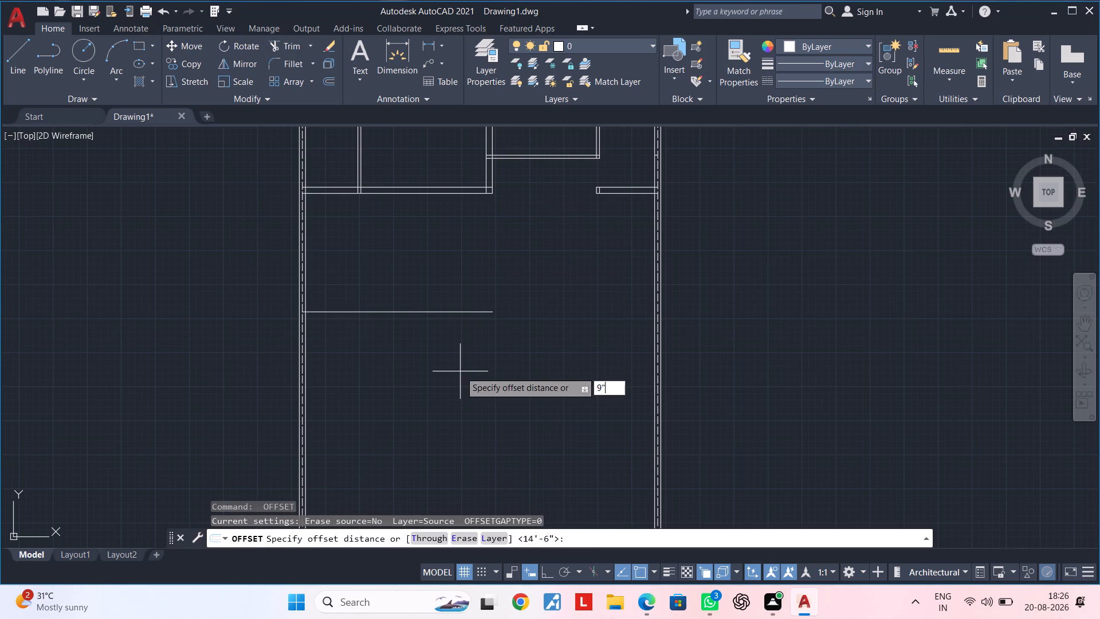
key("Return")
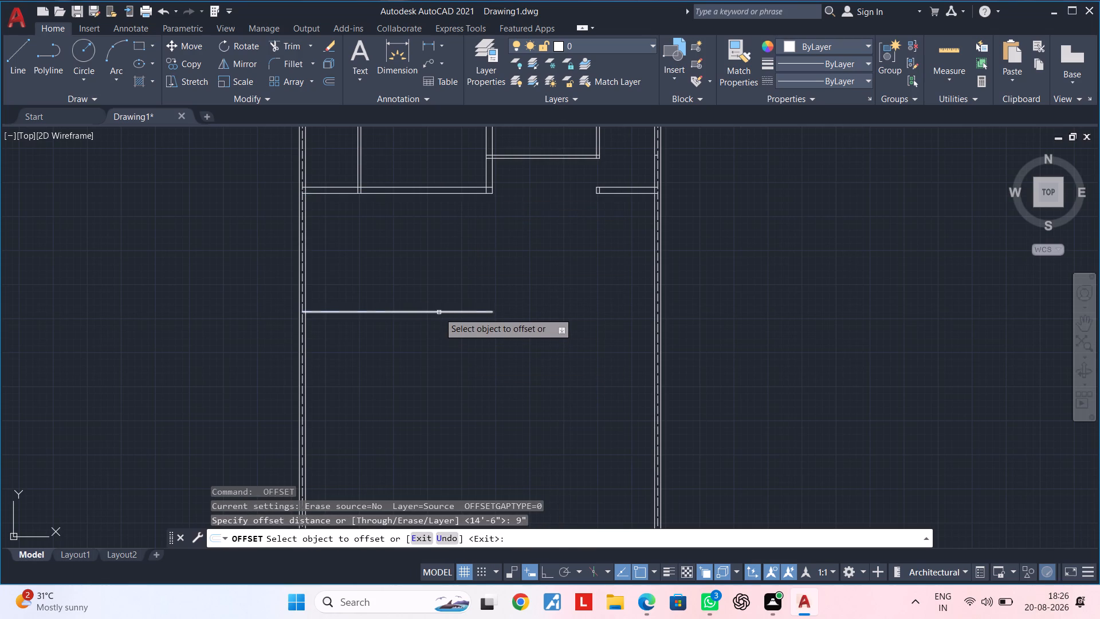
left_click(439, 312)
left_click(443, 360)
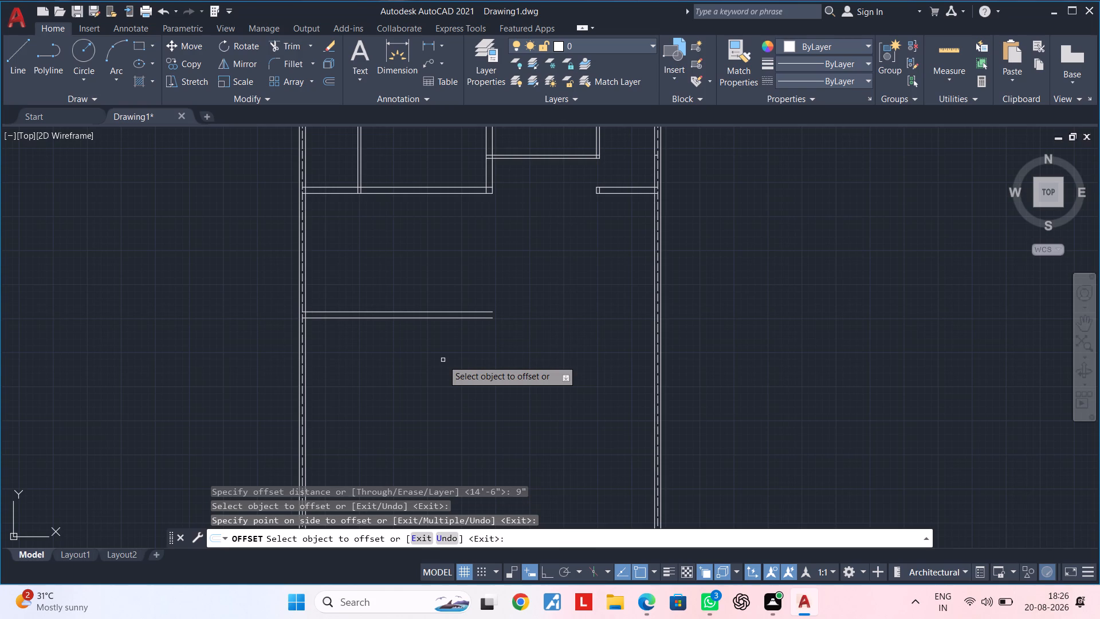
key("Escape")
key("Escape")
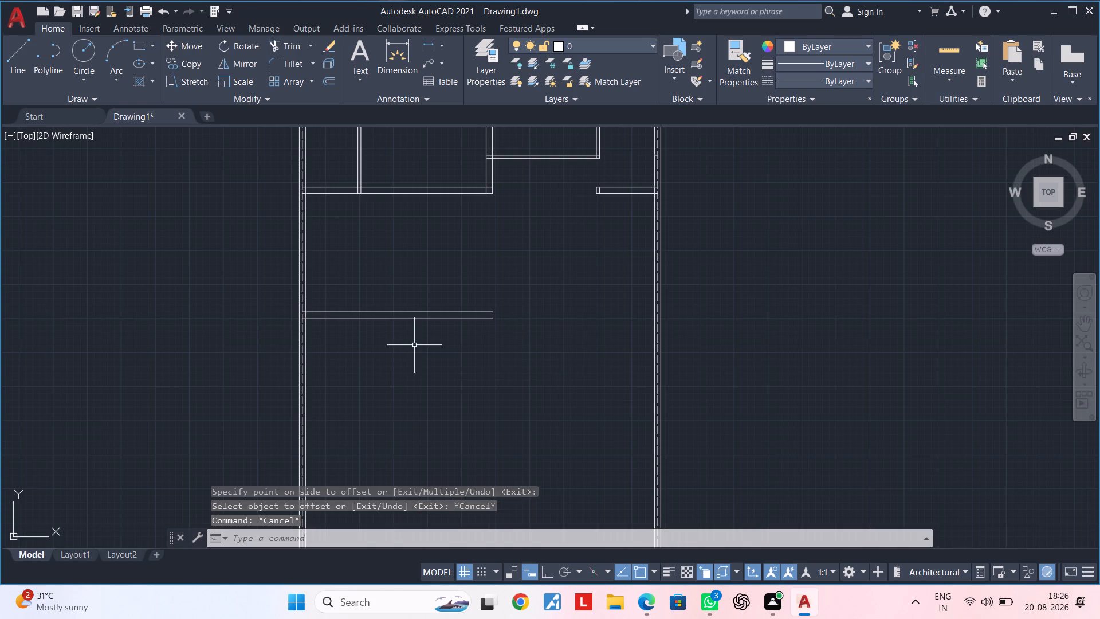
Extend both lines of the new 9" cross wall to the right outer wall.
key("Escape")
type("ex")
key("space")
left_click_drag(445, 297, 444, 337)
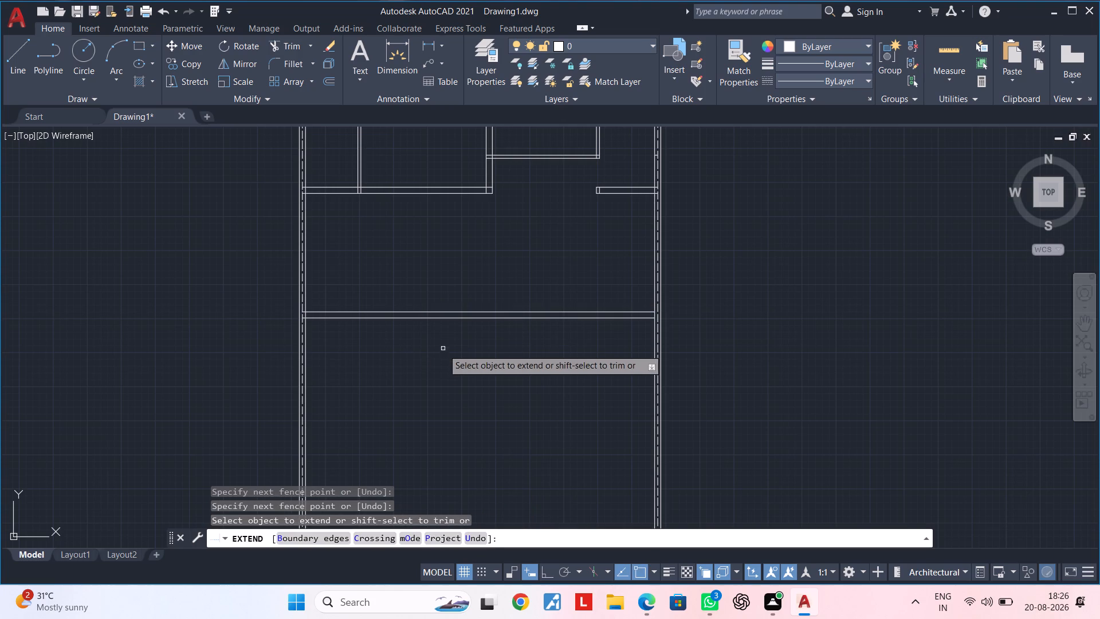
key("Escape")
key("Escape")
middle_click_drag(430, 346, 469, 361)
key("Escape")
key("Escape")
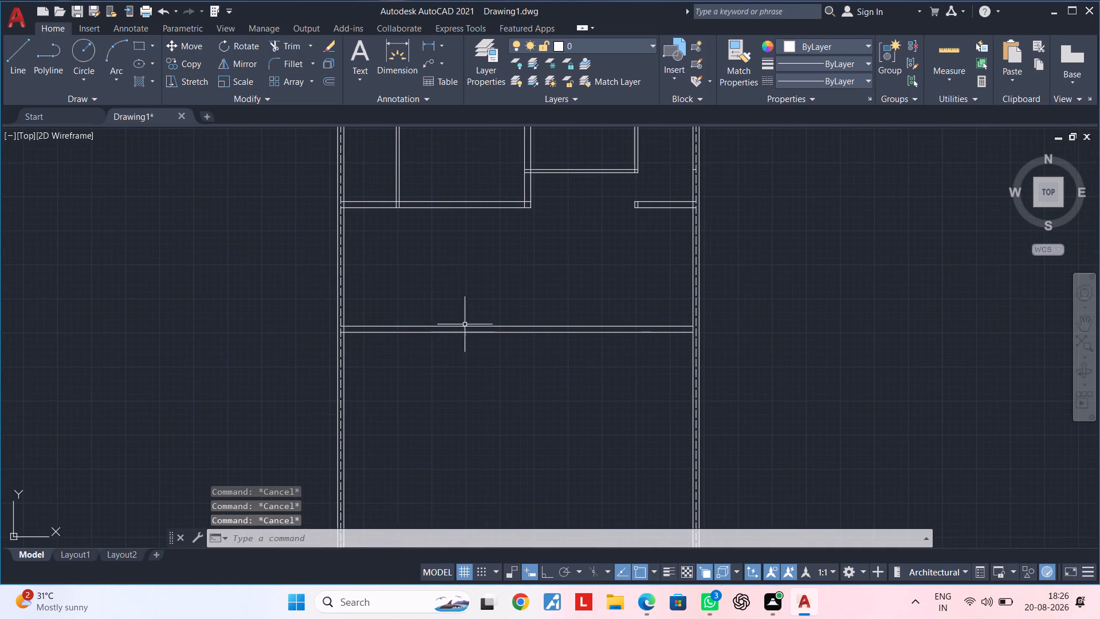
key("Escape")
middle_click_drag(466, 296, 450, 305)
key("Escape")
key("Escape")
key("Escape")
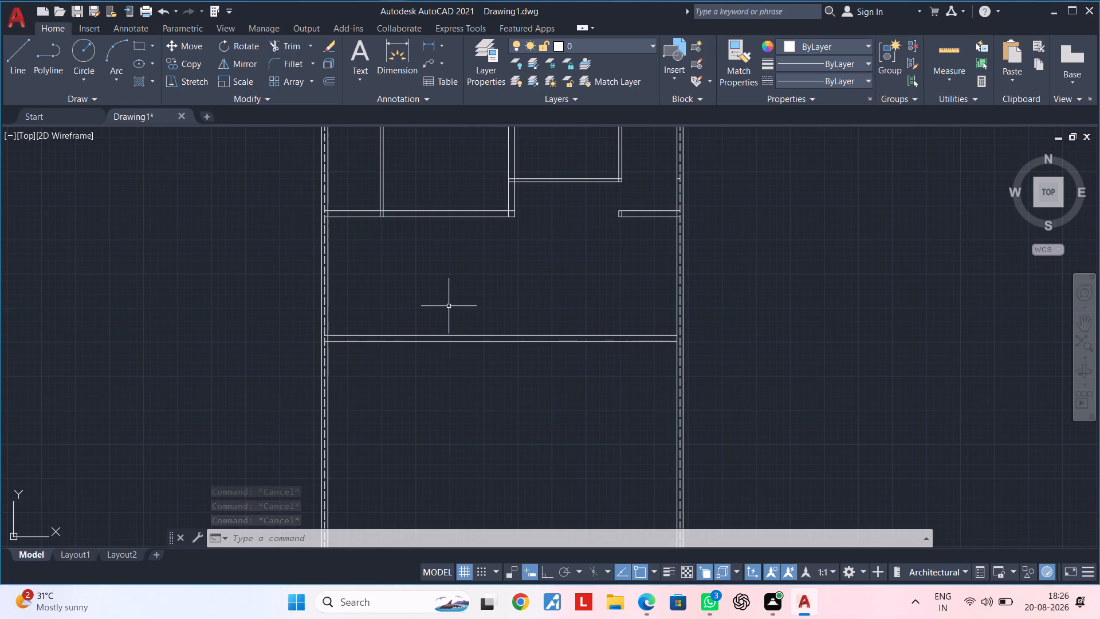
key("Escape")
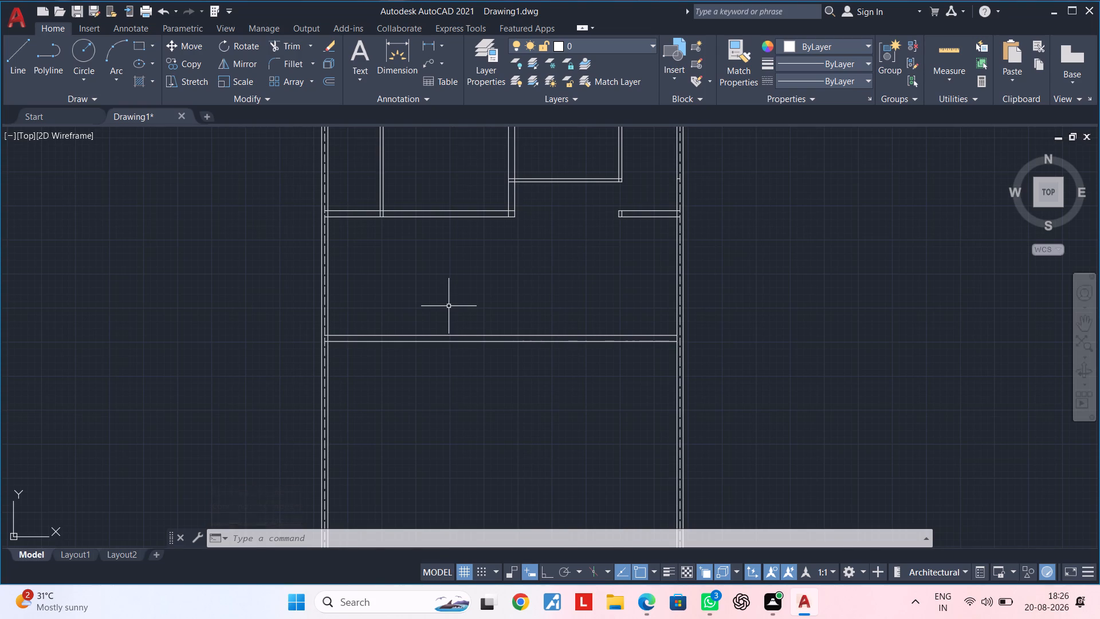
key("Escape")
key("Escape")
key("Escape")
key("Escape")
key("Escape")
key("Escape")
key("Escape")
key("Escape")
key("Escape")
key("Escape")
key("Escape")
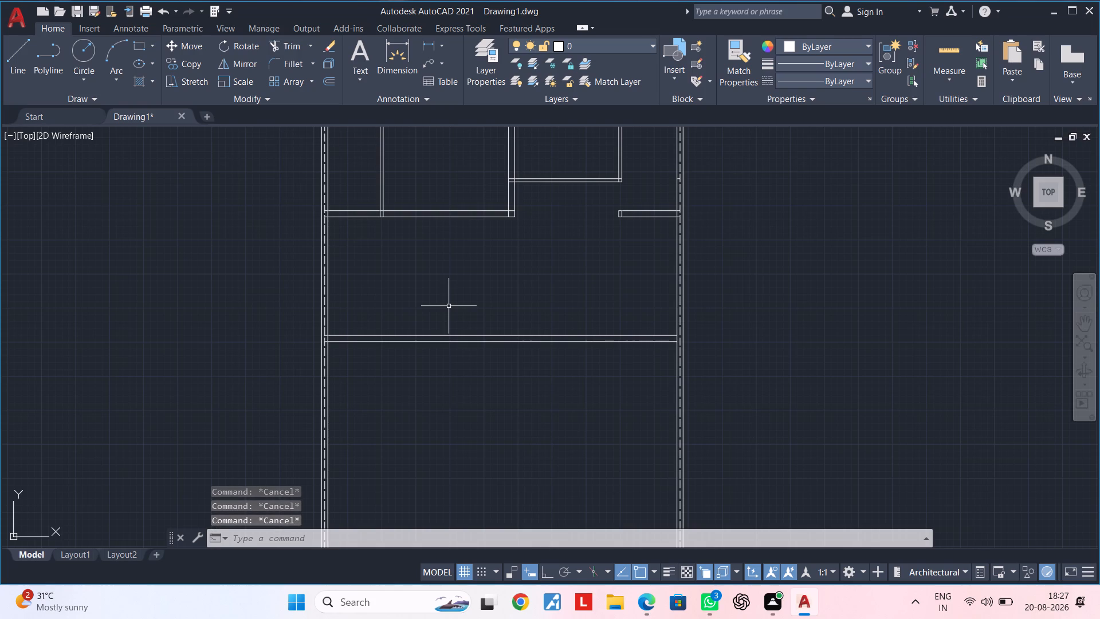
Offset the upper line of the full-width upper cross wall 49' downward.
type("of 46")
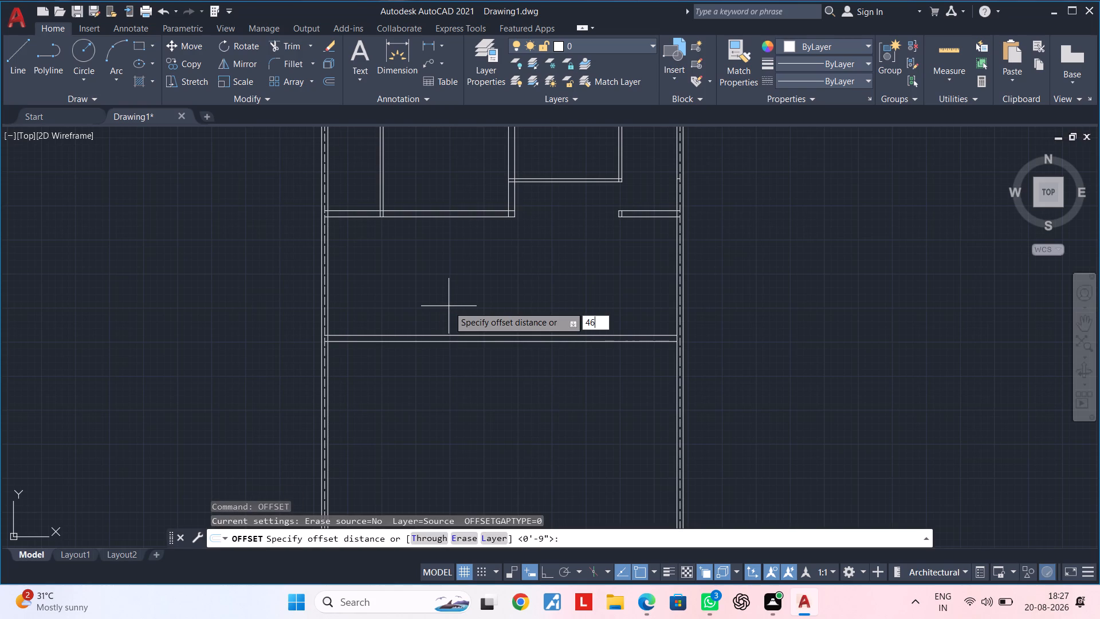
key("BackSpace")
key("4")
key("BackSpace")
type("9'")
key("space")
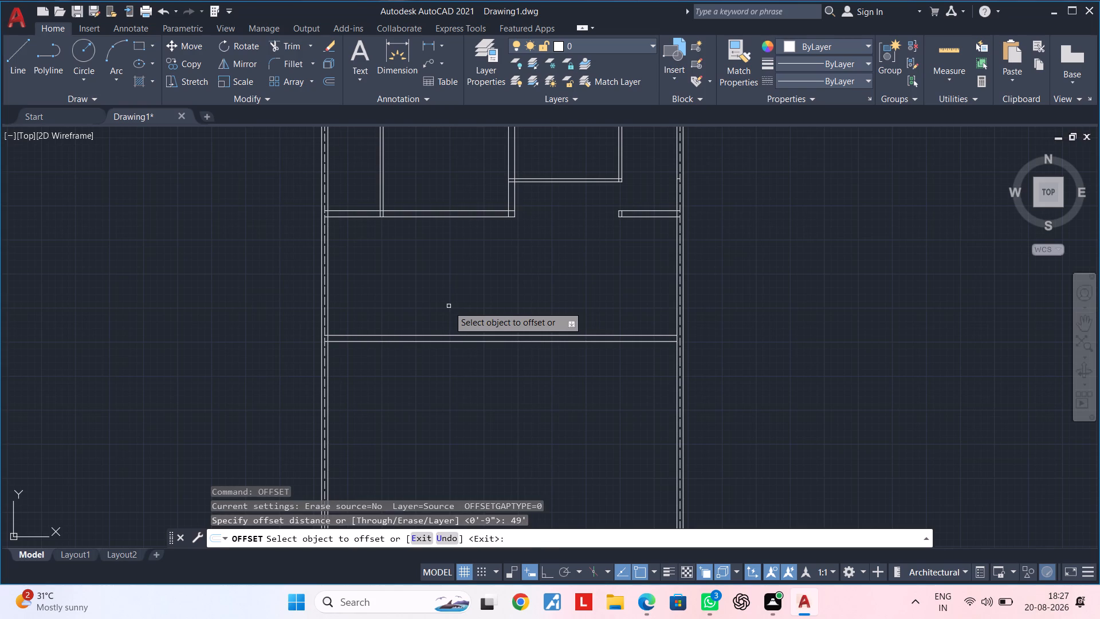
scroll(565, 312, "down", 1)
middle_click_drag(560, 318, 545, 350)
scroll(609, 209, "up", 1)
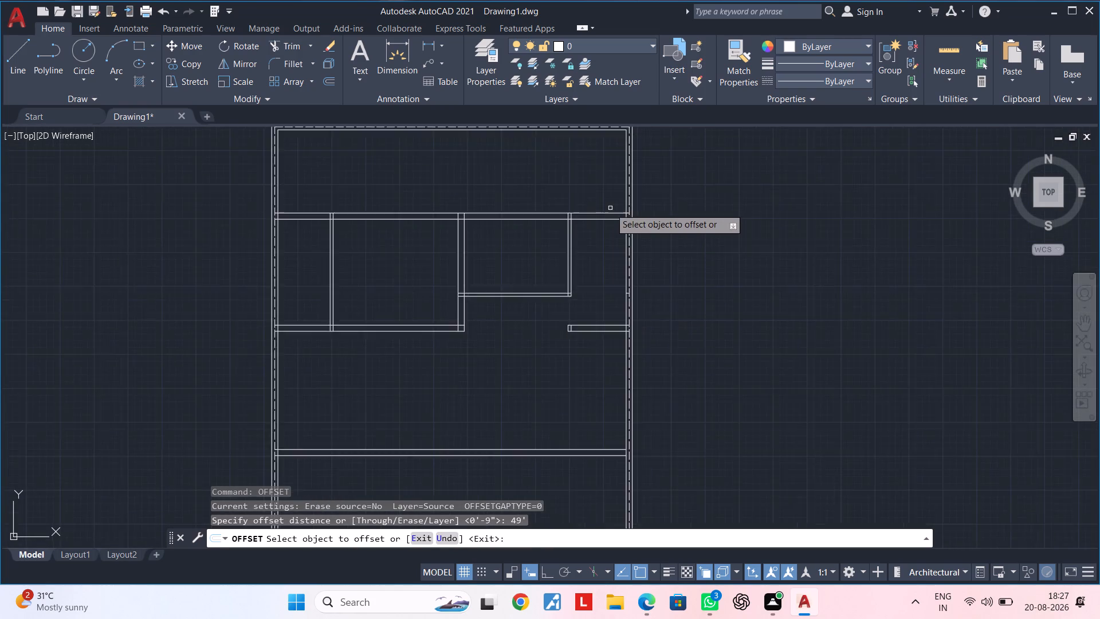
scroll(610, 207, "up", 1)
left_click(610, 217)
scroll(611, 373, "down", 2)
middle_click_drag(611, 373, 604, 315)
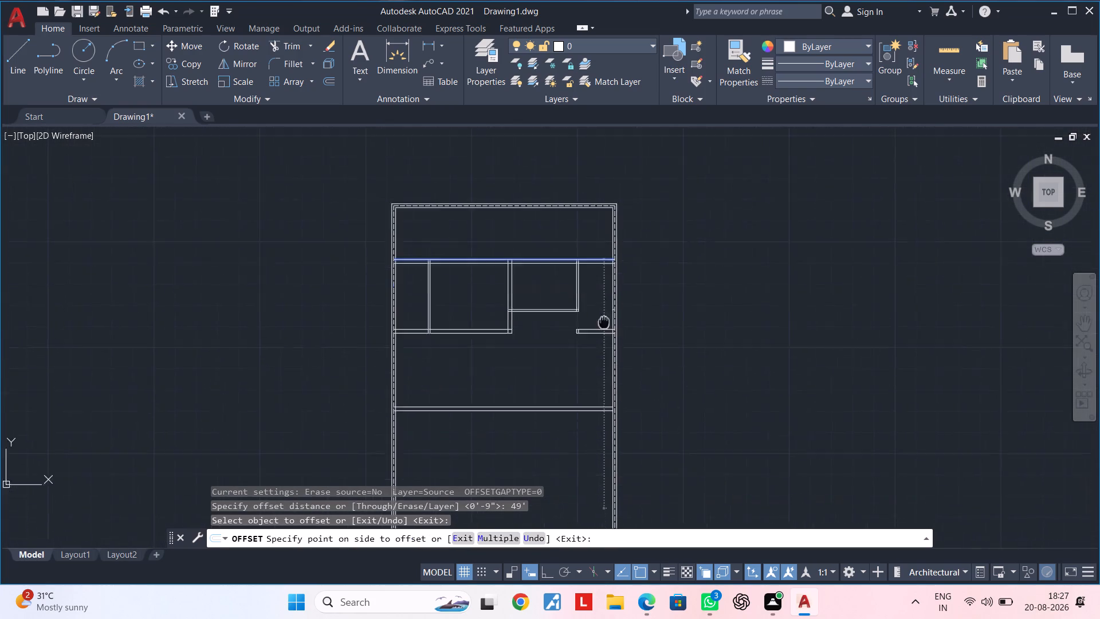
middle_click_drag(604, 315, 606, 238)
left_click(576, 428)
scroll(577, 426, "up", 2)
middle_click_drag(582, 402, 587, 380)
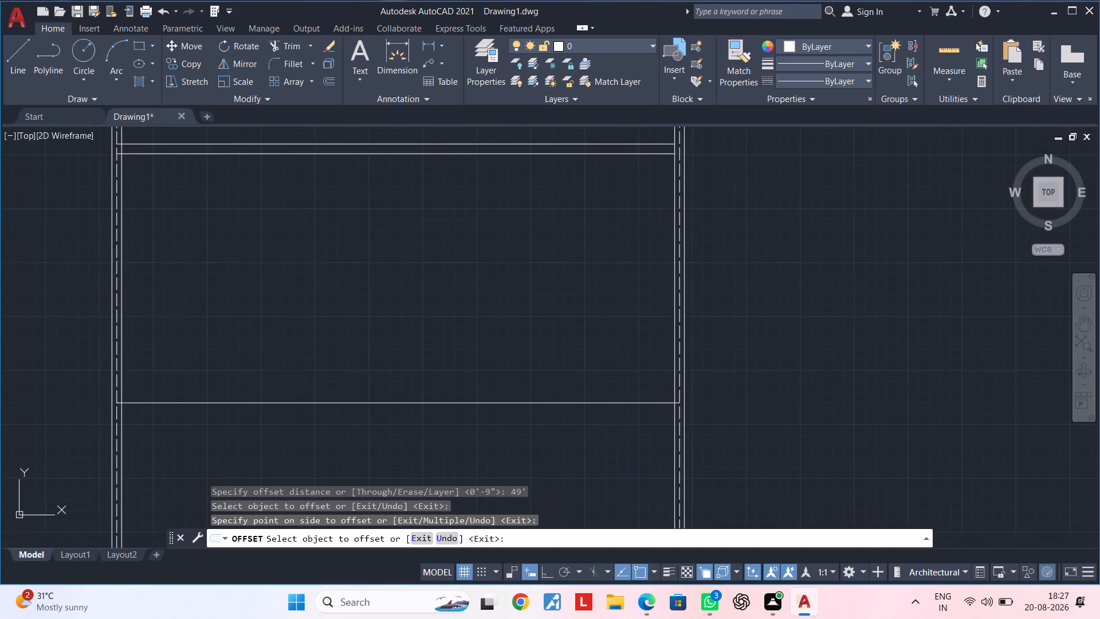
middle_click_drag(589, 339, 548, 365)
key("Escape")
key("Escape")
key("Escape")
key("Escape")
key("Escape")
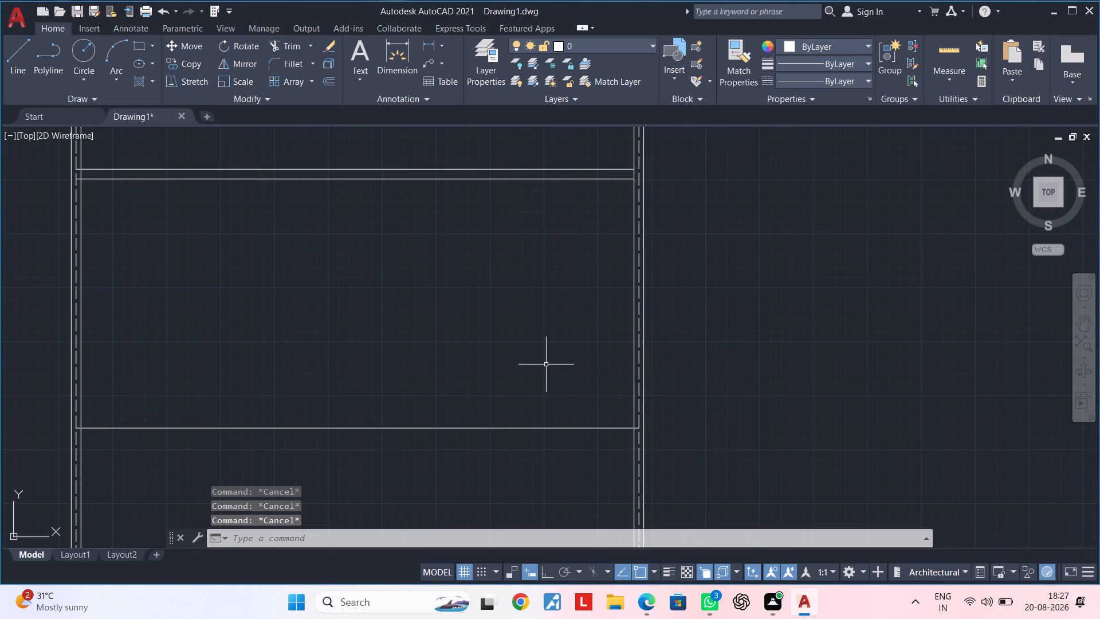
key("Escape")
key("Escape")
key("Escape")
key("Escape")
key("Escape")
key("Escape")
key("Escape")
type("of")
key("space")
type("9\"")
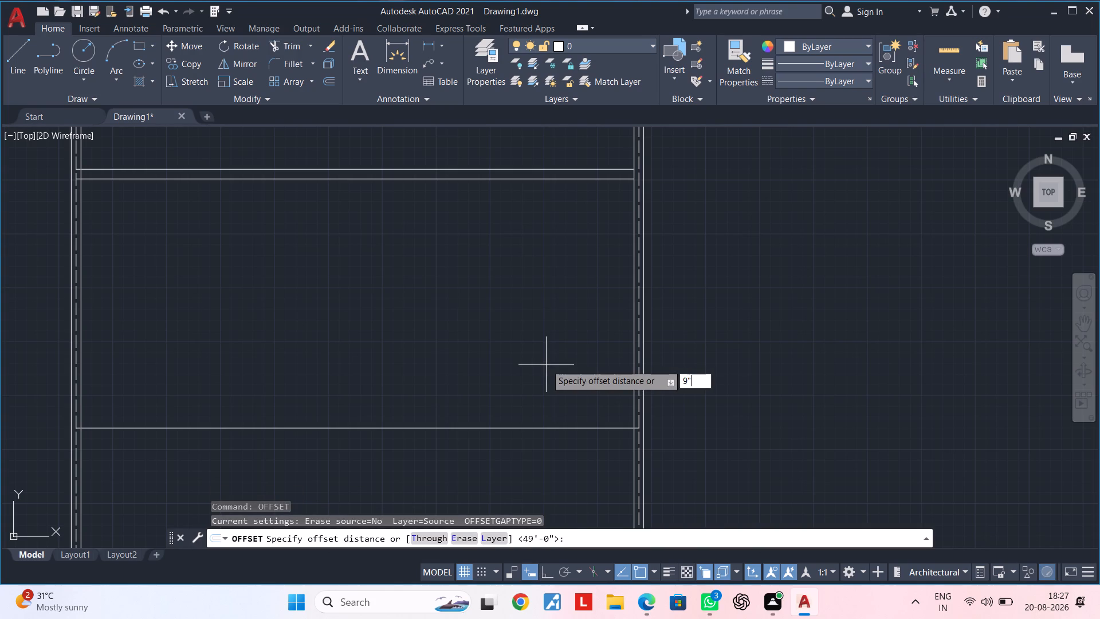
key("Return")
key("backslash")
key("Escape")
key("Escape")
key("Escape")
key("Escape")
Offset the new lowest horizontal line 9" upward to form another cross wall.
type("of 9\"")
key("Return")
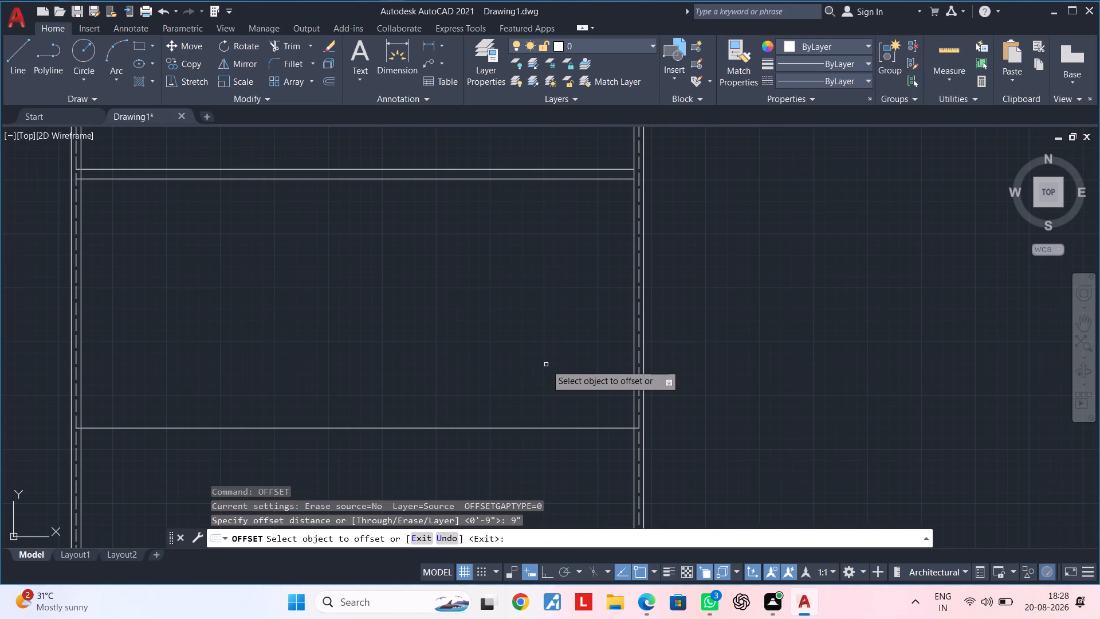
left_click(539, 425)
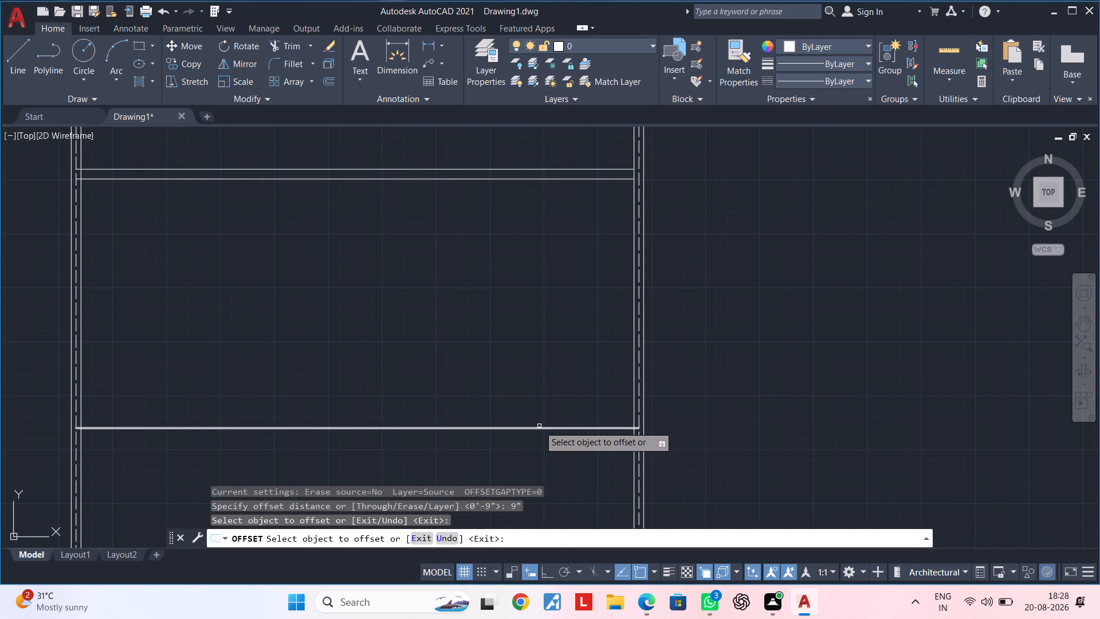
left_click(539, 426)
left_click(539, 387)
left_click(538, 428)
left_click(541, 391)
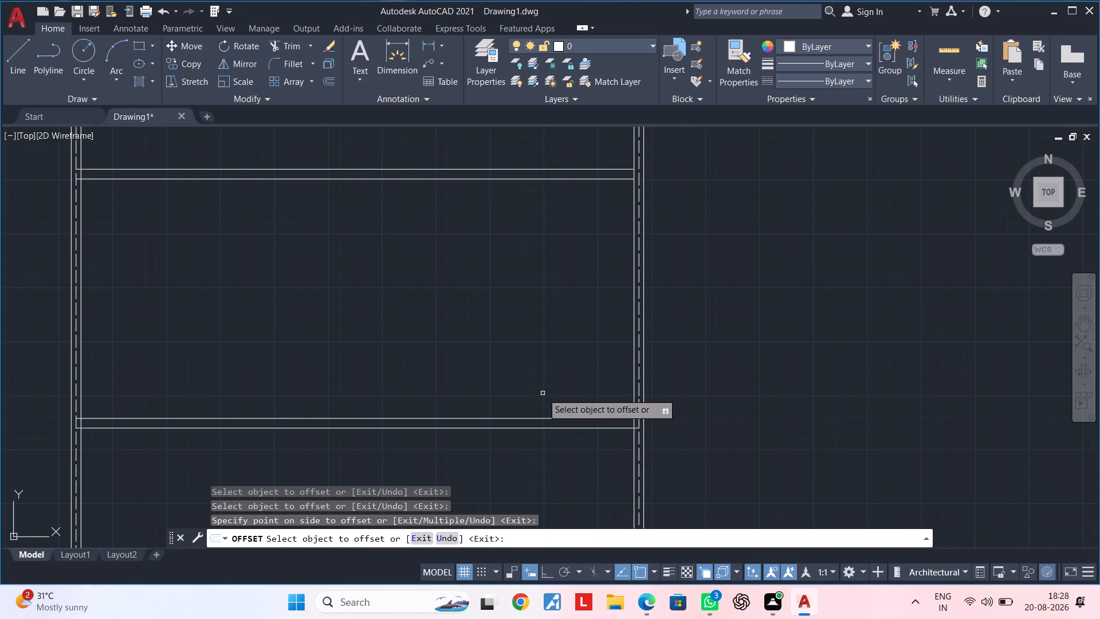
middle_click_drag(533, 406, 493, 430)
key("Escape")
key("Escape")
key("Escape")
key("Escape")
middle_click_drag(519, 302, 513, 308)
key("Escape")
key("Escape")
key("Escape")
key("Escape")
key("Escape")
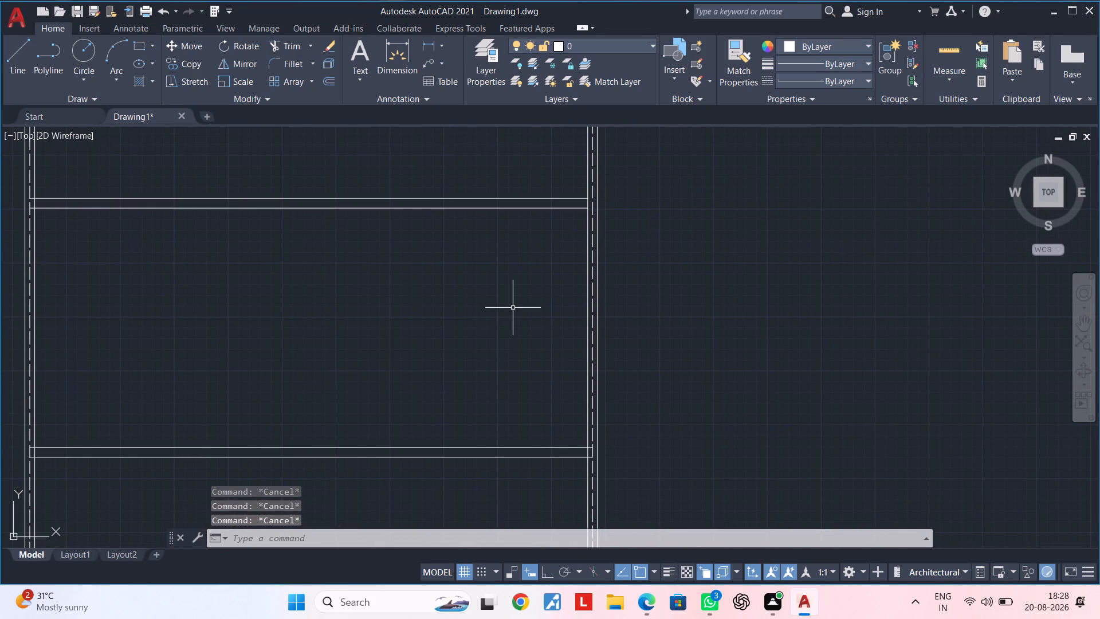
key("Escape")
key("Escape")
key("Escape")
key("Escape")
key("Escape")
key("Escape")
Offset the upper line of the new lowest cross wall 11'0" upward.
type("of")
key("space")
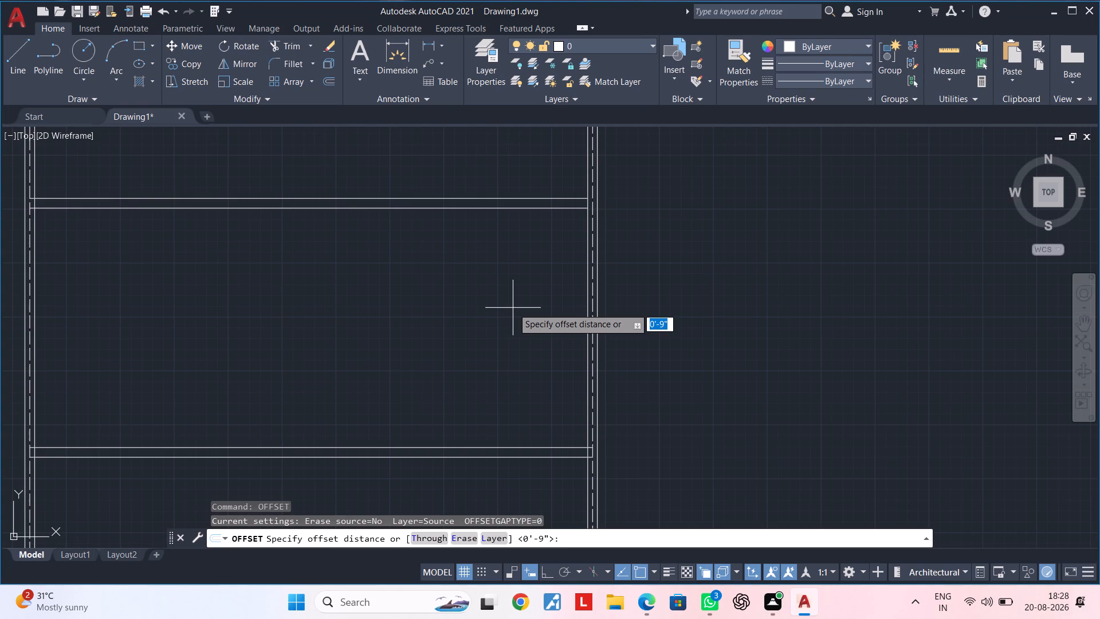
type("11")
type("'0\"")
key("Return")
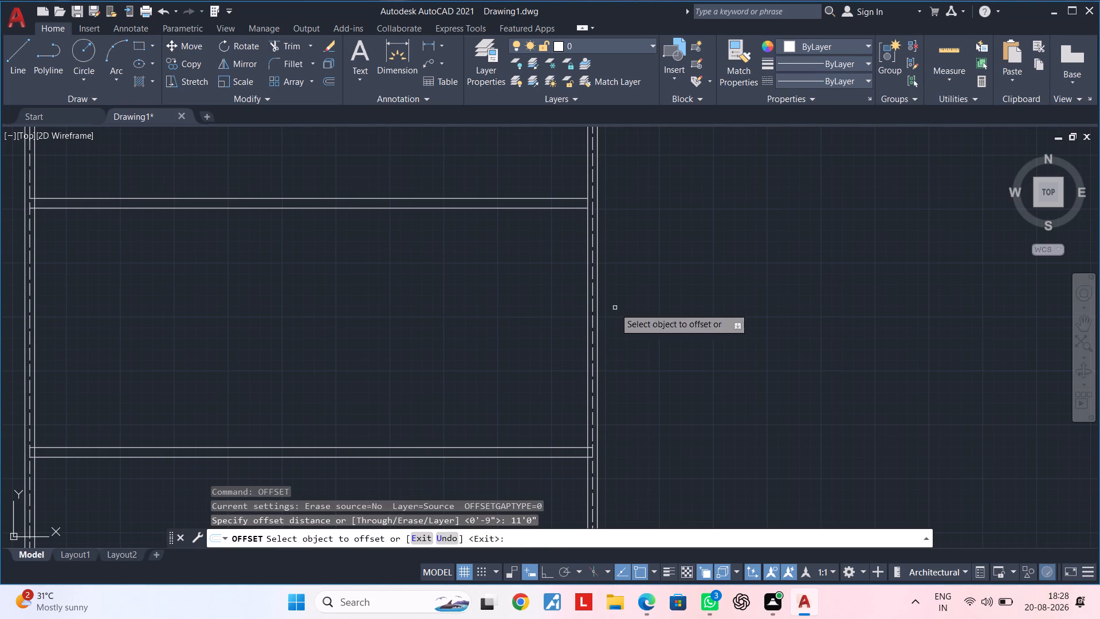
left_click(520, 447)
left_click(525, 366)
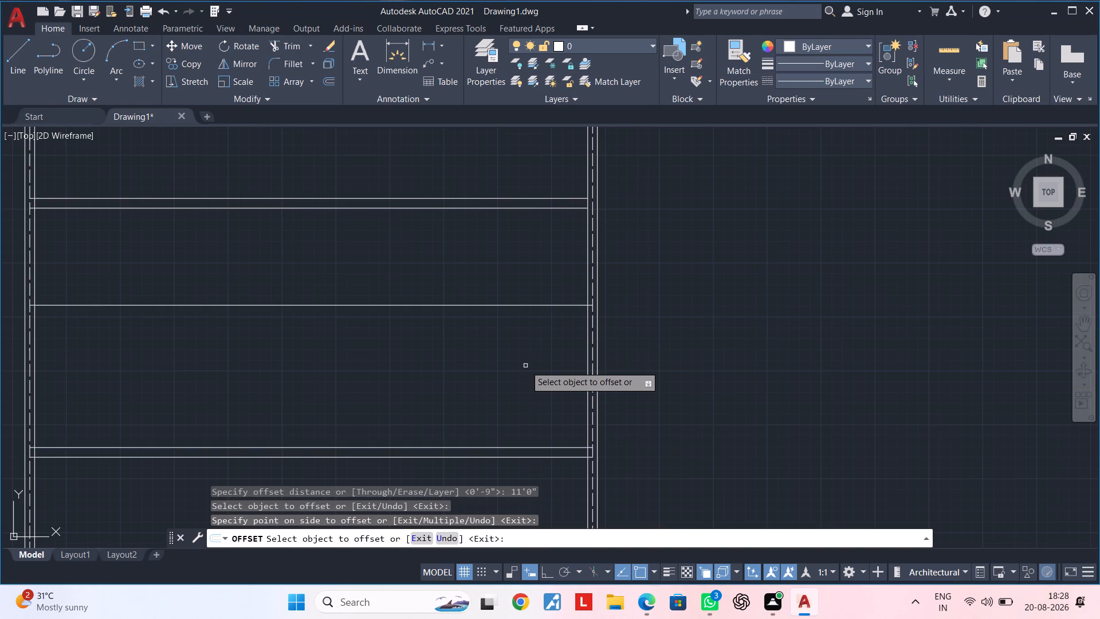
key("space")
Offset the new horizontal line 4.5" upward to form a thin partition.
key("space")
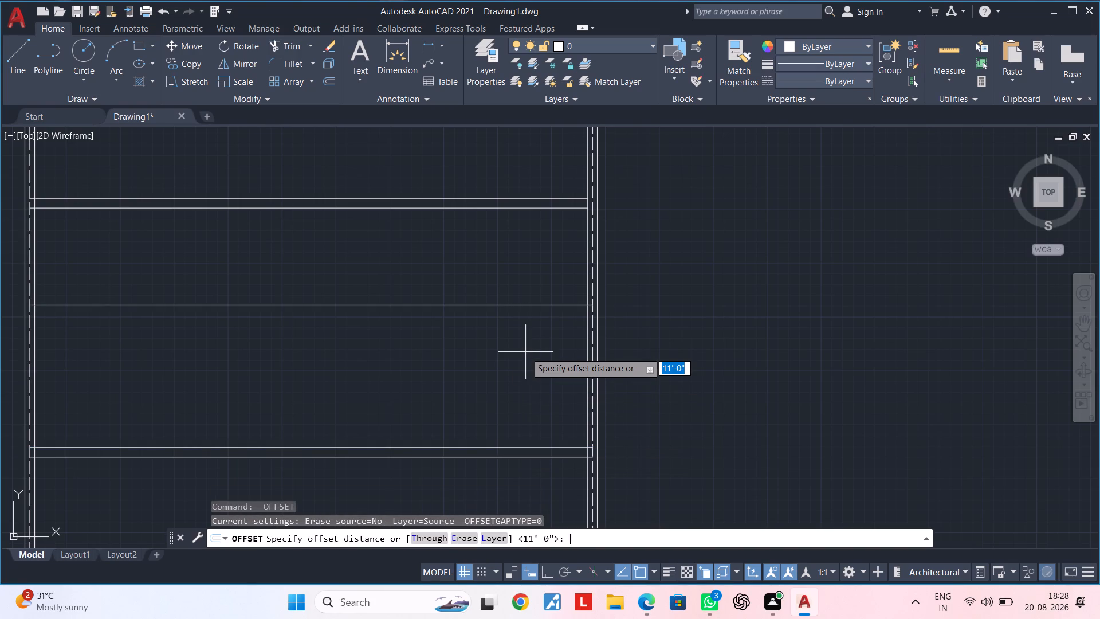
type("4.5\"")
key("Return")
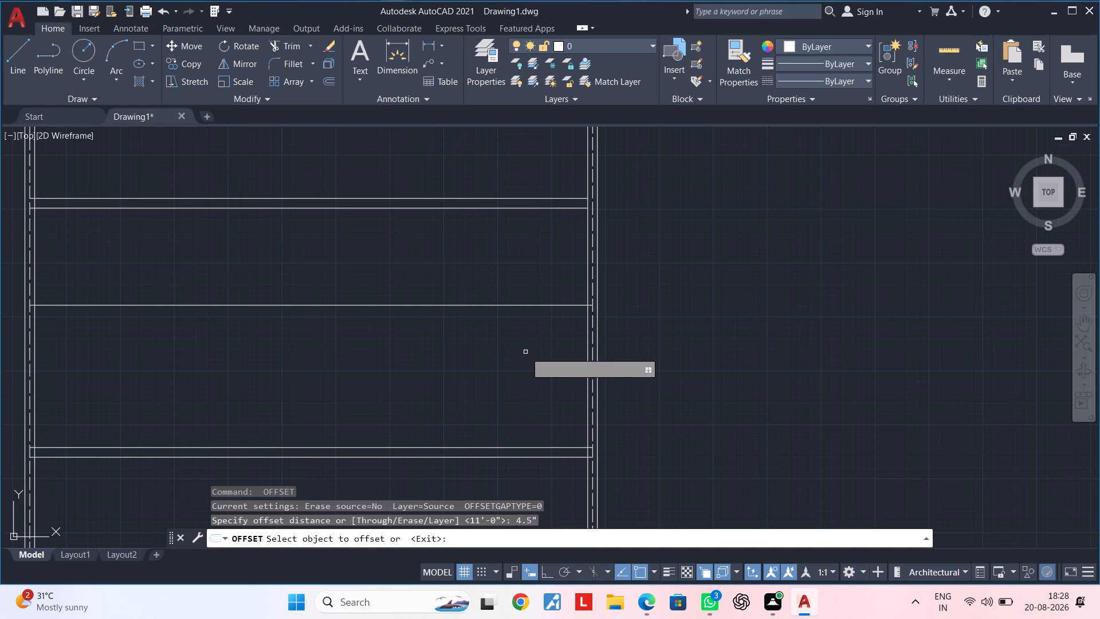
left_click(519, 306)
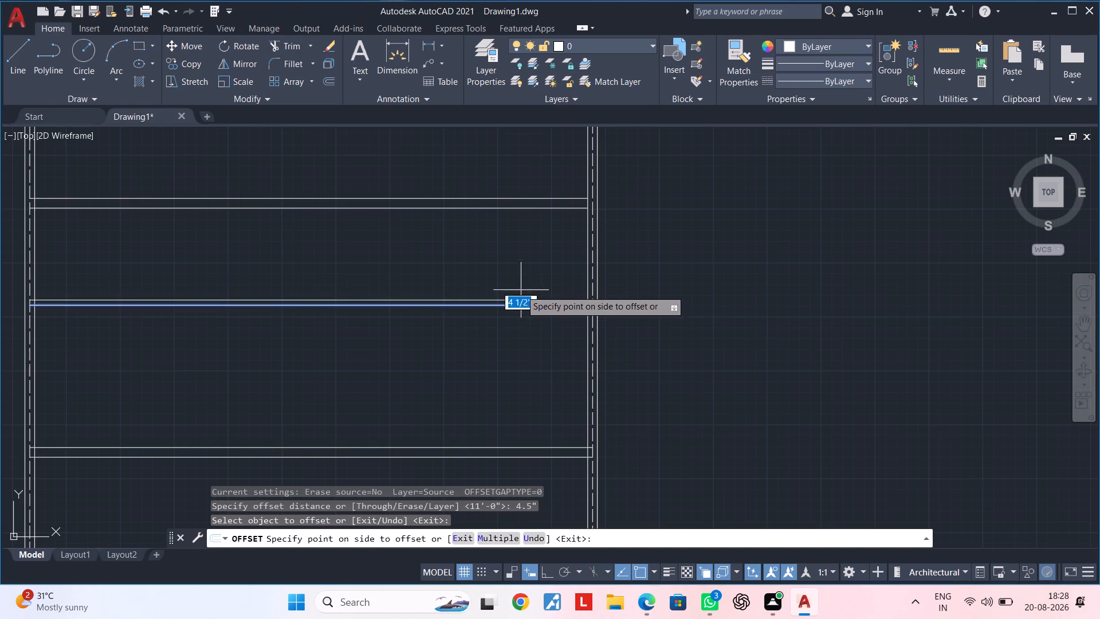
left_click(521, 285)
middle_click_drag(512, 355, 575, 334)
key("Escape")
key("Escape")
key("Escape")
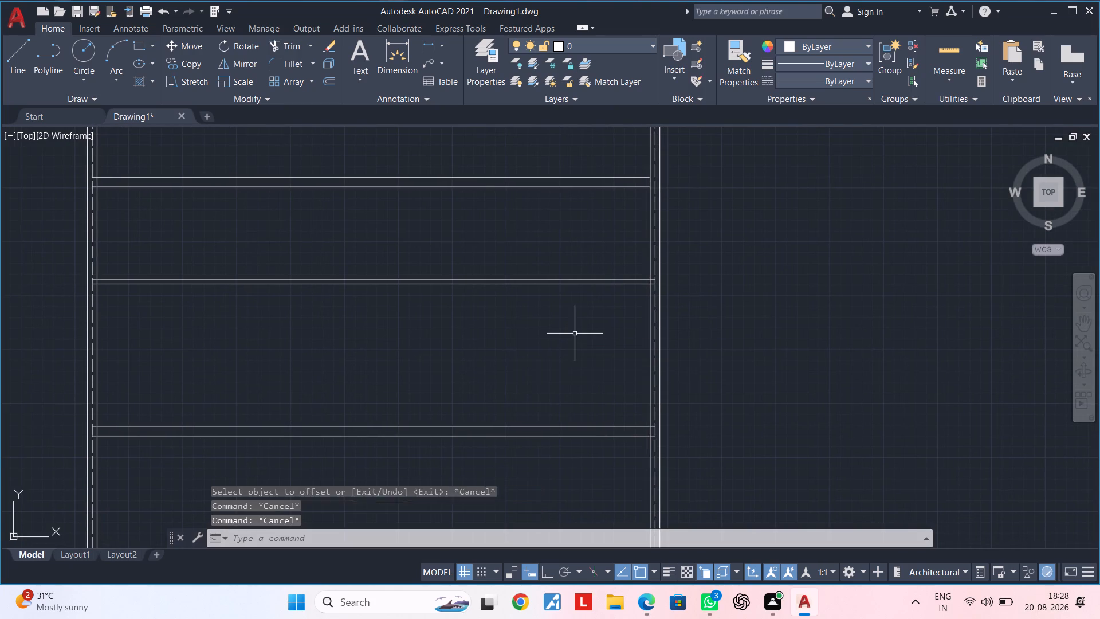
key("Escape")
key("Escape")
Offset the inner line of the right outer wall 6'9" to the left, into the plan.
type("of 6'9\"")
key("Return")
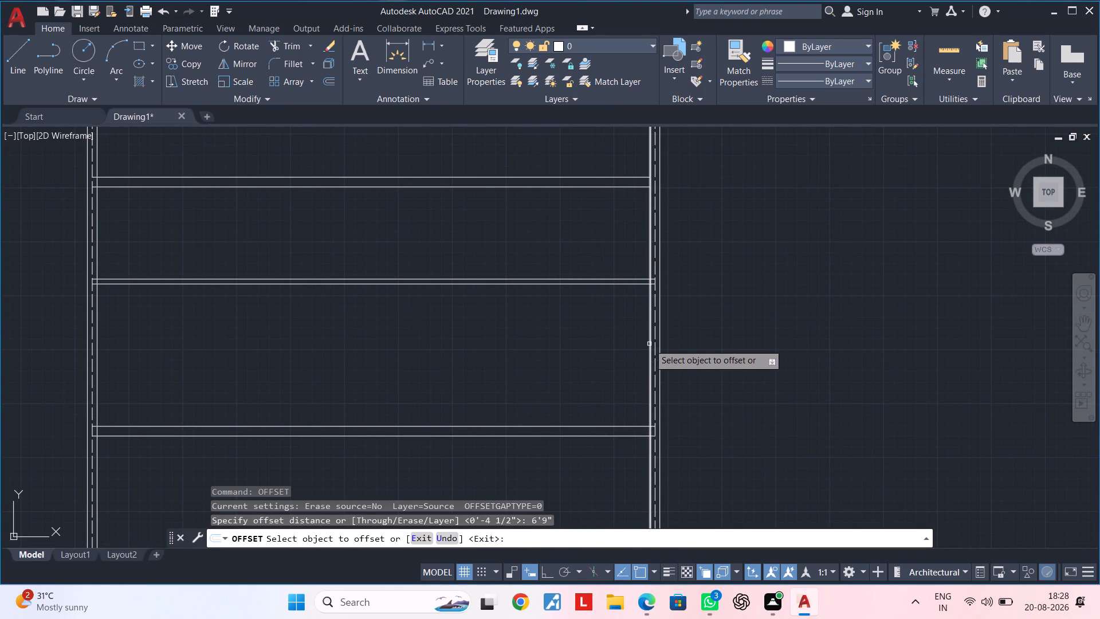
left_click(649, 344)
left_click(531, 352)
key("Escape")
key("Escape")
key("Escape")
key("Escape")
key("Escape")
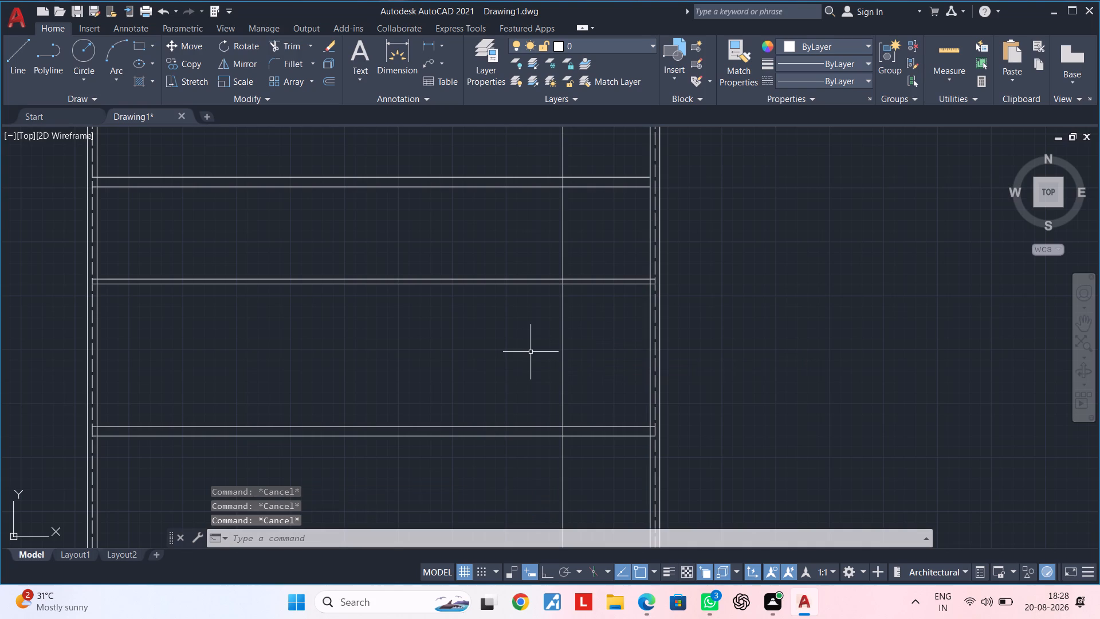
key("Escape")
key("Escape")
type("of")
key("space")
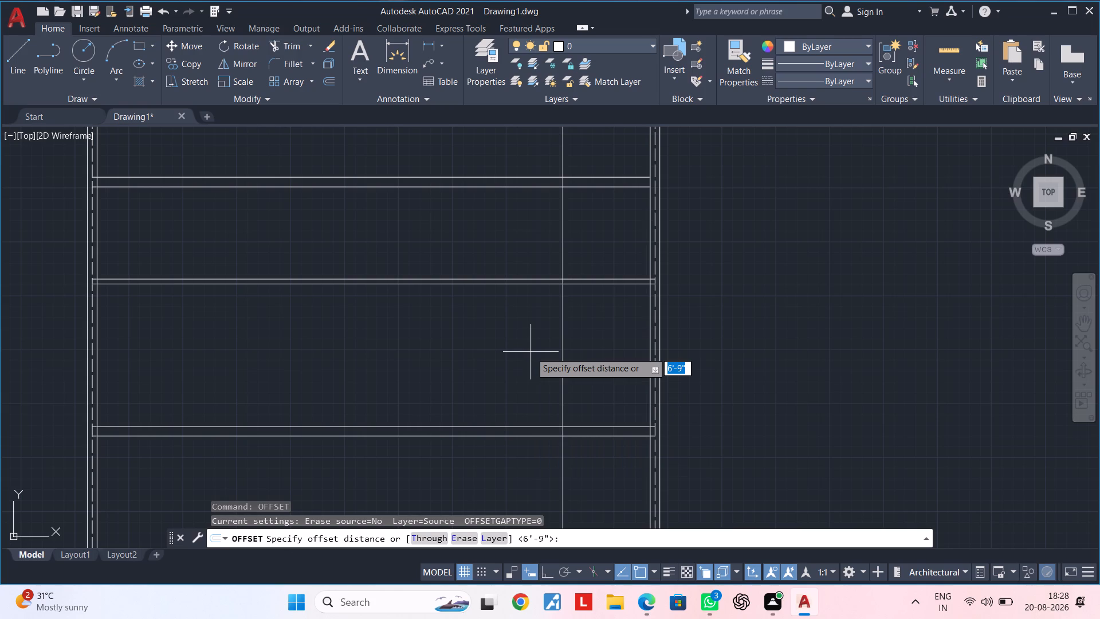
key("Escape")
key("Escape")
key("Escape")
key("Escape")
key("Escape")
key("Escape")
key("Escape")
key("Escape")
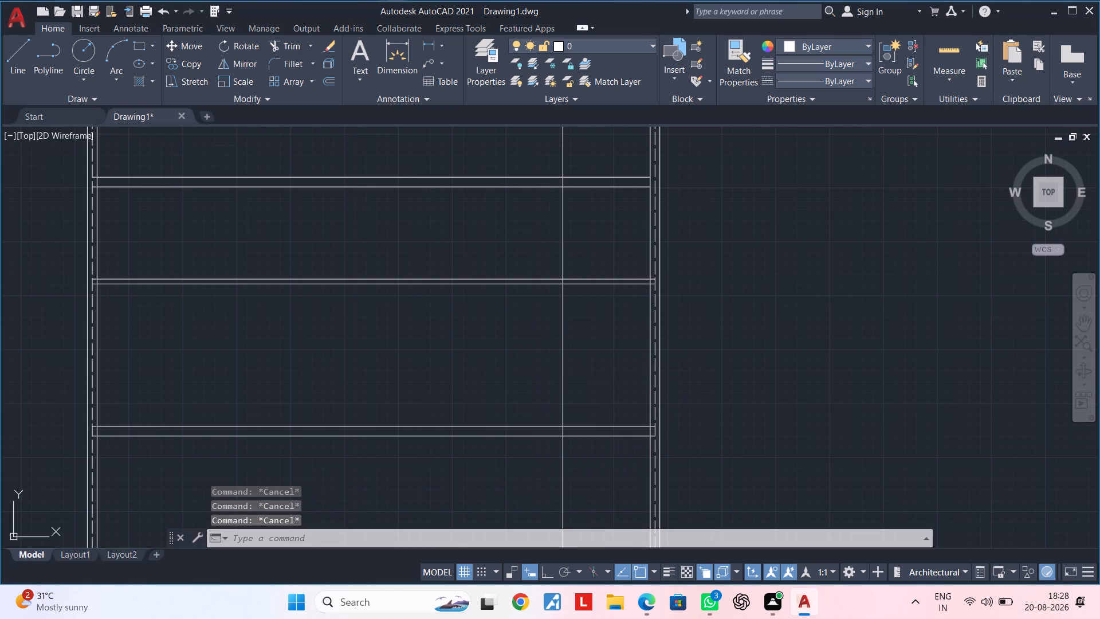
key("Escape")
Trim both lines of the 4.5" partition and the lowest 9" cross wall to the left of the new vertical line.
type("tr")
key("space")
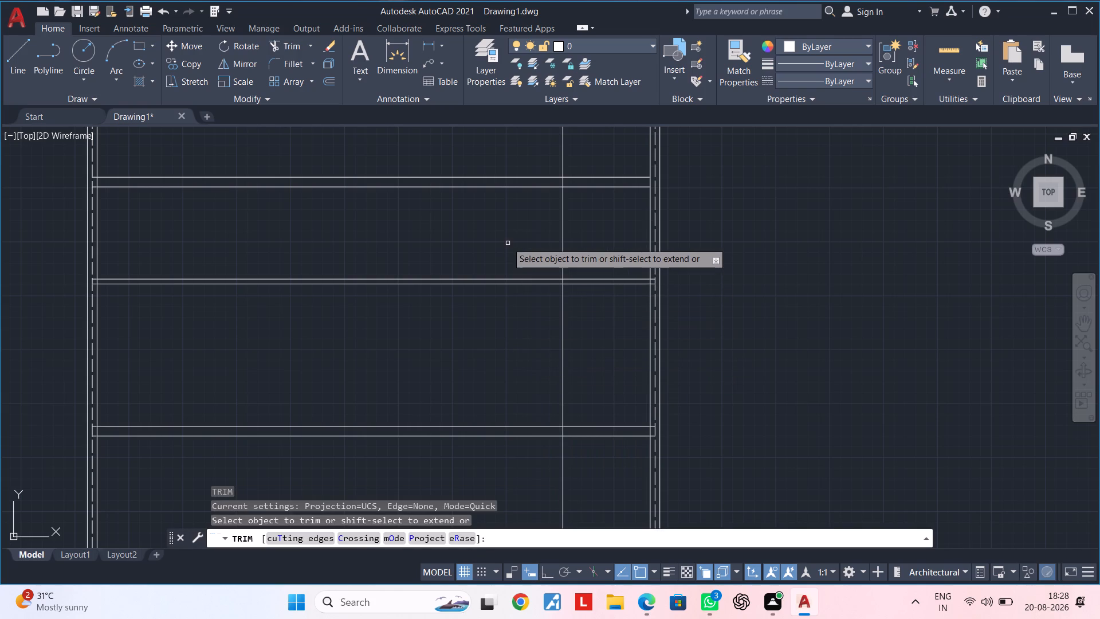
left_click(506, 242)
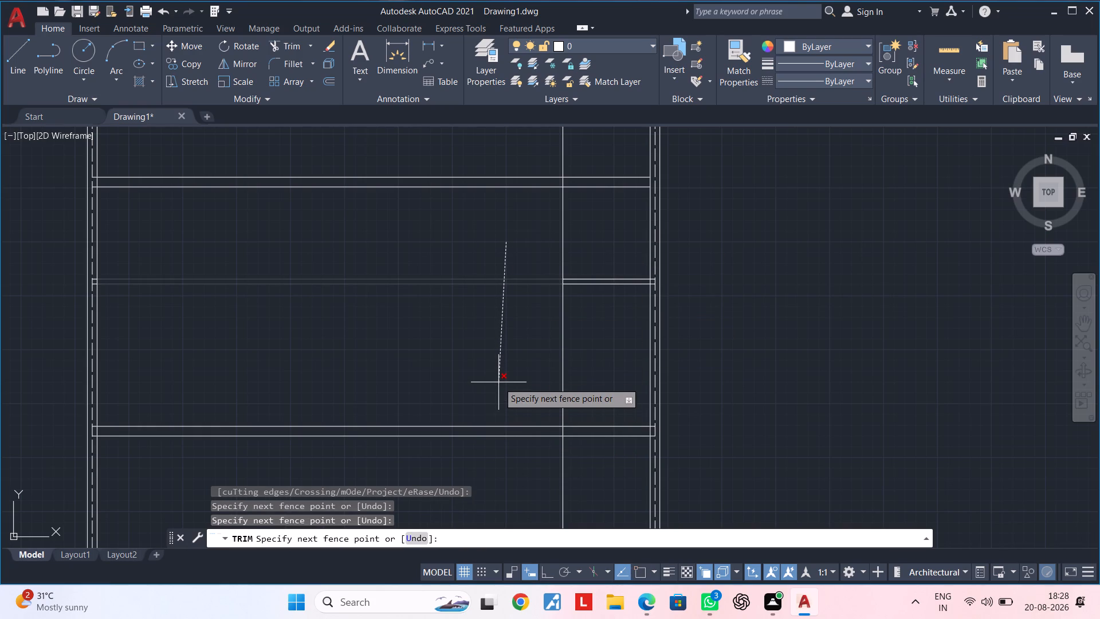
left_click(495, 452)
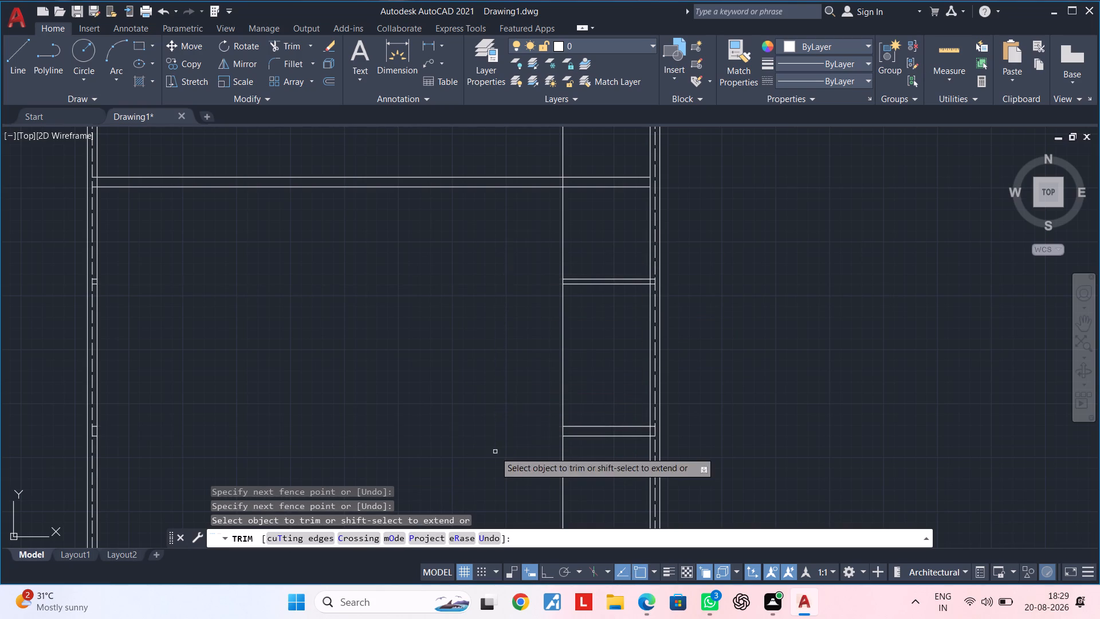
Trim the new vertical line below the lowest cross wall and above the full-width 9" cross wall.
scroll(521, 367, "down", 1)
middle_click_drag(521, 367, 497, 296)
scroll(497, 296, "up", 1)
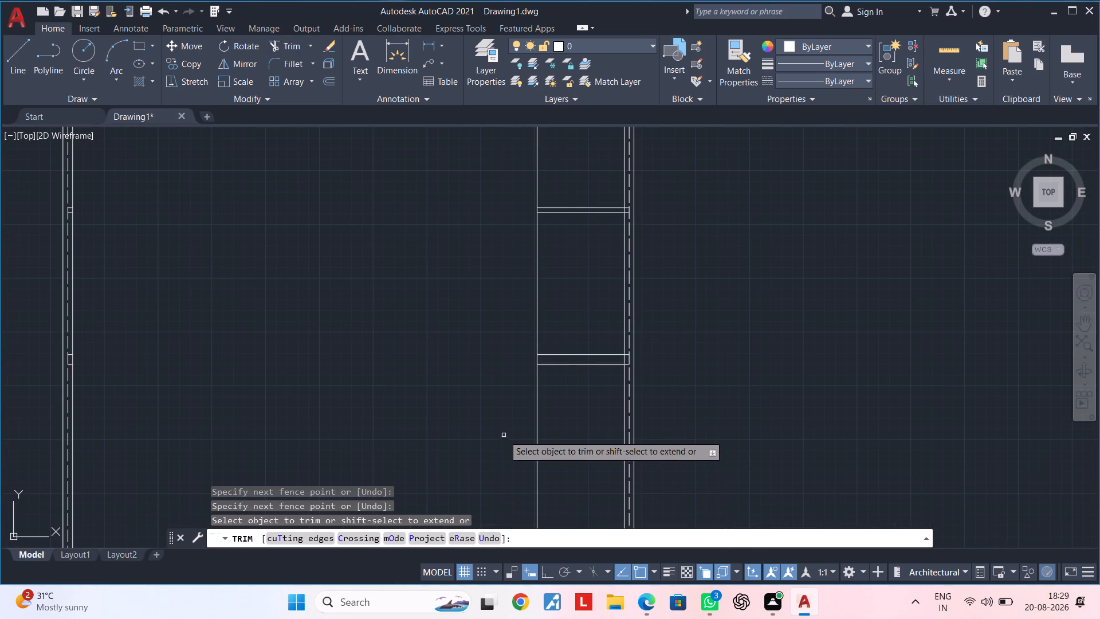
left_click(504, 435)
left_click(573, 424)
middle_click_drag(538, 418, 530, 537)
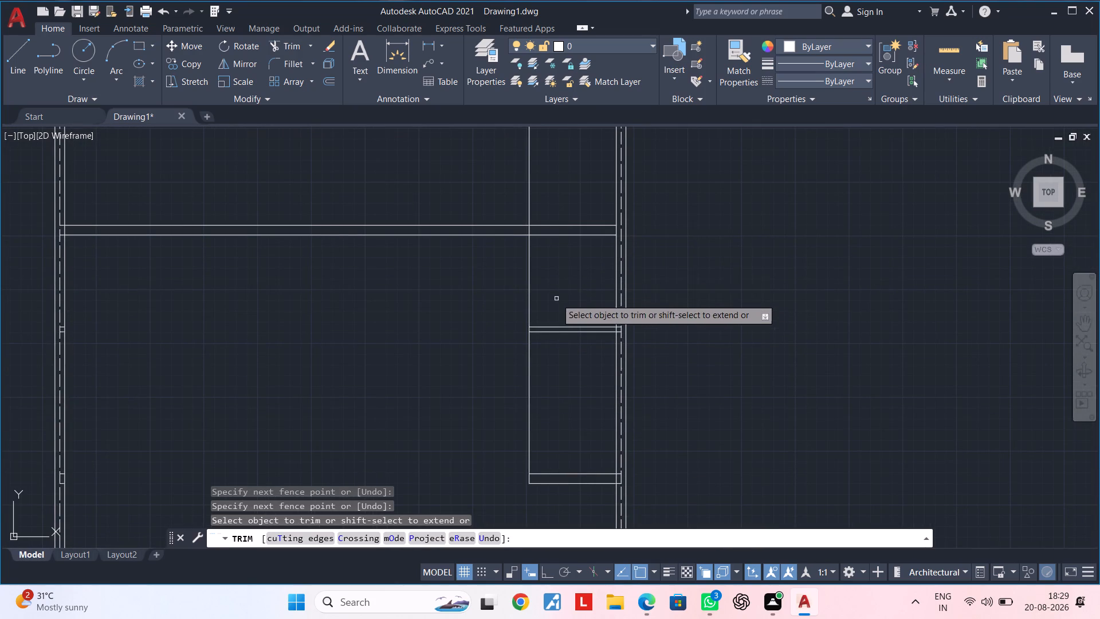
left_click(482, 189)
left_click(583, 186)
key("Escape")
key("Escape")
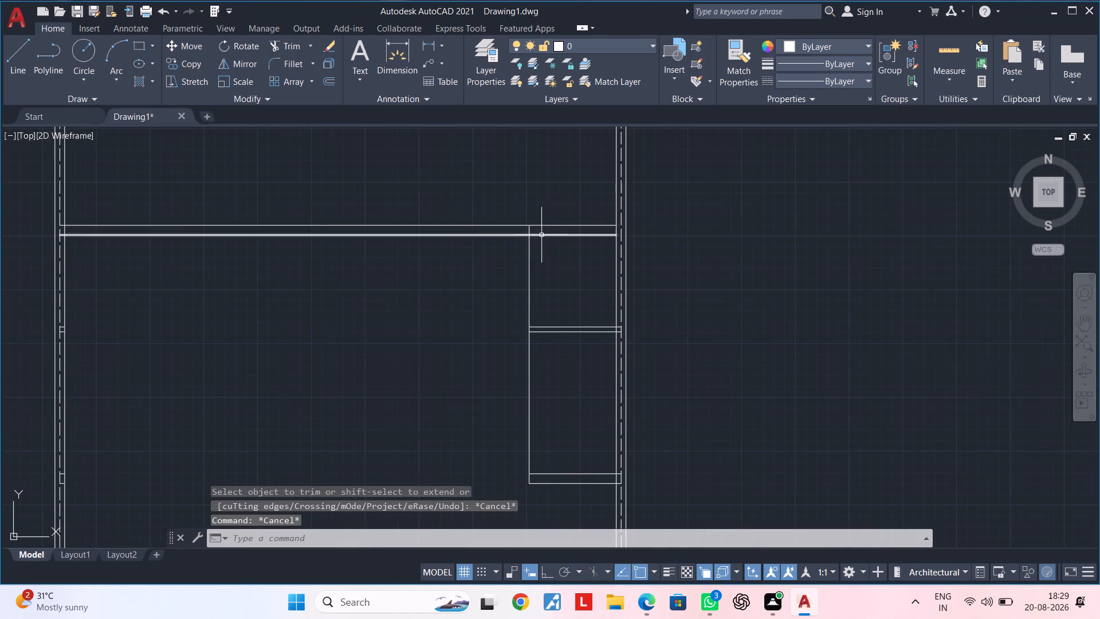
Trim the vertical line's stub between the two lines of the full-width 9" cross wall.
scroll(541, 235, "up", 2)
key("Escape")
key("Escape")
type("tr")
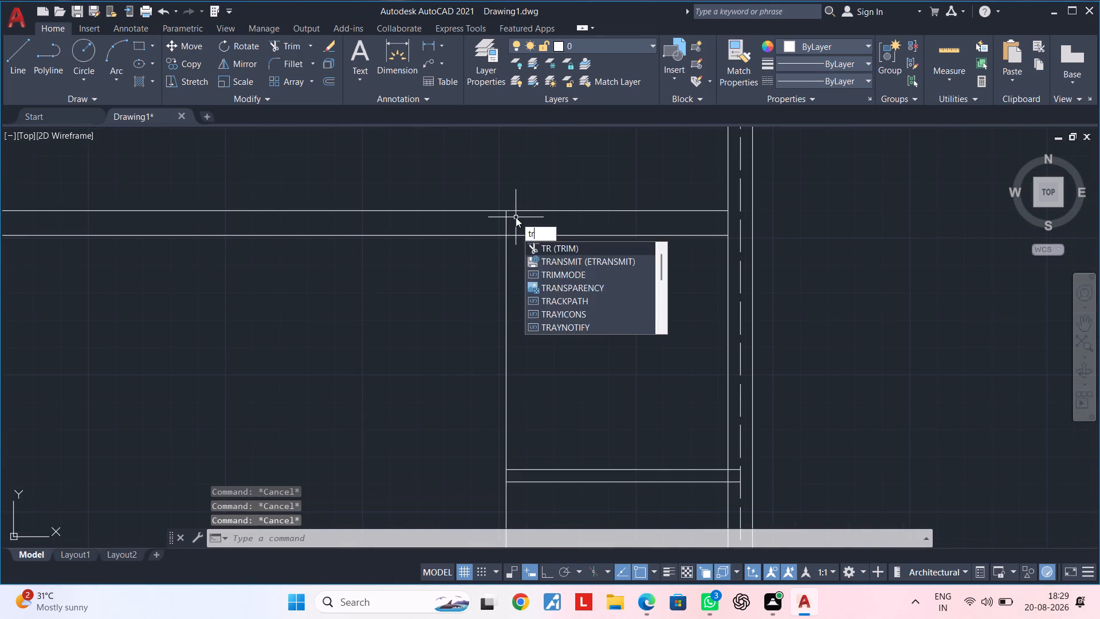
key("space")
left_click(508, 224)
scroll(574, 259, "down", 1)
key("Escape")
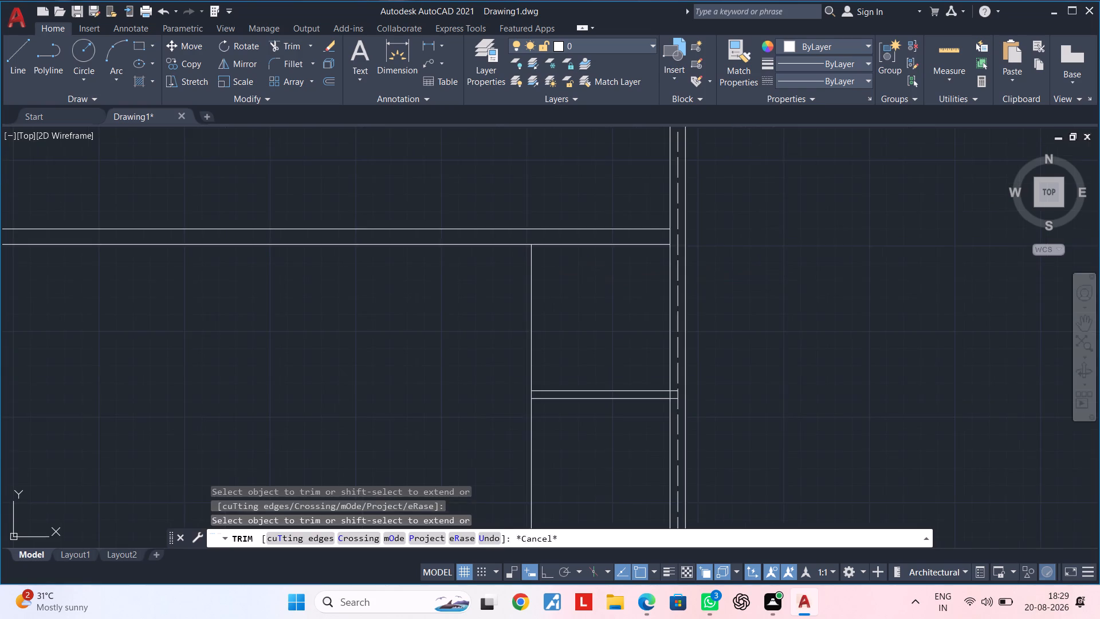
middle_click_drag(574, 259, 550, 244)
key("Escape")
key("Escape")
key("Escape")
Measure the clear height of the upper small room, from the full-width cross wall down to the 4.5" partition.
left_click(430, 46)
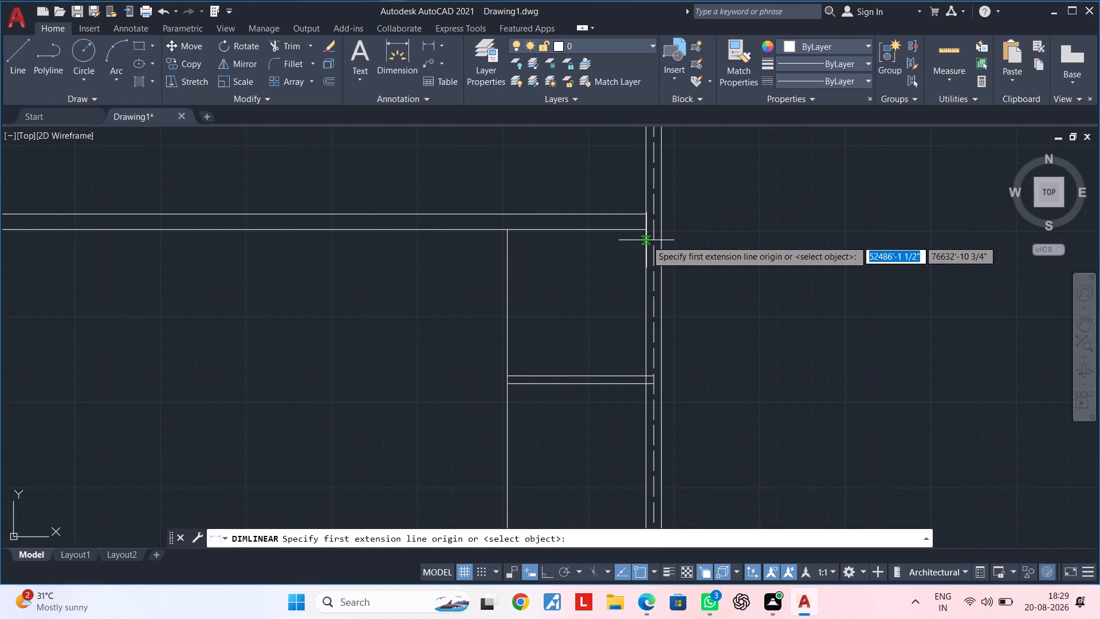
left_click(647, 232)
scroll(642, 380, "up", 2)
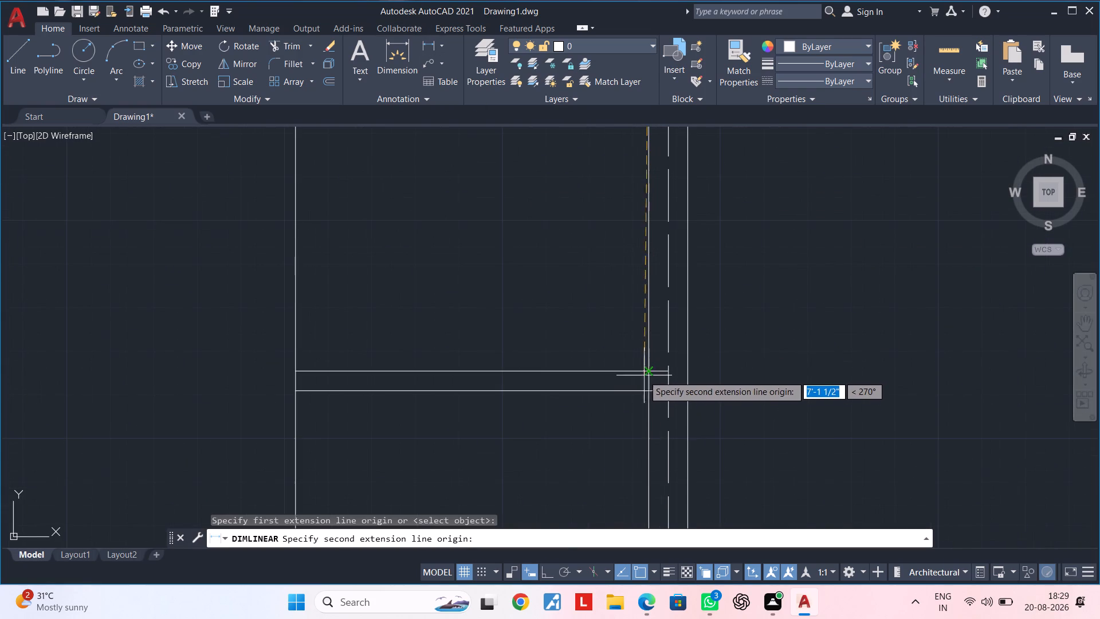
left_click(645, 373)
scroll(558, 370, "down", 2)
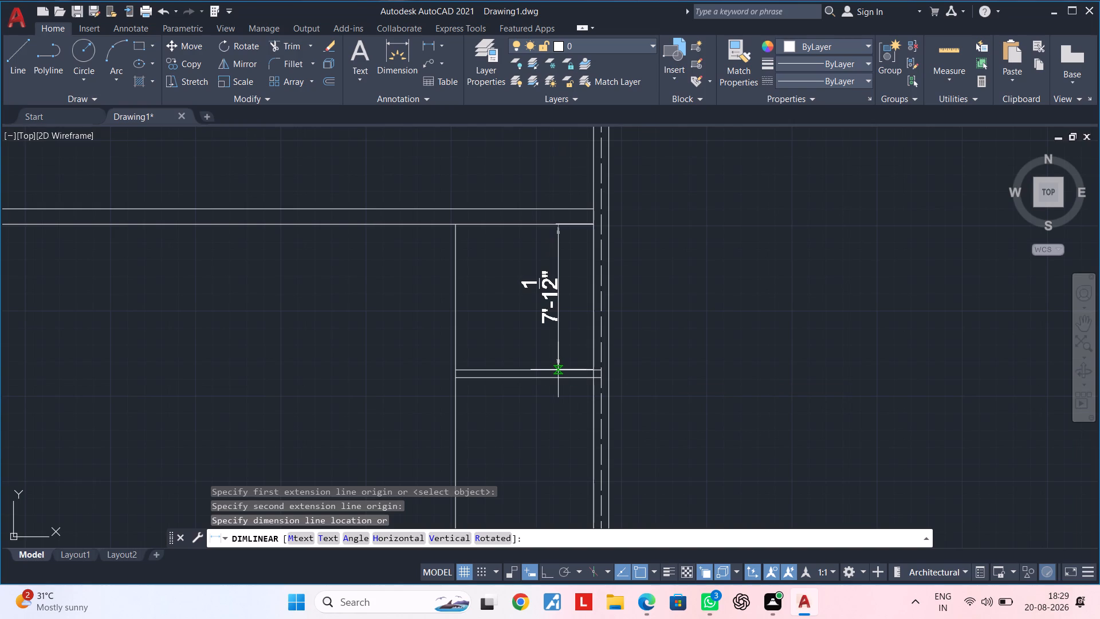
key("Escape")
key("Escape")
Measure the clear height of the lower small room, from the 4.5" partition down to the lowest 9" wall.
scroll(558, 370, "down", 1)
middle_click_drag(558, 370, 624, 246)
middle_click_drag(575, 336, 575, 335)
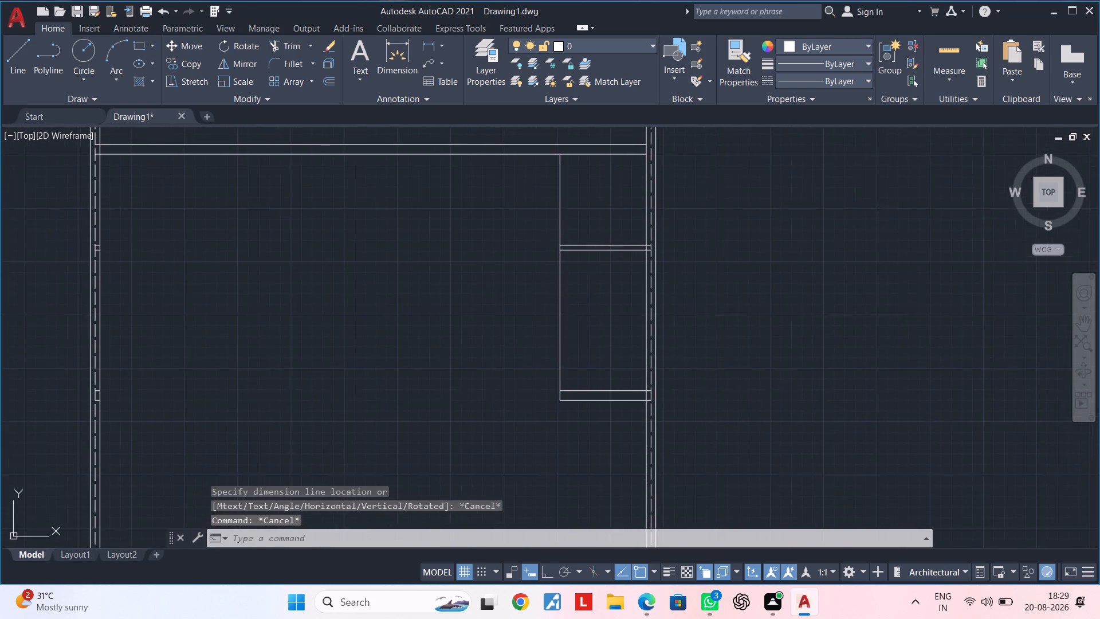
middle_click_drag(575, 335, 592, 315)
key("space")
scroll(658, 257, "up", 2)
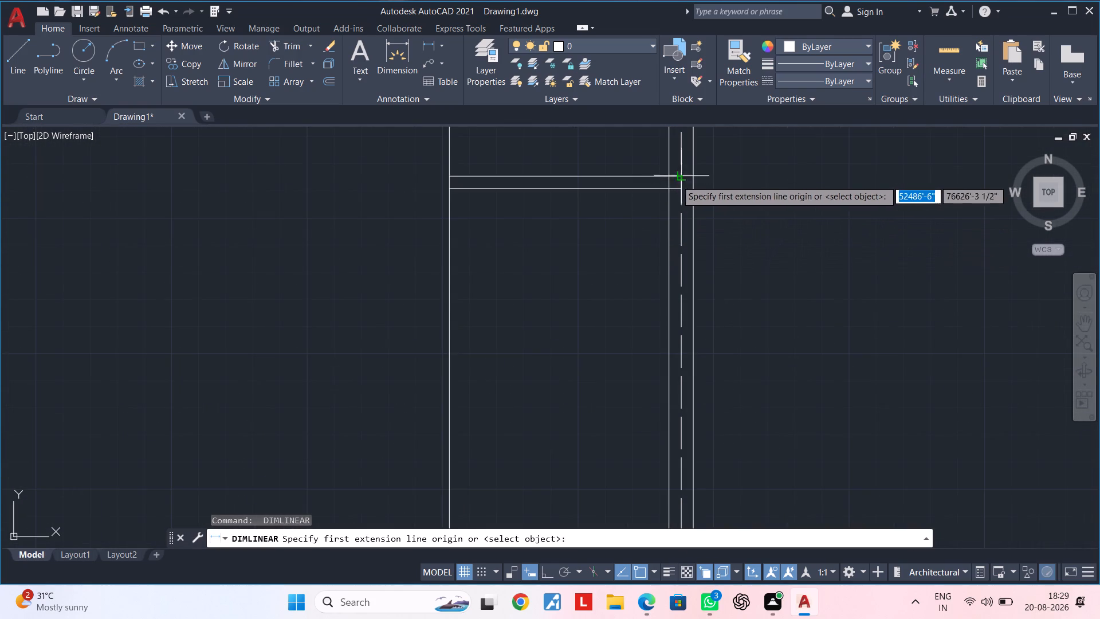
left_click(671, 191)
scroll(657, 343, "down", 1)
middle_click_drag(664, 313, 681, 238)
scroll(678, 386, "up", 1)
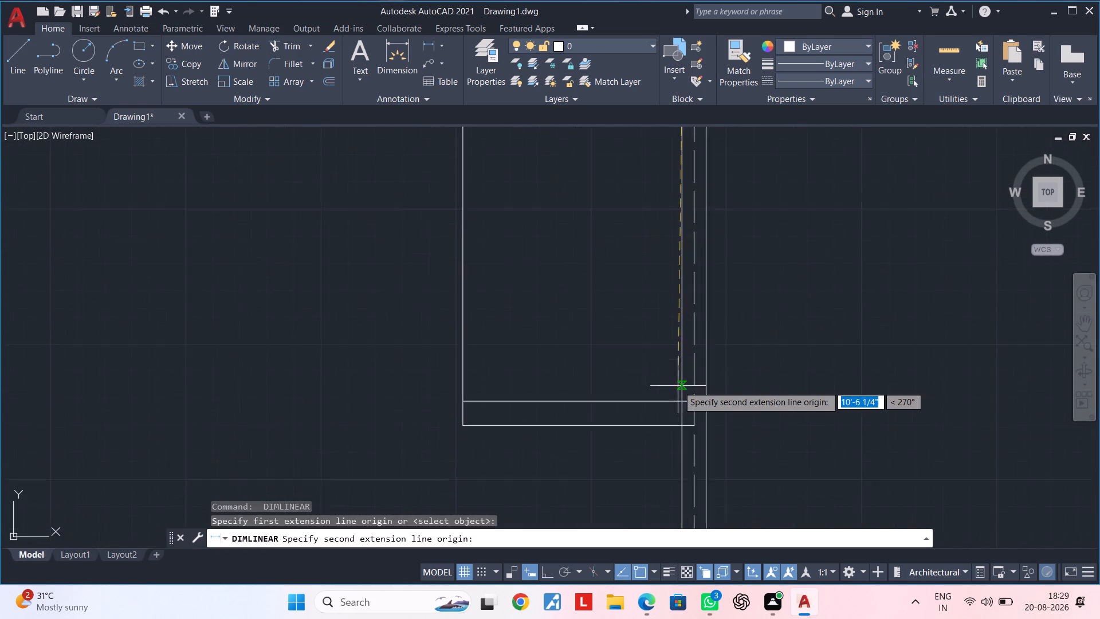
scroll(678, 386, "up", 1)
left_click(684, 416)
scroll(628, 408, "down", 2)
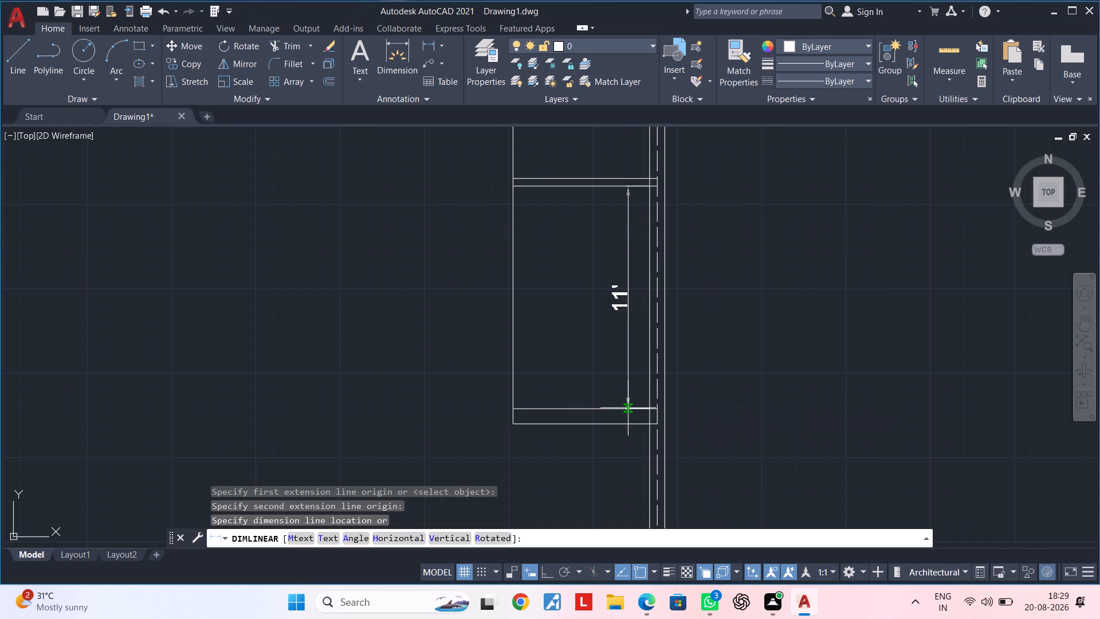
key("Escape")
key("Escape")
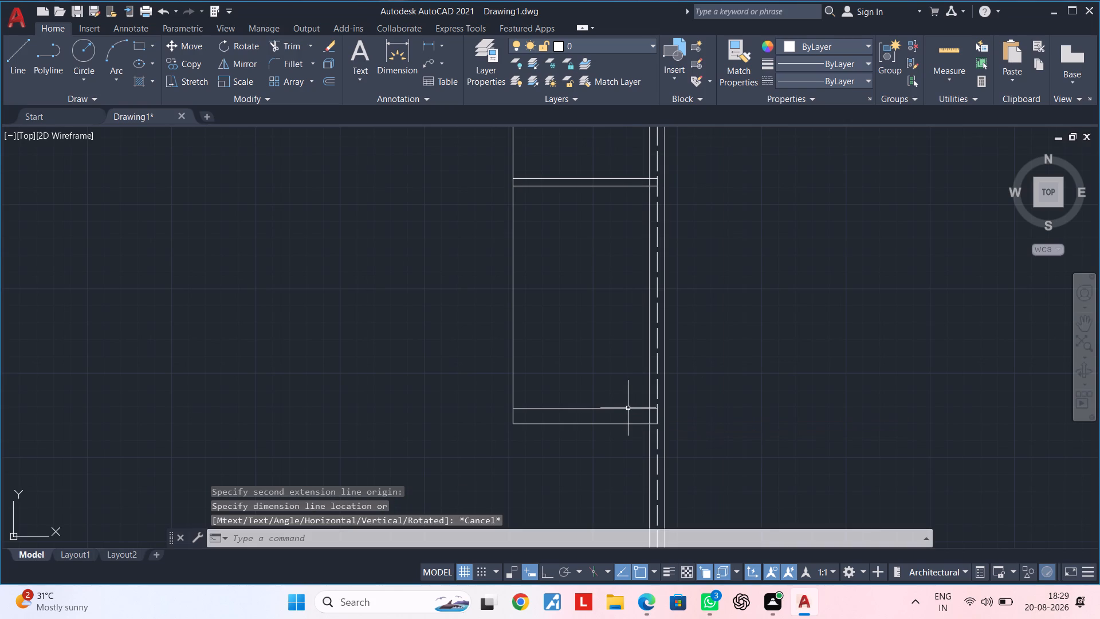
key("Escape")
key("Escape")
key("Escape")
key("Escape")
Offset the lower line of the full-width 9" cross wall 15' downward.
middle_click_drag(590, 368, 620, 443)
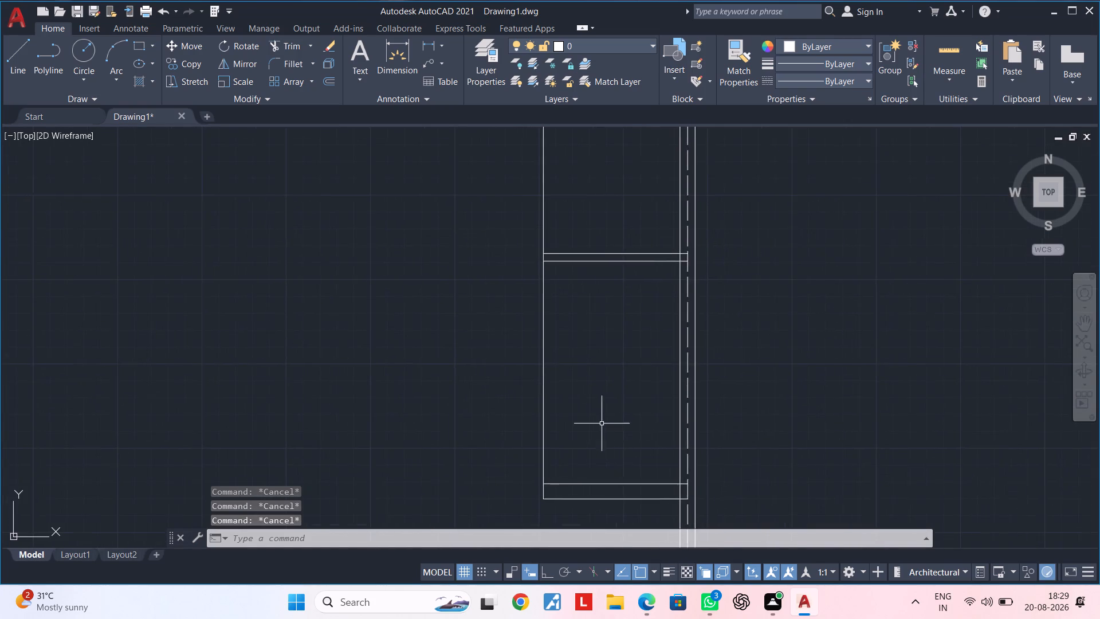
middle_click_drag(604, 414, 649, 373)
key("Escape")
key("Escape")
key("Escape")
key("Escape")
key("Escape")
scroll(509, 350, "down", 2)
middle_click_drag(504, 361, 571, 360)
key("Escape")
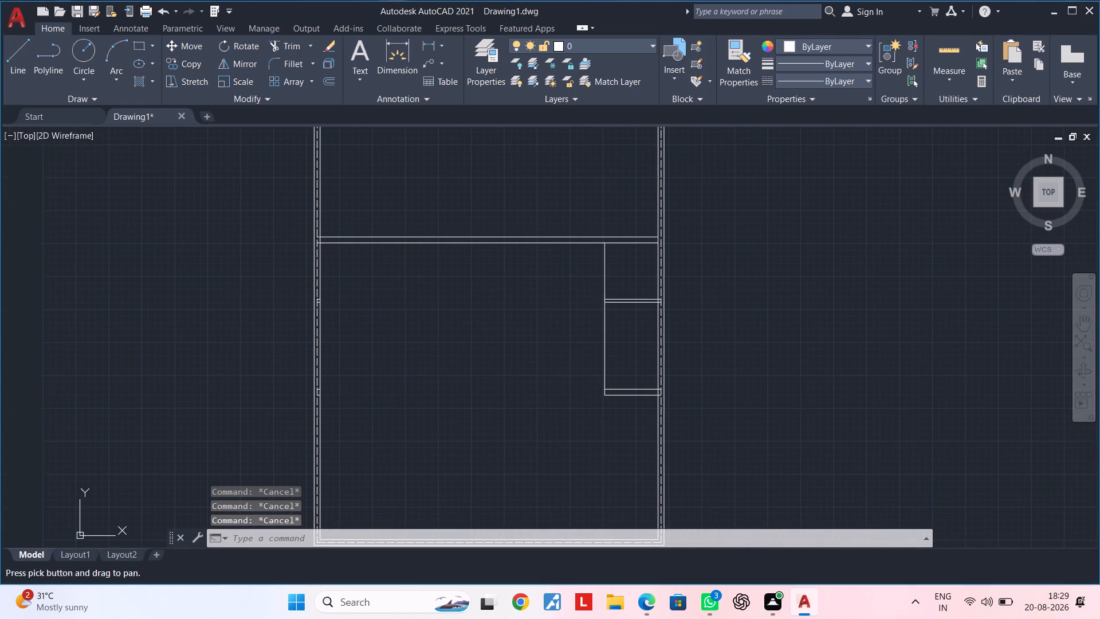
key("Escape")
type("of")
key("space")
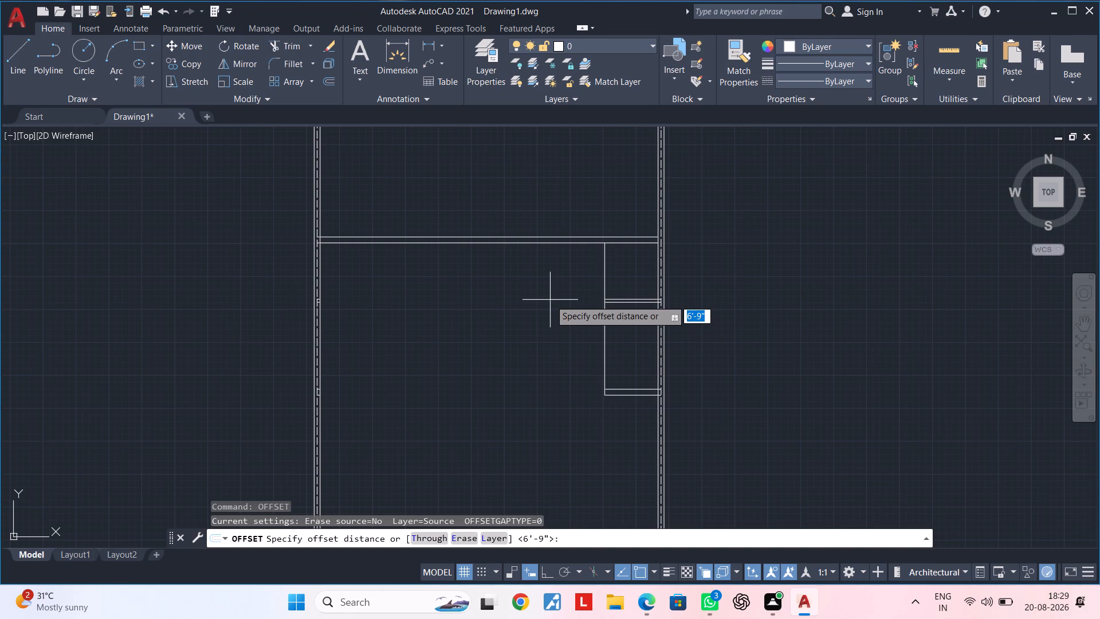
type("15'")
key("Return")
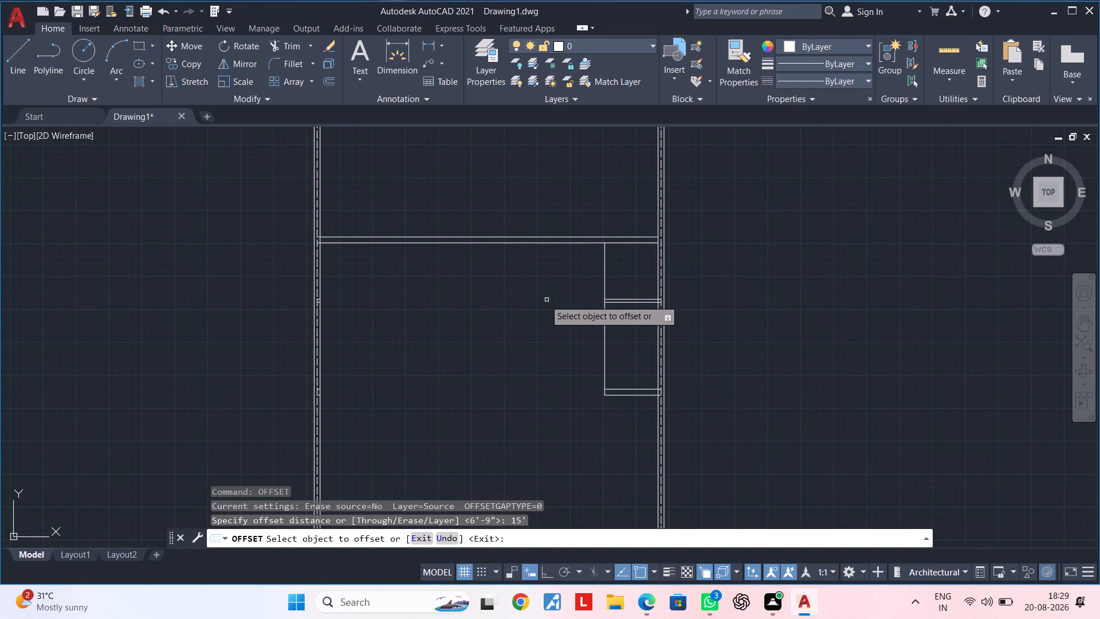
left_click(514, 241)
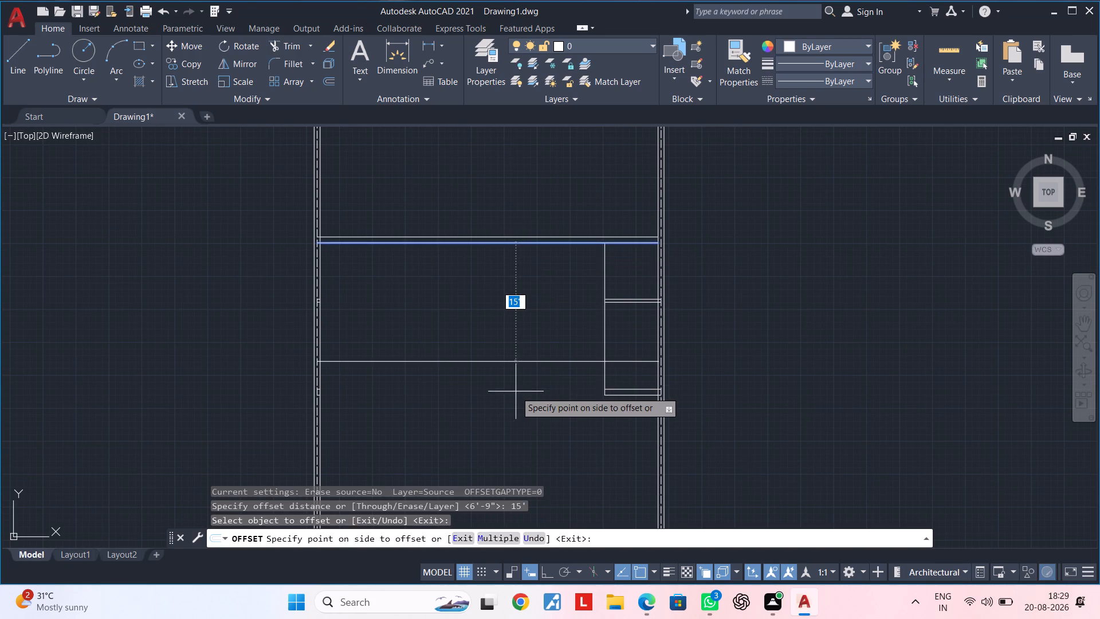
scroll(517, 395, "up", 2)
left_click(537, 387)
middle_click_drag(572, 356, 500, 380)
key("space")
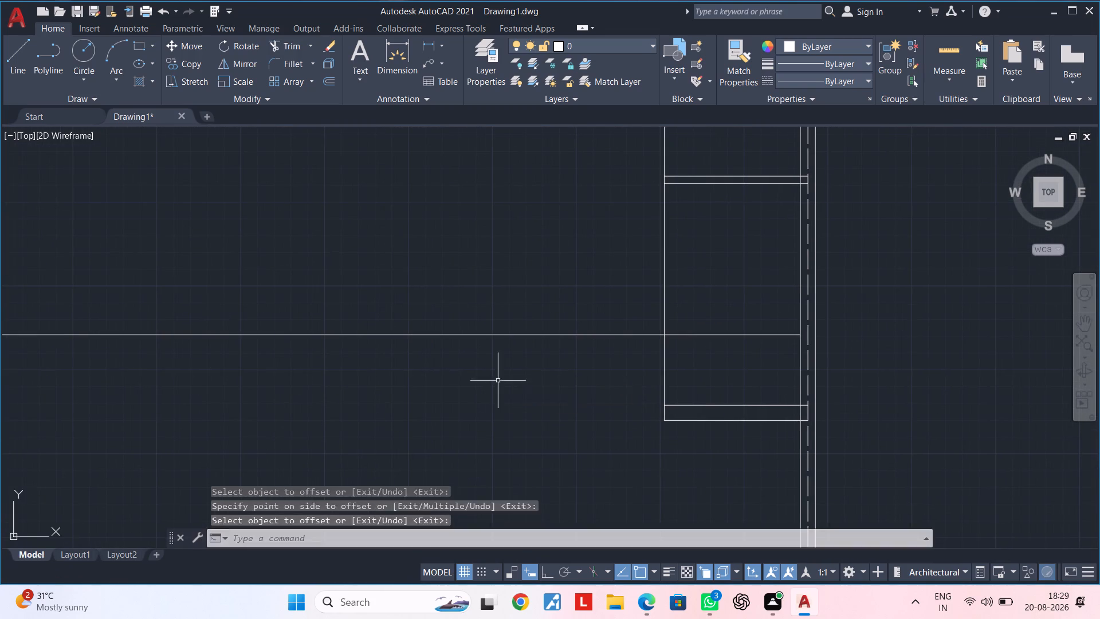
Offset the new horizontal line 9" downward to form a cross wall.
key("space")
type("9\"")
key("Return")
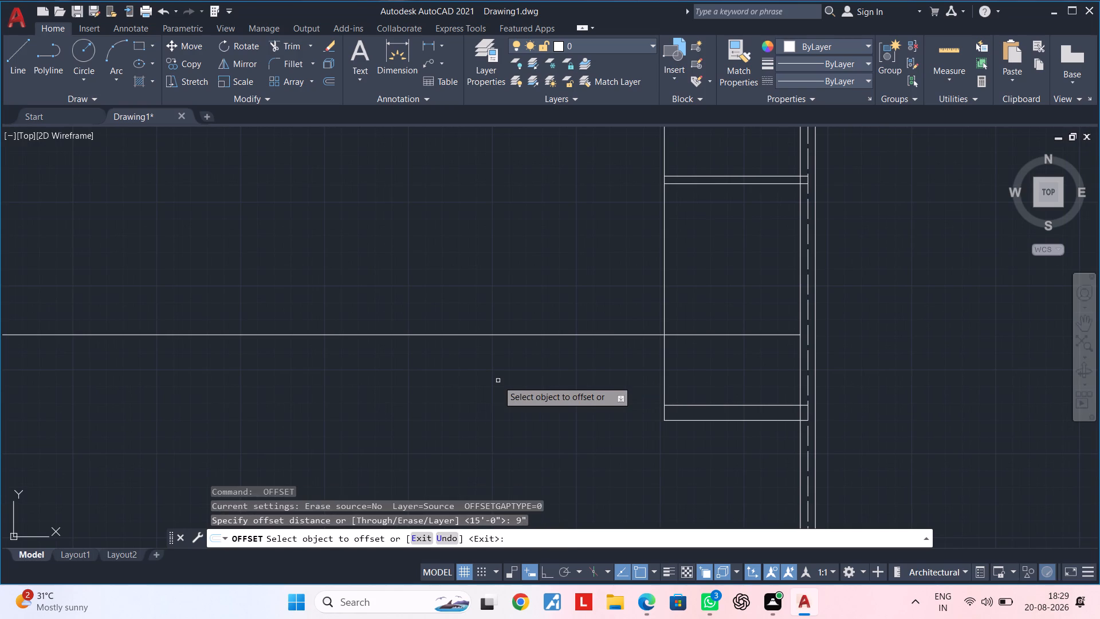
left_click(512, 335)
left_click(512, 389)
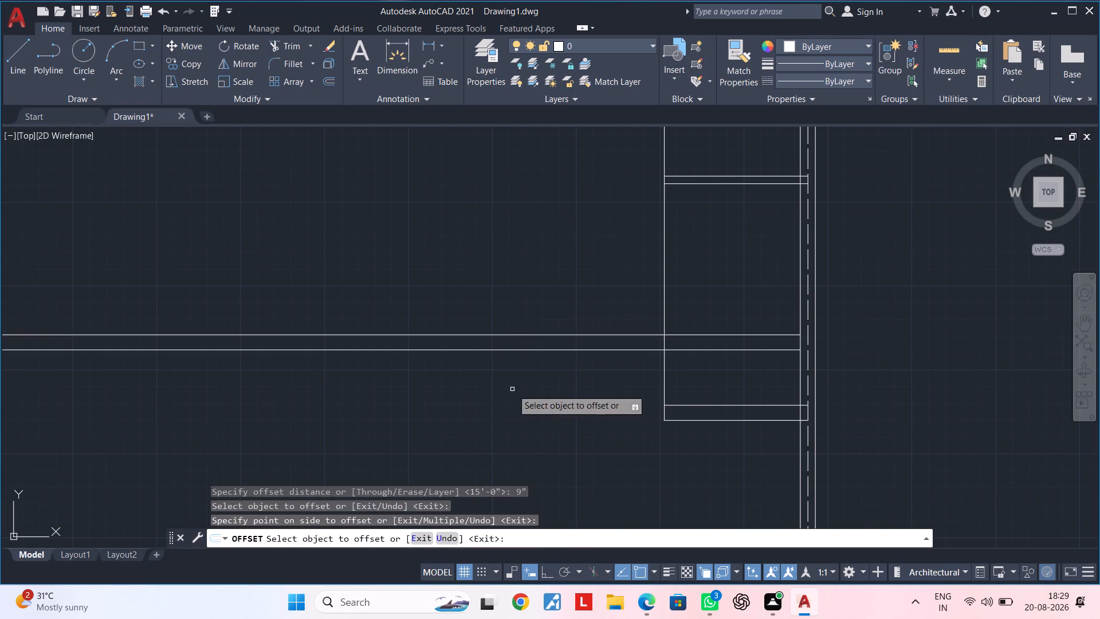
key("Escape")
key("Escape")
Trim both lines of the new 9" cross wall inside the lower small room, up to the vertical line.
type("tr")
key("space")
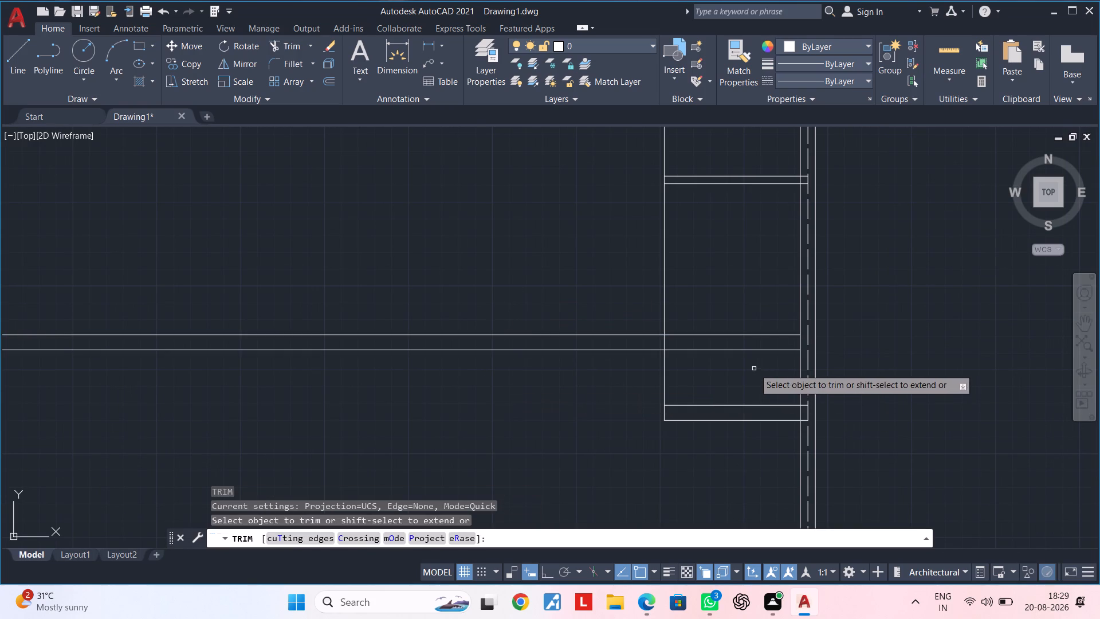
left_click(754, 368)
left_click(749, 317)
middle_click_drag(709, 306, 693, 401)
key("Escape")
key("Escape")
key("Escape")
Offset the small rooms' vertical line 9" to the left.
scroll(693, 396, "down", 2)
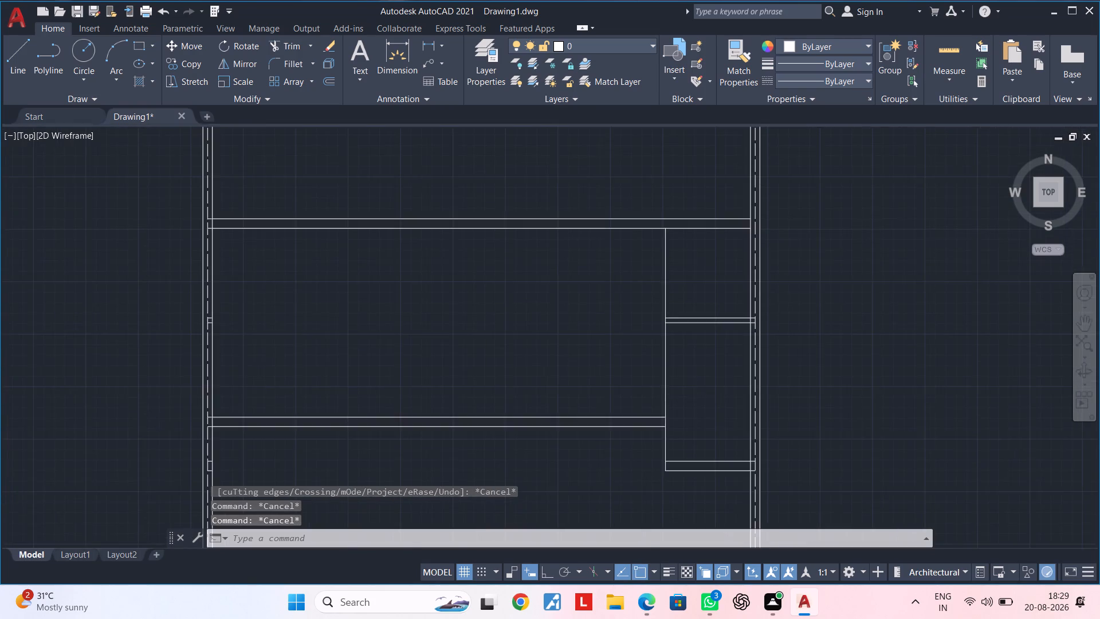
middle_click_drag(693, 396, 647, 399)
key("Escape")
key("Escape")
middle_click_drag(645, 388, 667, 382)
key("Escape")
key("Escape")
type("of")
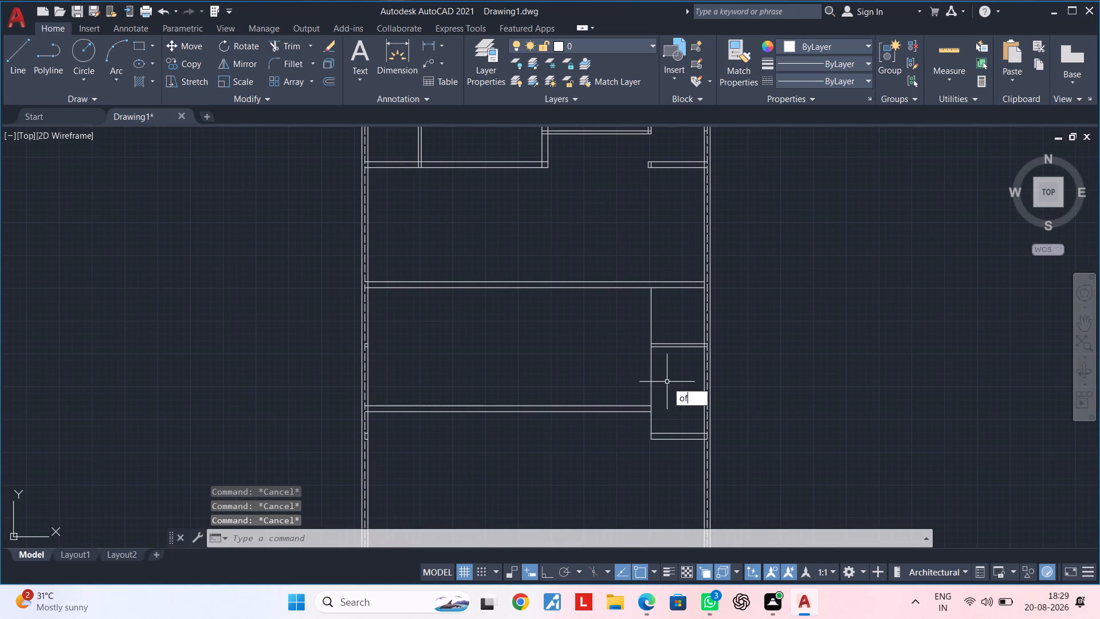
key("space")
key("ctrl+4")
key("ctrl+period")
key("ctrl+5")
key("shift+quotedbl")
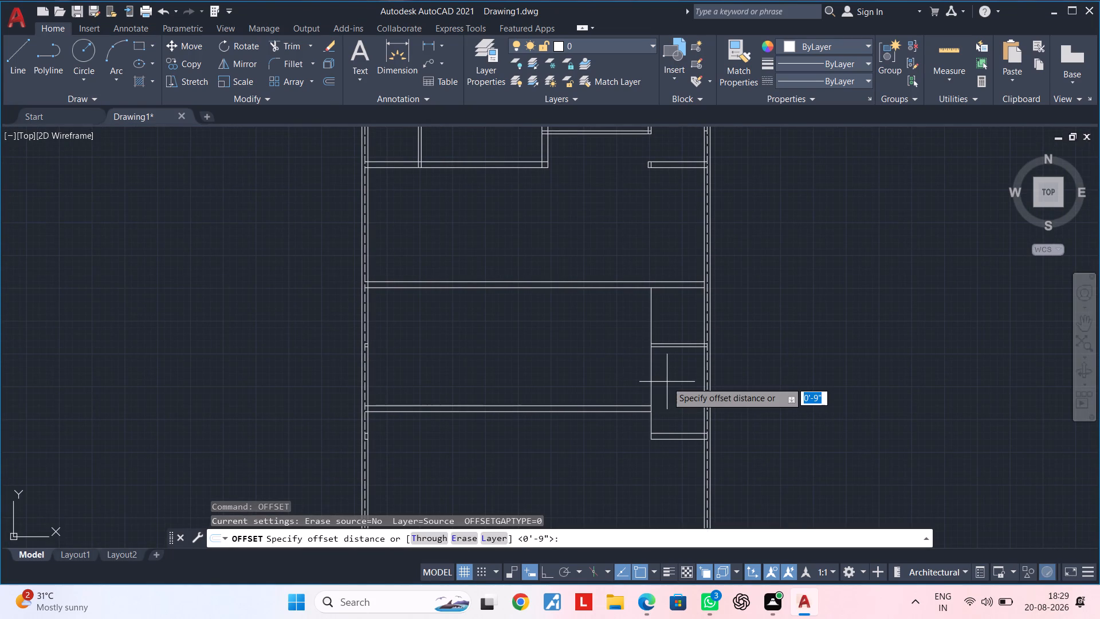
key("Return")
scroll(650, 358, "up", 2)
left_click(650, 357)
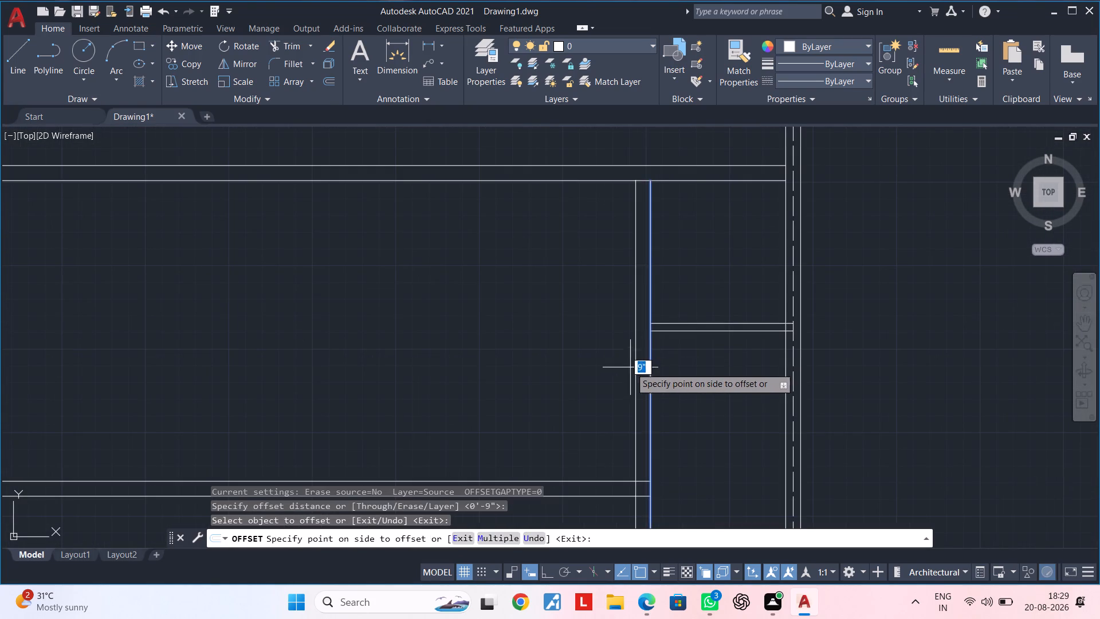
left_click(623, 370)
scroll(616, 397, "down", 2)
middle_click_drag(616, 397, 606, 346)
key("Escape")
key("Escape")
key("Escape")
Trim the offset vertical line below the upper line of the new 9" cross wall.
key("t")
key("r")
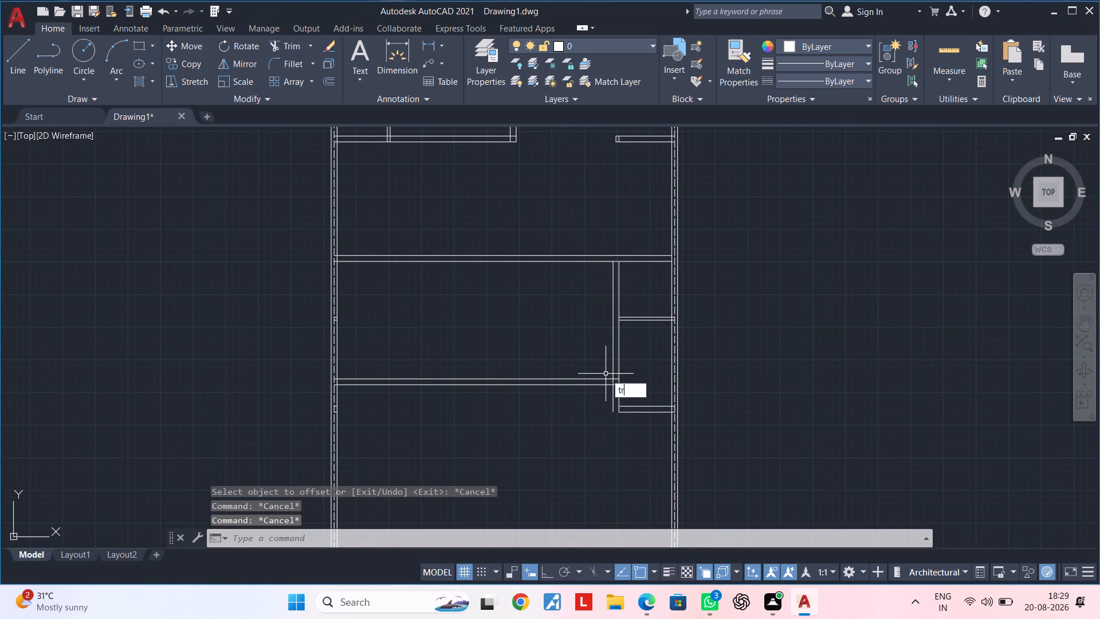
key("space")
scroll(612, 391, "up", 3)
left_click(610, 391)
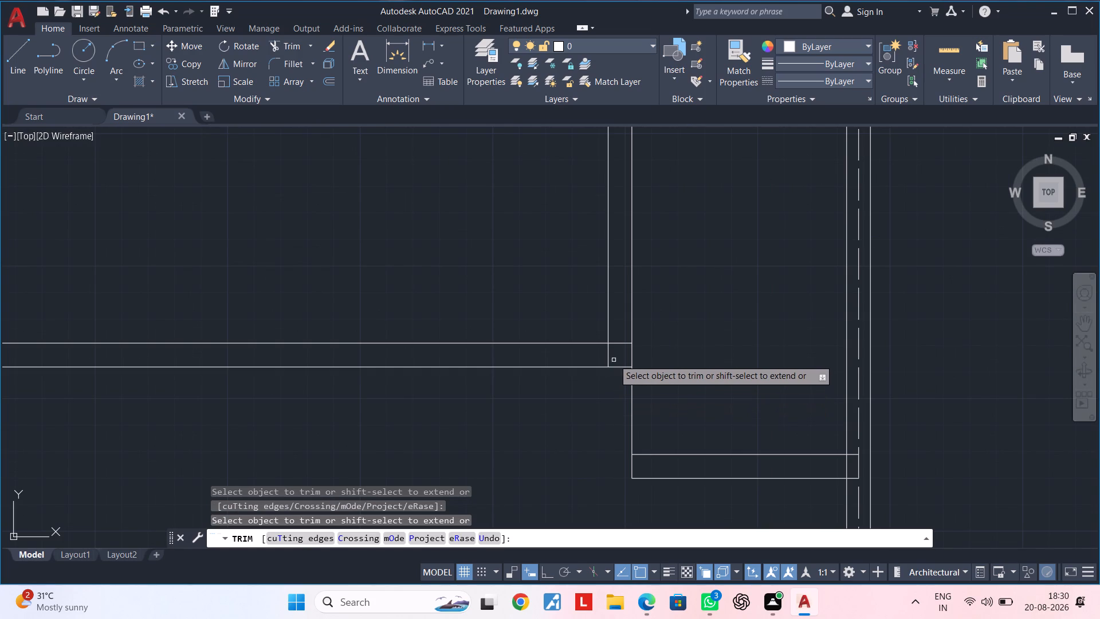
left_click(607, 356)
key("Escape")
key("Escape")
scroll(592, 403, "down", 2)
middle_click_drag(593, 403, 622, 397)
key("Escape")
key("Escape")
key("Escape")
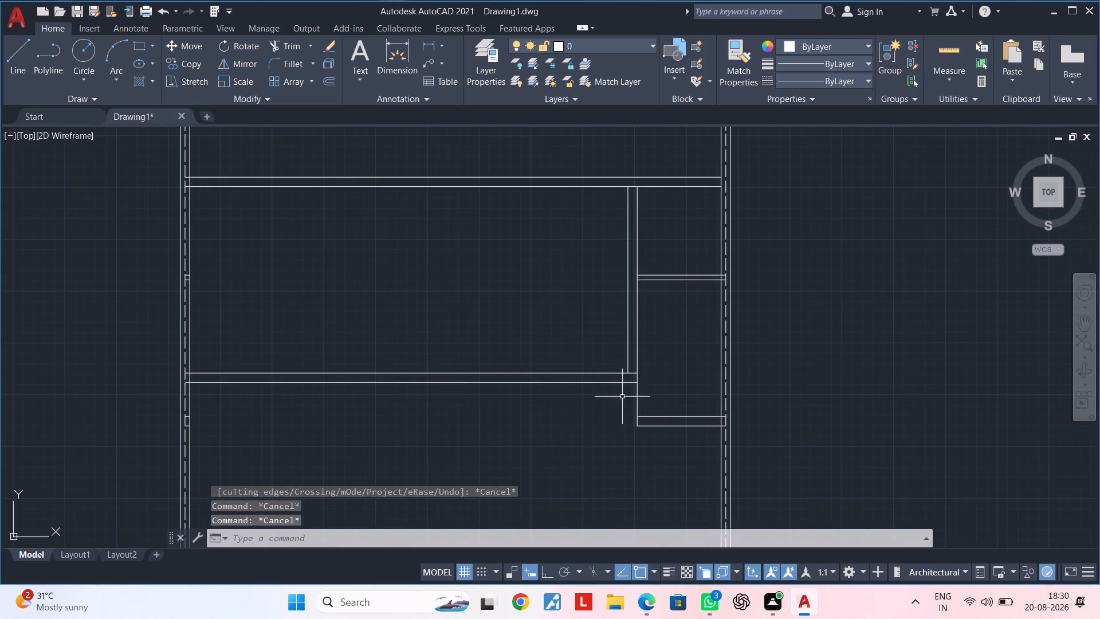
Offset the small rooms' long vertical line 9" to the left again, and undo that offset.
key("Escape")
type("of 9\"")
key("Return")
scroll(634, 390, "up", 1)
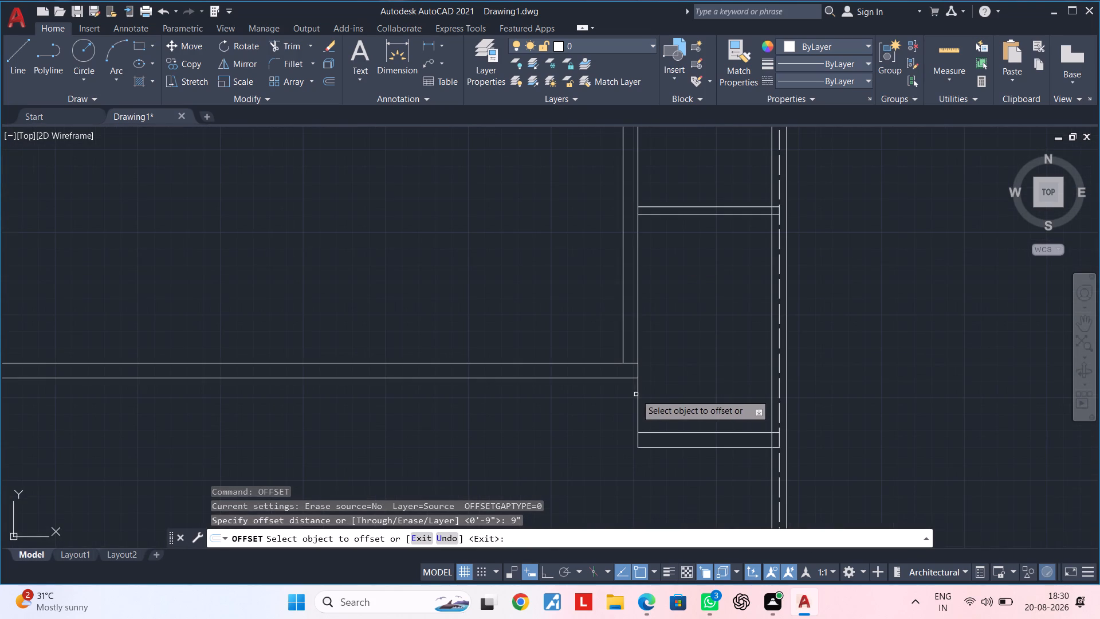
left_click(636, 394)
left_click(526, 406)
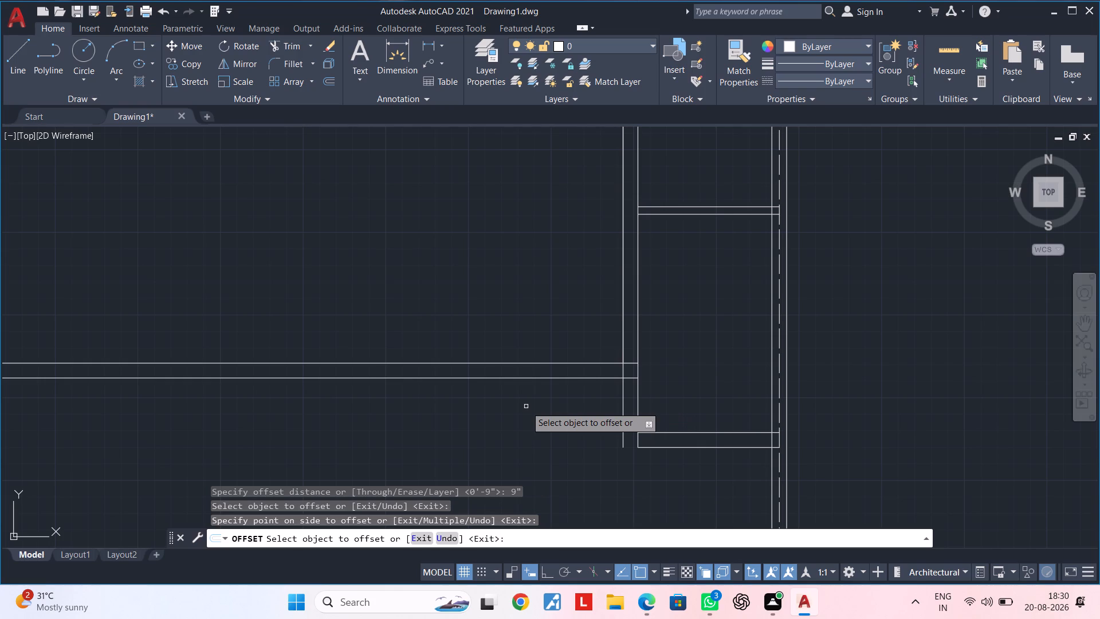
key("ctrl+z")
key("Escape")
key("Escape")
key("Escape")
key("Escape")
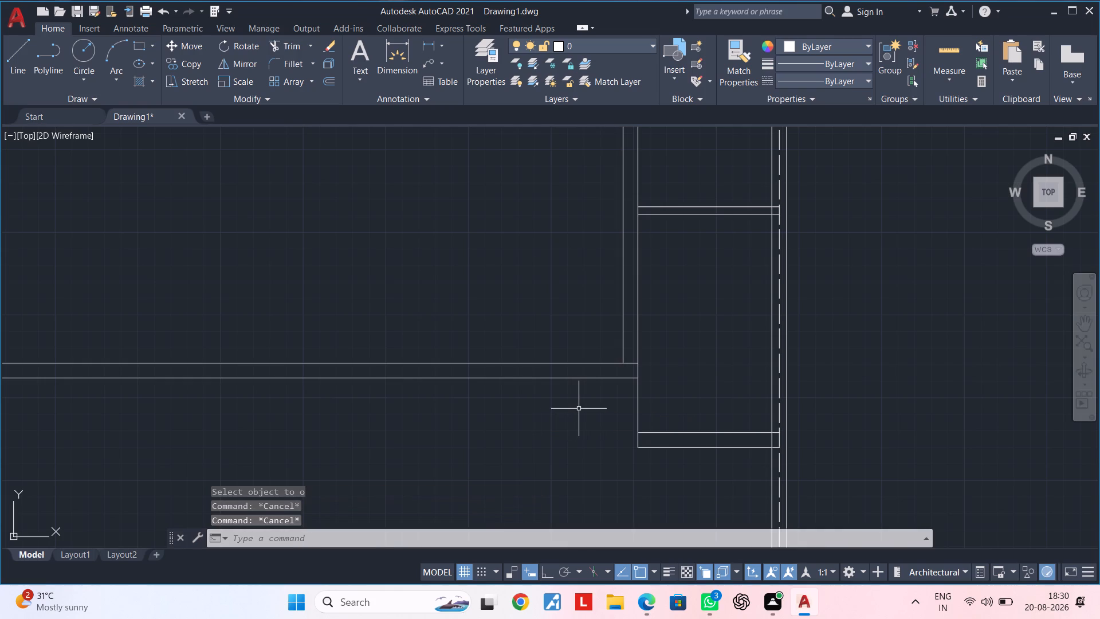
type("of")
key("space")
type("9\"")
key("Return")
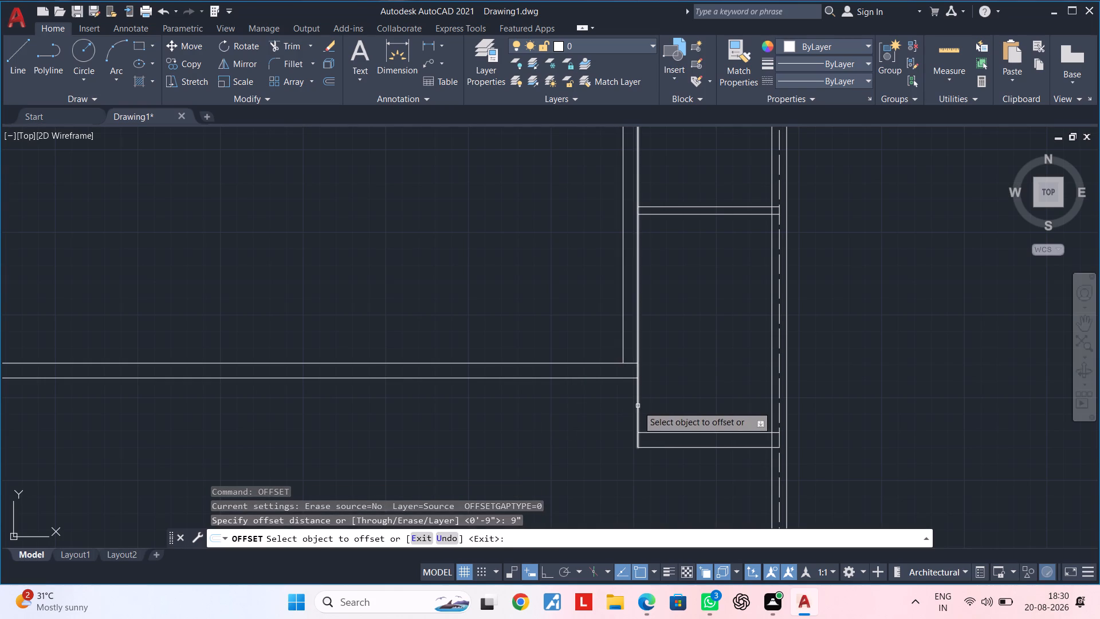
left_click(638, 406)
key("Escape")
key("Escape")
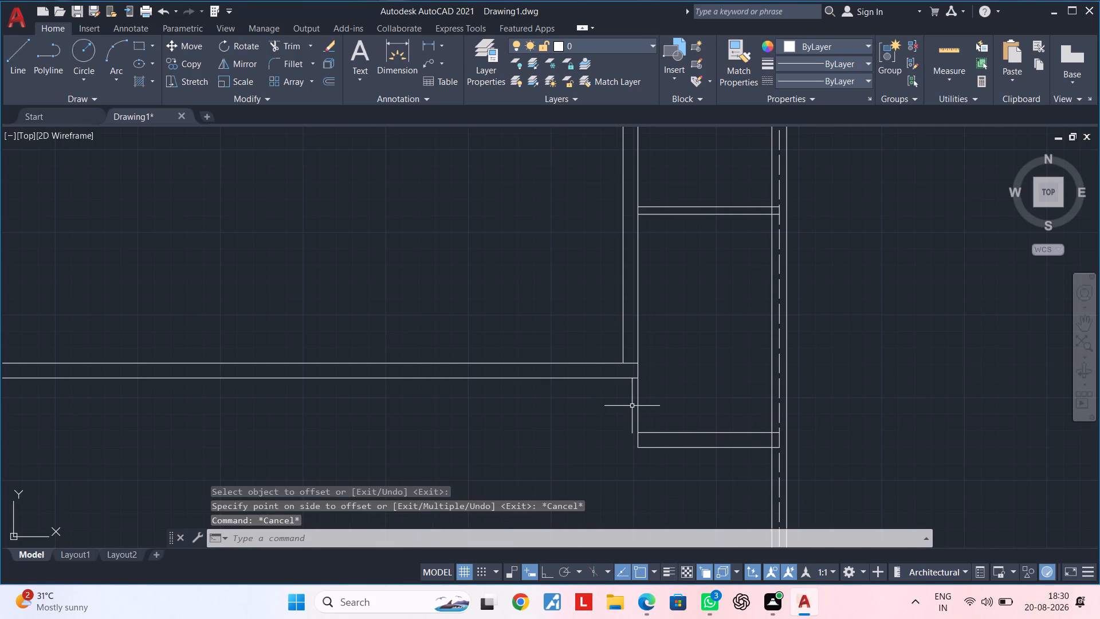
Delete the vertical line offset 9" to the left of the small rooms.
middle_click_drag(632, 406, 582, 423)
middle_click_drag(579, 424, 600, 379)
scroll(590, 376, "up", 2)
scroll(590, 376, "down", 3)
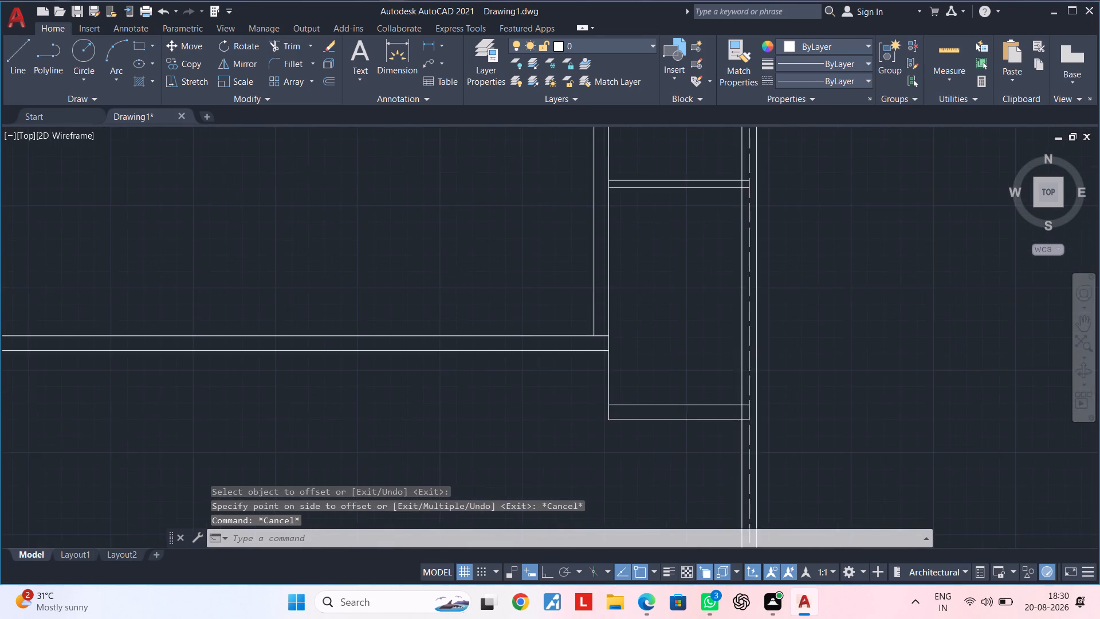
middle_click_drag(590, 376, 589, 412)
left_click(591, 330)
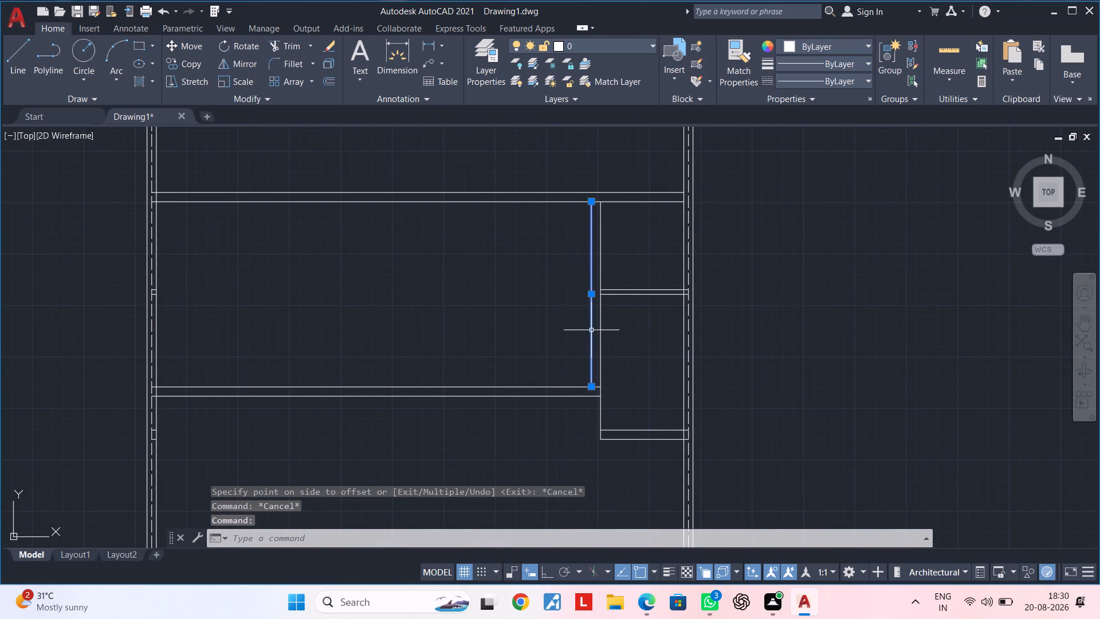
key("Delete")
Offset the small rooms' long vertical line 4.5" to the left.
middle_click_drag(594, 351, 615, 340)
scroll(612, 341, "up", 2)
middle_click_drag(612, 341, 612, 363)
key("Escape")
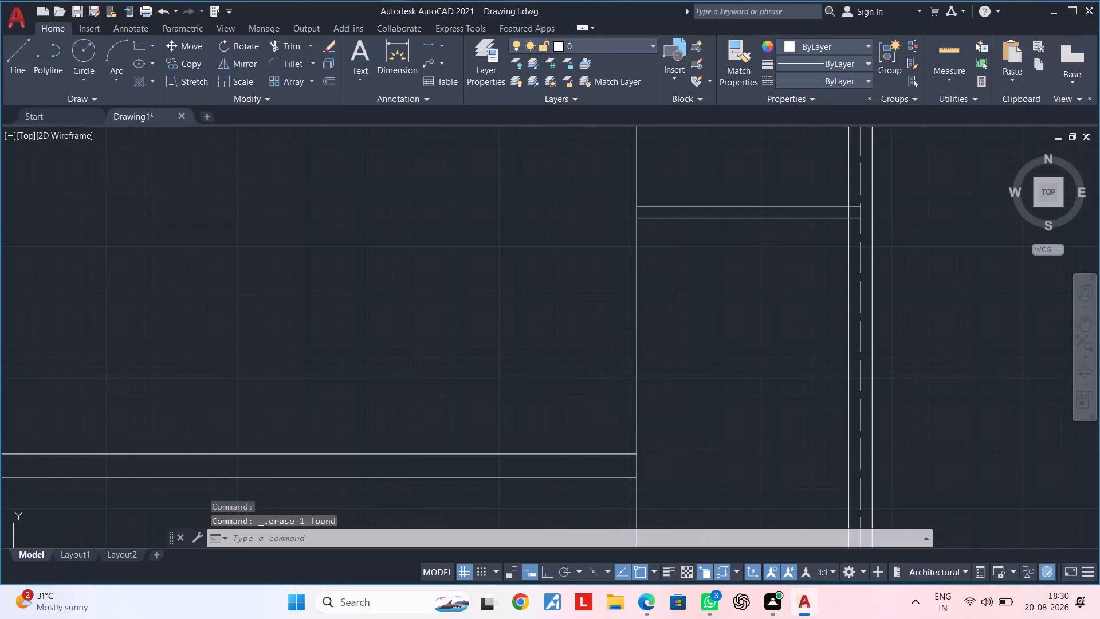
key("Escape")
key("Escape")
type("of 4.5\"")
key("Return")
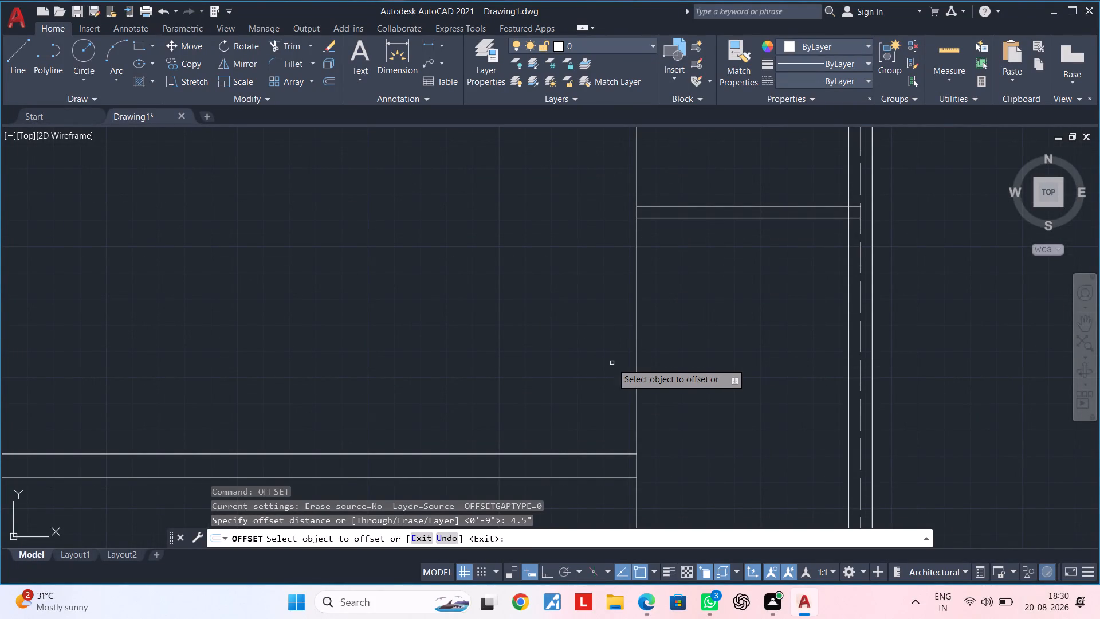
left_click(636, 358)
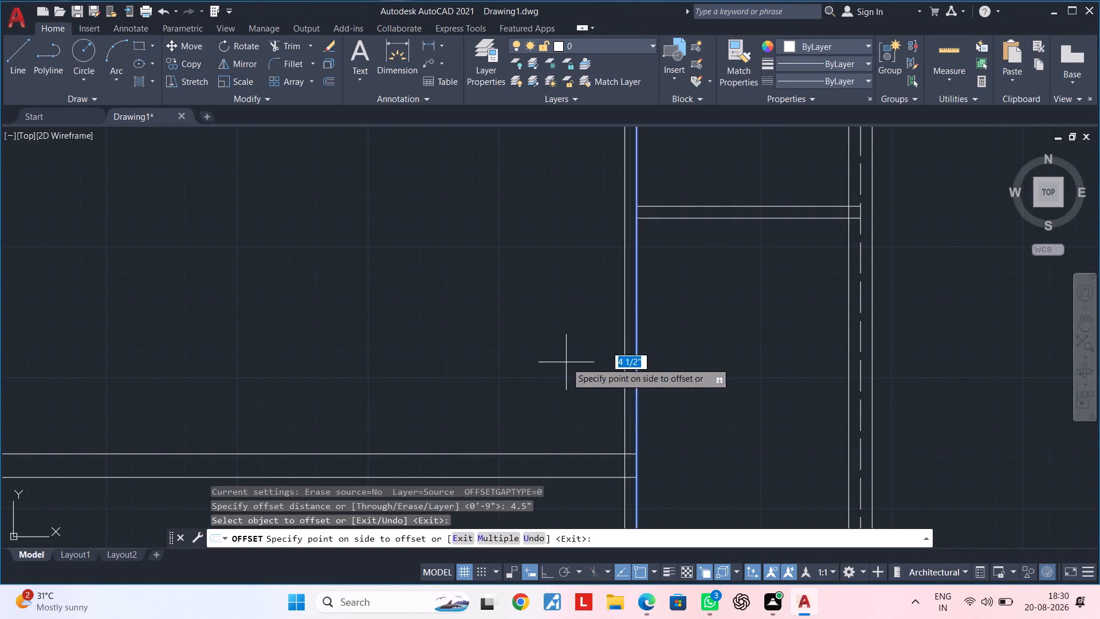
left_click(566, 362)
scroll(566, 362, "down", 2)
middle_click_drag(567, 367, 573, 330)
key("Escape")
key("Escape")
key("Escape")
Trim the new 4.5" offset line below the upper line of the 9" cross wall.
scroll(590, 362, "up", 3)
middle_click_drag(594, 370, 559, 356)
key("Escape")
key("Escape")
type("tr")
key("space")
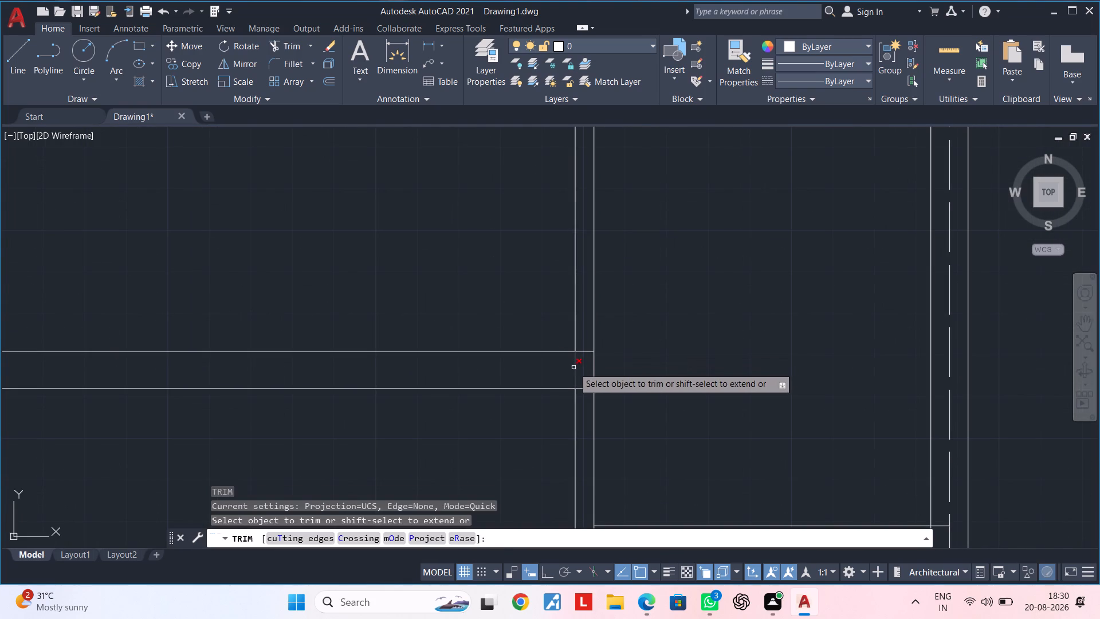
left_click(573, 367)
left_click(573, 406)
scroll(557, 406, "down", 3)
middle_click_drag(557, 406, 601, 348)
key("Escape")
key("Escape")
key("Escape")
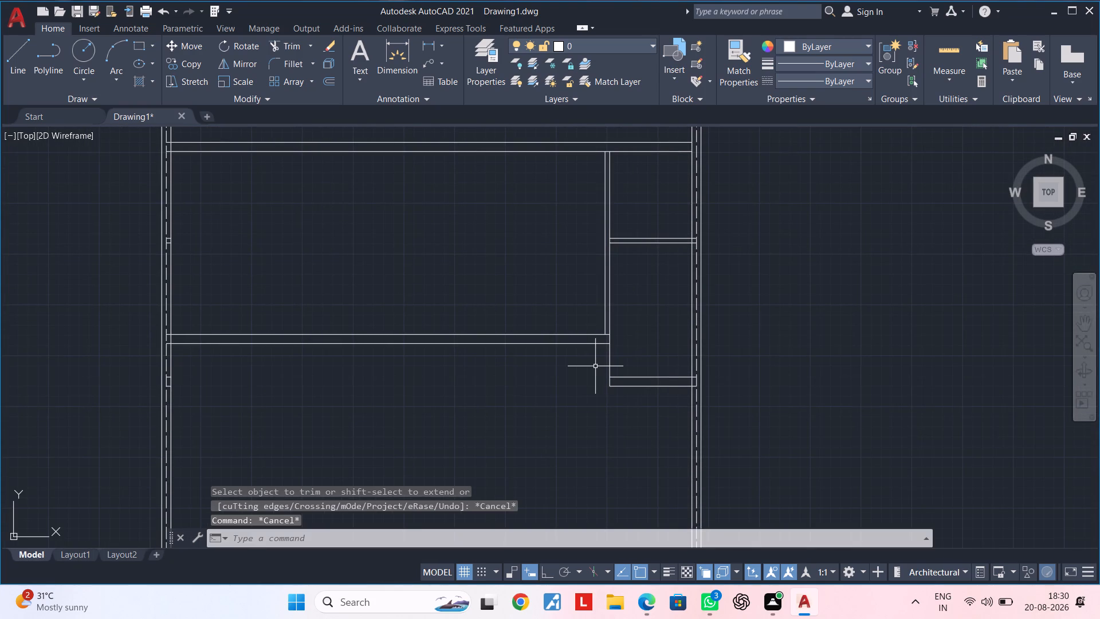
Offset the small rooms' long vertical line 9" to the left.
key("Escape")
type("of 9\"")
key("Return")
scroll(606, 351, "up", 2)
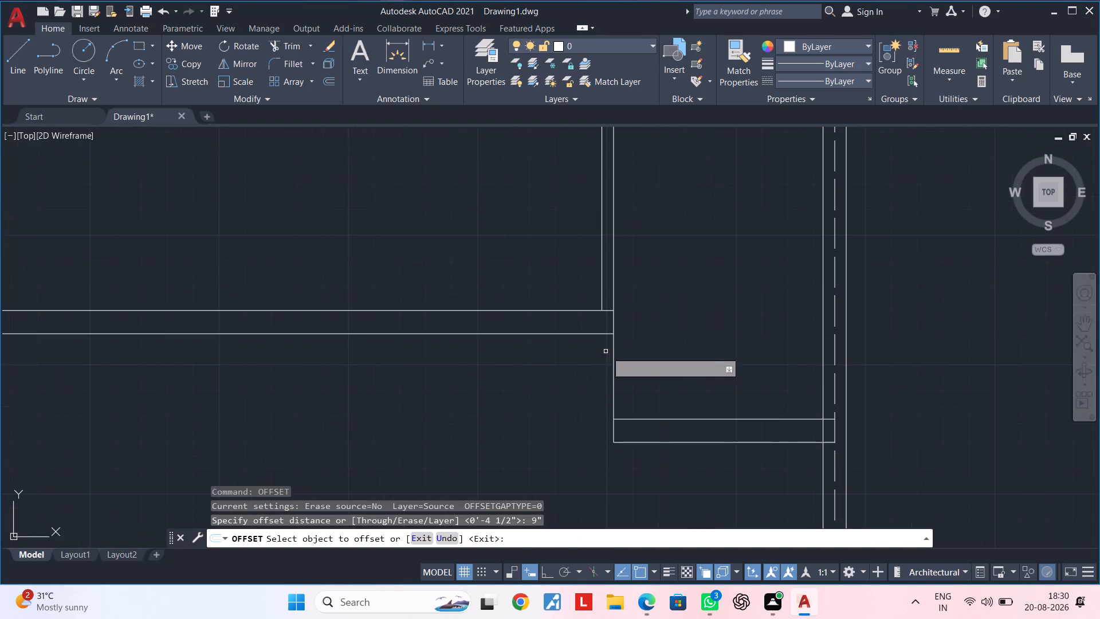
left_click(615, 351)
left_click(545, 357)
key("Escape")
key("Escape")
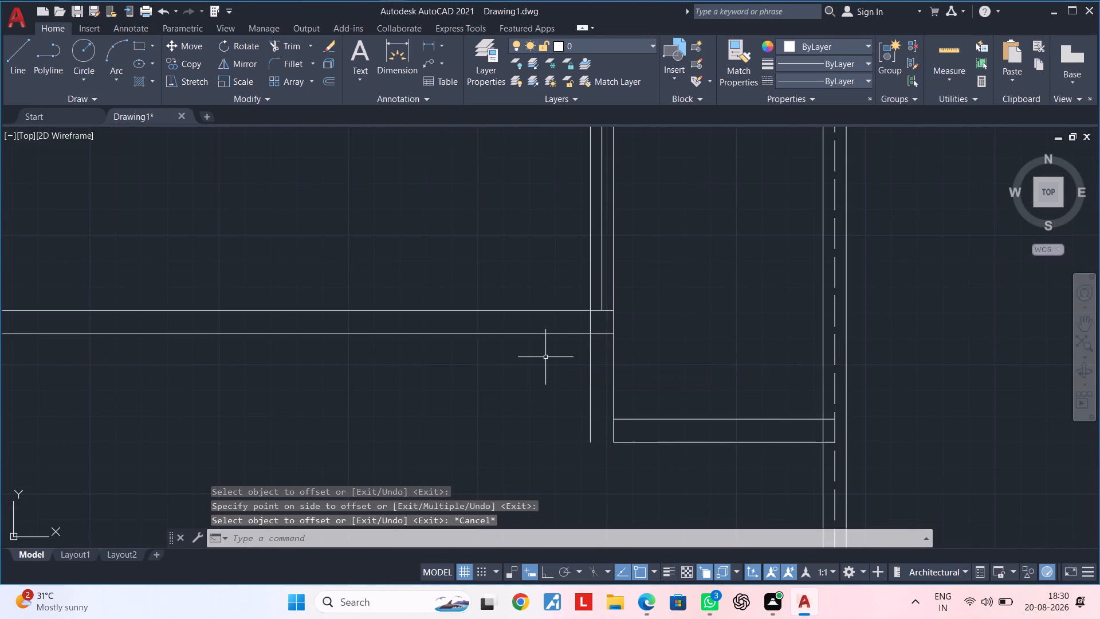
Trim the new 9" offset line above the upper line of the 9" cross wall.
type("tr")
key("space")
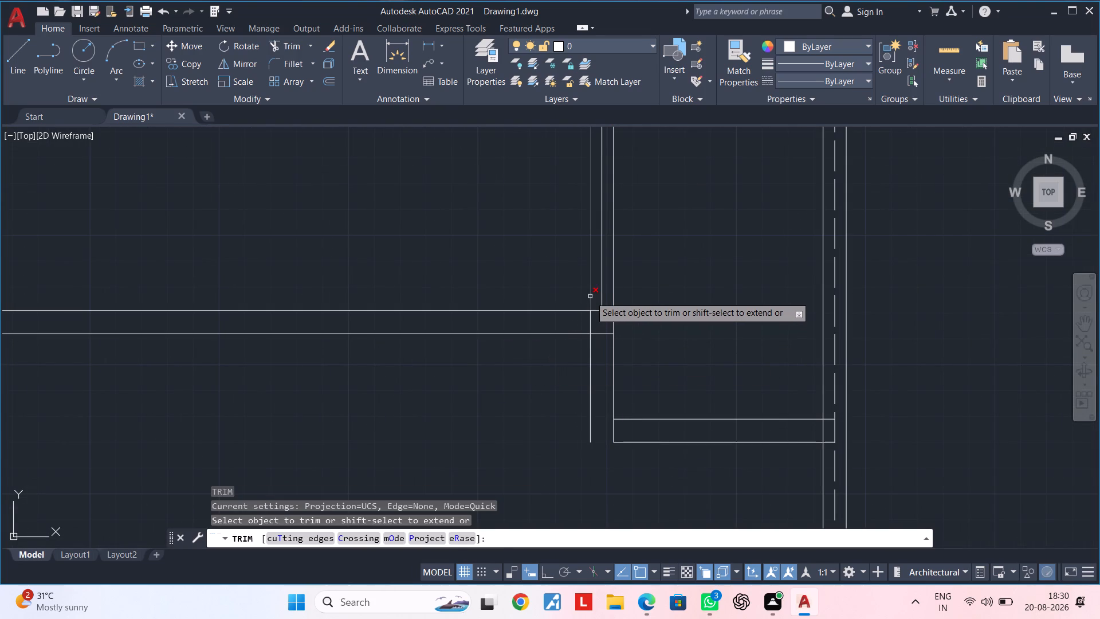
left_click(590, 296)
key("Escape")
key("Escape")
middle_click_drag(588, 433, 575, 376)
key("Escape")
key("Escape")
Extend the bottom line of the small rooms' lowest wall left to the 9" offset line.
type("ex")
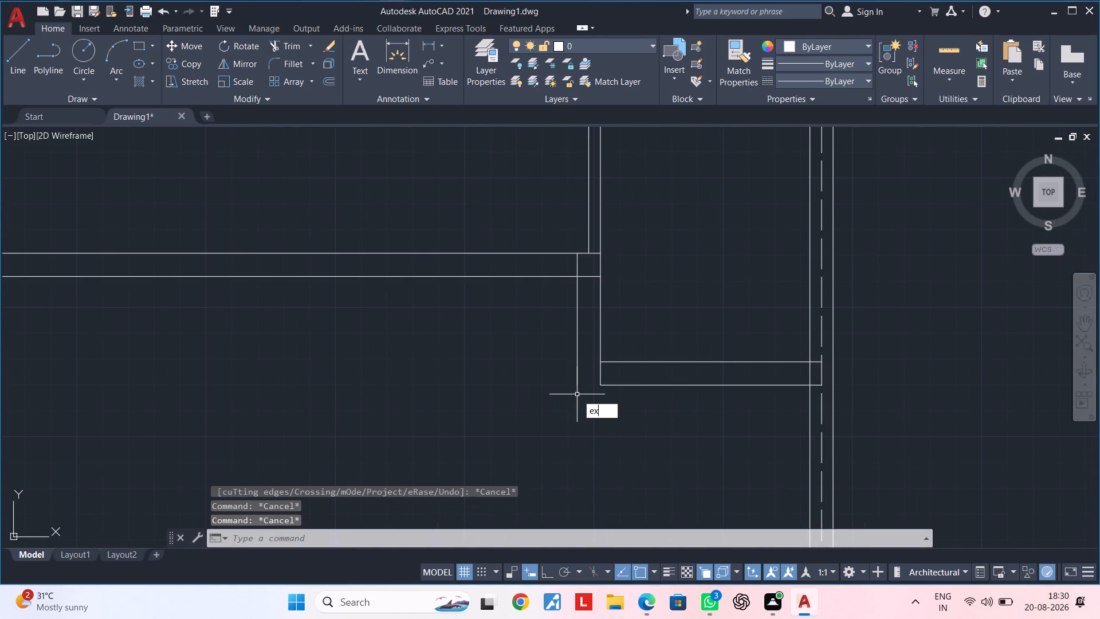
key("space")
left_click(624, 385)
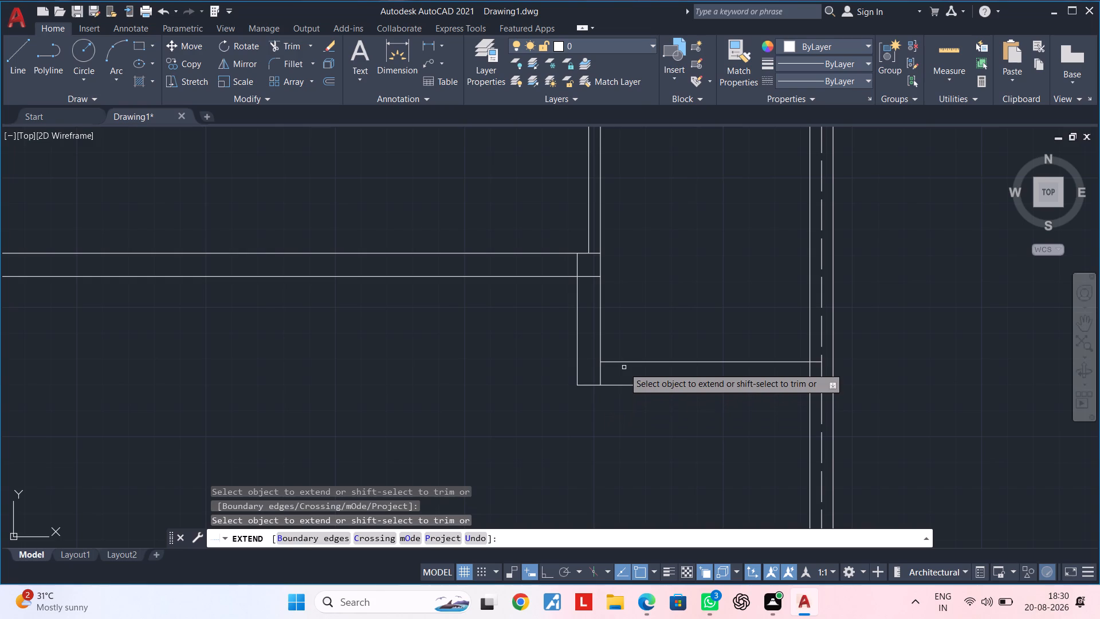
key("Escape")
key("Escape")
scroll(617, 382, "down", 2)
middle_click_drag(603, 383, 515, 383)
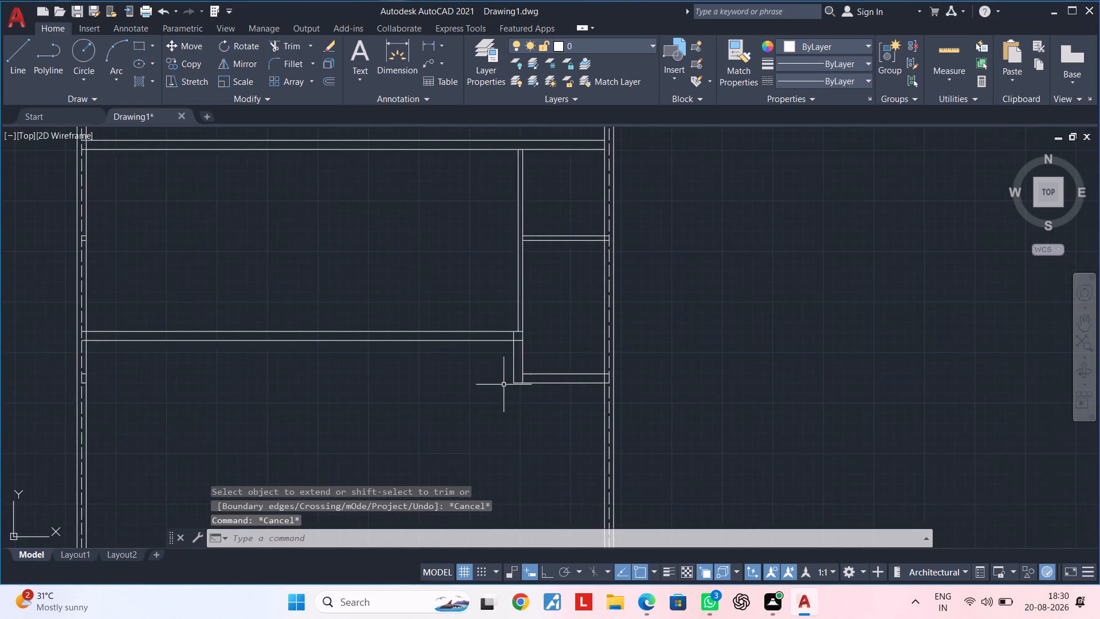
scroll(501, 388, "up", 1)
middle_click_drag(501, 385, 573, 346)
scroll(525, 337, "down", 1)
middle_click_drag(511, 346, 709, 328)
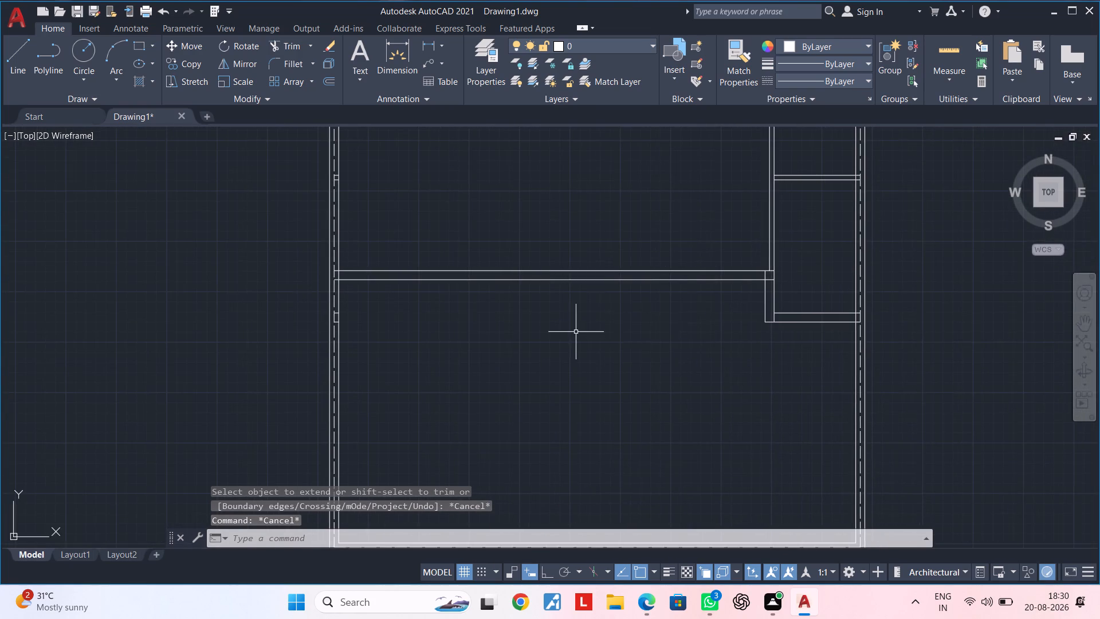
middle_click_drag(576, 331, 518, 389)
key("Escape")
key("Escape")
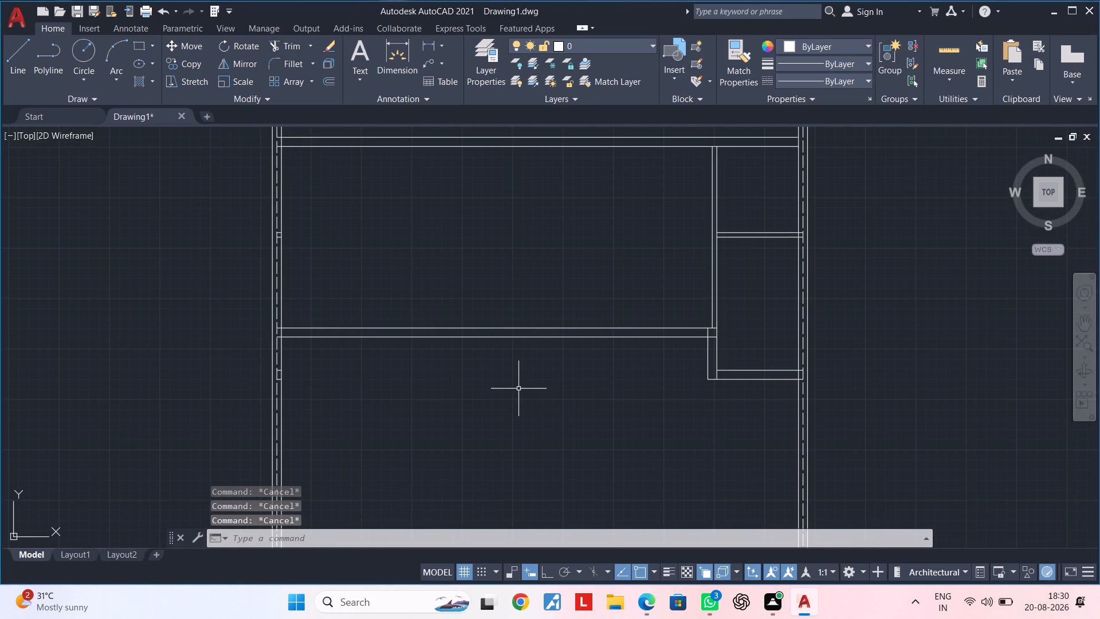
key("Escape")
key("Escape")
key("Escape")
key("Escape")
Offset the left line of the small rooms' 4.5" vertical wall 12'9" to the left.
type("of")
key("space")
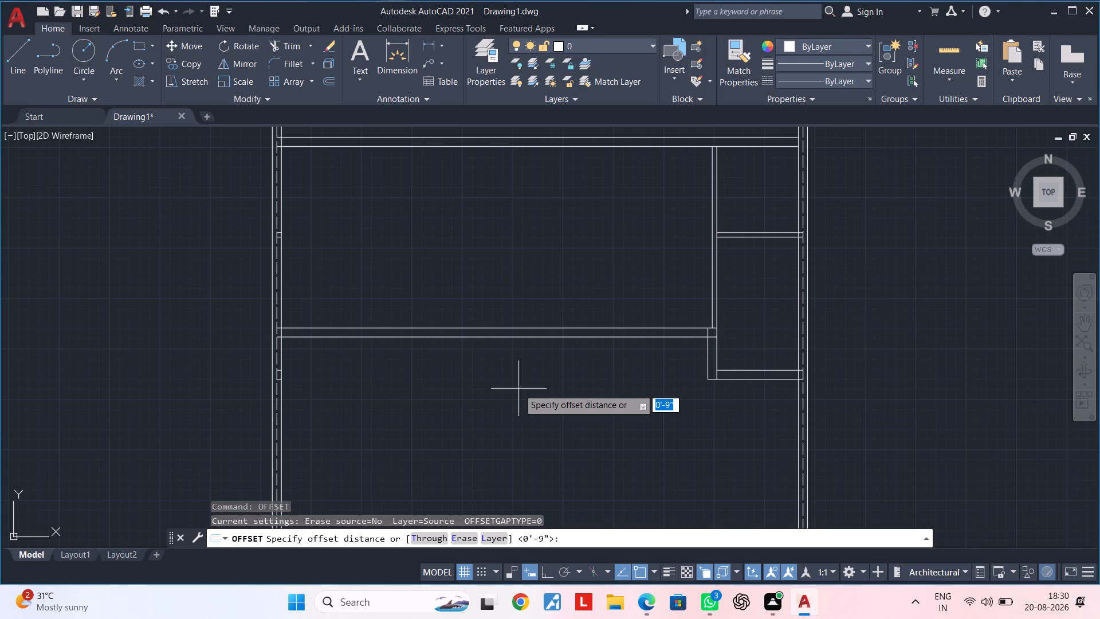
type("12'9\"")
key("Return")
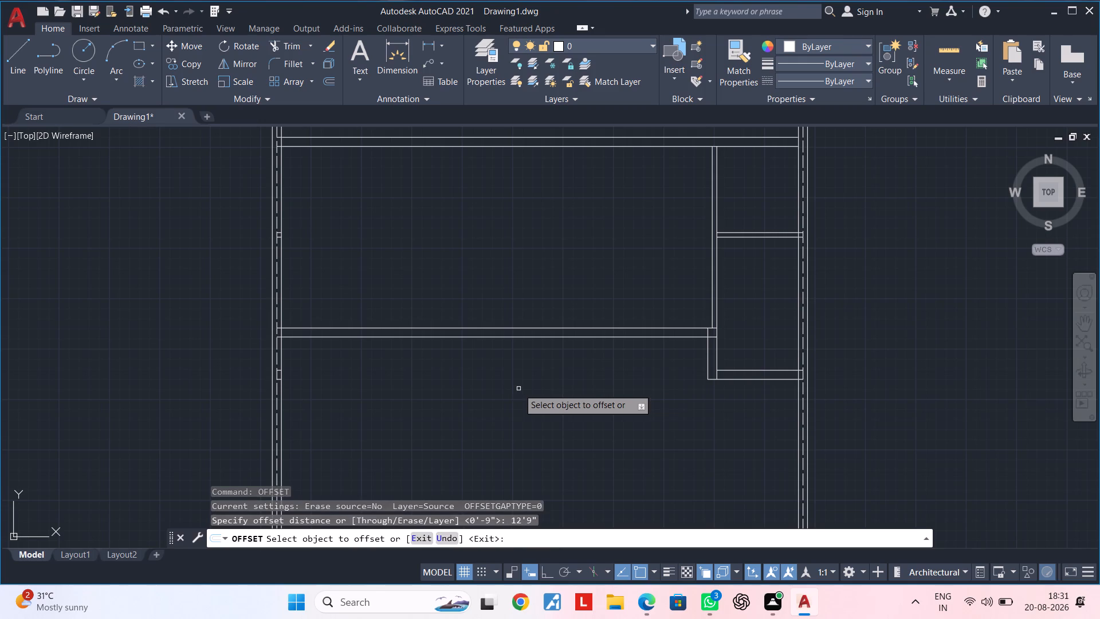
left_click(712, 258)
left_click(563, 263)
middle_click_drag(502, 263, 555, 305)
scroll(503, 263, "down", 1)
scroll(556, 300, "up", 1)
middle_click_drag(559, 298, 552, 323)
key("space")
Offset the new vertical room line 9" to the left to form a wall.
key("space")
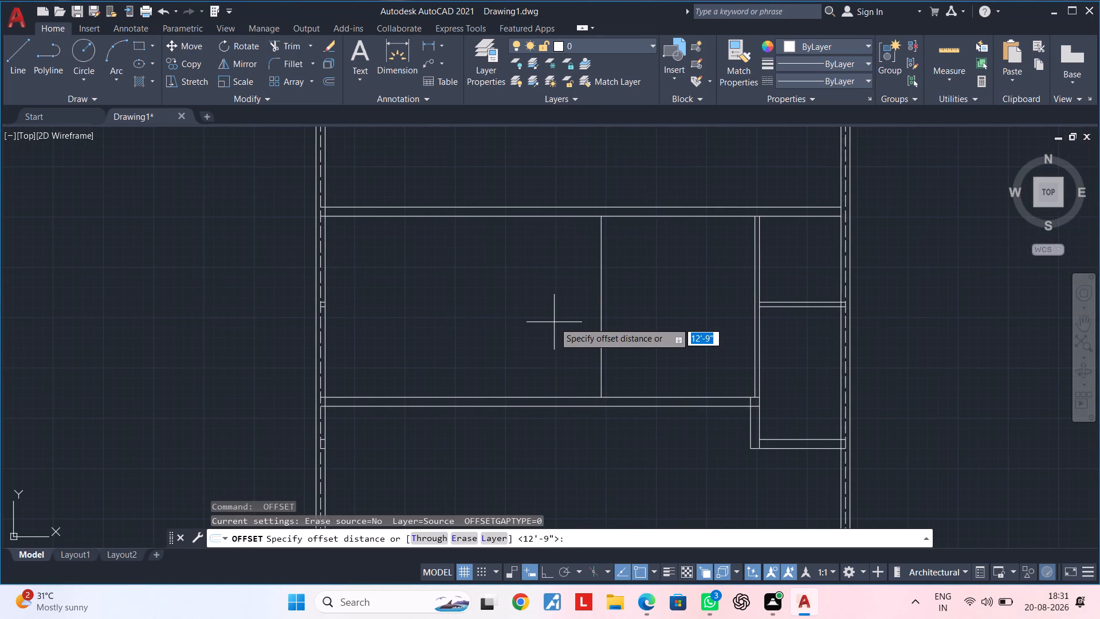
type("9\"")
key("Return")
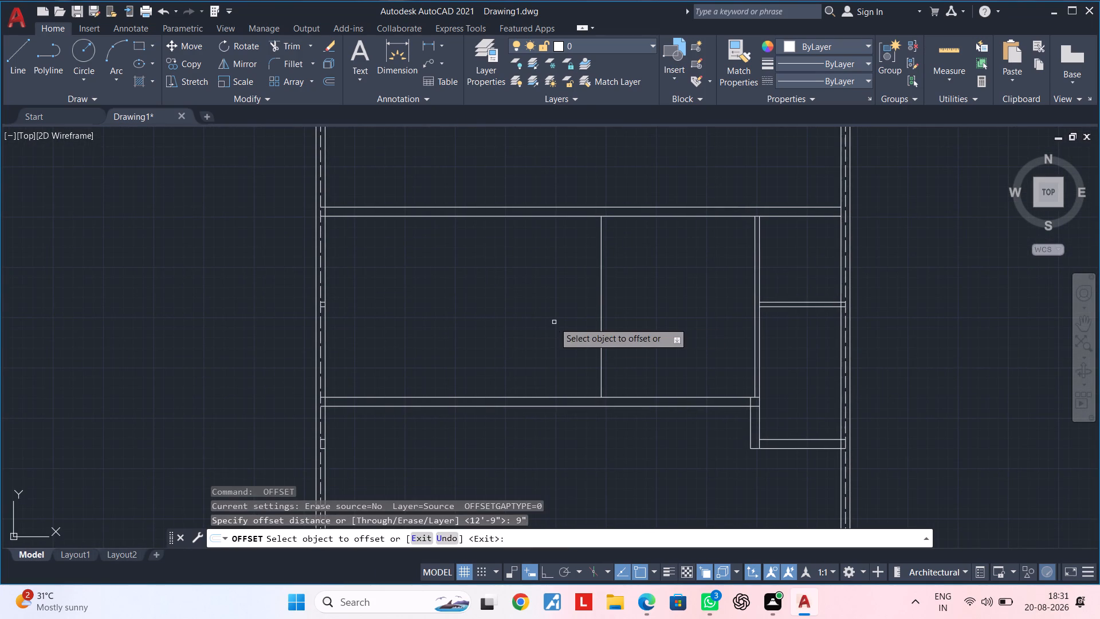
left_click(603, 293)
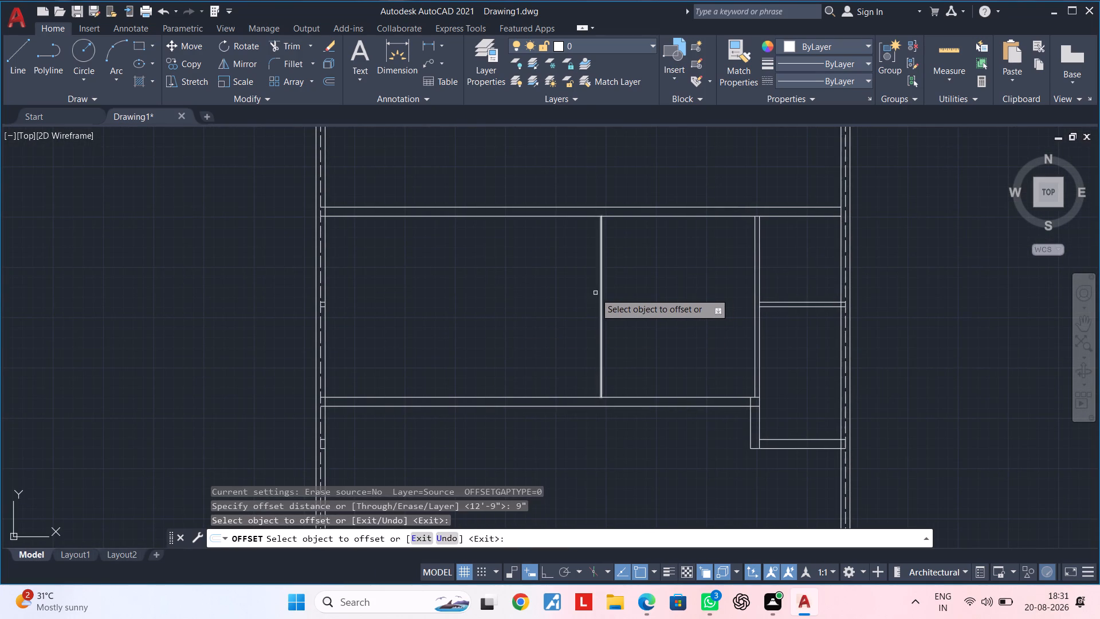
left_click(602, 293)
left_click(477, 299)
middle_click_drag(548, 310, 673, 309)
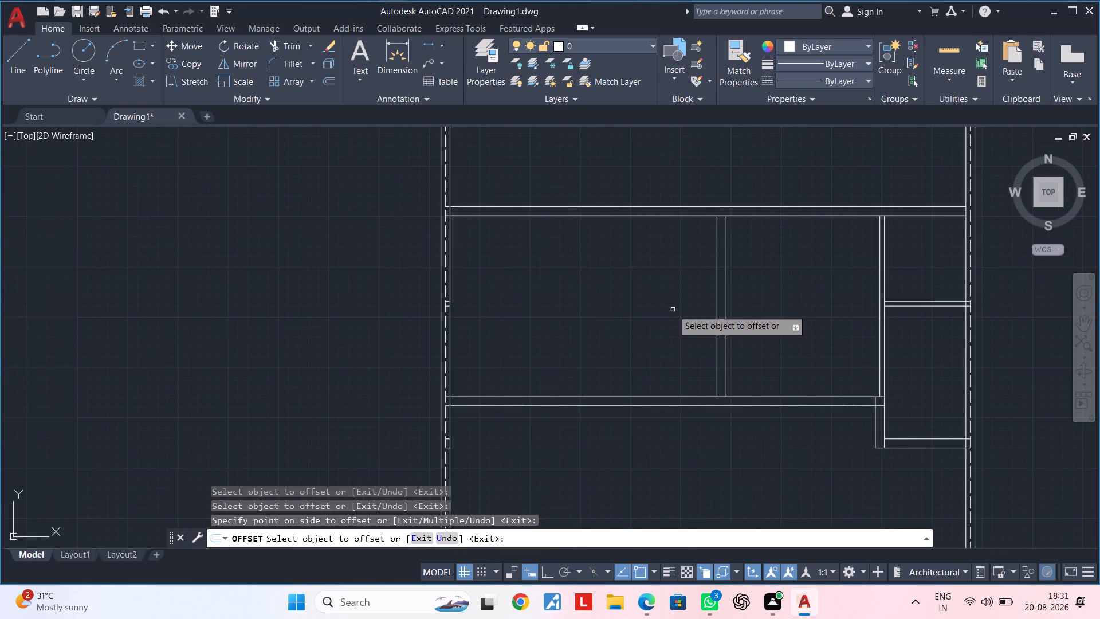
key("space")
Offset the left line of the new 9" vertical wall 6' to the left.
key("space")
type("6'")
key("Return")
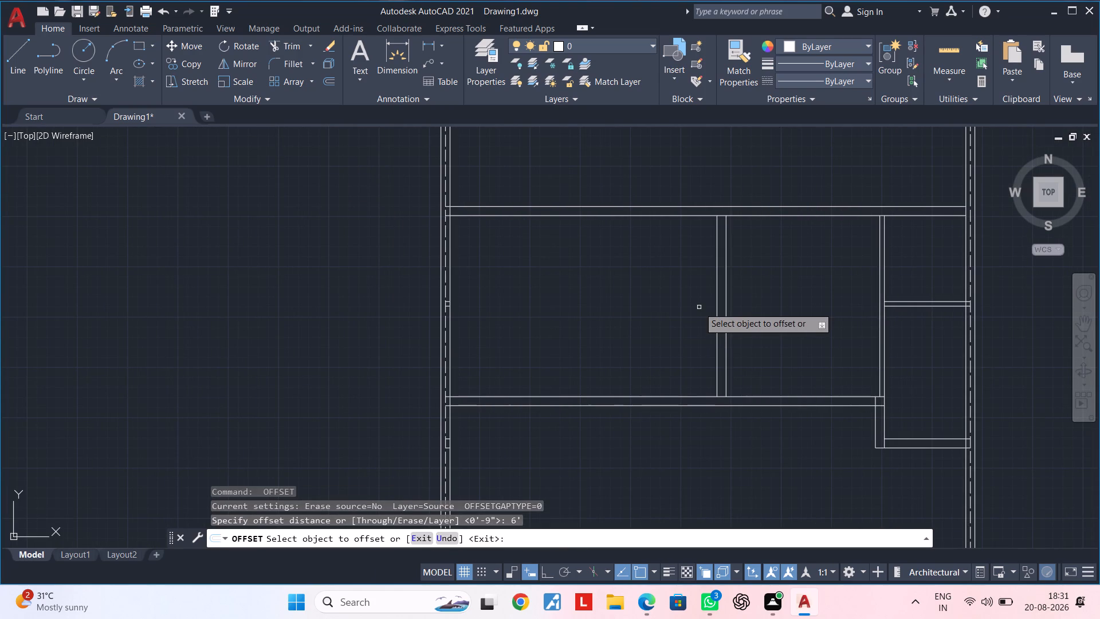
left_click(717, 303)
left_click(599, 311)
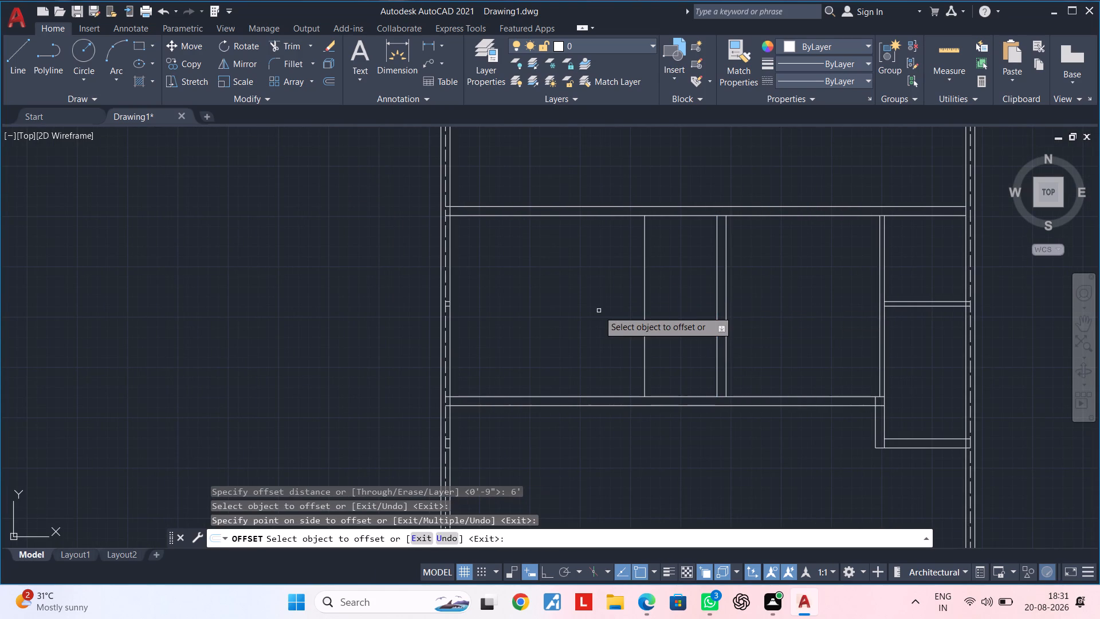
key("space")
Offset the 6' offset line 9" to the left to form a second vertical wall.
key("space")
type("9\"")
key("Return")
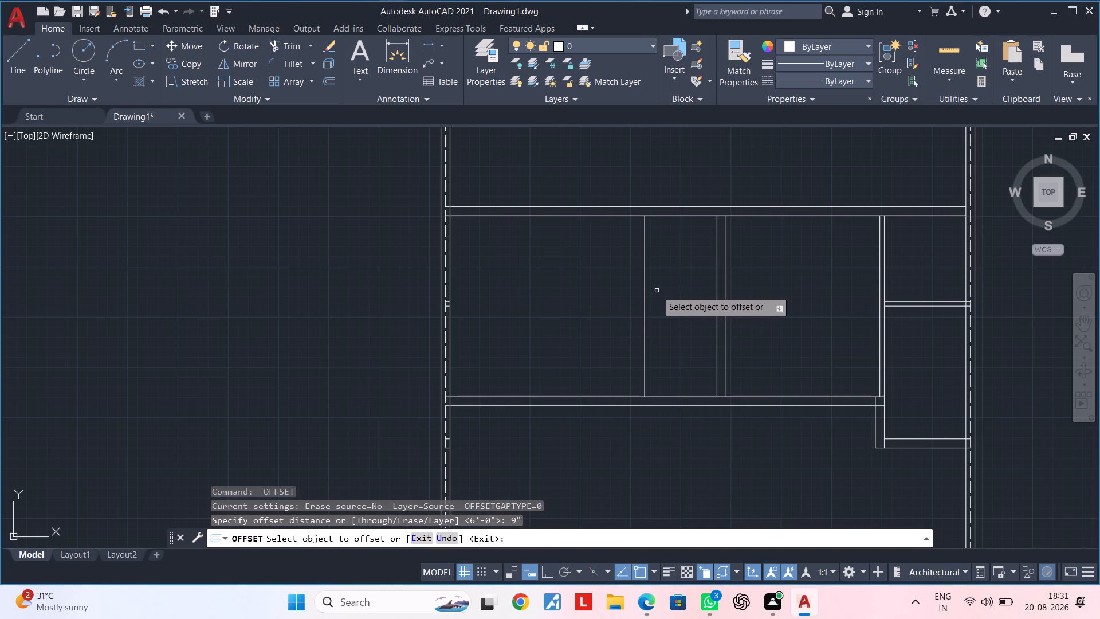
left_click(646, 293)
left_click(551, 294)
scroll(560, 293, "down", 1)
middle_click_drag(560, 293, 509, 302)
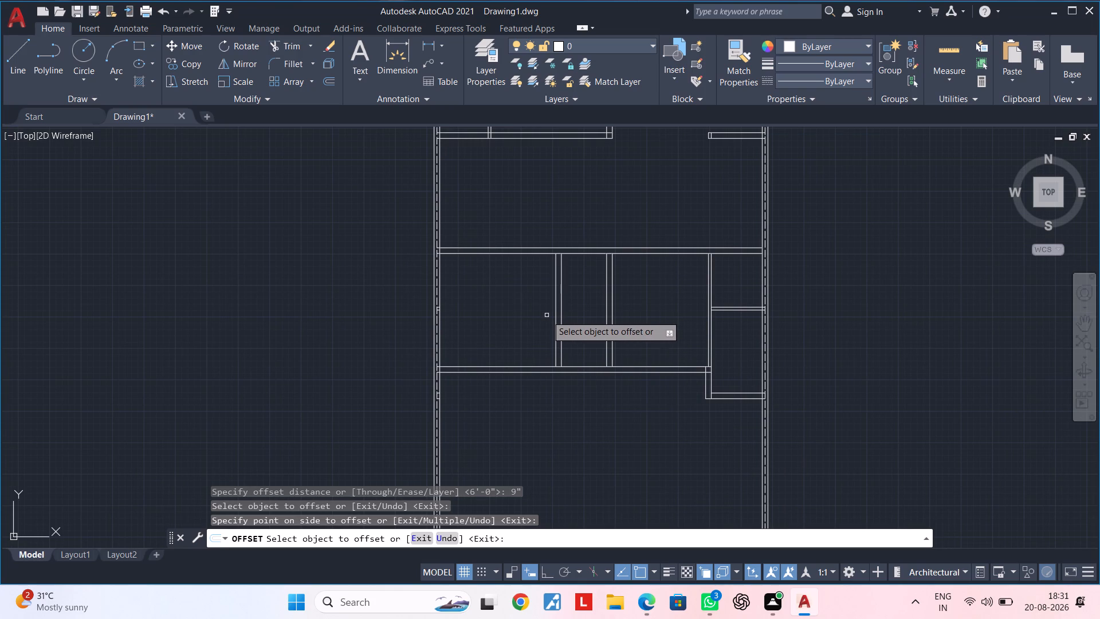
middle_click_drag(545, 317, 477, 308)
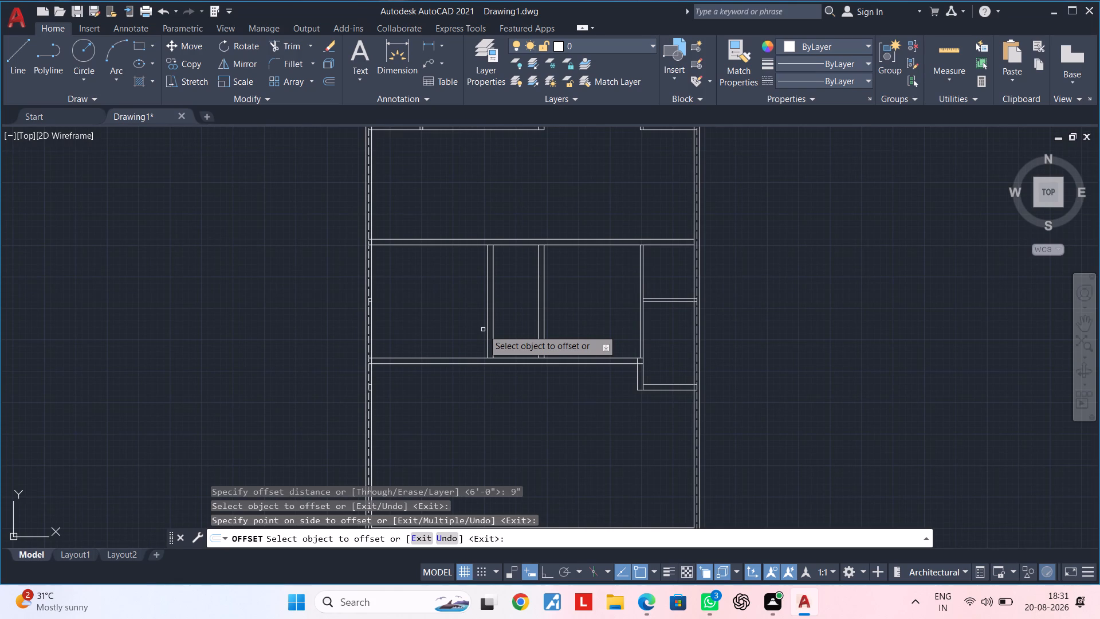
key("space")
Offset the upper line of the lower 9" cross wall 10'3" upward.
key("space")
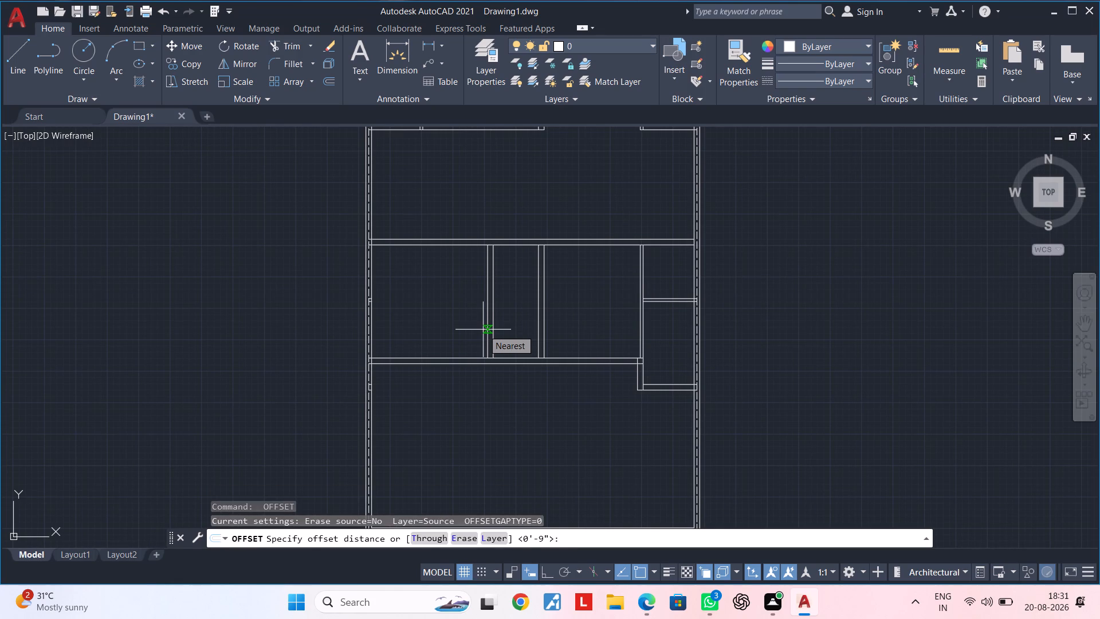
type("10'")
type("3\"")
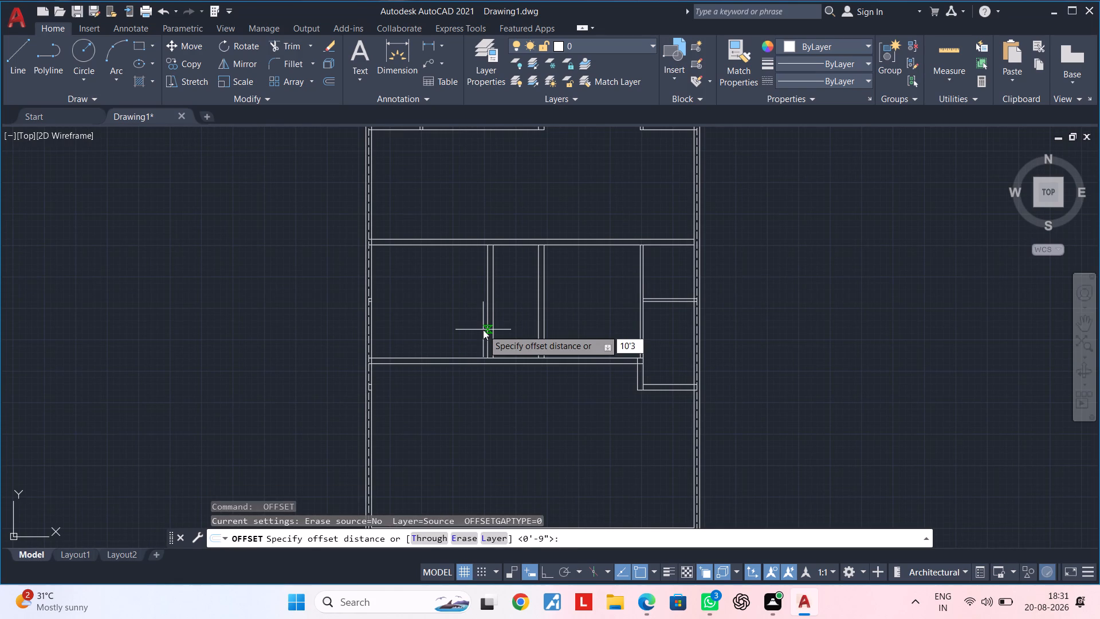
key("Return")
scroll(519, 351, "up", 1)
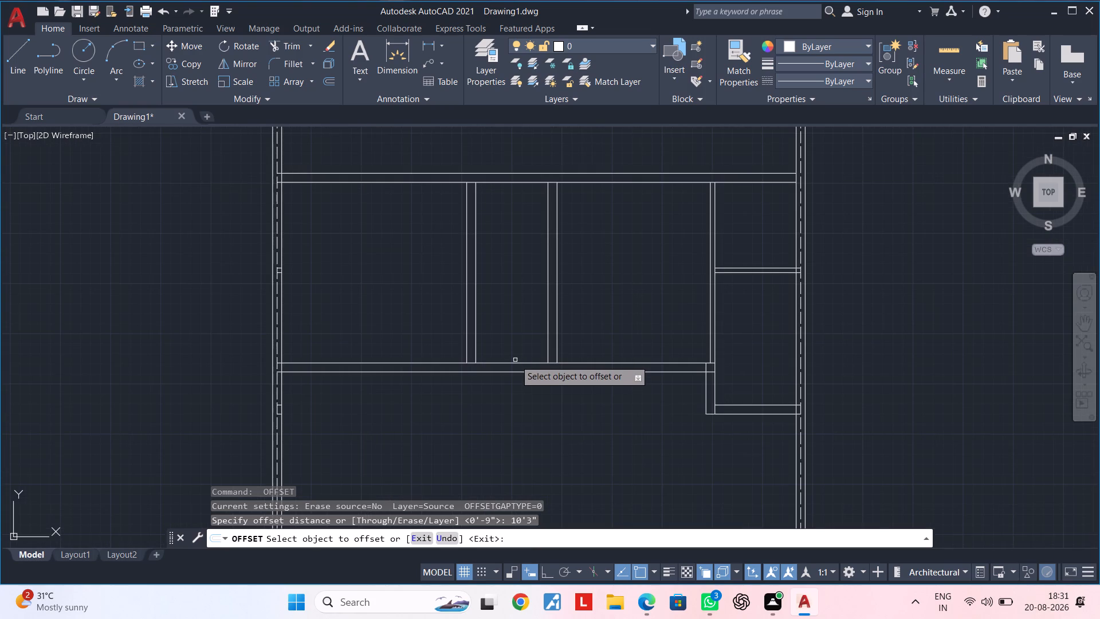
left_click(515, 361)
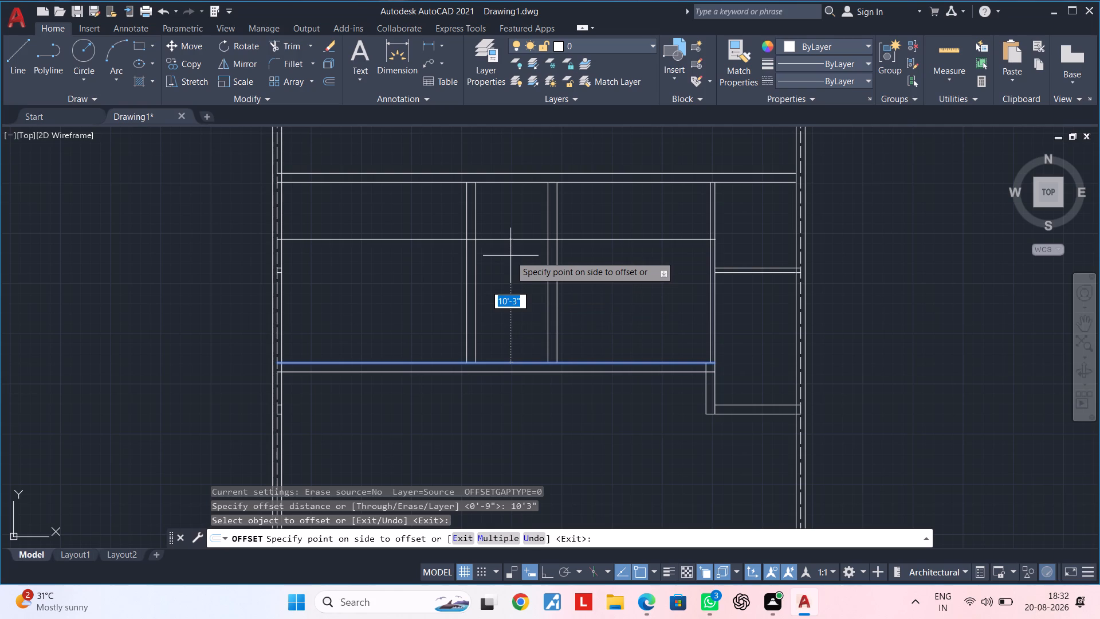
left_click(510, 256)
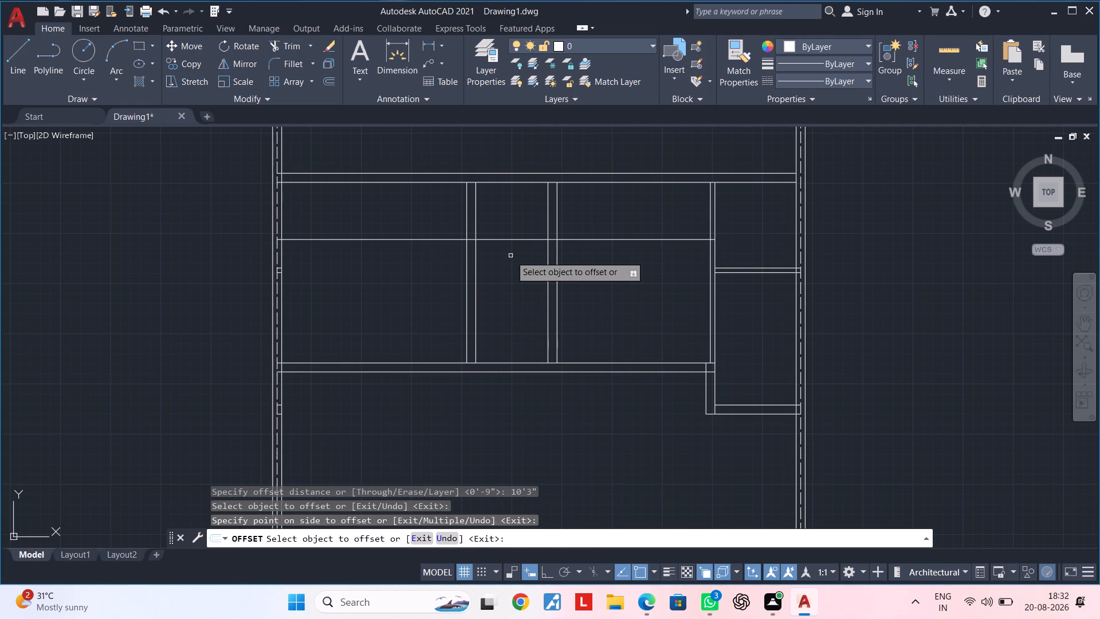
key("space")
Offset the 10'3" horizontal line 4.5" upward to form a partition wall.
key("space")
type("4.5\"")
key("Return")
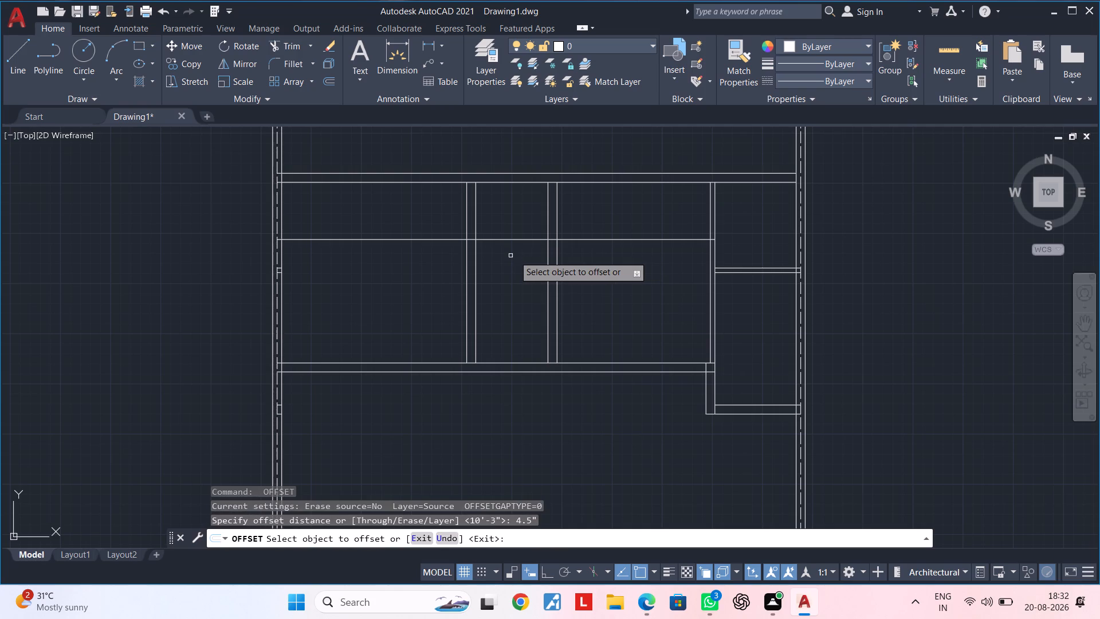
left_click(502, 238)
left_click(506, 224)
key("Escape")
key("Escape")
key("Escape")
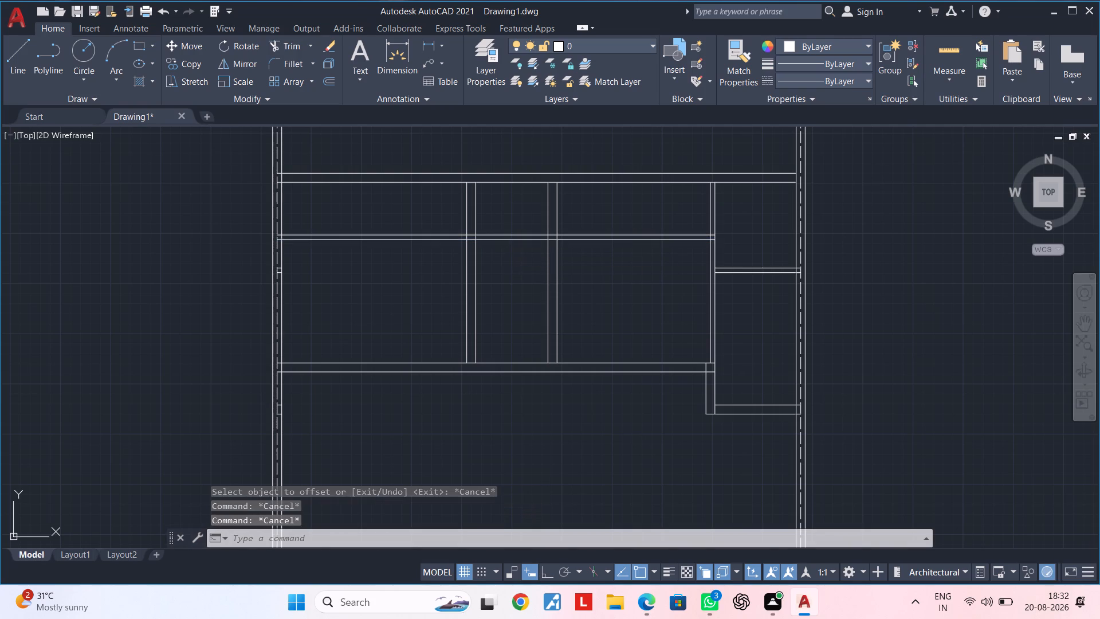
Trim the 4.5" partition lines in the rooms on both sides of the 6' wide space.
key("t")
type("r")
key("space")
left_click(407, 207)
left_click(404, 273)
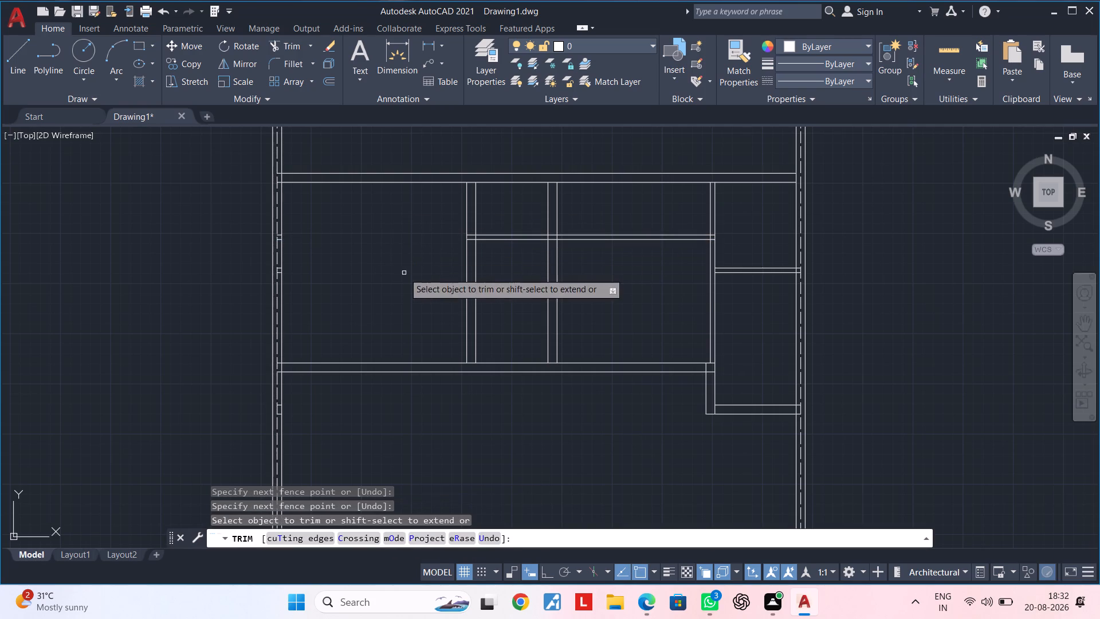
left_click(613, 206)
left_click(598, 278)
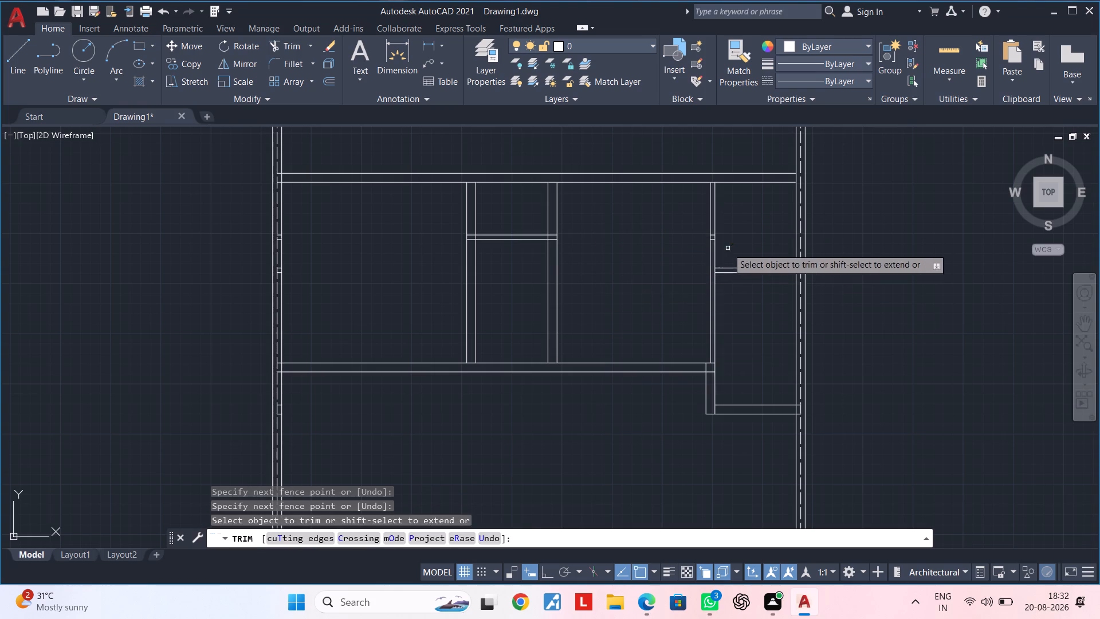
Trim the leftover 4.5" cross partition lines between the two lines of the right-hand vertical partition wall.
scroll(709, 242, "up", 8)
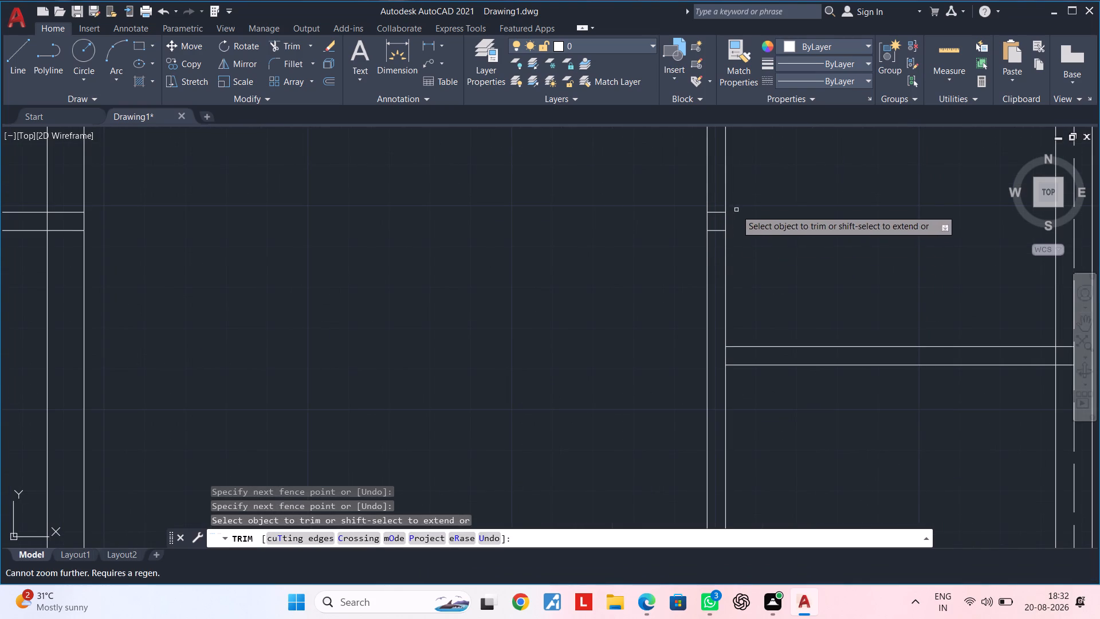
scroll(725, 224, "up", 3)
scroll(723, 232, "down", 3)
scroll(723, 232, "up", 7)
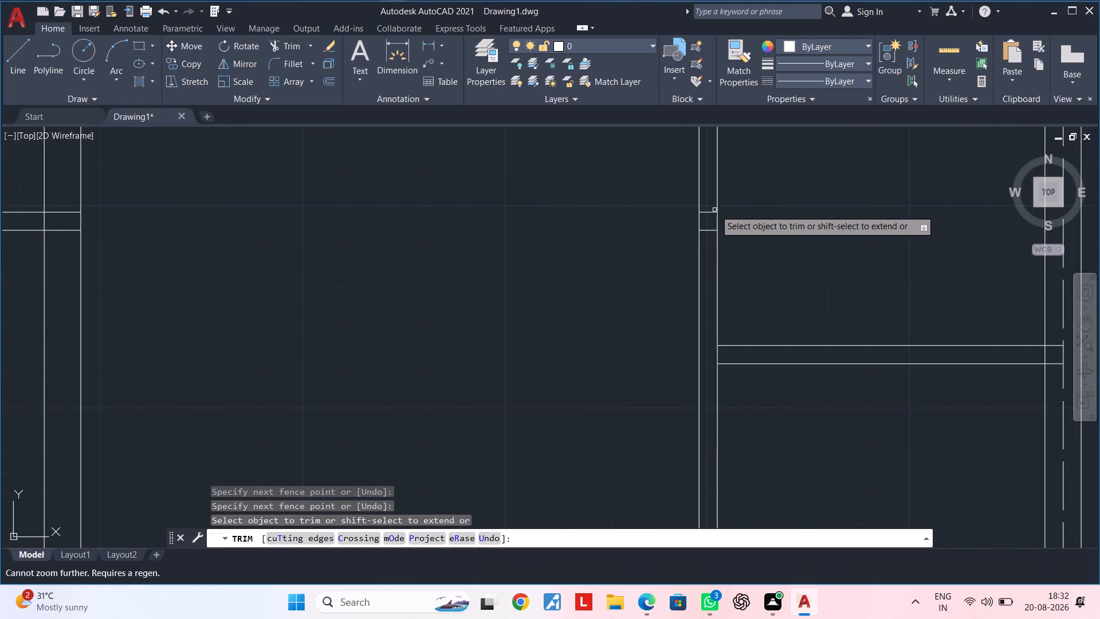
left_click(710, 205)
left_click(709, 243)
scroll(709, 245, "down", 4)
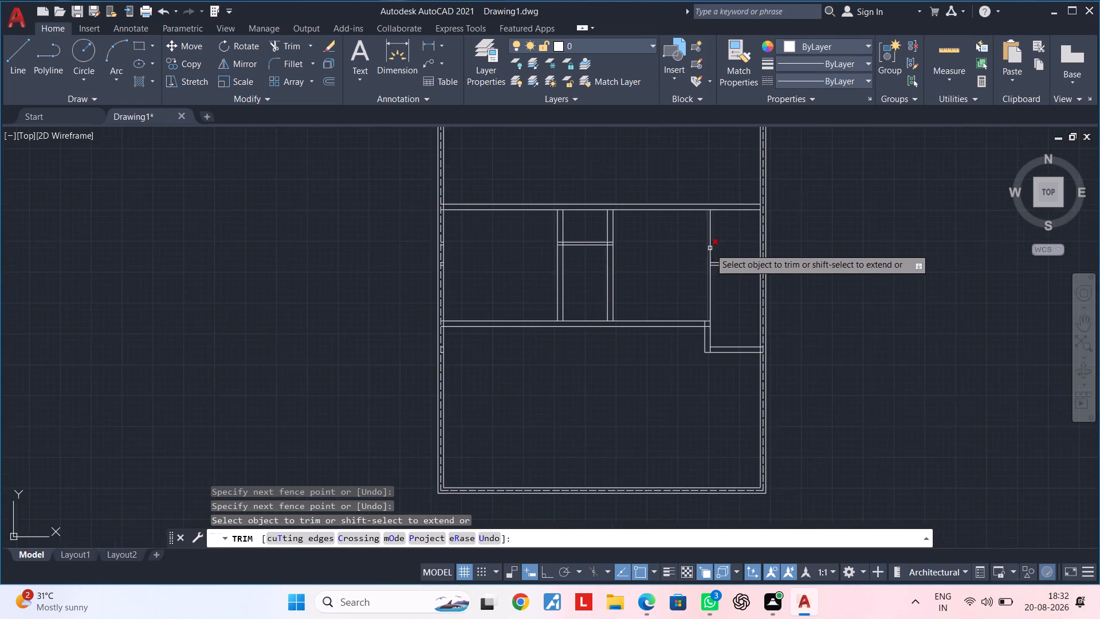
scroll(710, 248, "up", 10)
scroll(706, 252, "down", 4)
key("Escape")
key("Escape")
key("Escape")
Extend the left line of the leftmost 9" vertical wall down to the lower line of the lower cross wall.
scroll(702, 265, "up", 6)
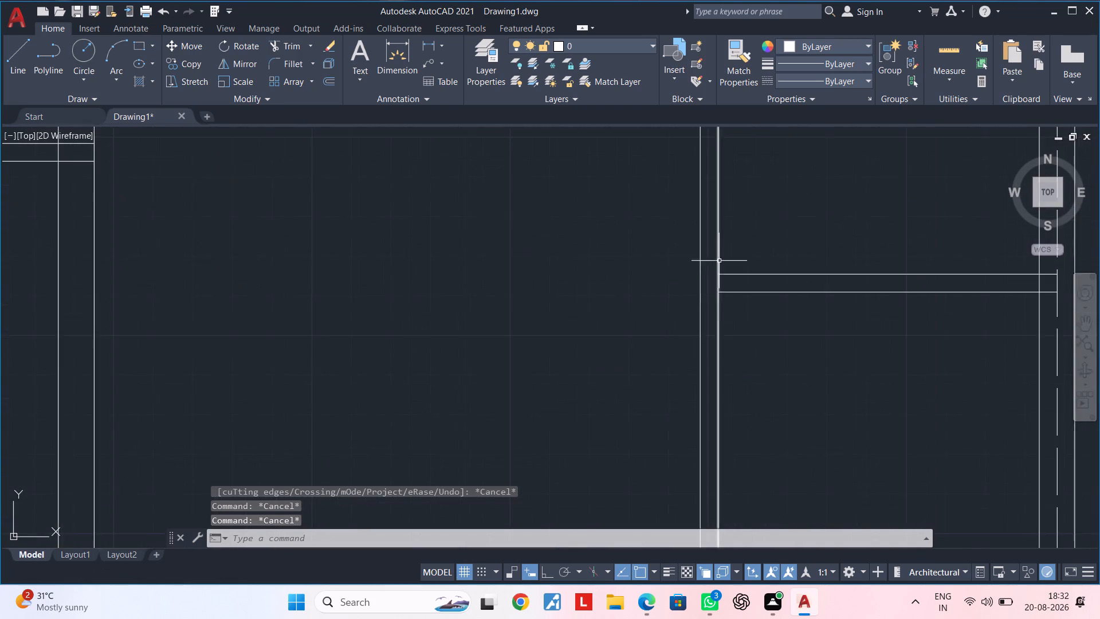
scroll(720, 260, "up", 3)
scroll(713, 261, "down", 8)
middle_click_drag(630, 277, 720, 277)
scroll(647, 232, "up", 4)
middle_click_drag(619, 270, 640, 261)
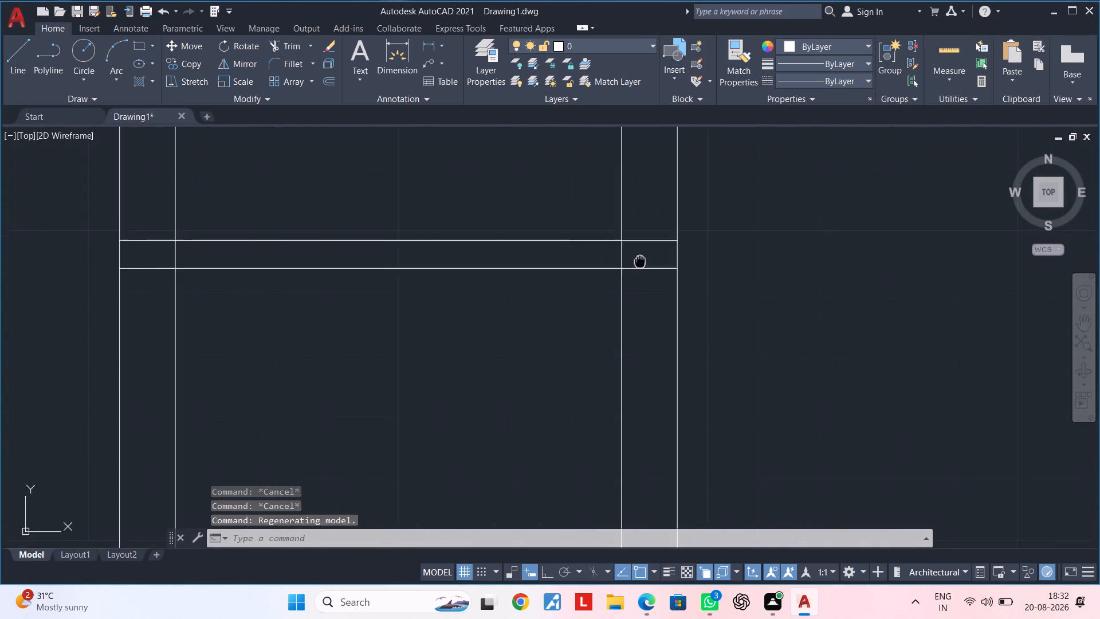
middle_click_drag(640, 261, 704, 239)
scroll(682, 248, "down", 4)
middle_click_drag(607, 267, 685, 241)
scroll(667, 322, "up", 3)
middle_click_drag(680, 312, 663, 299)
key("Escape")
key("Escape")
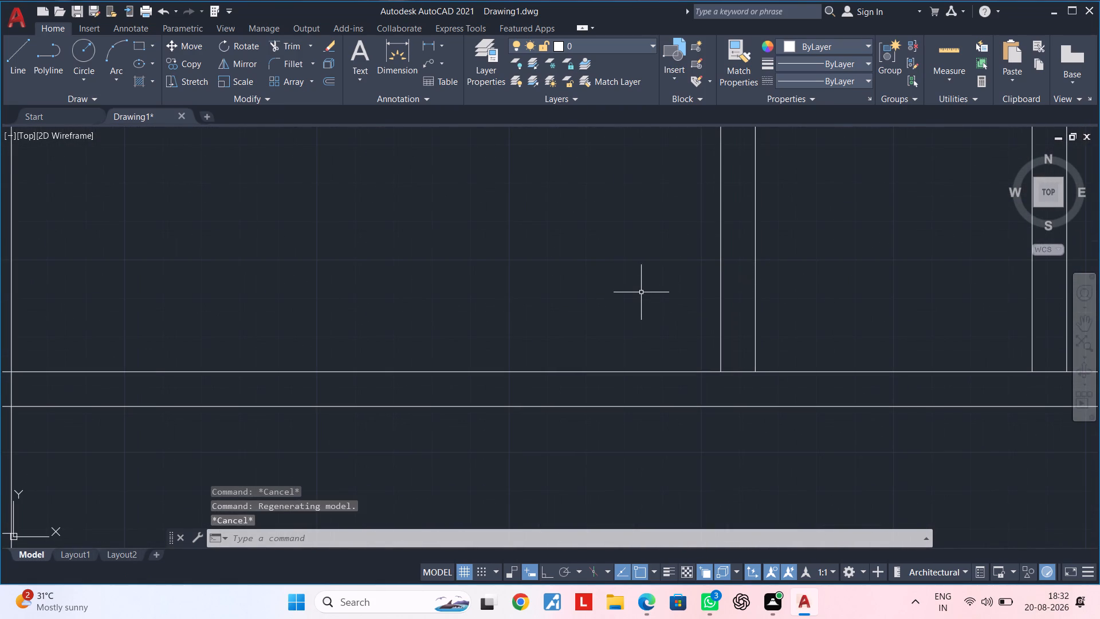
type("ex")
key("space")
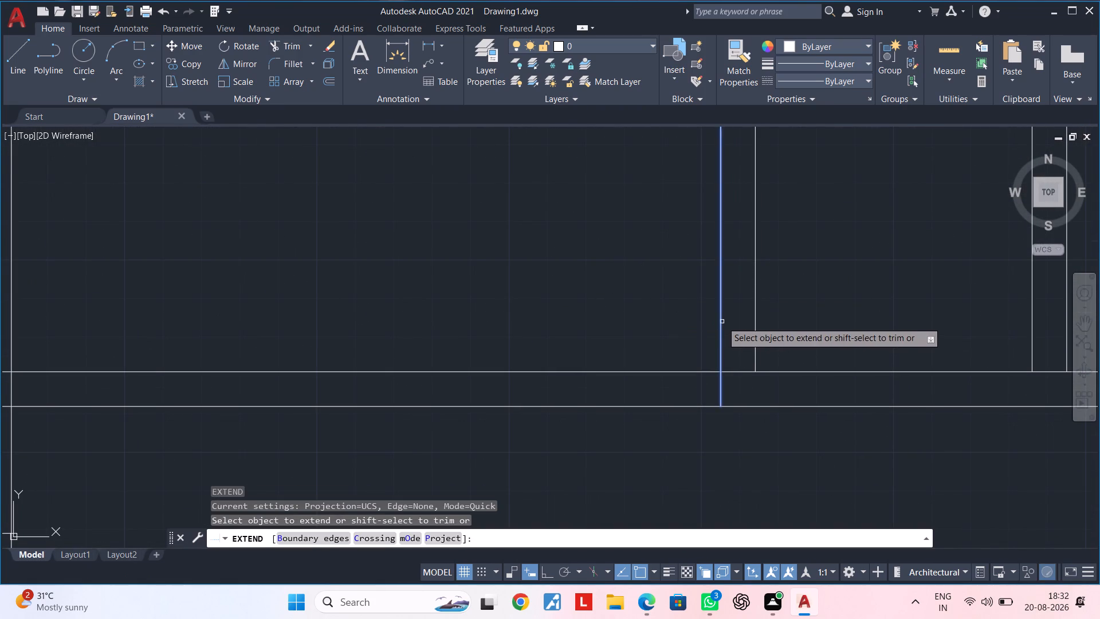
double_click(722, 322)
scroll(663, 340, "down", 5)
middle_click_drag(657, 338, 614, 335)
key("Escape")
scroll(611, 336, "up", 1)
key("Escape")
middle_click_drag(597, 355, 591, 363)
key("Escape")
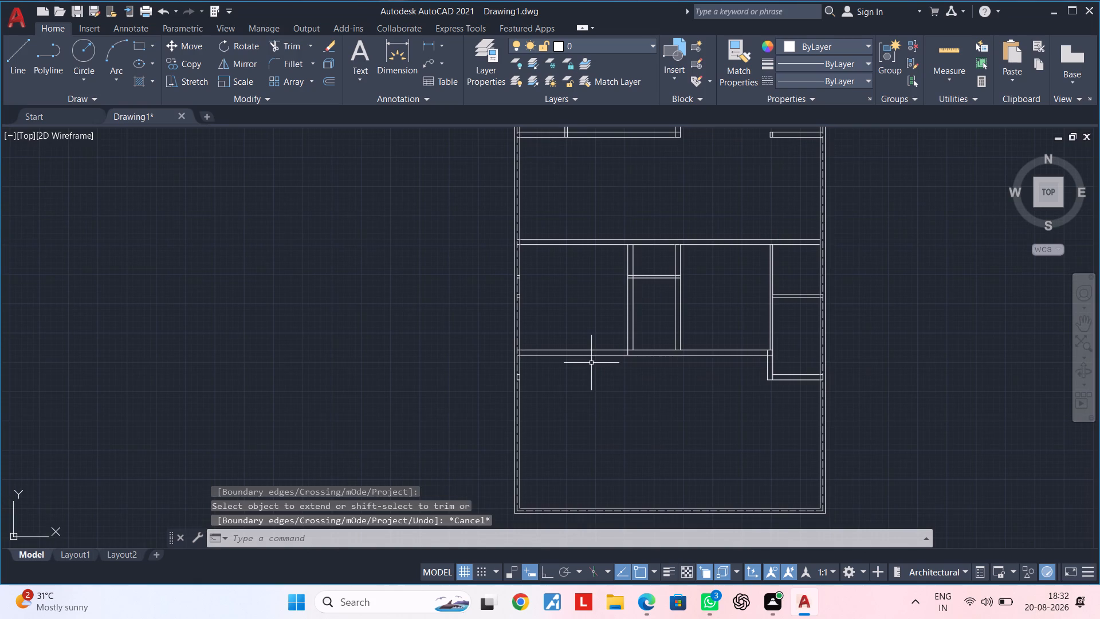
Trim both lines of the lower 9" cross wall to the left of the leftmost 9" vertical wall.
key("Escape")
key("t")
key("r")
key("space")
left_click(584, 365)
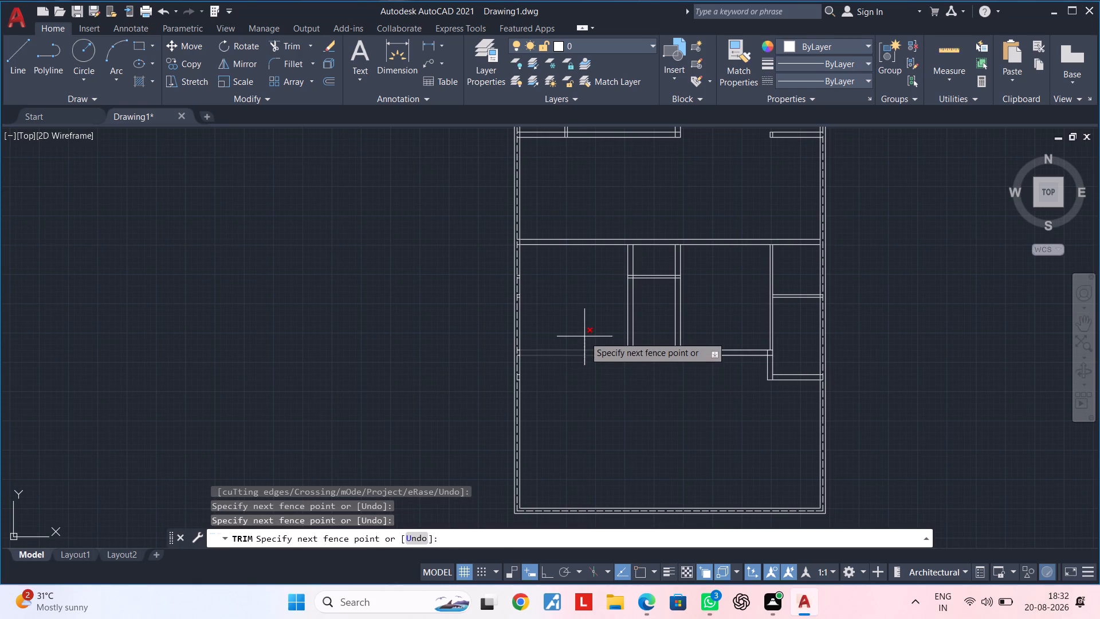
left_click(584, 336)
middle_click_drag(583, 318, 563, 388)
key("Escape")
key("Escape")
scroll(571, 376, "down", 2)
middle_click_drag(571, 376, 509, 363)
key("Escape")
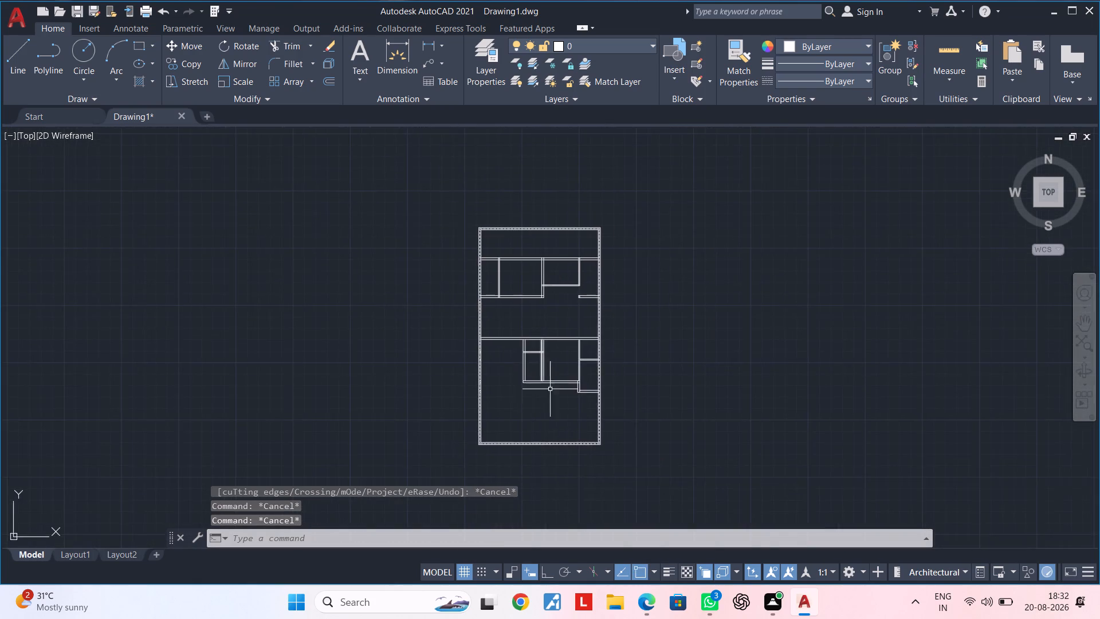
middle_click_drag(547, 390, 612, 367)
key("Escape")
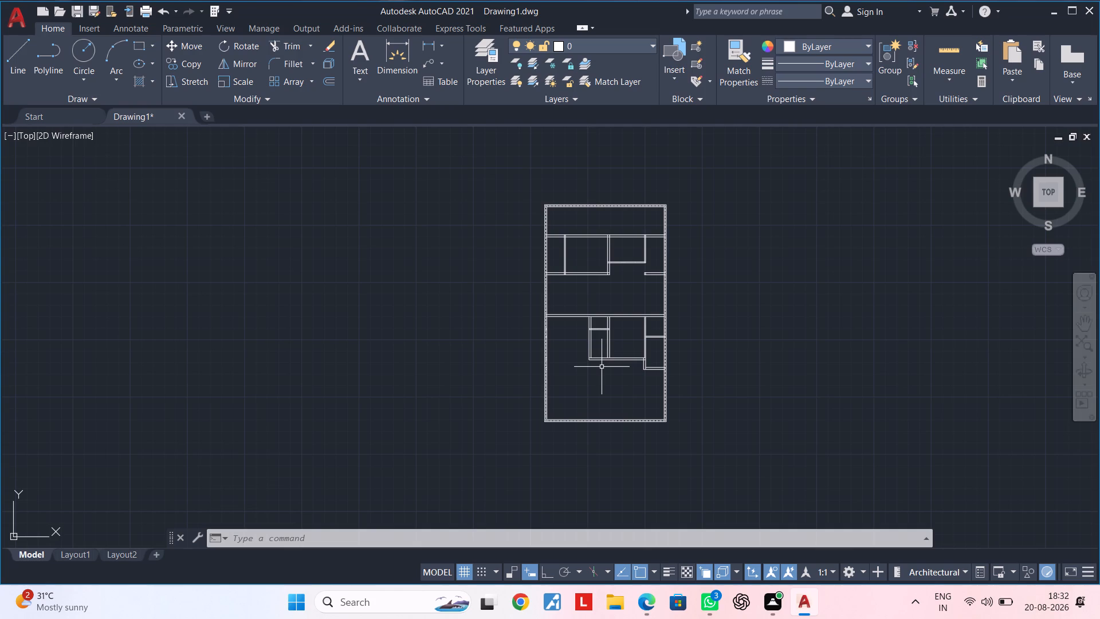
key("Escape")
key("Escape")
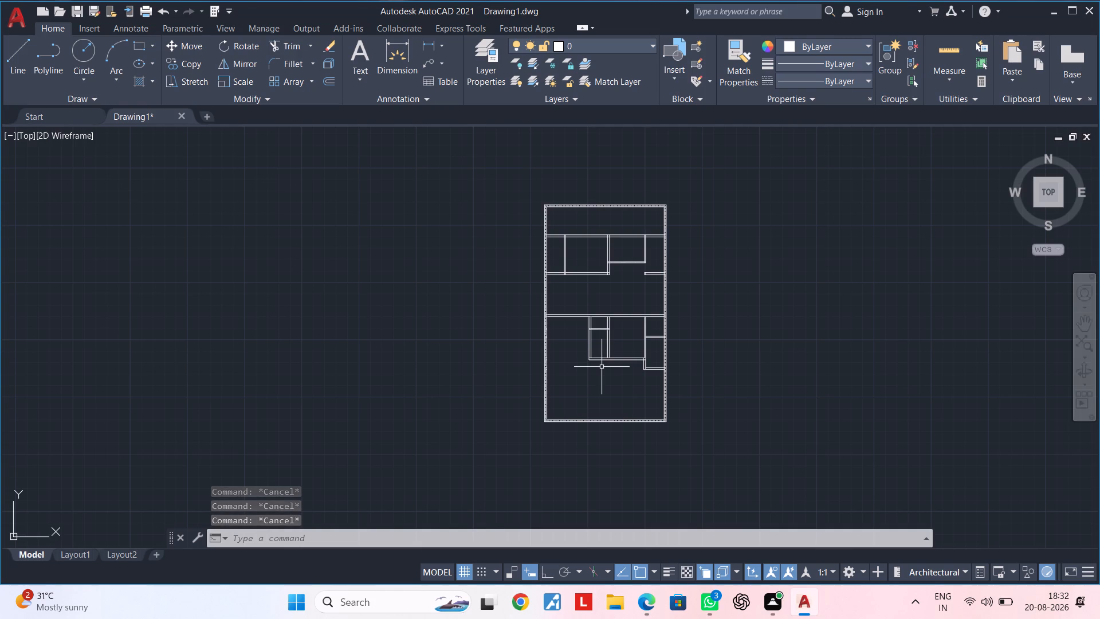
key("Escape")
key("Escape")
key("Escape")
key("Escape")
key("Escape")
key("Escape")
Trim the overlapping lines where the lower 9" cross wall meets the short vertical wall of the lower-right room.
scroll(658, 339, "up", 4)
middle_click_drag(584, 421, 600, 282)
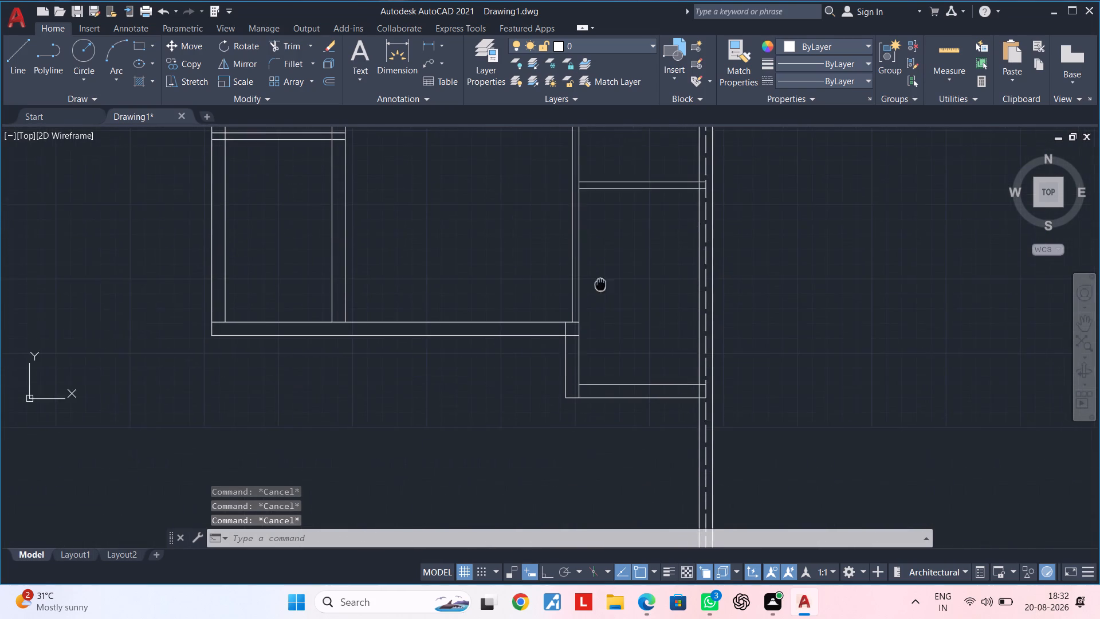
middle_click_drag(600, 282, 601, 281)
scroll(573, 362, "up", 3)
middle_click_drag(564, 334, 498, 402)
key("Escape")
key("Escape")
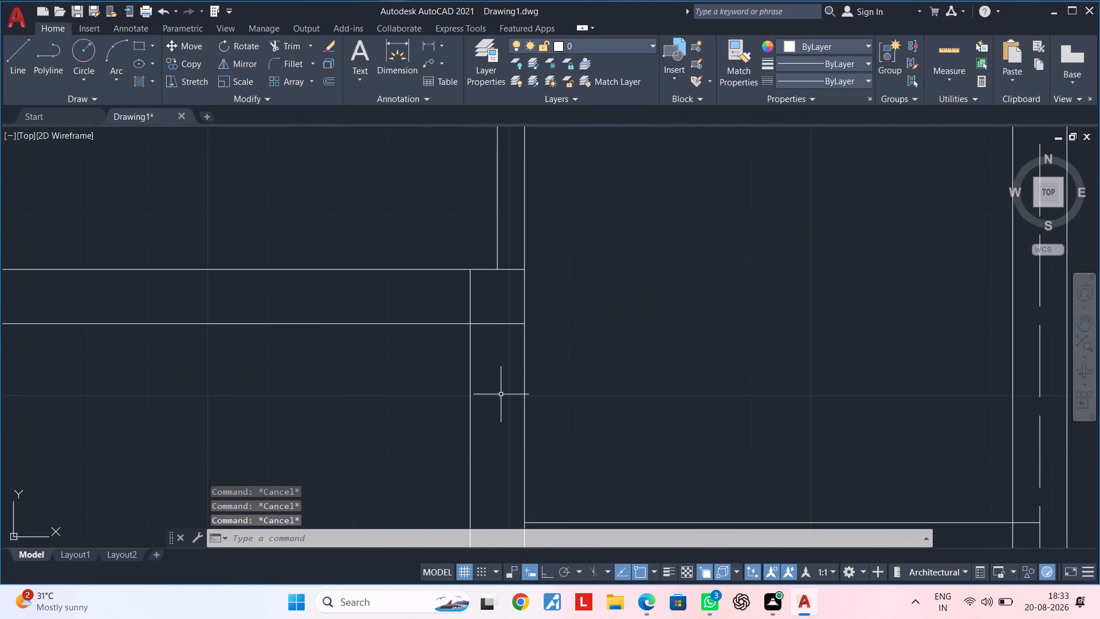
key("Escape")
key("Escape")
key("Escape")
key("Escape")
key("Escape")
scroll(497, 339, "down", 1)
middle_click_drag(502, 337, 556, 305)
scroll(547, 303, "up", 2)
middle_click_drag(548, 301, 546, 371)
key("Escape")
key("Escape")
key("Escape")
key("Escape")
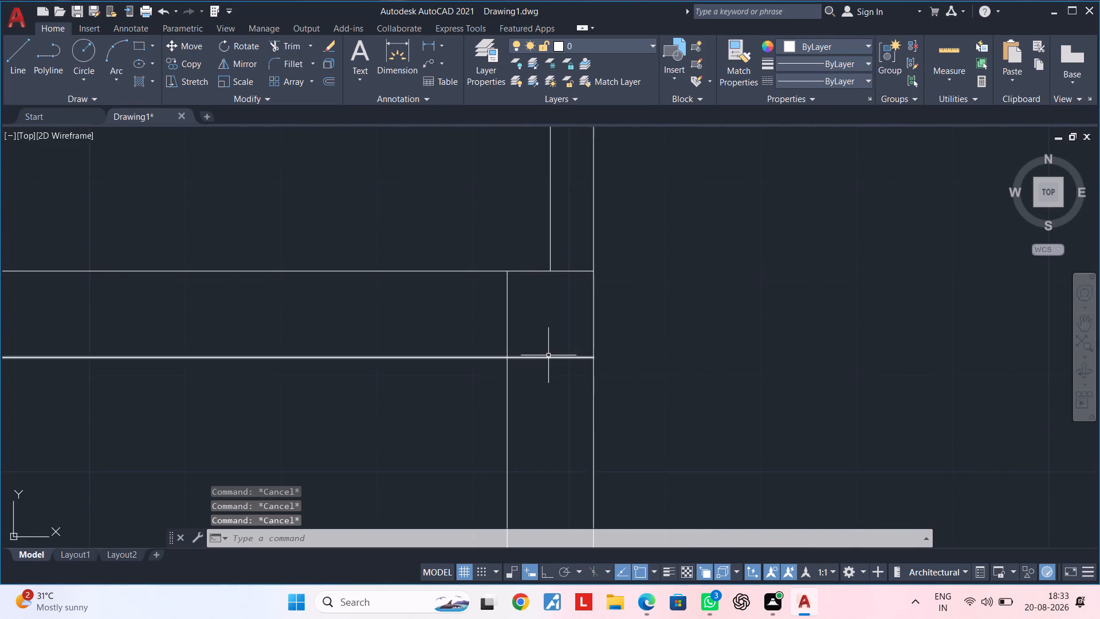
key("t")
key("r")
key("space")
left_click(548, 377)
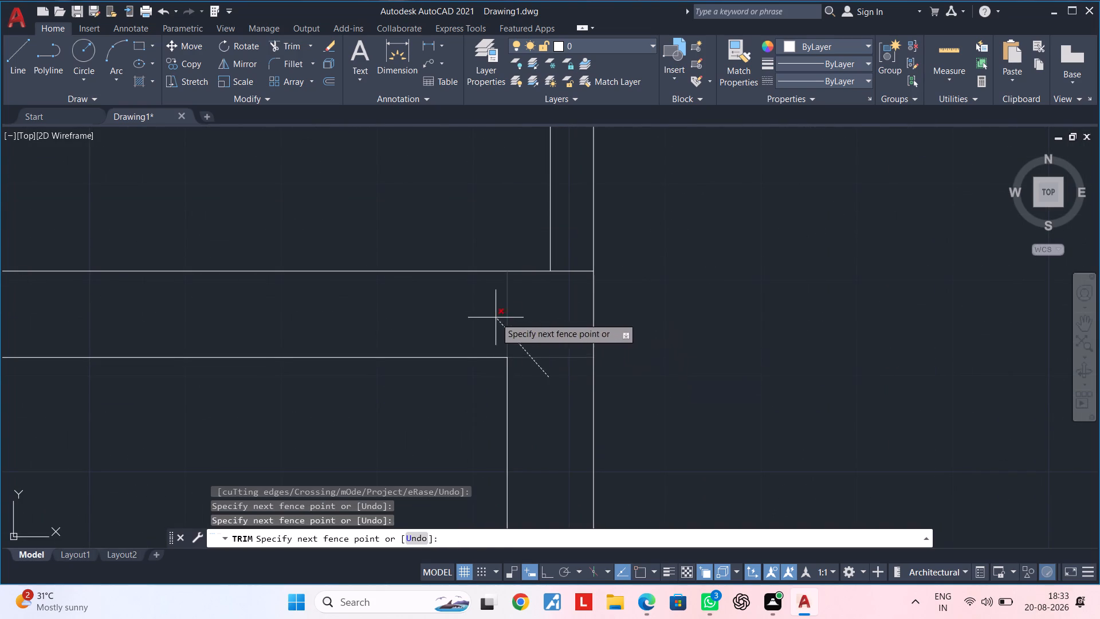
left_click(489, 317)
Trim the inner line crossing the bottom corner of the lower-right room's short vertical wall.
scroll(489, 317, "down", 3)
middle_click_drag(494, 314, 555, 278)
scroll(580, 385, "up", 2)
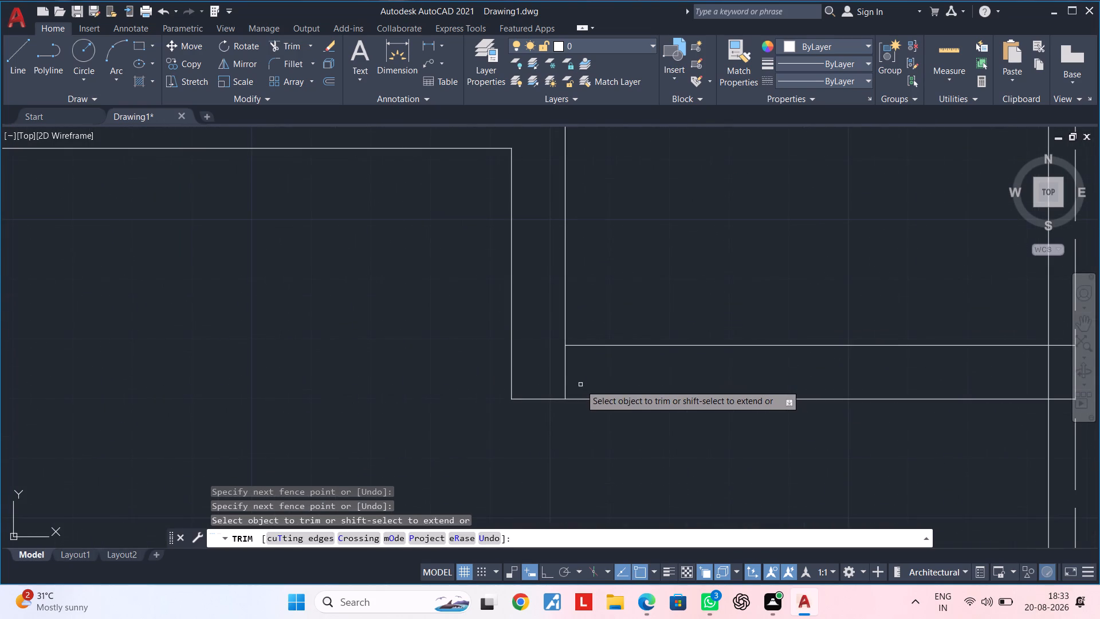
left_click(586, 376)
left_click(545, 379)
Trim both ends of the lower-right room's bottom wall back to the inner face of the right outer wall.
scroll(603, 373, "down", 4)
middle_click_drag(700, 369, 516, 355)
scroll(528, 364, "up", 4)
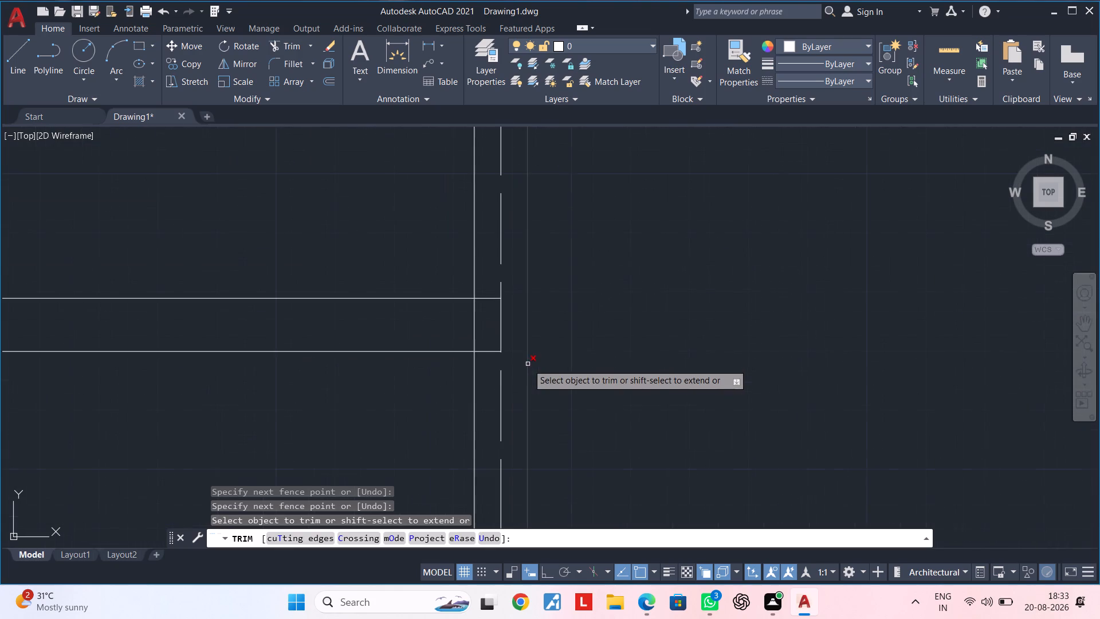
left_click(488, 298)
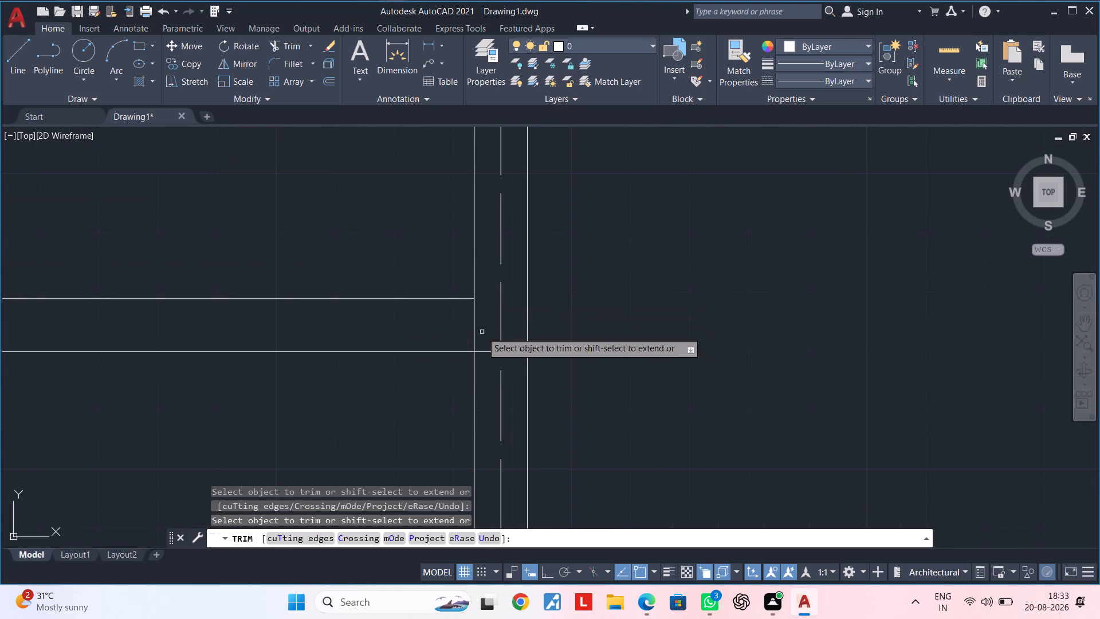
left_click(490, 353)
scroll(490, 353, "down", 4)
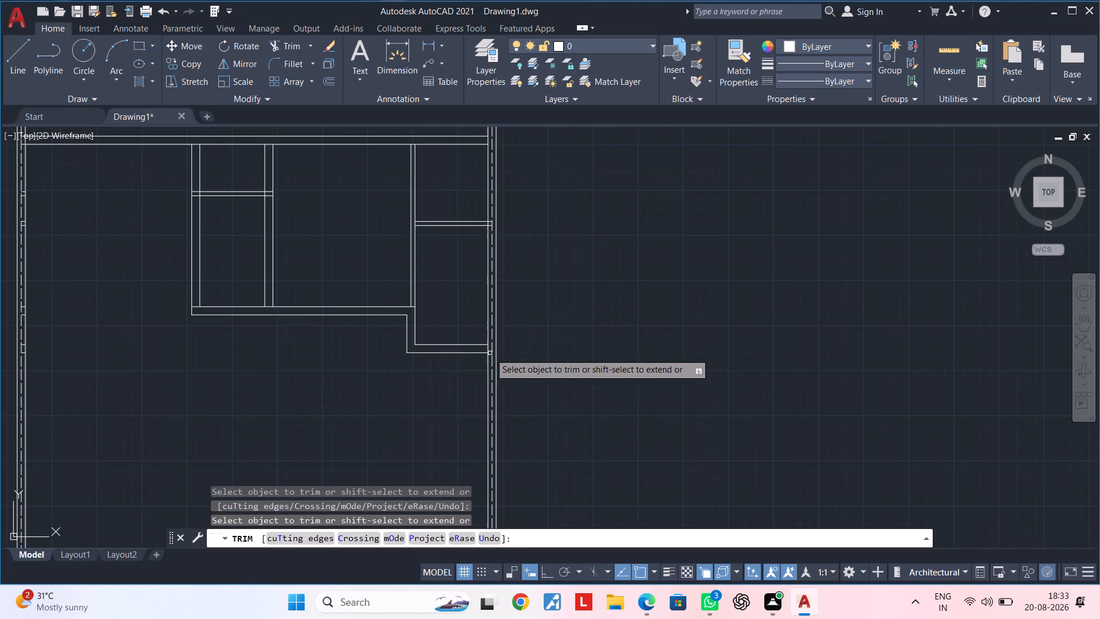
Trim both ends of the right-hand 4.5" cross partition back to the inner face of the right outer wall.
middle_click_drag(445, 358, 519, 361)
scroll(539, 244, "up", 1)
middle_click_drag(539, 244, 520, 345)
scroll(571, 308, "up", 2)
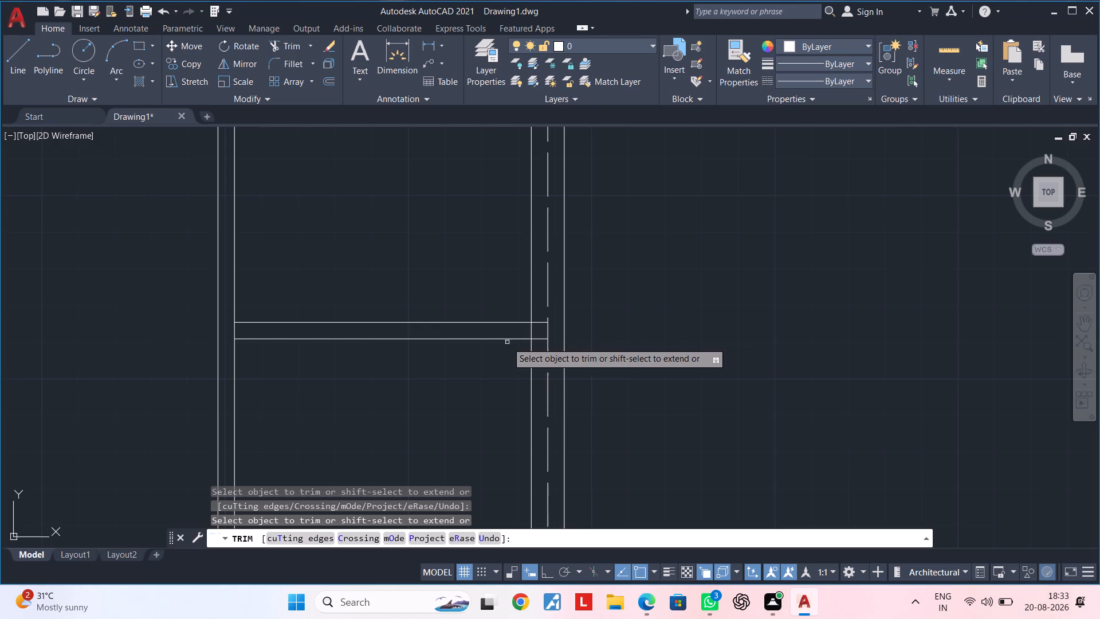
scroll(491, 348, "down", 1)
scroll(523, 336, "up", 4)
left_click(504, 308)
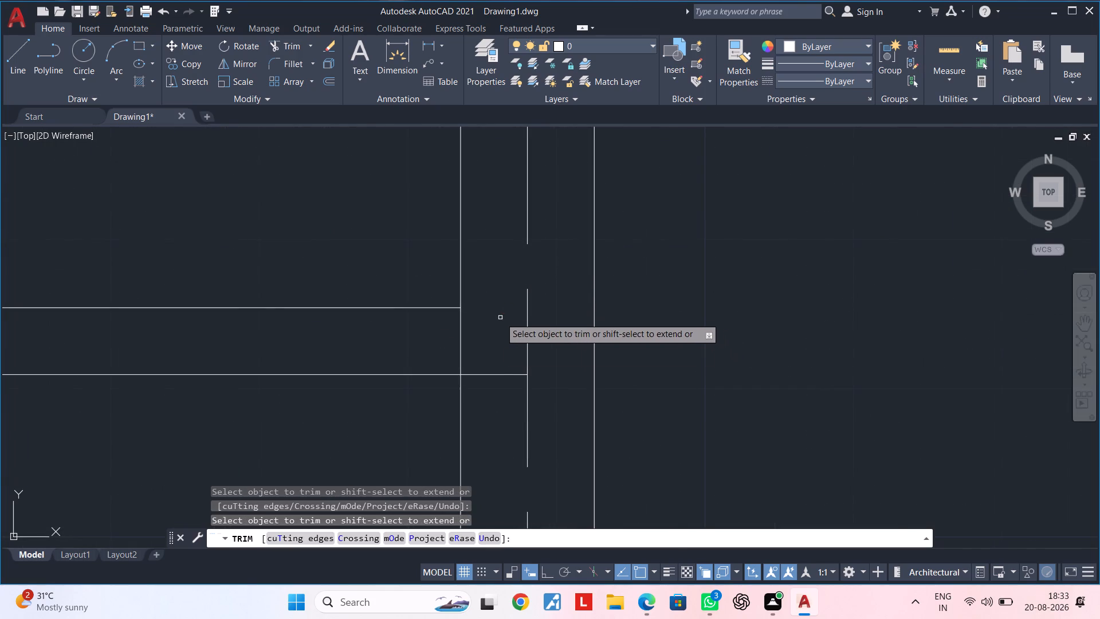
left_click(497, 377)
scroll(496, 378, "down", 4)
middle_click_drag(425, 407, 582, 295)
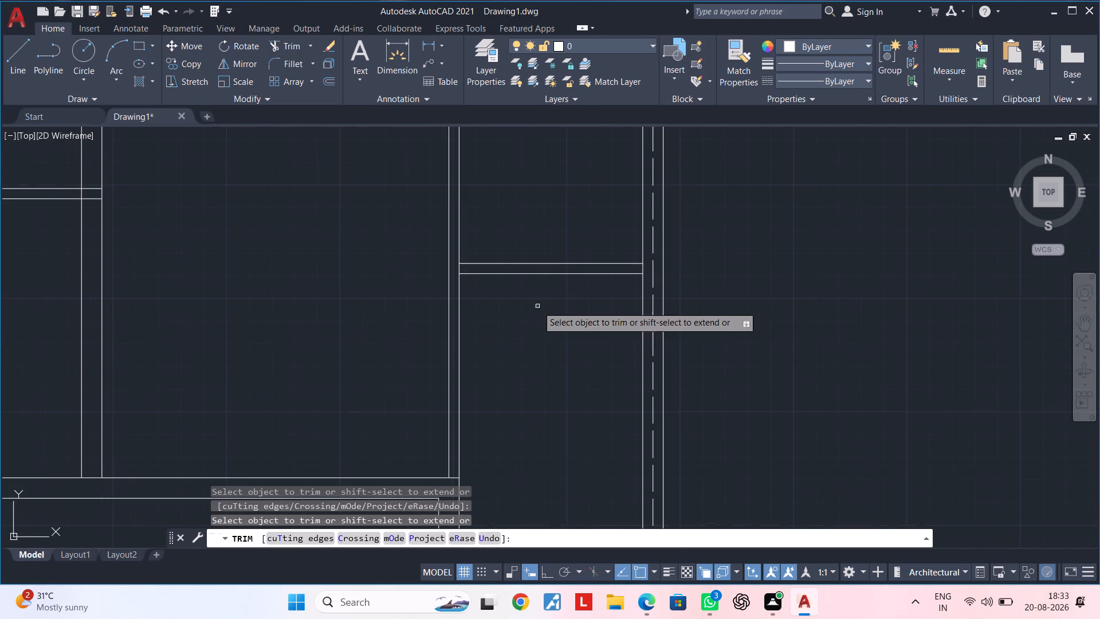
Trim the vertical partition's right line between the two cross partition lines to open their junction.
scroll(503, 321, "down", 1)
scroll(480, 274, "up", 3)
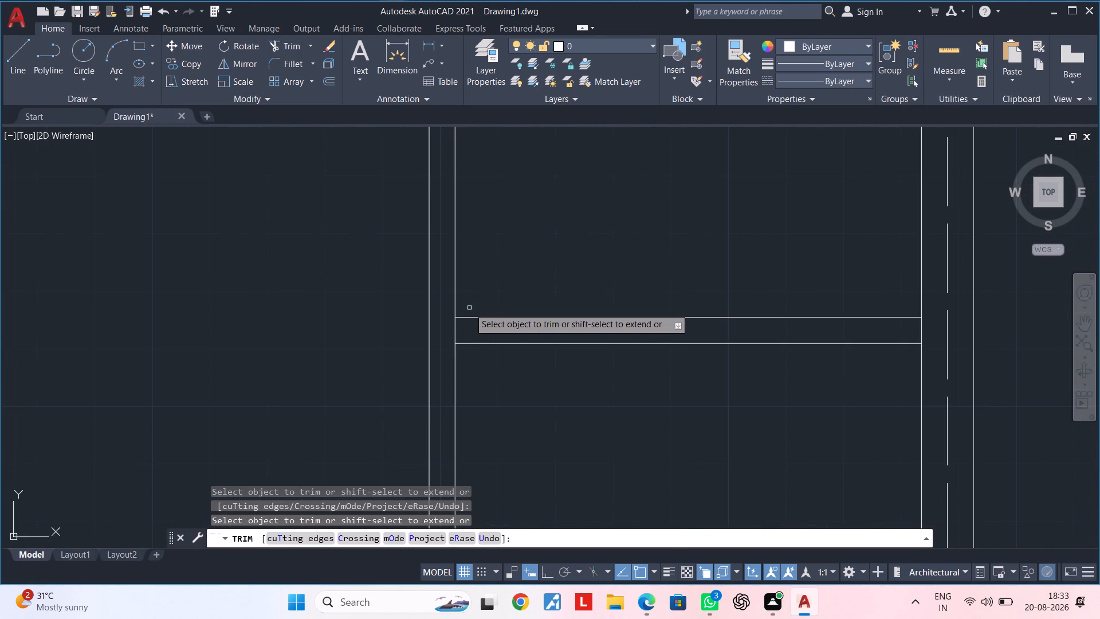
left_click(456, 331)
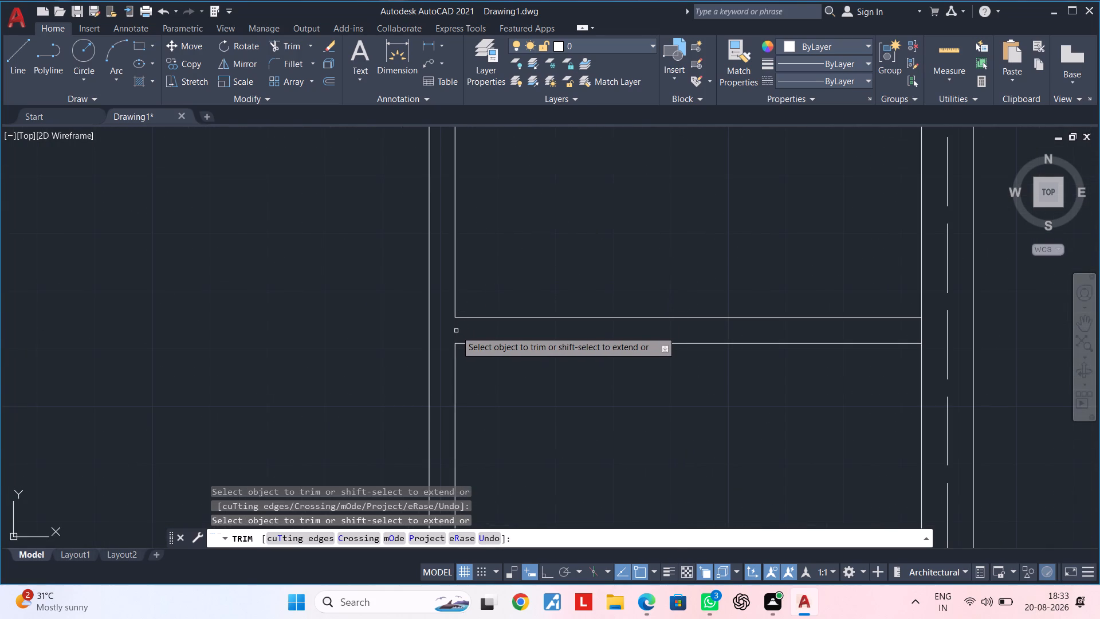
scroll(456, 331, "down", 4)
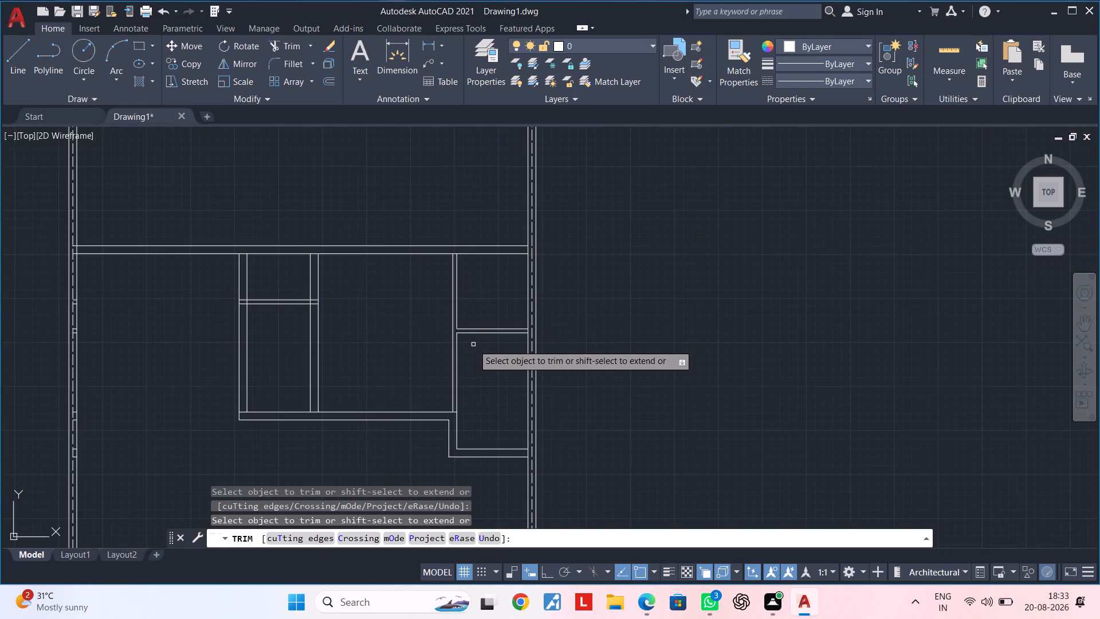
Trim the upper line of the lower cross wall where the two 9" vertical walls join it.
middle_click_drag(473, 350, 511, 304)
middle_click_drag(528, 241, 536, 310)
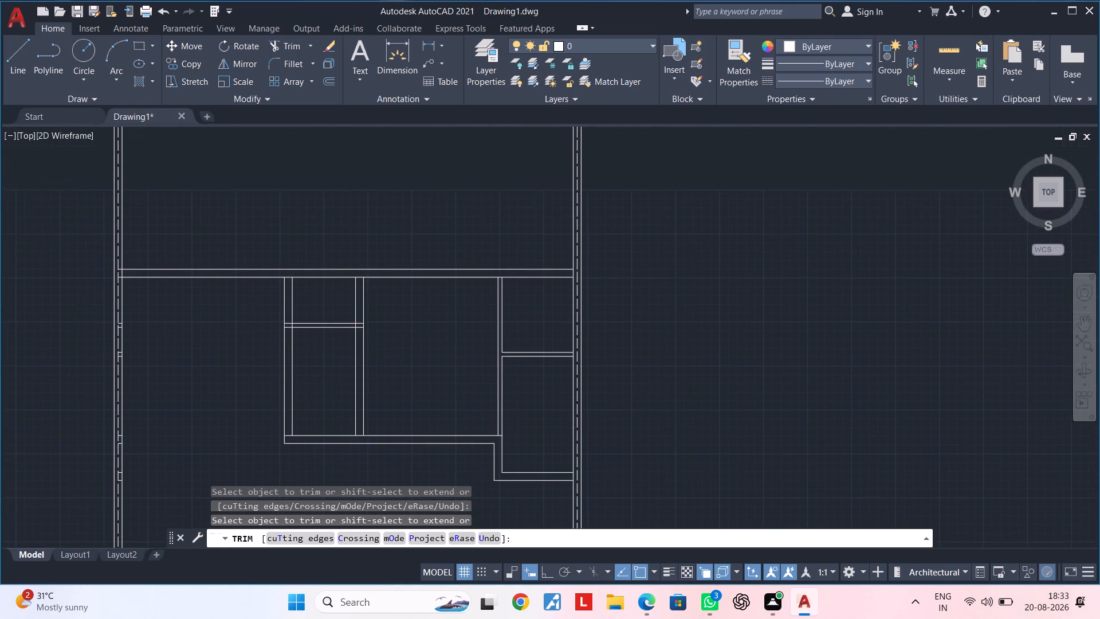
scroll(536, 310, "down", 3)
middle_click_drag(536, 311, 639, 295)
scroll(638, 295, "up", 1)
scroll(582, 334, "up", 3)
scroll(543, 377, "up", 2)
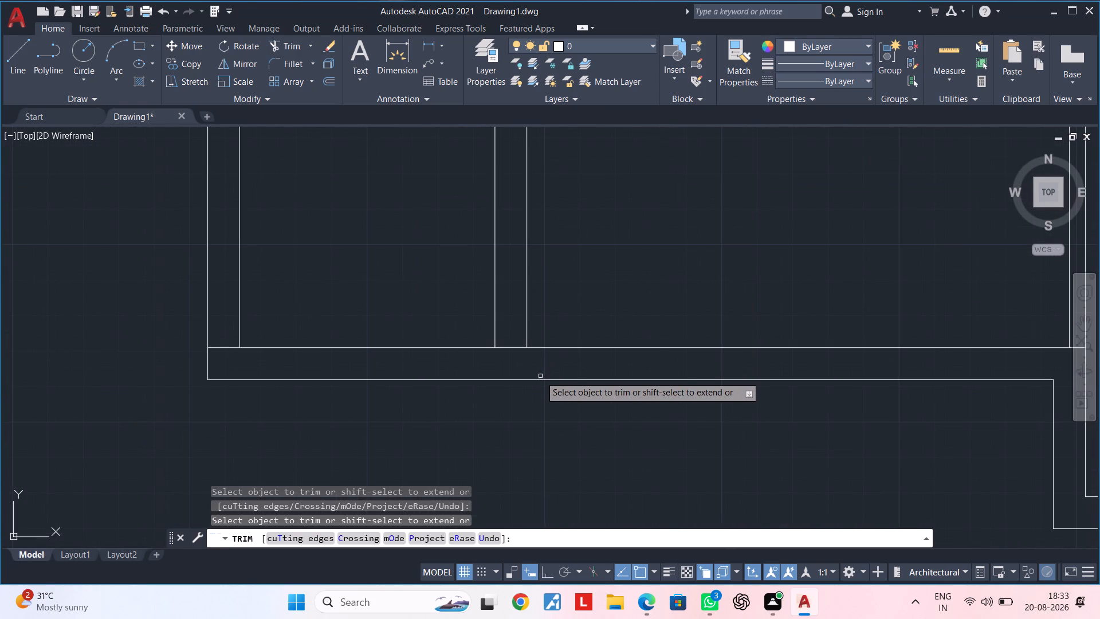
left_click(515, 347)
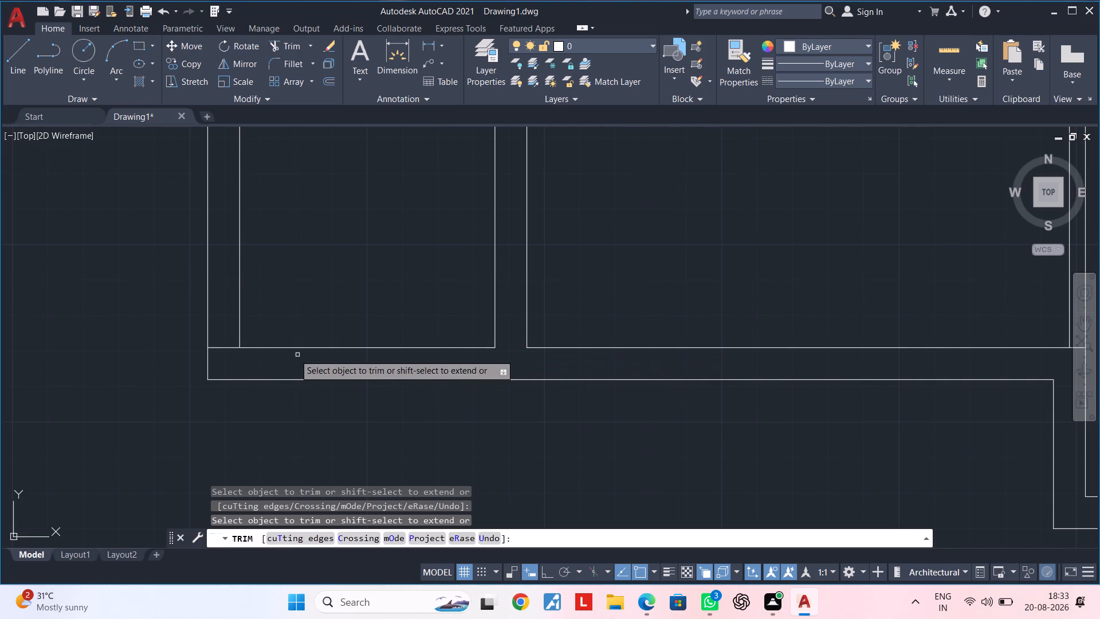
left_click(228, 347)
Trim the ends of the 6' space's 4.5" cross partition that overlap the 9" vertical walls on both sides.
scroll(283, 325, "down", 3)
middle_click_drag(304, 293, 294, 365)
scroll(256, 276, "up", 3)
scroll(270, 323, "up", 2)
left_click(268, 323)
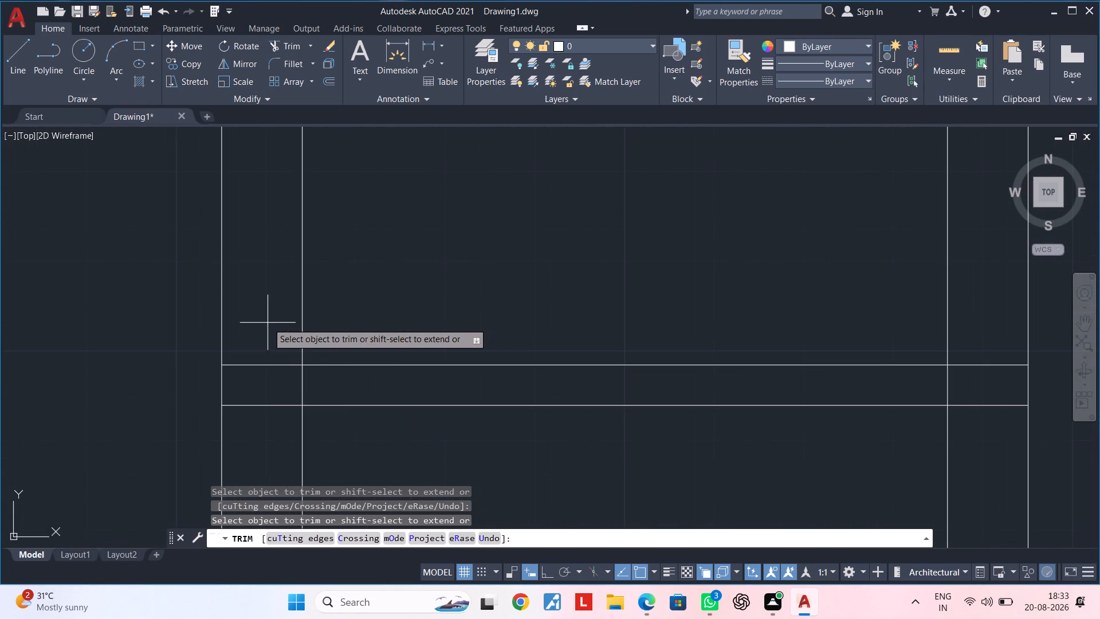
left_click(265, 416)
scroll(358, 428, "down", 1)
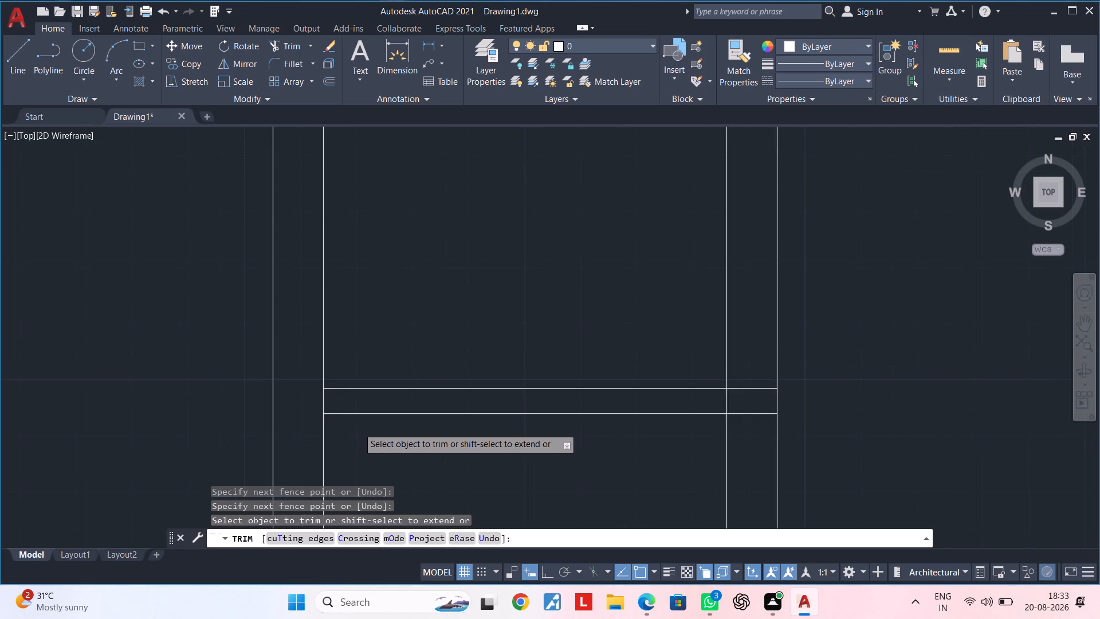
scroll(368, 429, "down", 1)
scroll(610, 416, "up", 3)
left_click(602, 357)
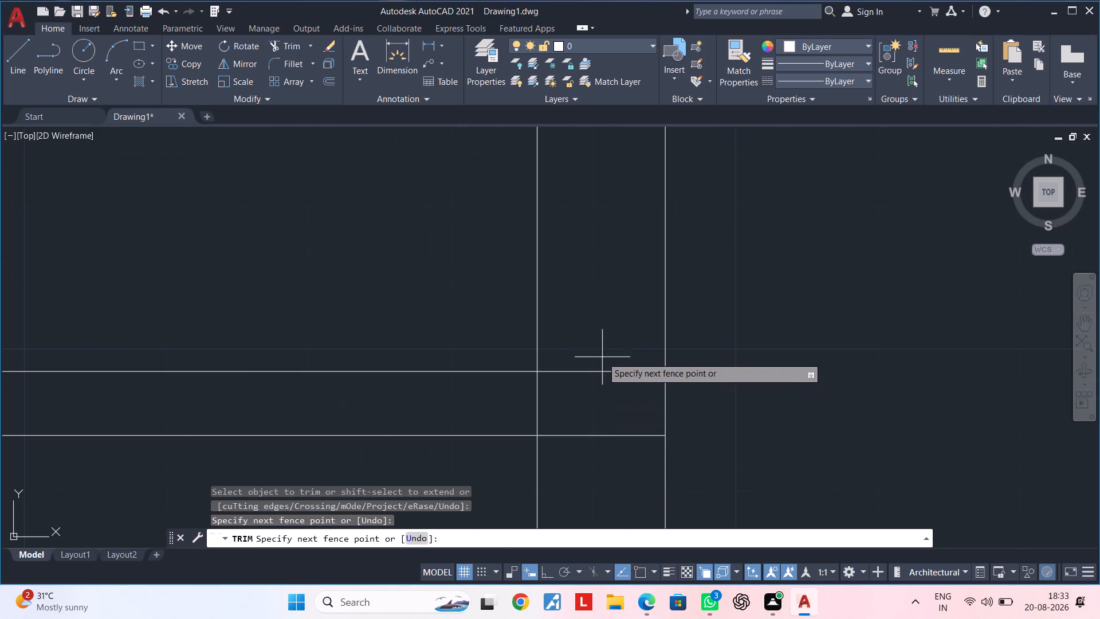
left_click(588, 460)
scroll(579, 424, "down", 5)
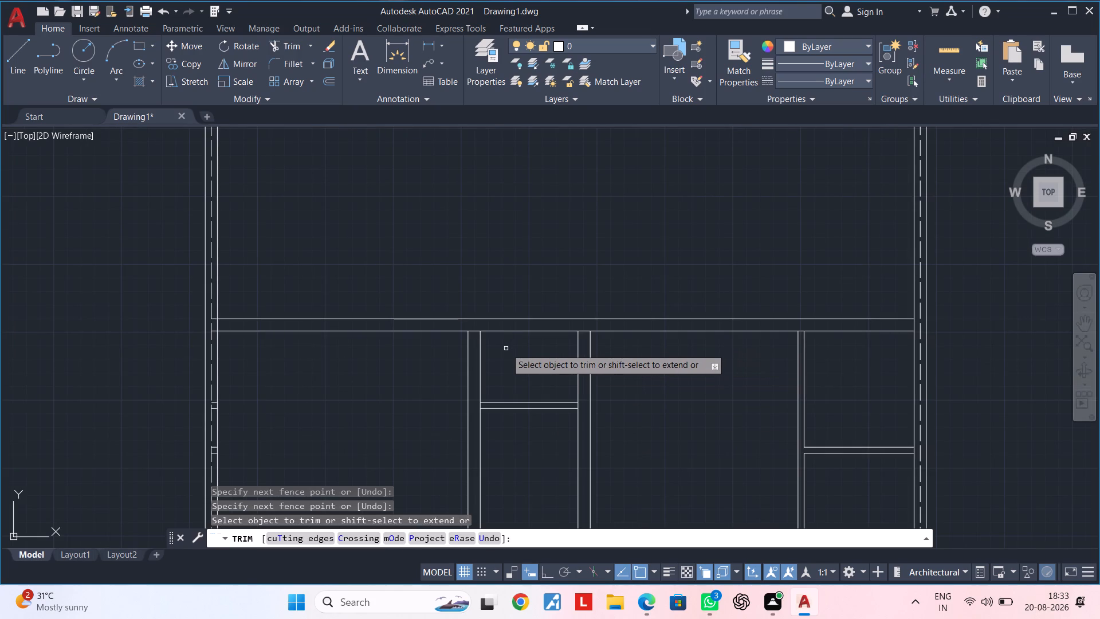
middle_click_drag(506, 348, 622, 353)
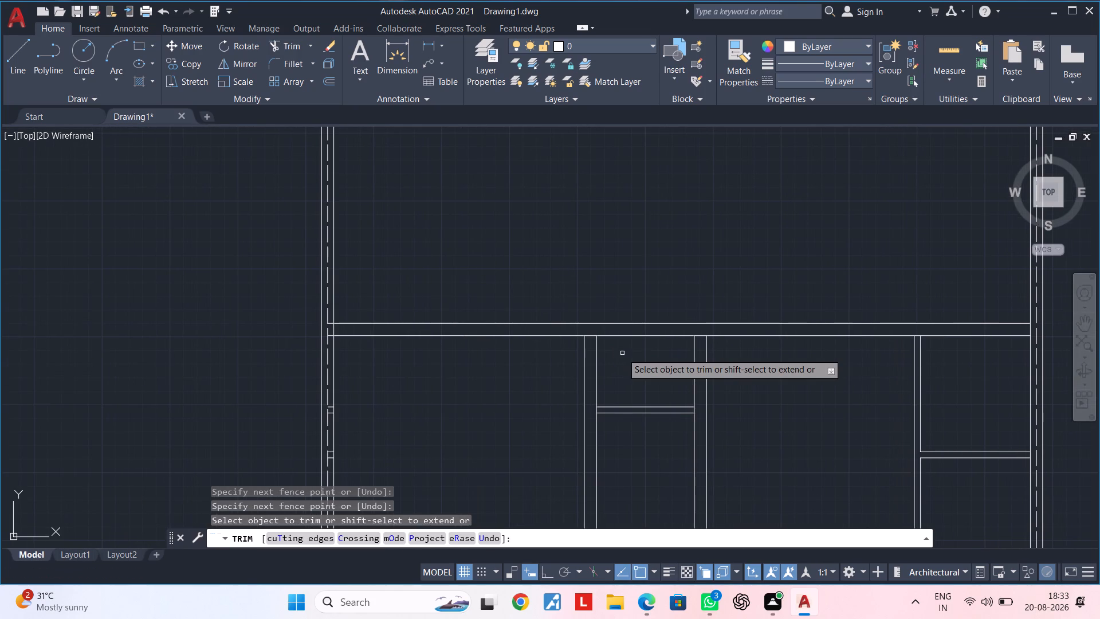
Extend the lines of both 9" vertical walls up to the upper line of the lower 9" cross wall.
key("Escape")
key("Escape")
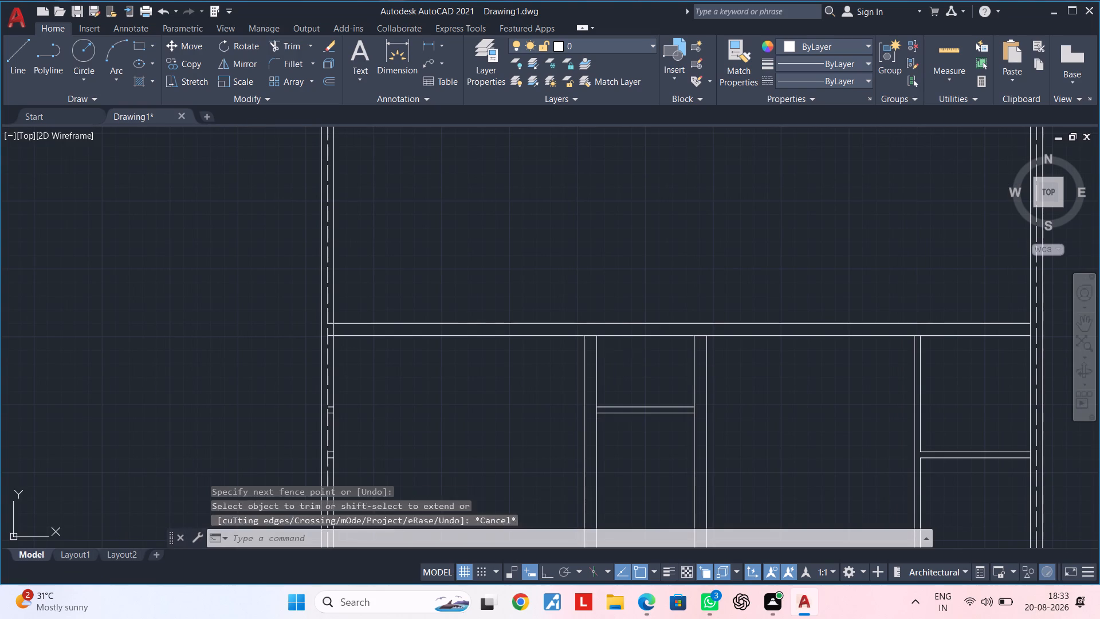
key("Escape")
type("ex")
key("space")
left_click(573, 354)
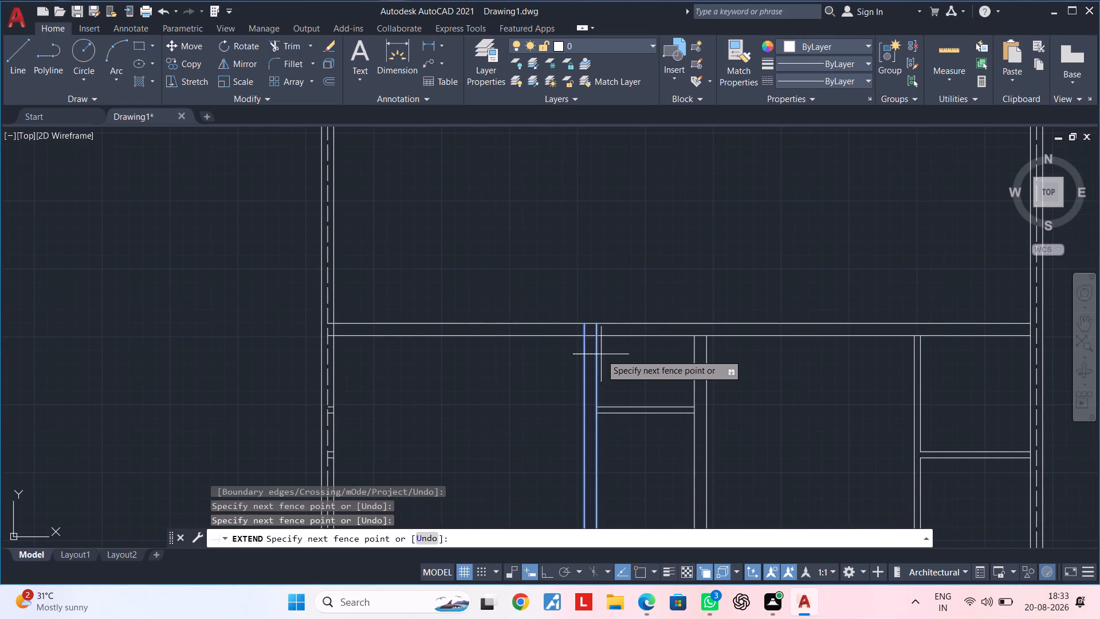
left_click(601, 354)
left_click(683, 352)
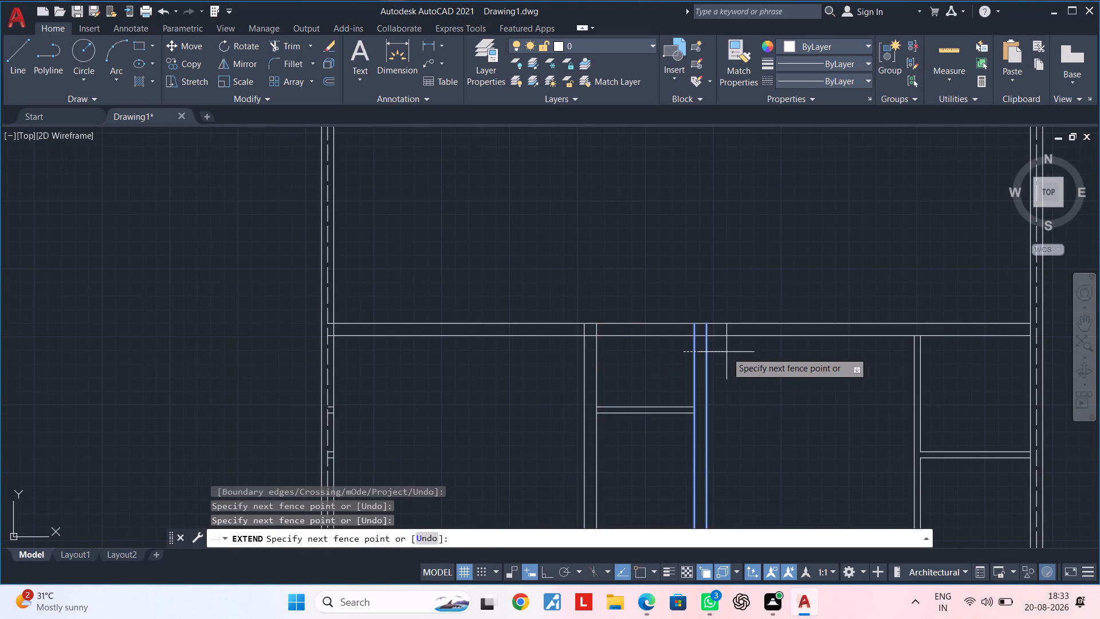
left_click(726, 352)
middle_click_drag(625, 359, 666, 352)
key("Escape")
key("Escape")
key("Escape")
key("Escape")
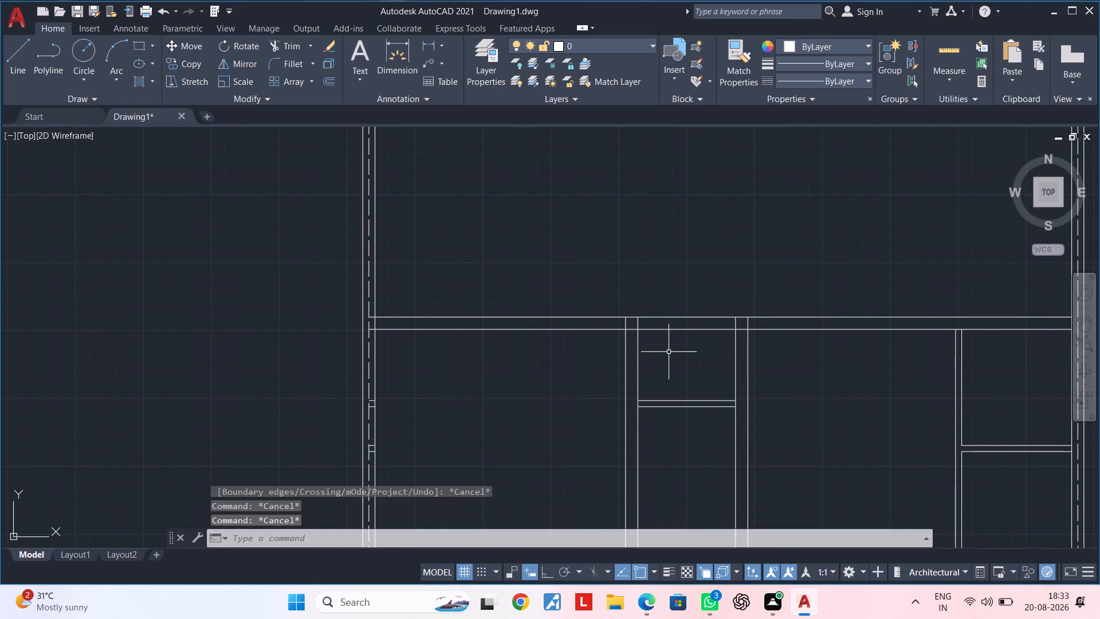
key("Escape")
Trim both lines of the 9" cross wall between the two vertical walls to open the 6' space.
type("tr")
key("space")
left_click(669, 350)
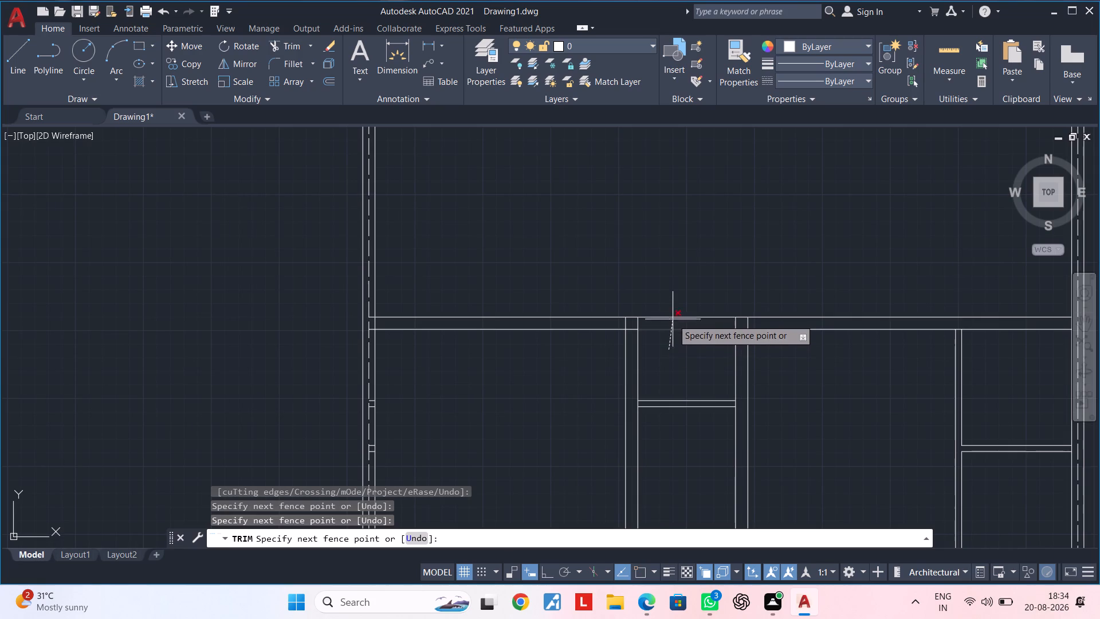
left_click(673, 307)
scroll(674, 334, "down", 1)
middle_click_drag(690, 332, 734, 321)
key("Escape")
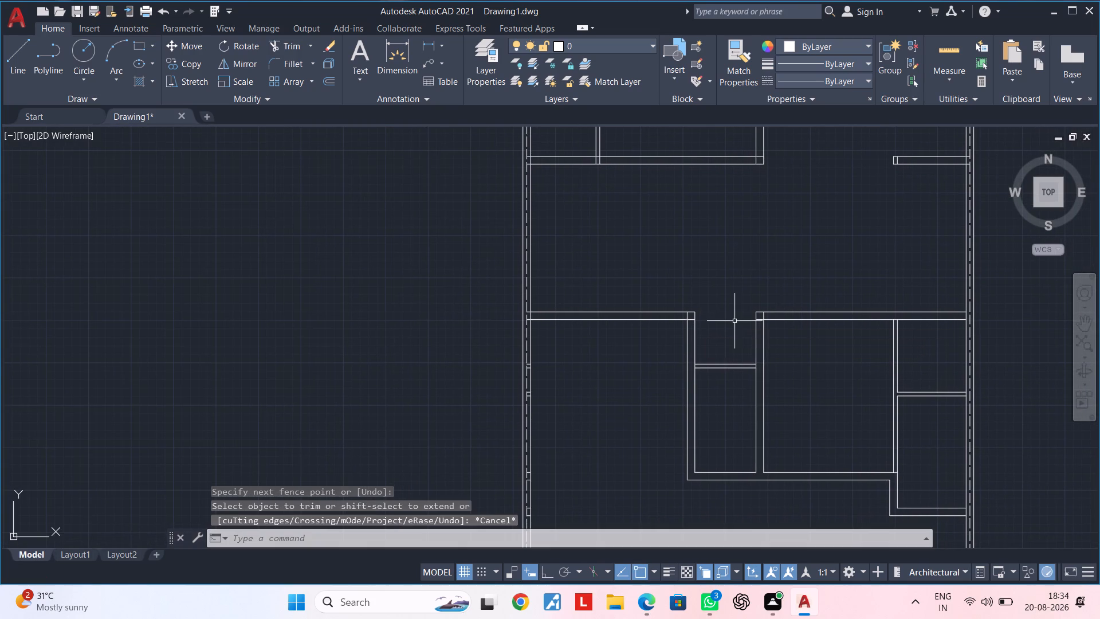
key("Escape")
key("Escape")
key("Escape")
key("Escape")
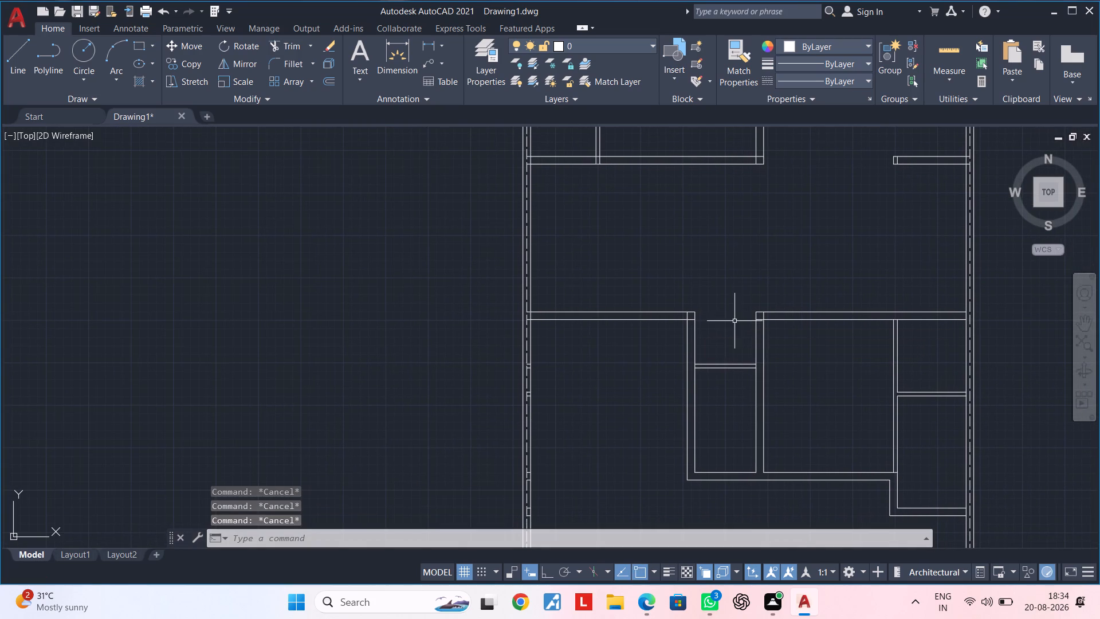
Trim the cross wall's lower line where it overlaps the two 9" vertical walls beside the 6' space.
scroll(689, 320, "up", 5)
key("Escape")
key("Escape")
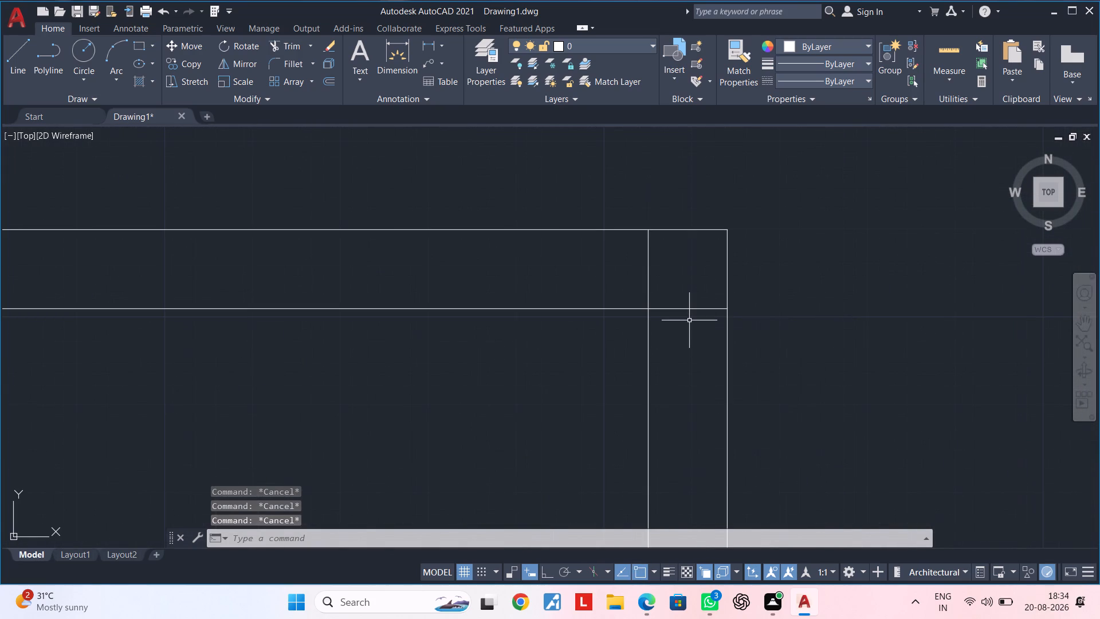
type("tr")
key("space")
left_click(694, 308)
scroll(694, 309, "down", 1)
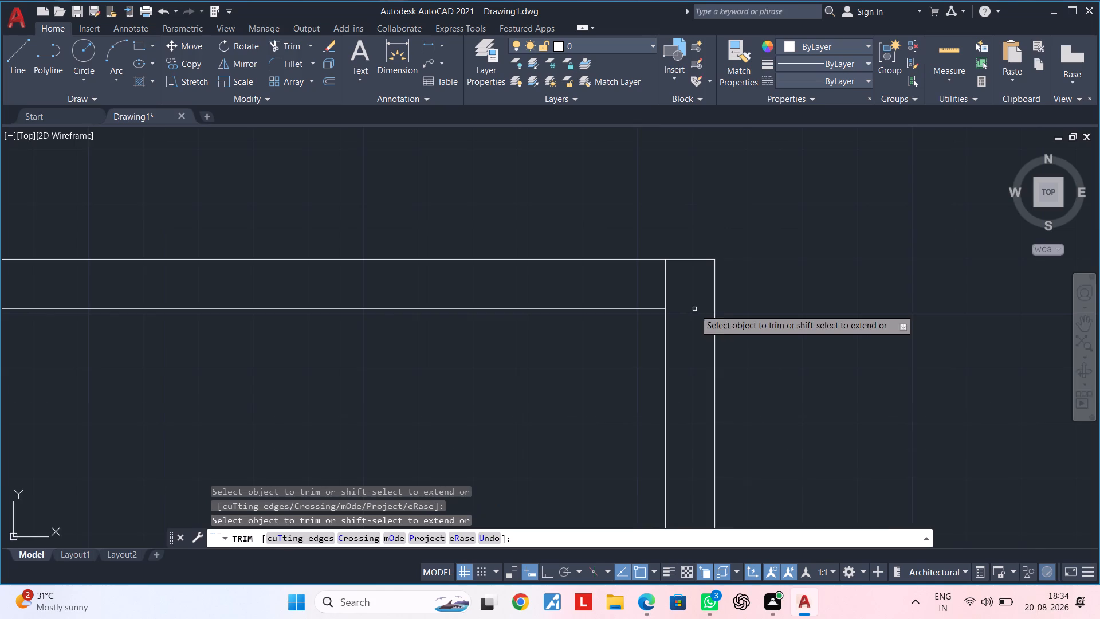
scroll(694, 309, "down", 2)
middle_click_drag(793, 324, 677, 338)
scroll(761, 326, "up", 3)
left_click(725, 320)
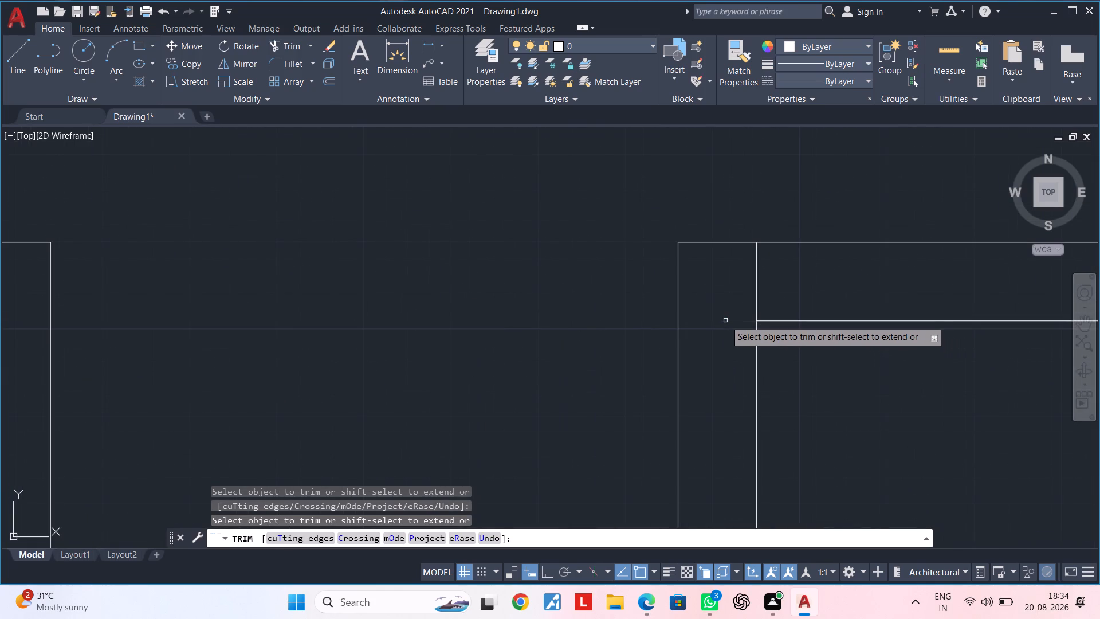
scroll(725, 320, "down", 4)
middle_click_drag(694, 339, 647, 395)
scroll(645, 383, "down", 2)
middle_click_drag(645, 383, 534, 397)
key("Escape")
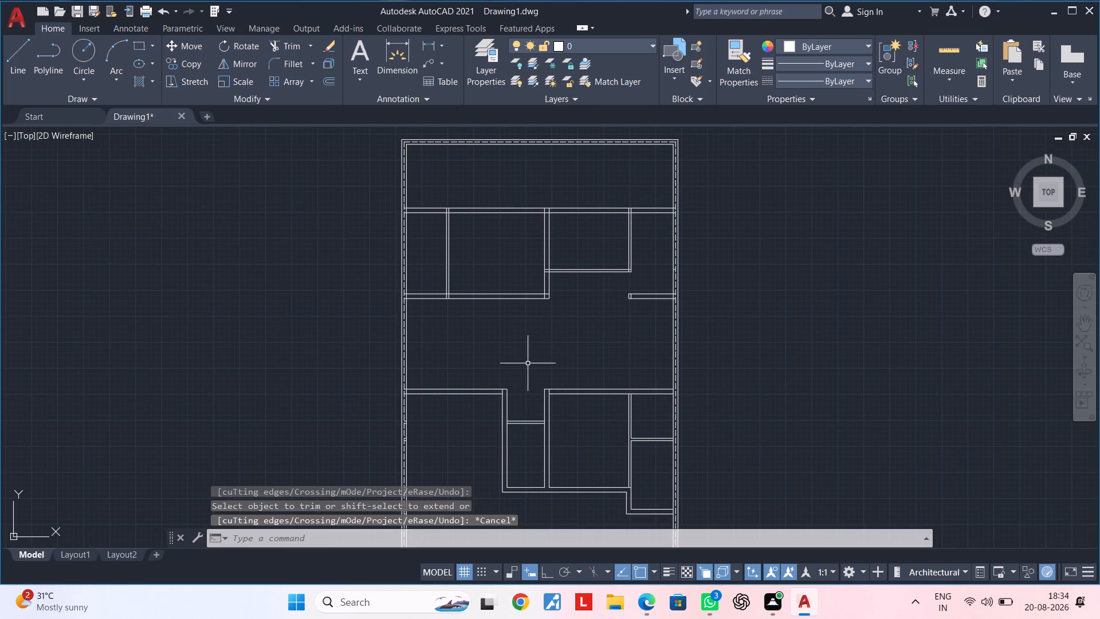
key("Escape")
Trim the cross wall's left end back to the inner face of the left outer wall.
middle_click_drag(509, 358, 632, 352)
key("Escape")
key("Escape")
middle_click_drag(600, 430, 606, 385)
scroll(569, 381, "up", 2)
middle_click_drag(569, 381, 635, 371)
key("Escape")
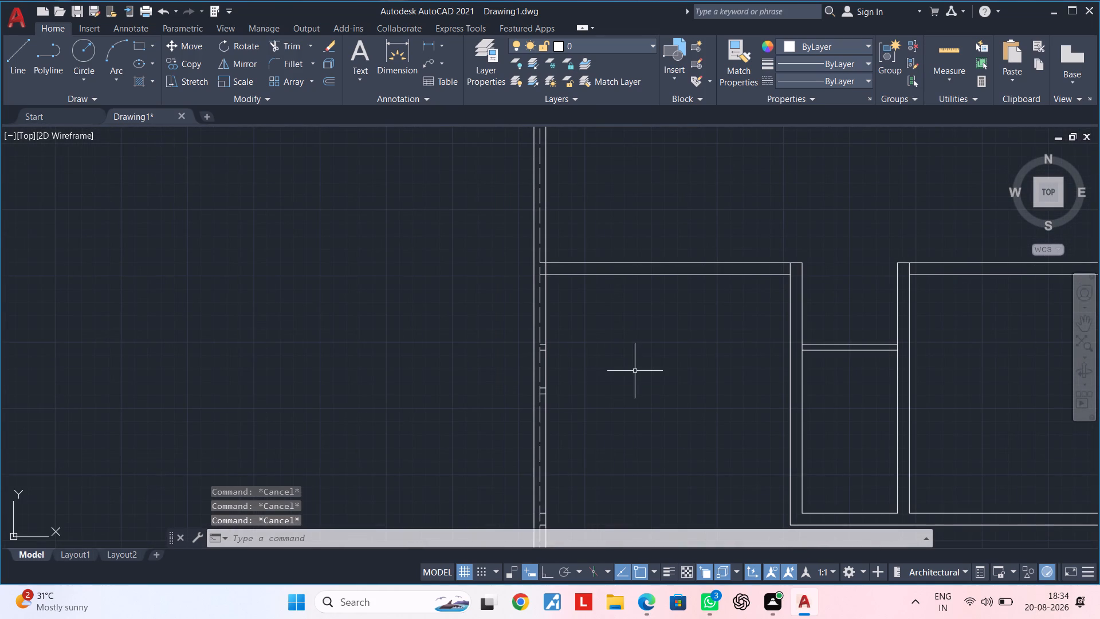
key("Escape")
scroll(534, 258, "up", 5)
type("tr")
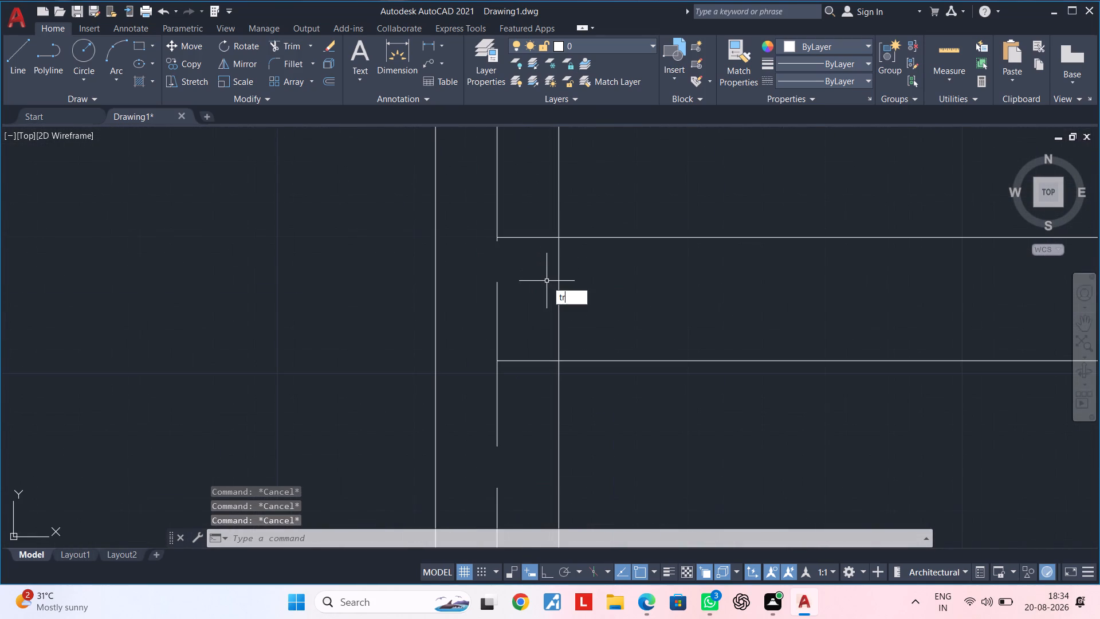
key("space")
left_click(539, 233)
double_click(524, 397)
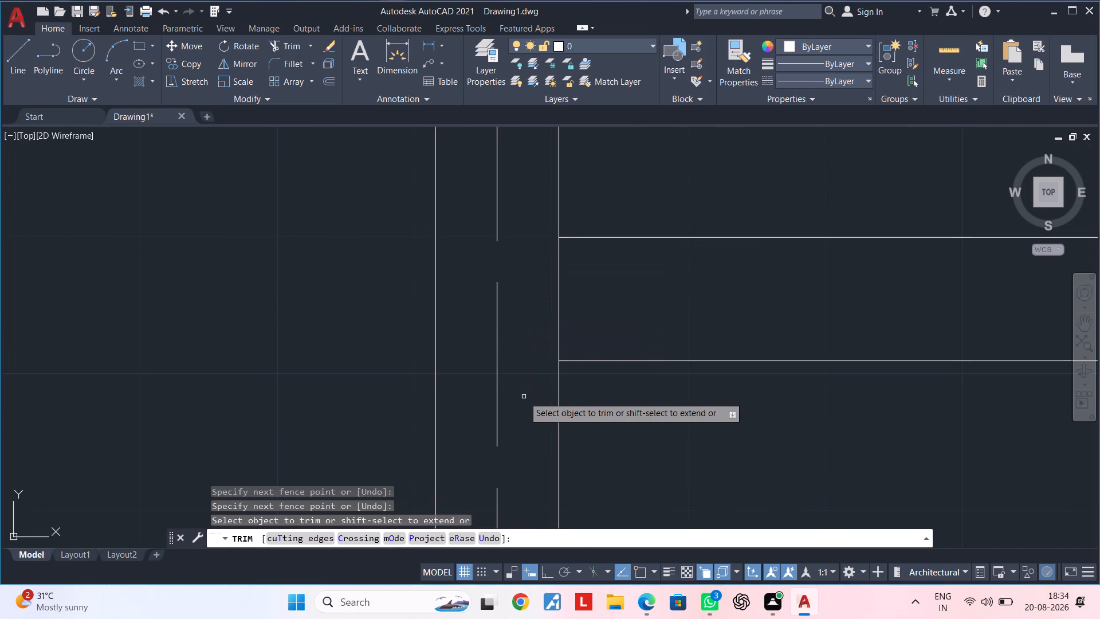
scroll(551, 398, "down", 4)
middle_click_drag(683, 415, 446, 390)
key("Escape")
key("Escape")
middle_click_drag(595, 407, 535, 385)
key("Escape")
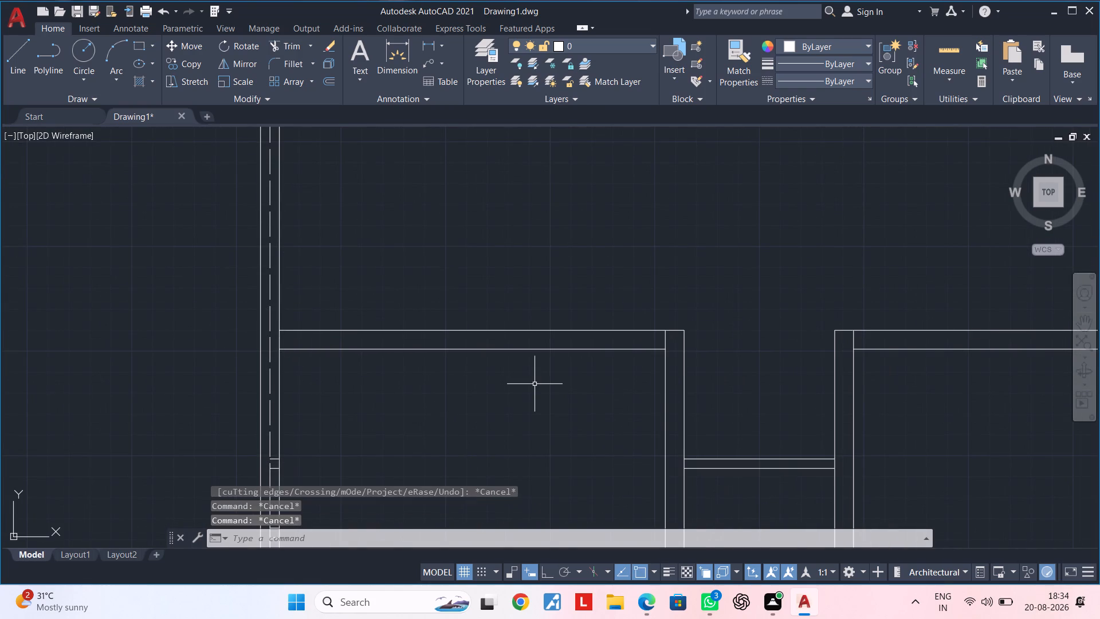
key("Escape")
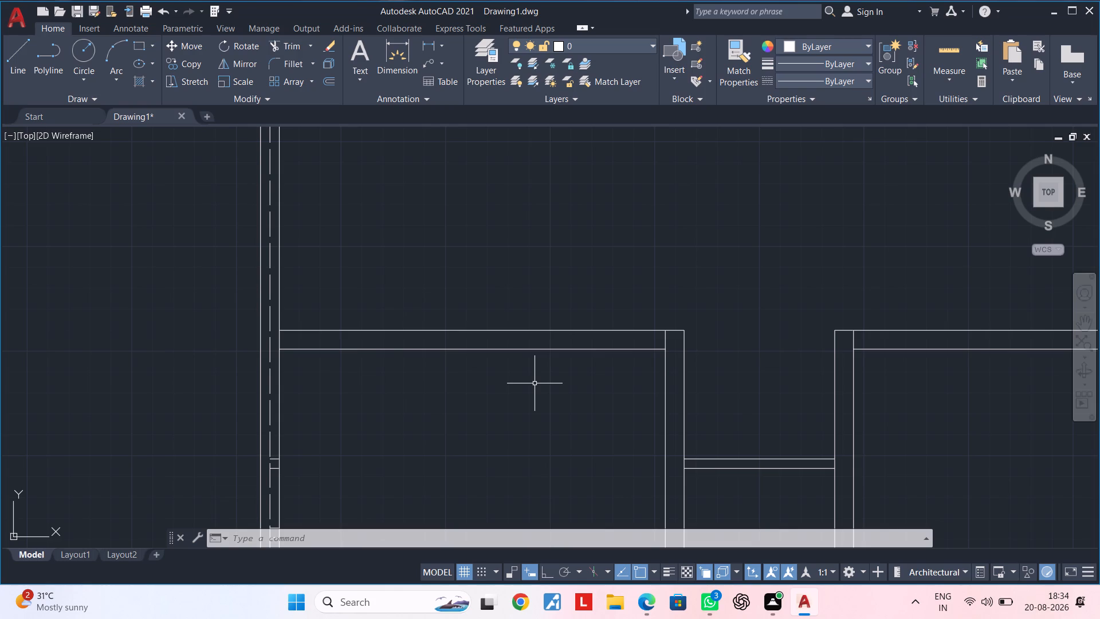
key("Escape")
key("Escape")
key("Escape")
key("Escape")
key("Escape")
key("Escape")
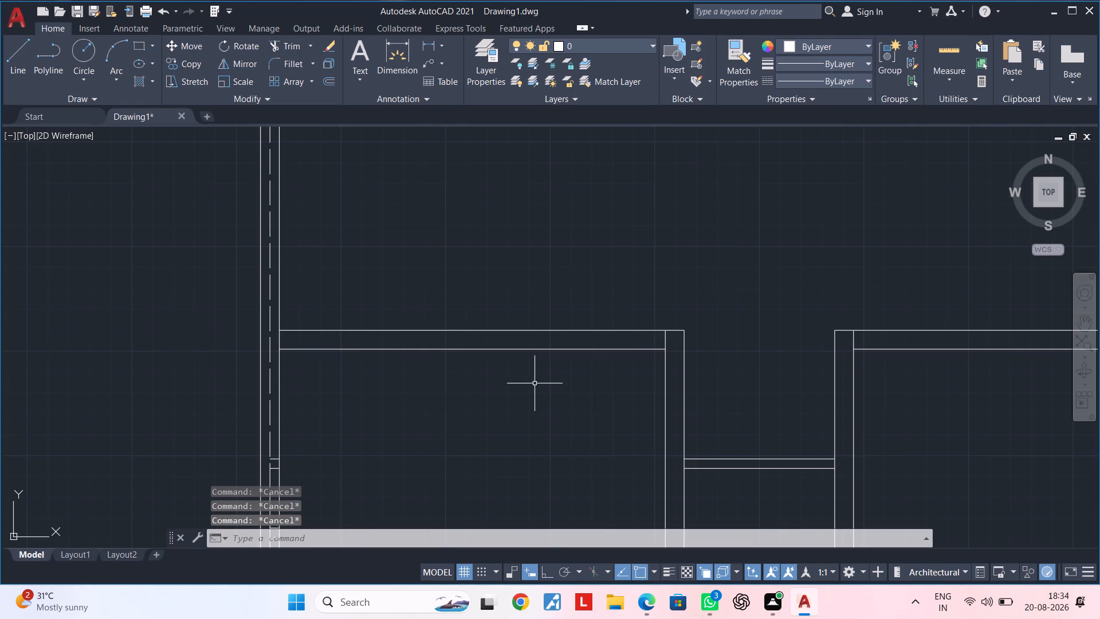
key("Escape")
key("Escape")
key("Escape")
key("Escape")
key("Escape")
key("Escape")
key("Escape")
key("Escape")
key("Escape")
Offset the outer line of the left 9" vertical wall 4' to the left across the cross wall.
type("of 4'")
key("Return")
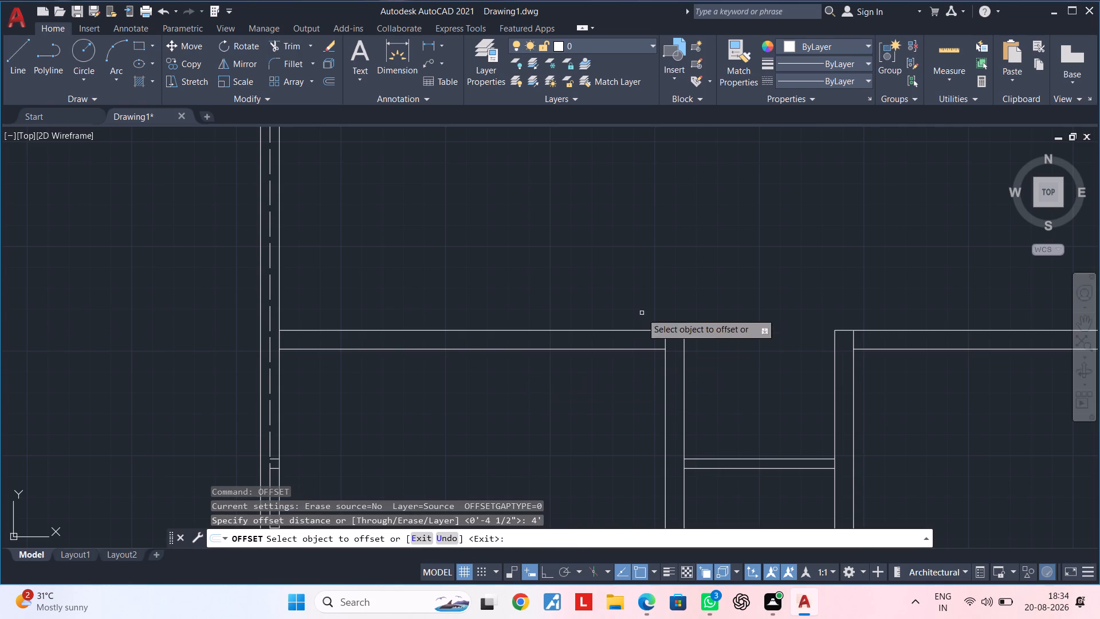
left_click(665, 341)
left_click(410, 341)
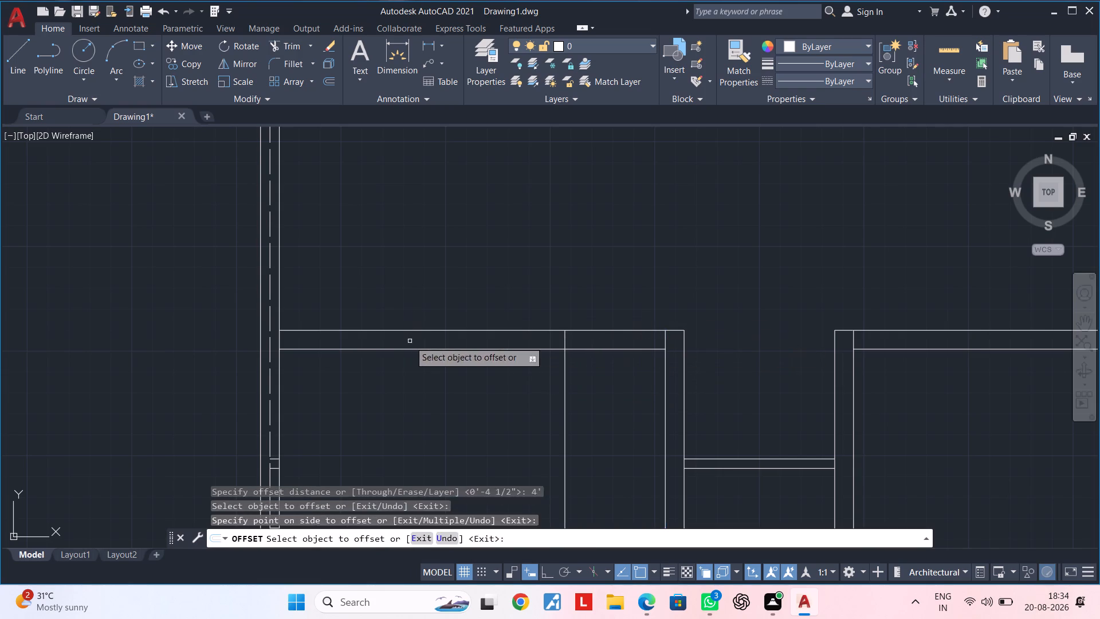
key("Escape")
key("Escape")
Trim the left cross wall across the 4' opening and cut the offset line below the wall, keeping its end cap.
type("tr")
key("space")
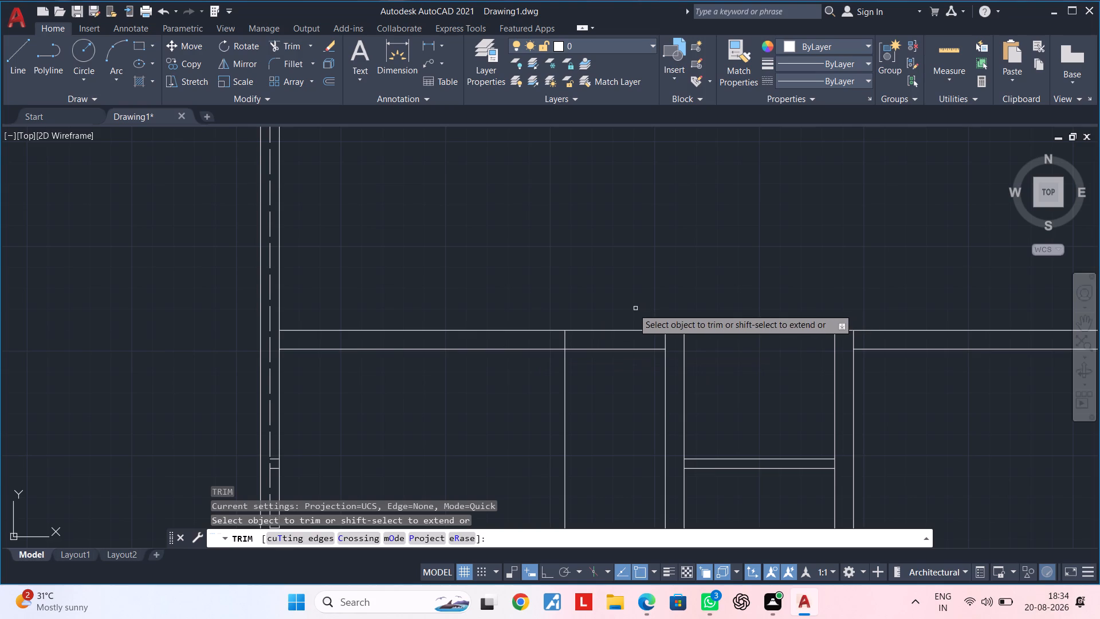
left_click(629, 308)
left_click(616, 405)
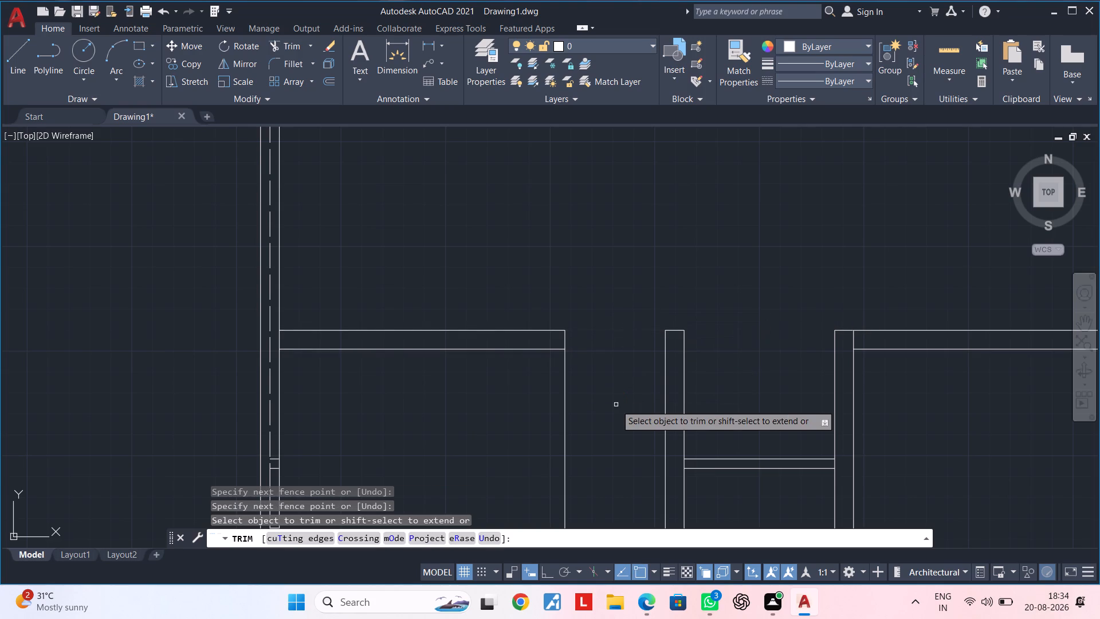
left_click_drag(616, 405, 602, 405)
left_click_drag(531, 401, 575, 394)
scroll(578, 391, "down", 1)
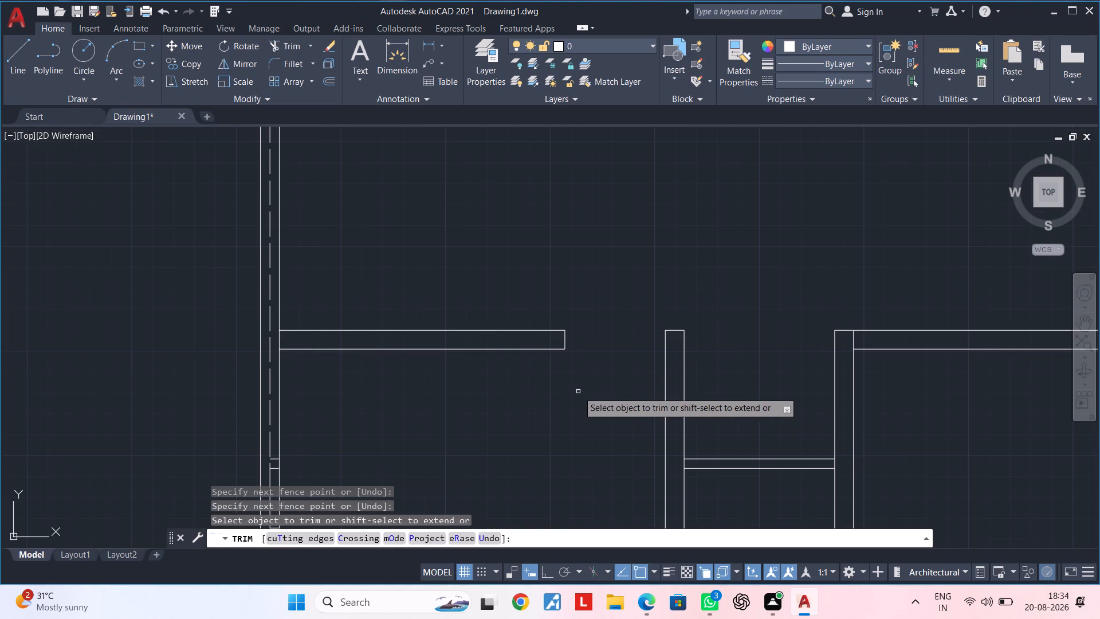
scroll(578, 391, "down", 1)
middle_click_drag(578, 385, 501, 382)
key("Escape")
key("Escape")
key("Escape")
key("Escape")
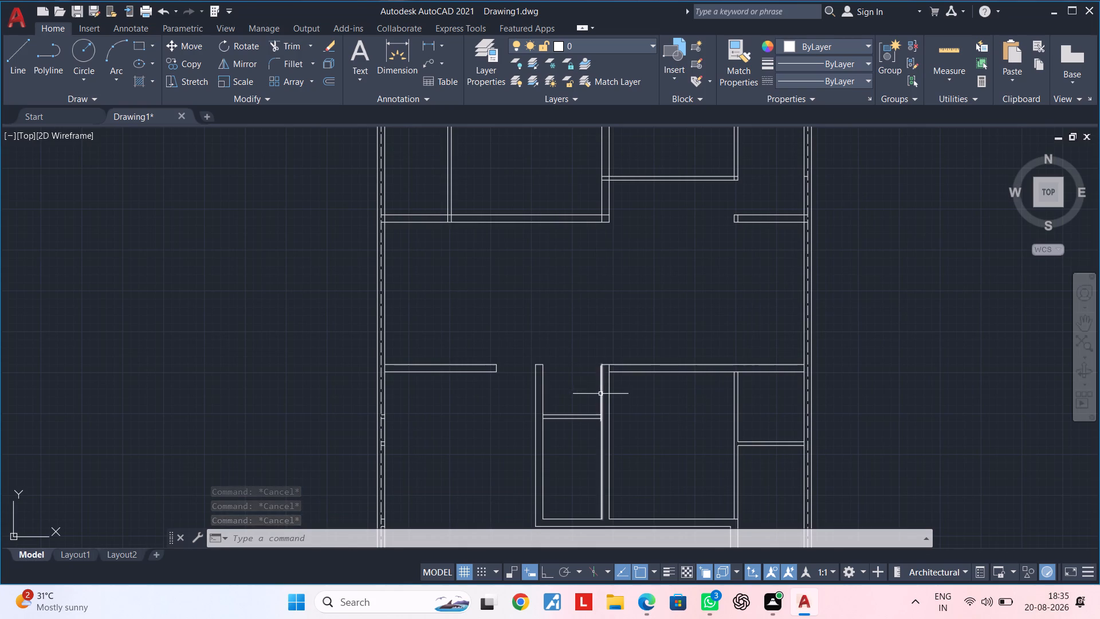
Offset the right line of the right-hand 9.
scroll(600, 394, "up", 3)
middle_click_drag(646, 370, 603, 379)
key("Escape")
key("Escape")
key("Escape")
key("Escape")
type("of 4'")
key("Return")
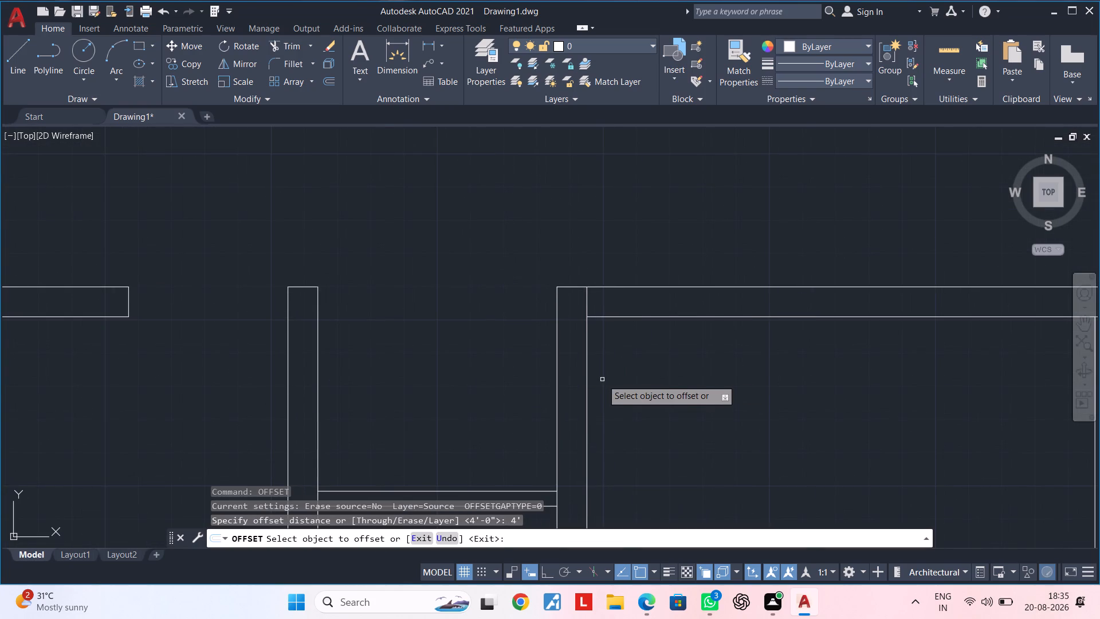
left_click(586, 373)
left_click(728, 367)
key("Escape")
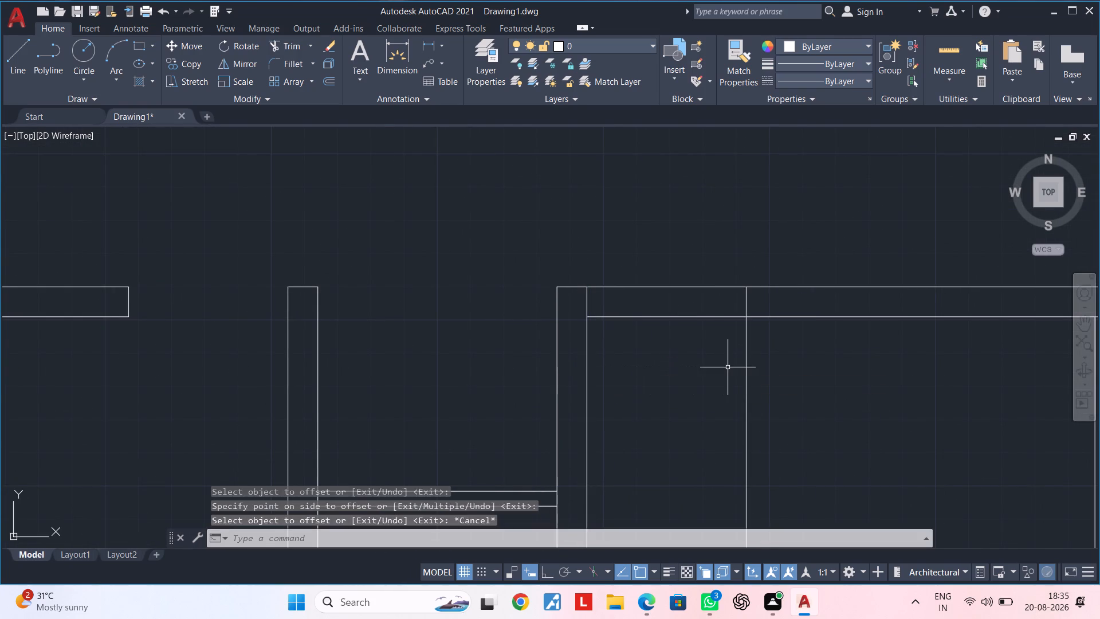
key("Escape")
Trim the right cross wall across the 4' opening and cut the offset line below the wall, keeping its end cap.
type("tr")
key("space")
left_click_drag(670, 236, 670, 249)
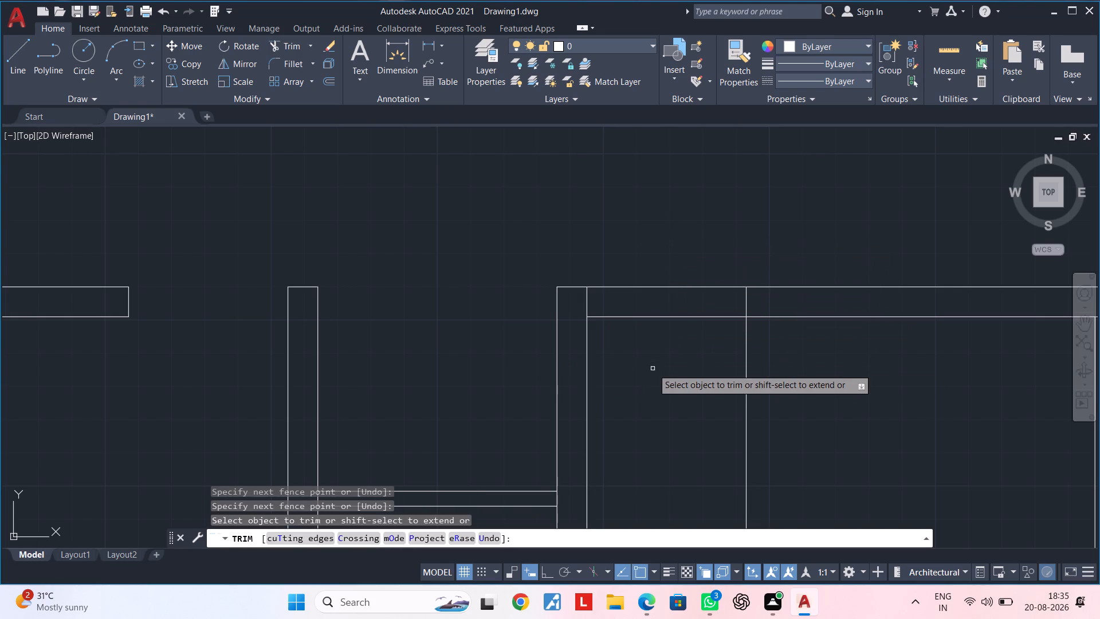
left_click_drag(652, 330, 661, 276)
left_click_drag(753, 382, 787, 380)
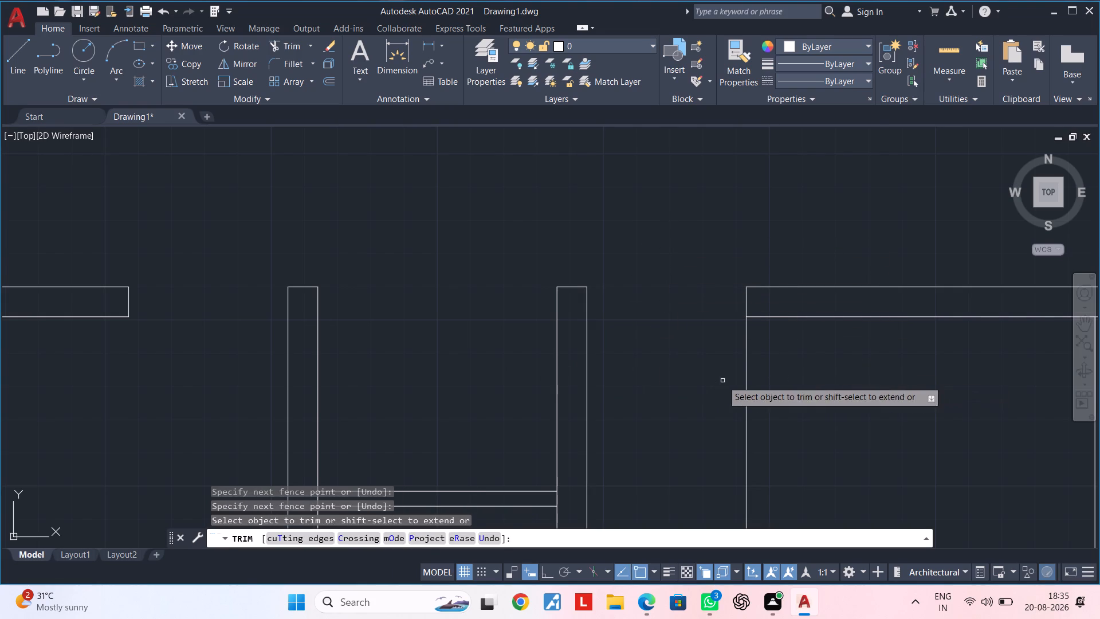
left_click_drag(722, 381, 777, 377)
scroll(777, 377, "down", 3)
middle_click_drag(775, 377, 663, 380)
key("Escape")
key("Escape")
middle_click_drag(663, 391, 700, 316)
key("Escape")
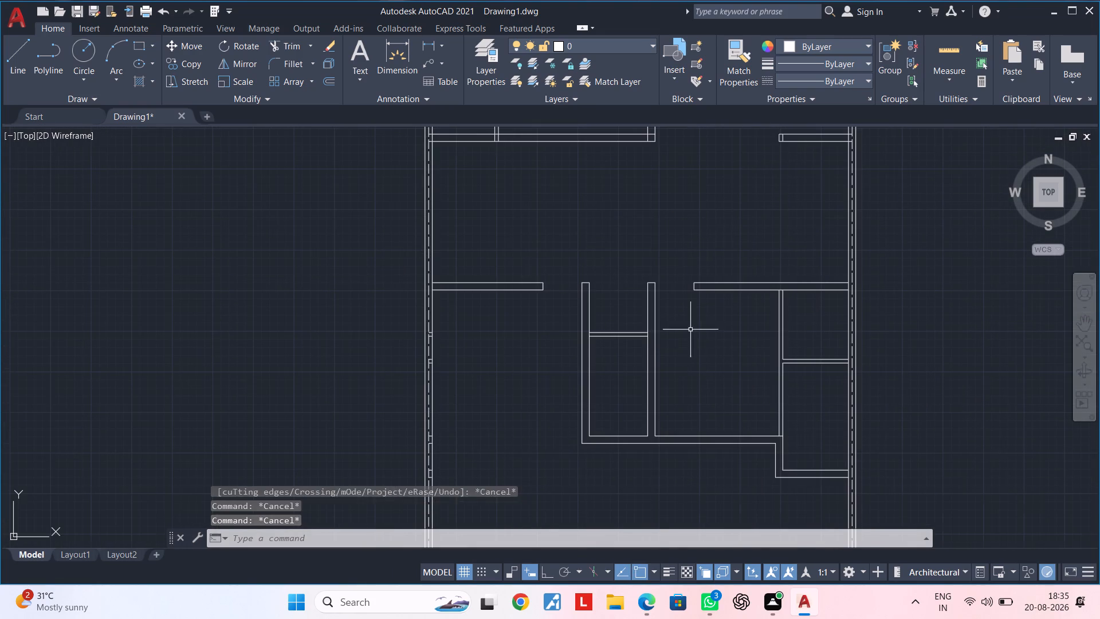
key("Escape")
key("Escape")
key("Escape")
key("Escape")
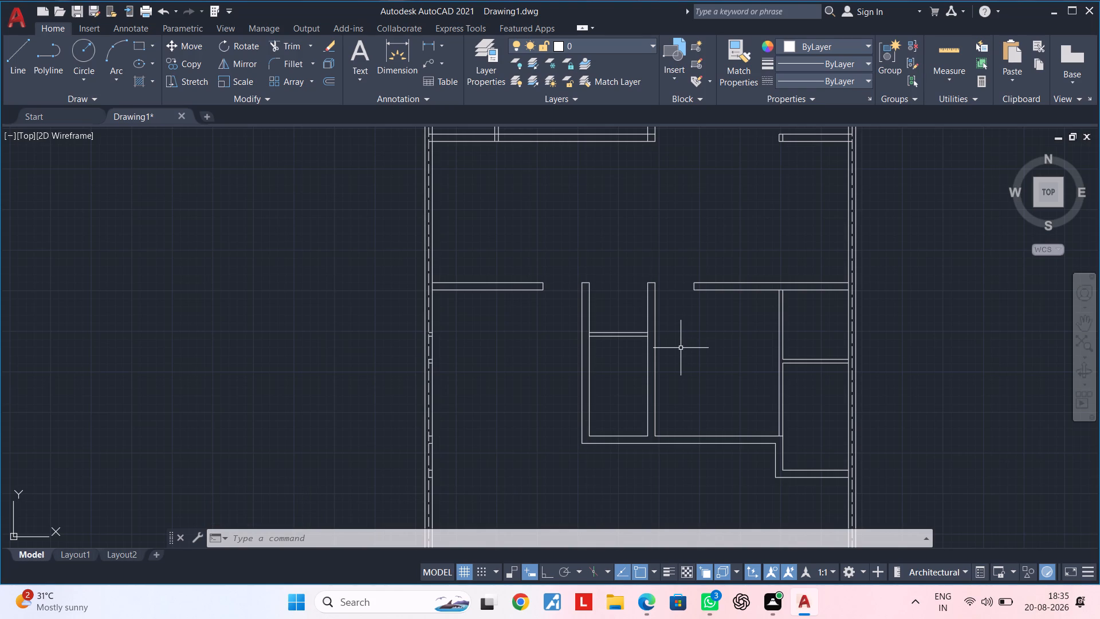
Offset the left 9" vertical wall's inner line 2'6" to the right across the 6' space's cross partition.
key("Escape")
key("Escape")
key("Escape")
scroll(577, 356, "up", 2)
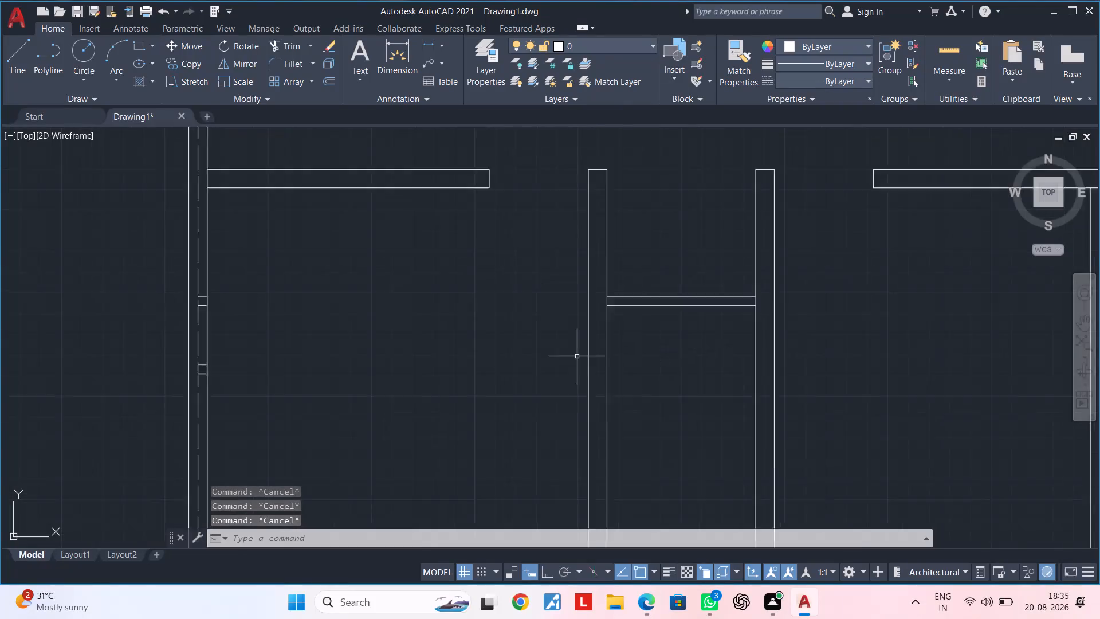
scroll(577, 356, "up", 1)
middle_click_drag(630, 293, 539, 316)
key("Escape")
key("Escape")
type("of")
key("space")
key("2")
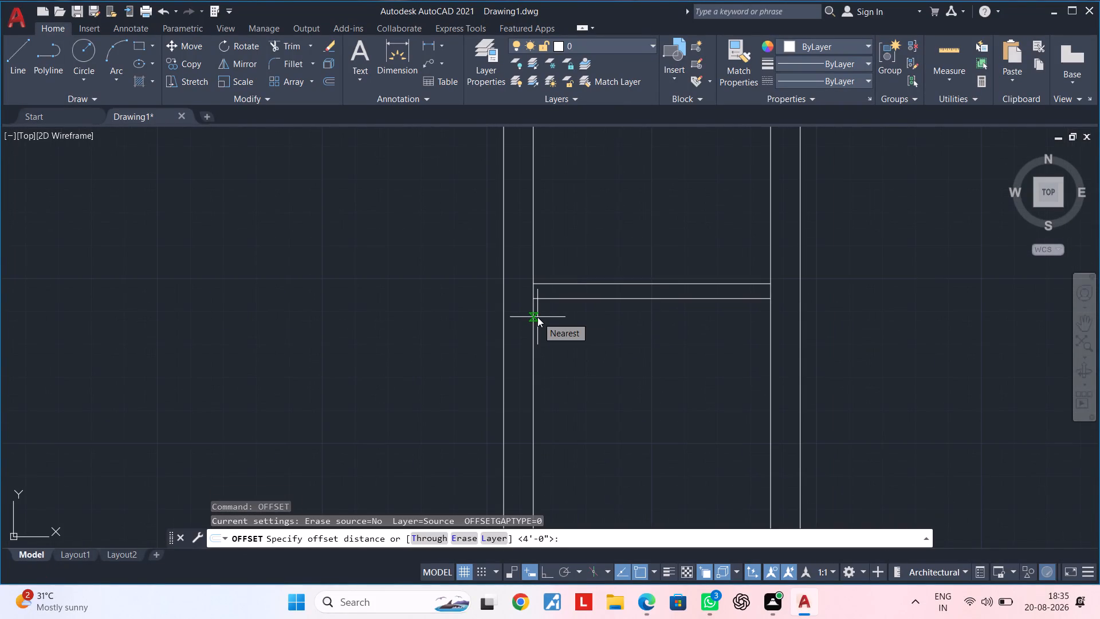
type("'6\"")
key("Return")
scroll(522, 287, "up", 3)
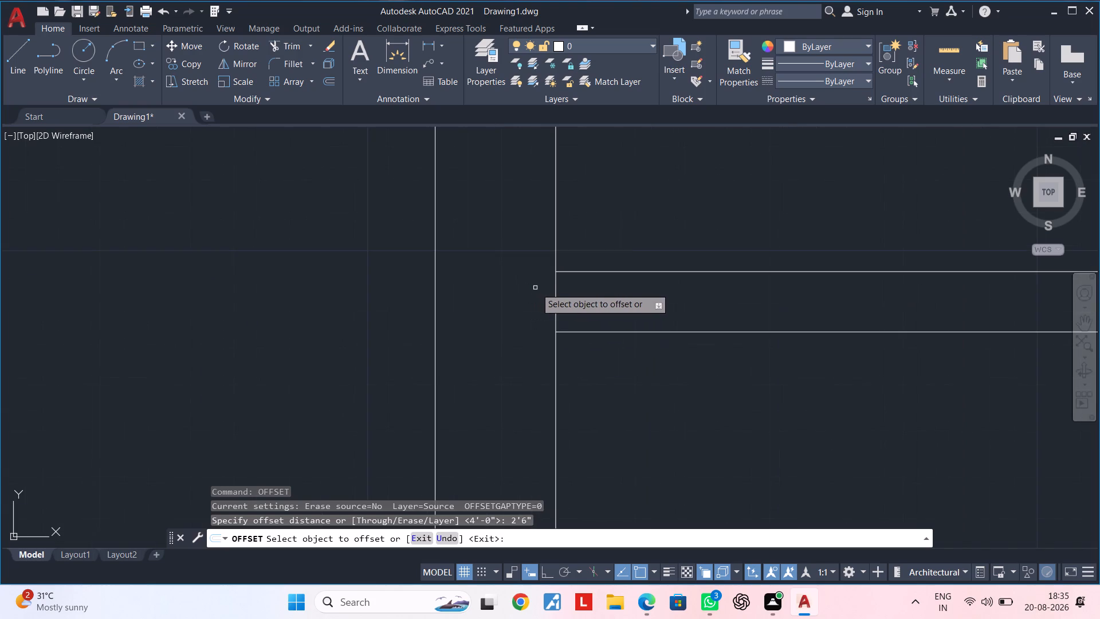
left_click(556, 293)
scroll(711, 305, "down", 2)
middle_click_drag(717, 307, 581, 319)
left_click(640, 323)
key("Escape")
key("Escape")
Trim the 2'6" opening through the 6' space's cross partition and cut the offset line above and below, keeping its end cap.
type("tr")
key("space")
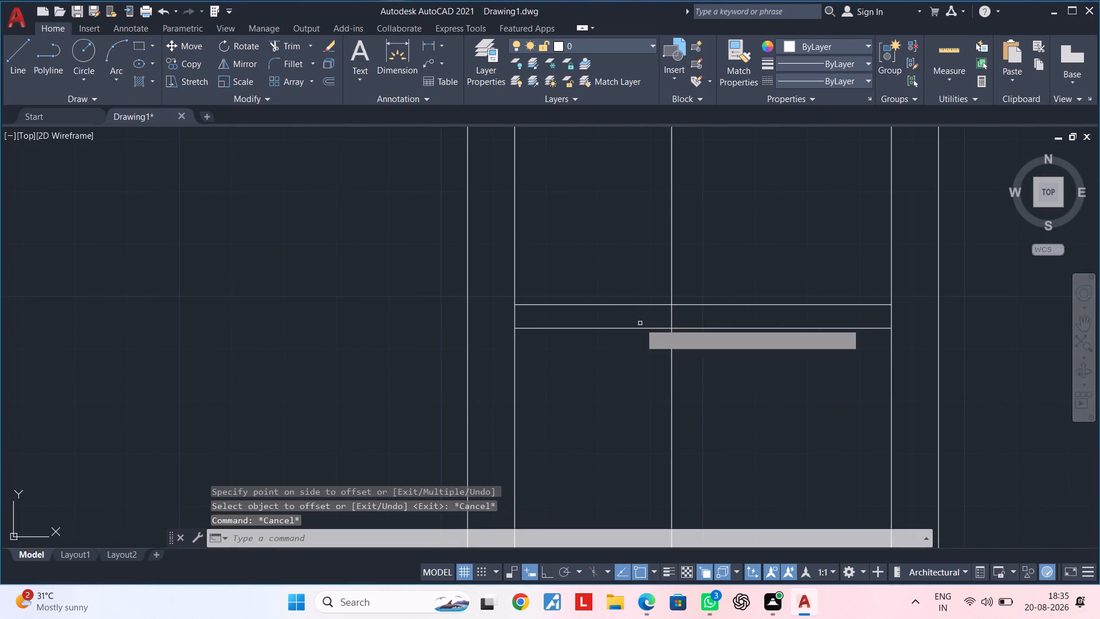
left_click(640, 267)
left_click(740, 264)
left_click_drag(716, 383, 709, 383)
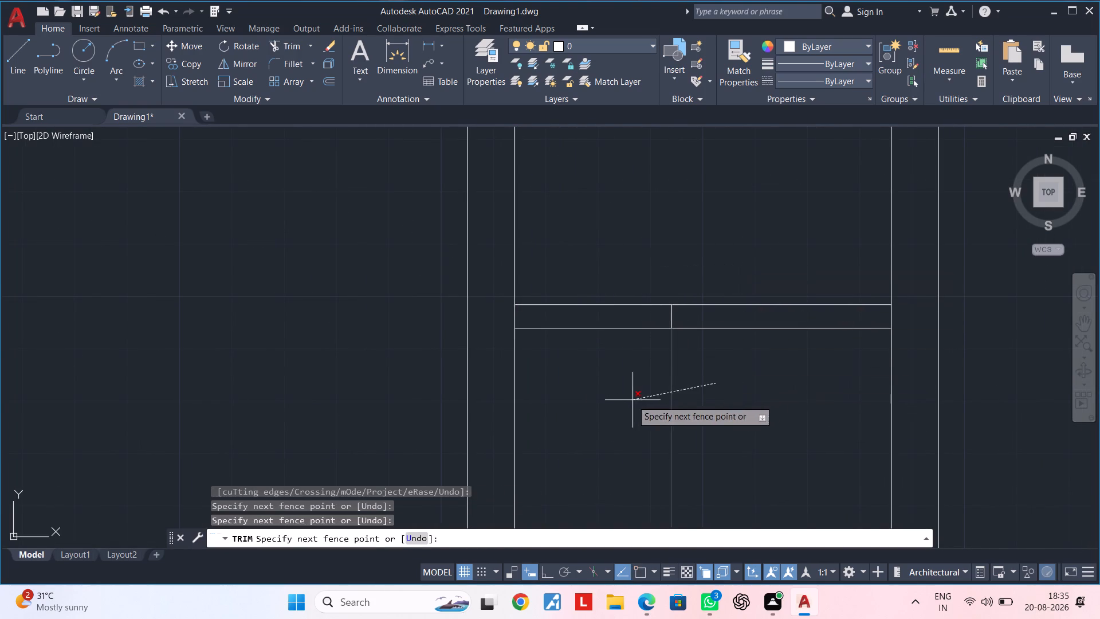
left_click(632, 400)
left_click(596, 404)
left_click_drag(597, 404, 599, 394)
left_click(587, 242)
scroll(588, 278, "down", 3)
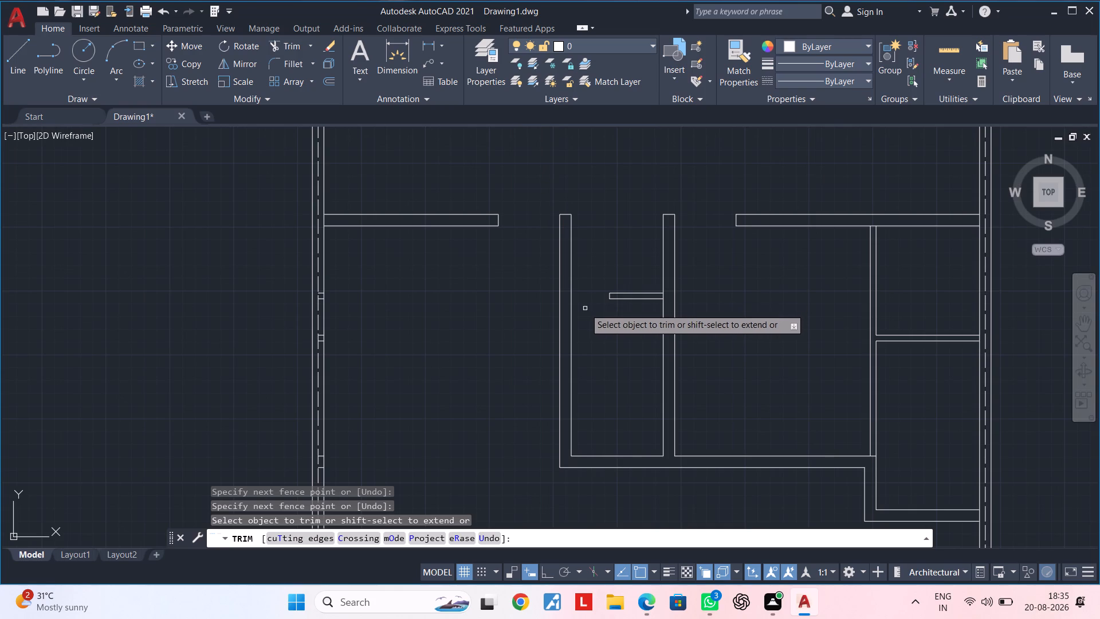
key("Escape")
key("Escape")
middle_click_drag(620, 326, 541, 339)
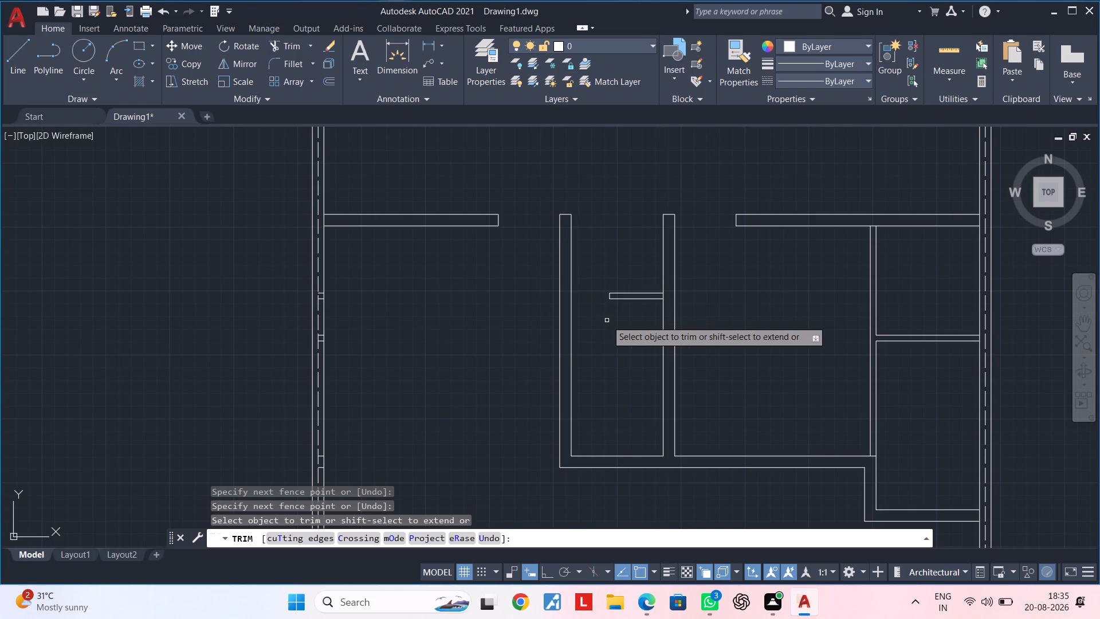
key("Escape")
Delete the right-hand partition's inner face line between the 9" wall above and the small rooms' cross partition.
scroll(551, 343, "up", 1)
scroll(690, 323, "down", 1)
middle_click_drag(684, 323, 559, 323)
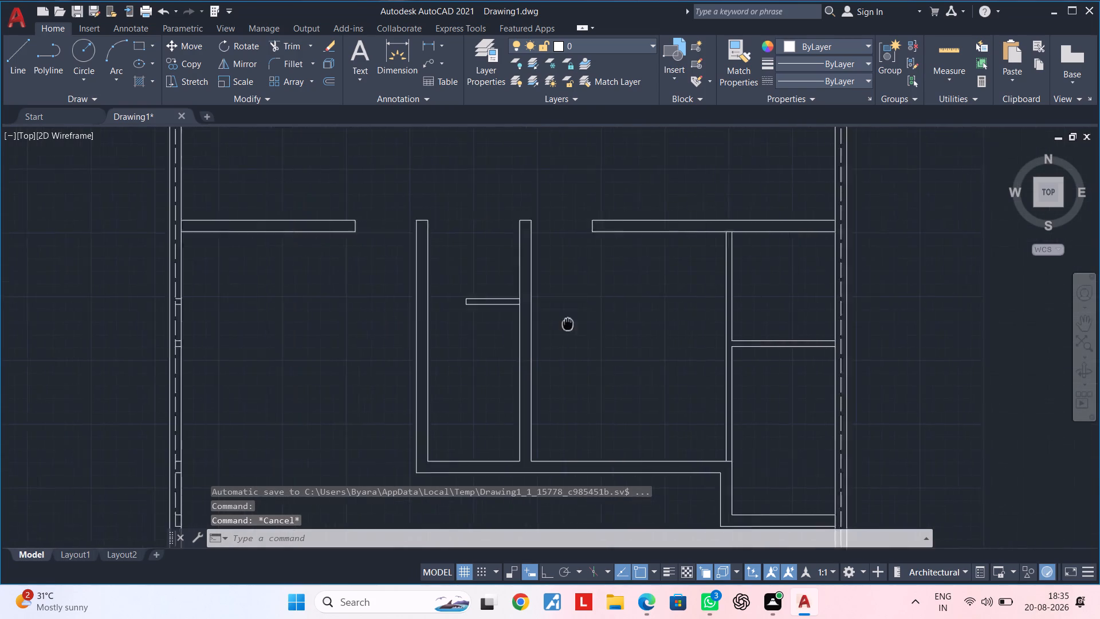
middle_click_drag(559, 323, 493, 322)
middle_click_drag(552, 339, 548, 286)
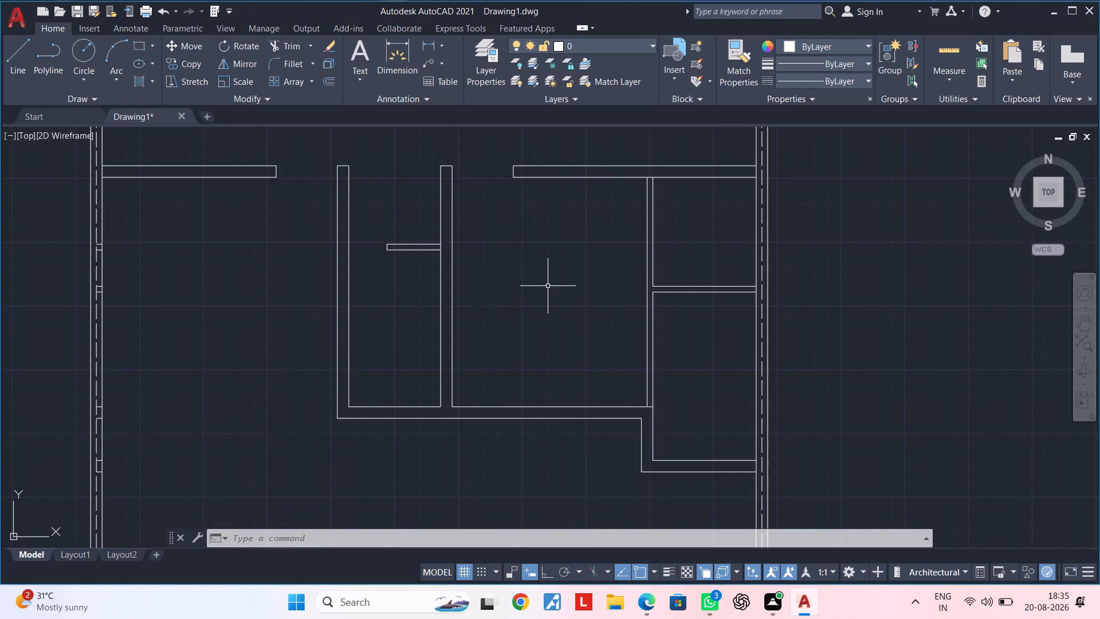
scroll(686, 328, "up", 2)
middle_click_drag(659, 300, 638, 354)
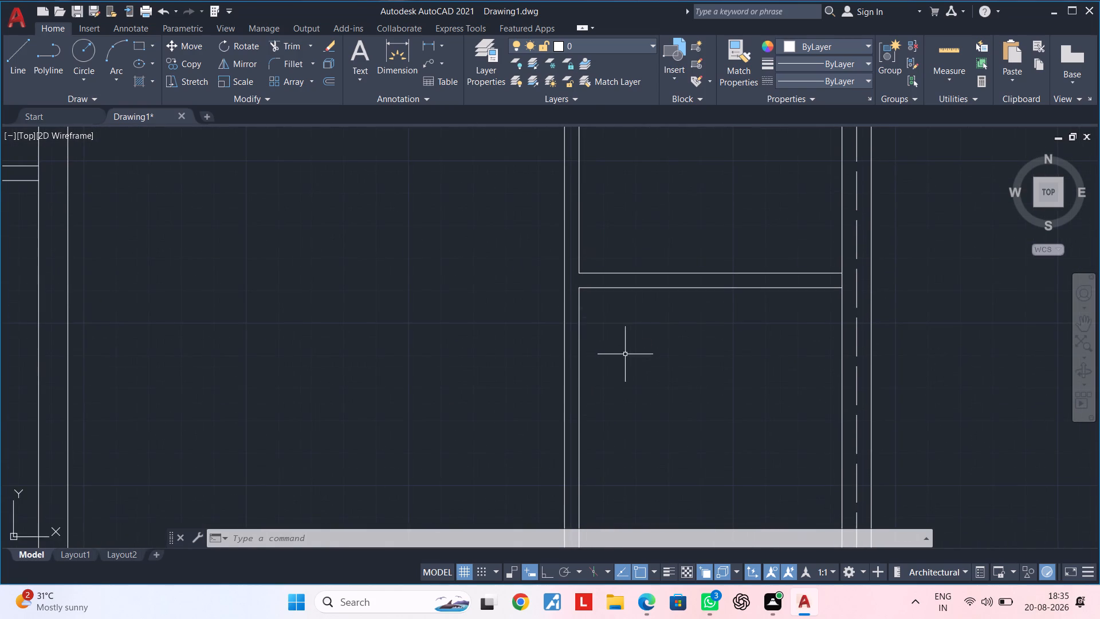
scroll(624, 351, "down", 1)
middle_click_drag(624, 351, 603, 279)
middle_click_drag(591, 299, 564, 398)
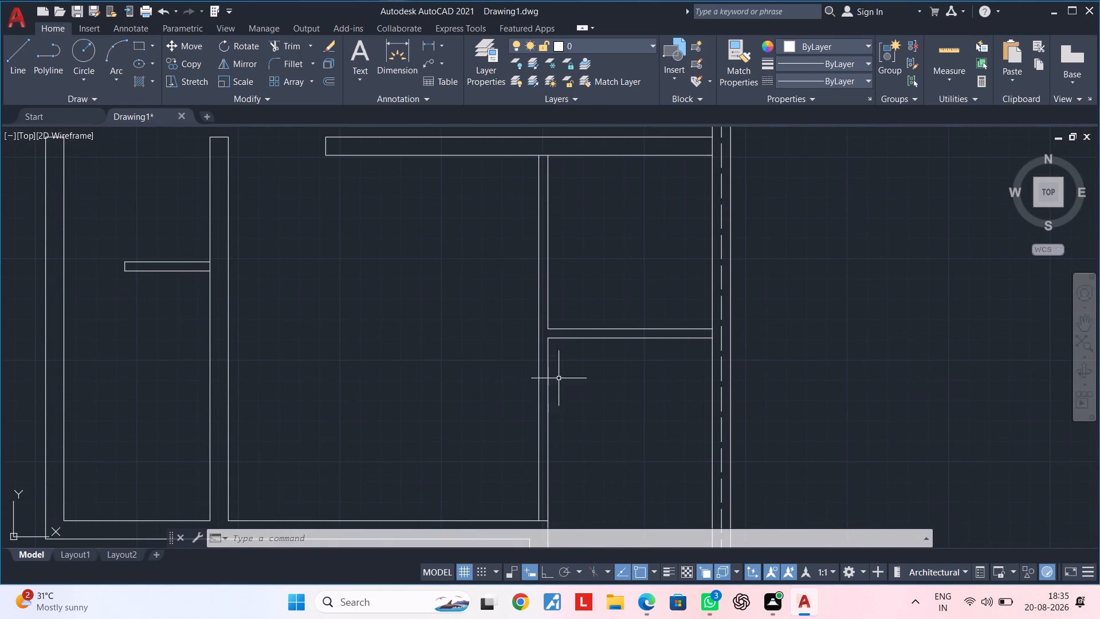
left_click(548, 300)
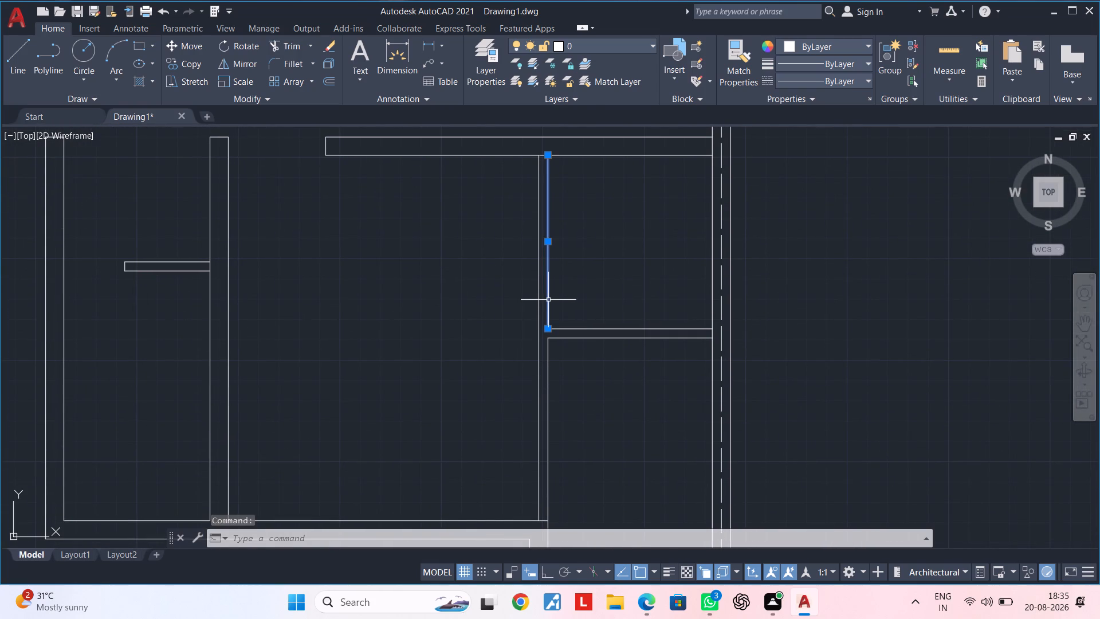
key("Delete")
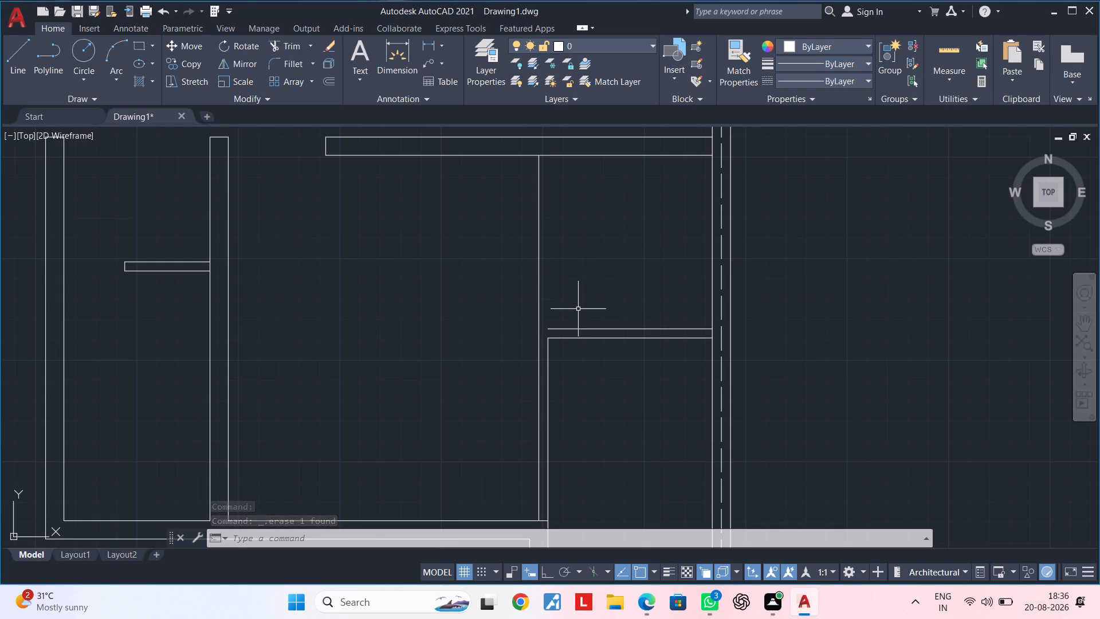
With Ortho on, stretch the partition's lower inner face line up to the underside of the 9" cross wall as one continuous line.
left_click(545, 359)
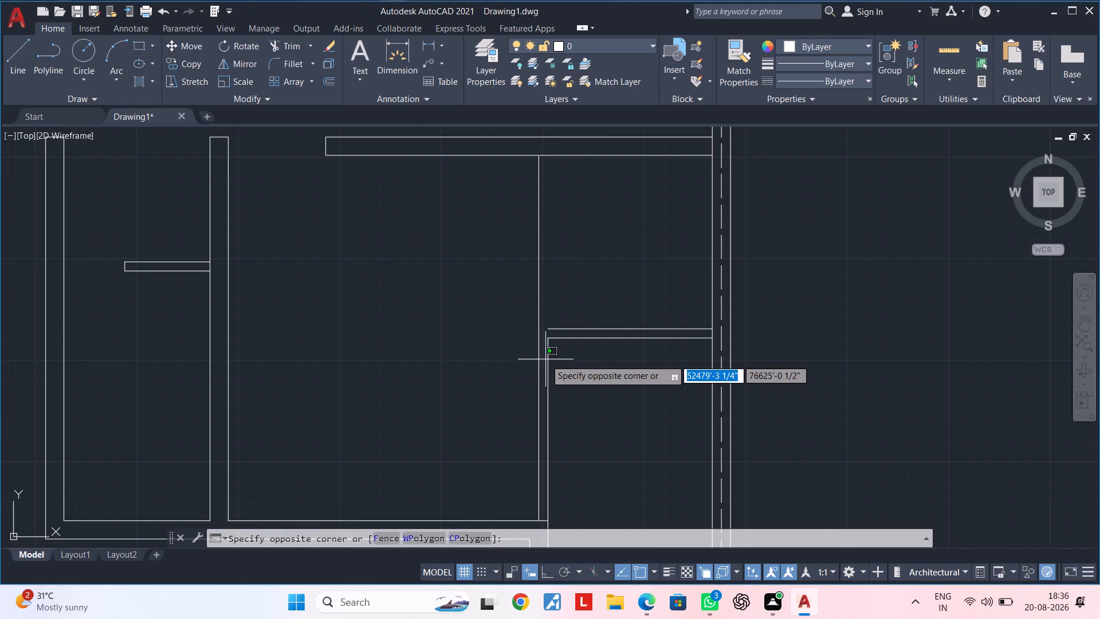
left_click(552, 359)
left_click(547, 357)
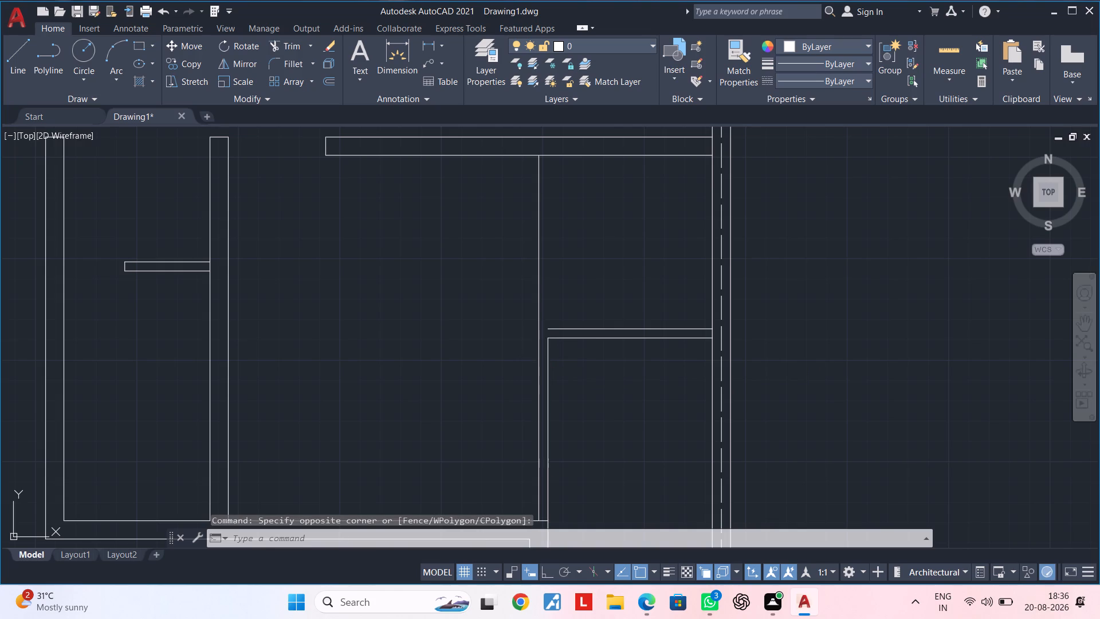
left_click(546, 339)
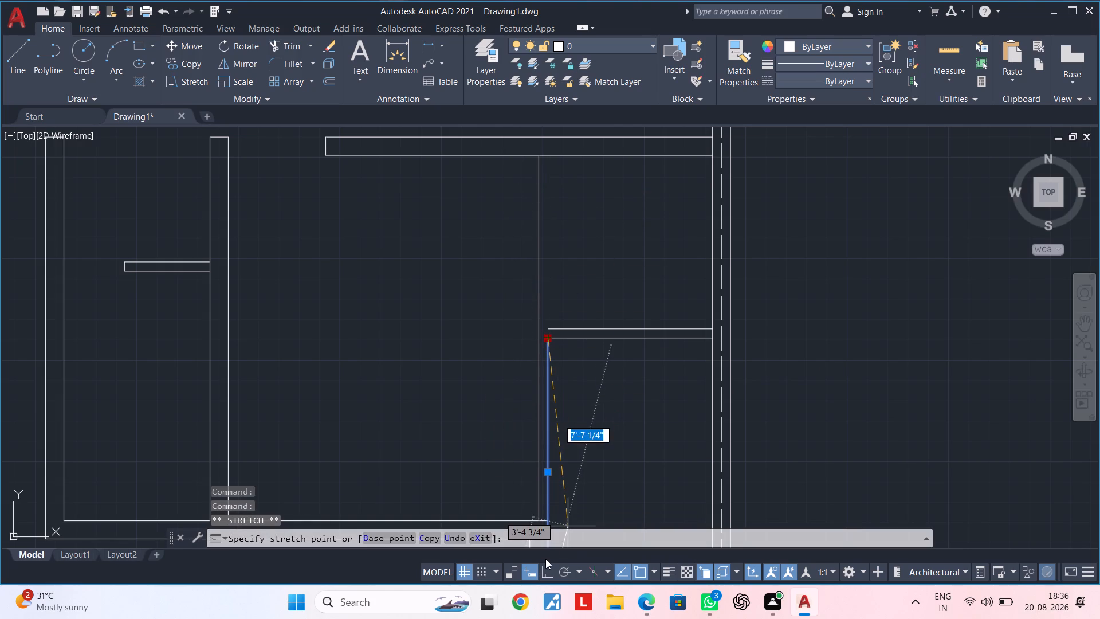
left_click(546, 569)
left_click(549, 156)
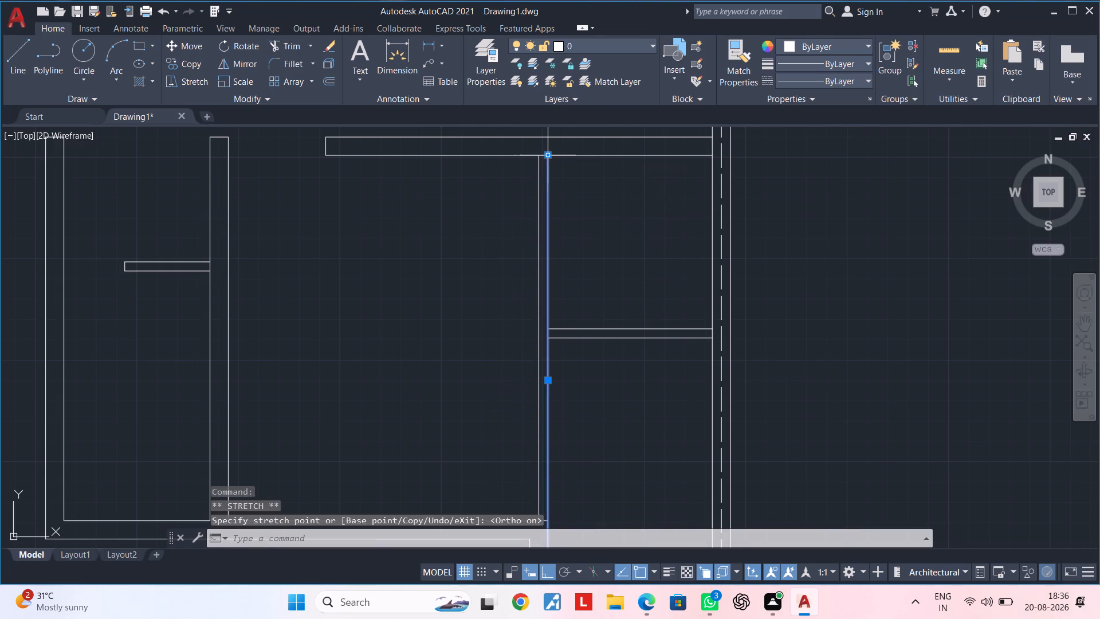
key("Escape")
middle_click_drag(606, 356, 552, 320)
key("Escape")
key("Escape")
key("Escape")
key("Escape")
key("Escape")
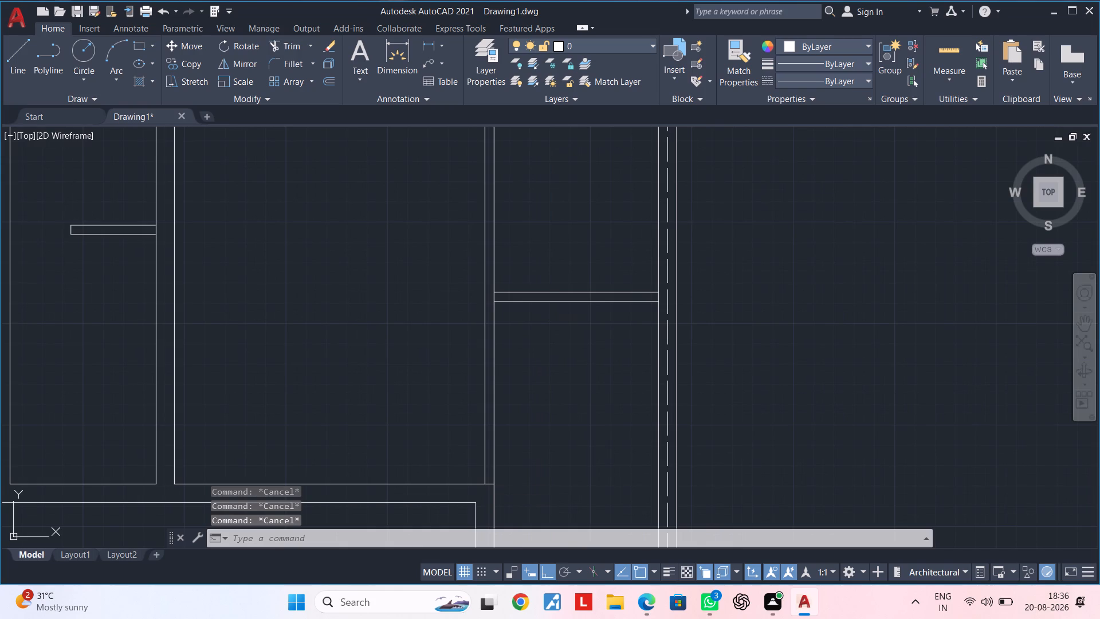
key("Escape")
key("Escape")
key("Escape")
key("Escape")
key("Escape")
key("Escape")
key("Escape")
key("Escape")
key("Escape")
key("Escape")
Offset the right-hand partition's inner face line 2'6" to the right across the small rooms' cross partition.
type("of 2'")
type("6\"")
key("Return")
scroll(489, 293, "up", 2)
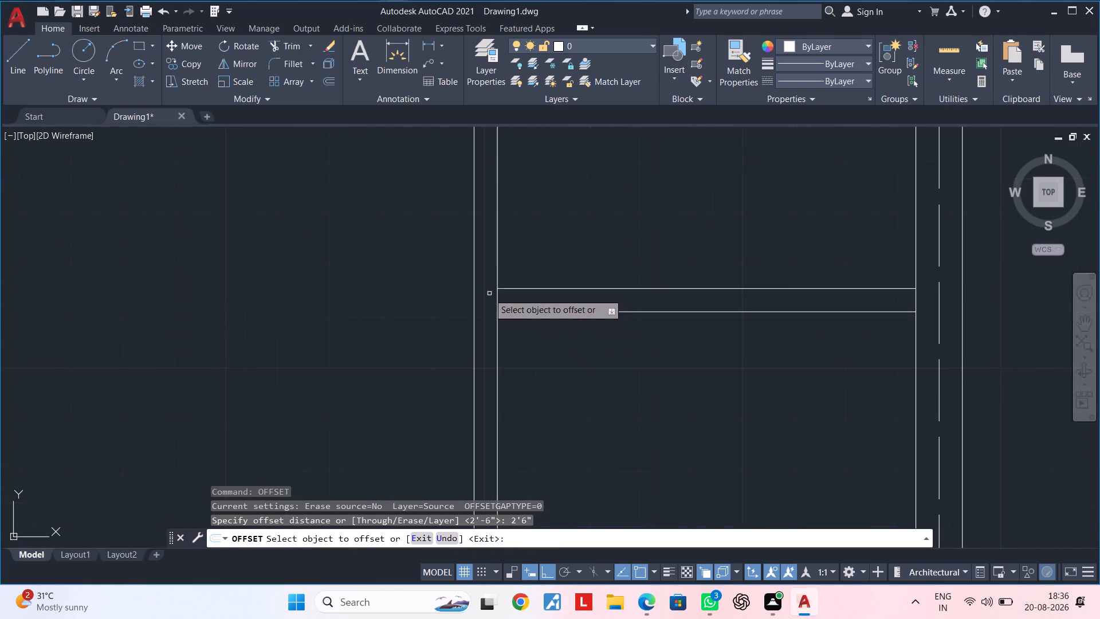
left_click(496, 302)
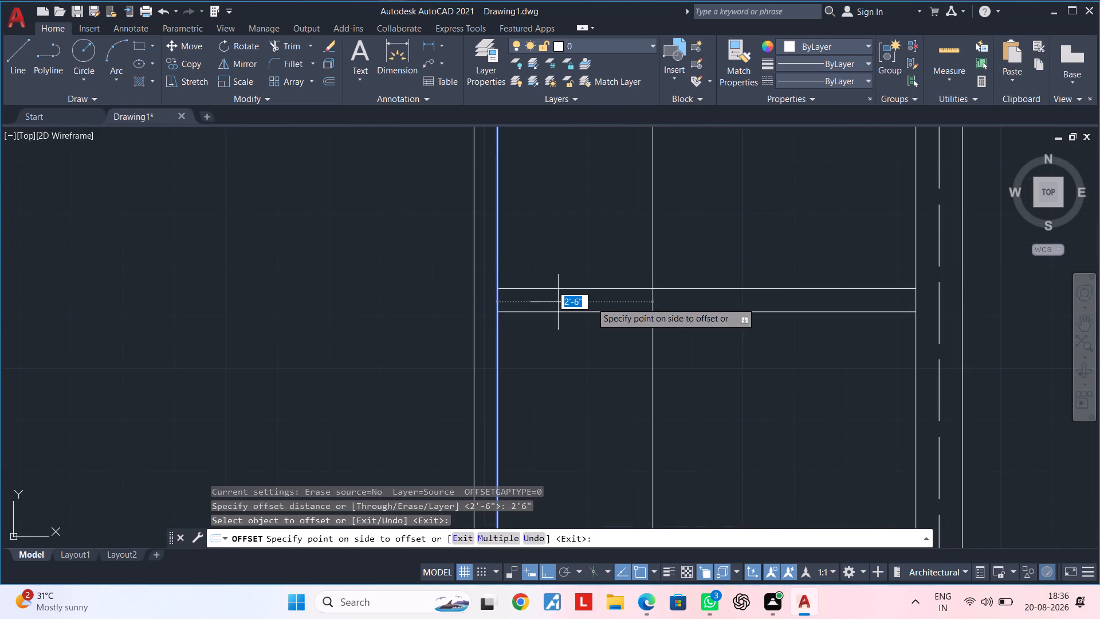
left_click(655, 303)
key("Escape")
key("Escape")
Trim the 2'6" opening through the small rooms' cross partition and cut the offset line above and below, keeping its end cap.
type("tr")
key("space")
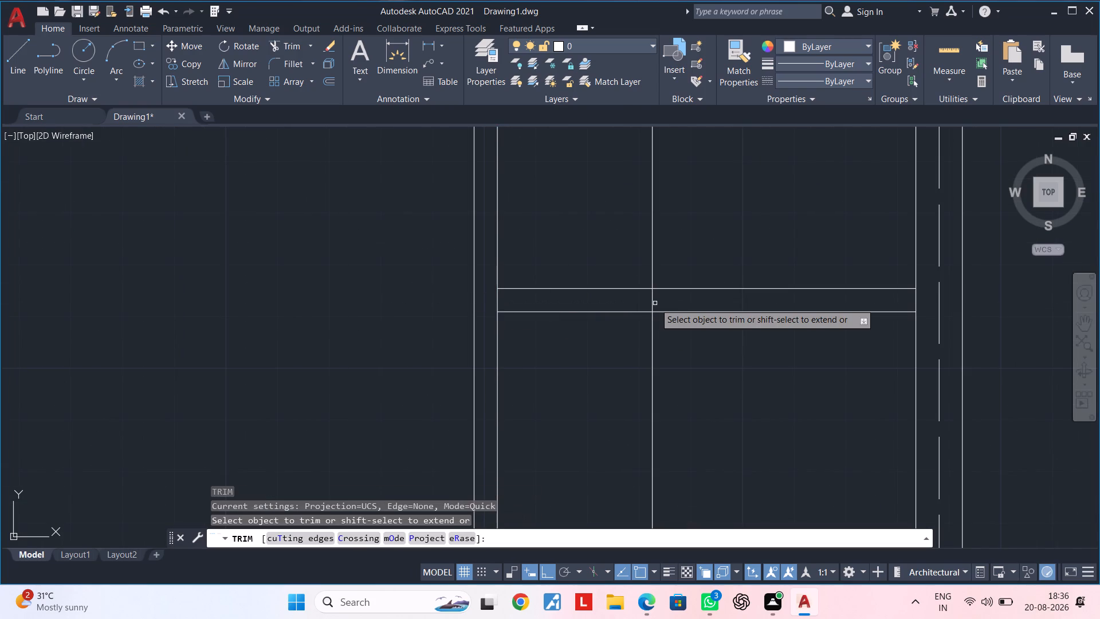
left_click_drag(676, 224, 670, 224)
left_click(616, 230)
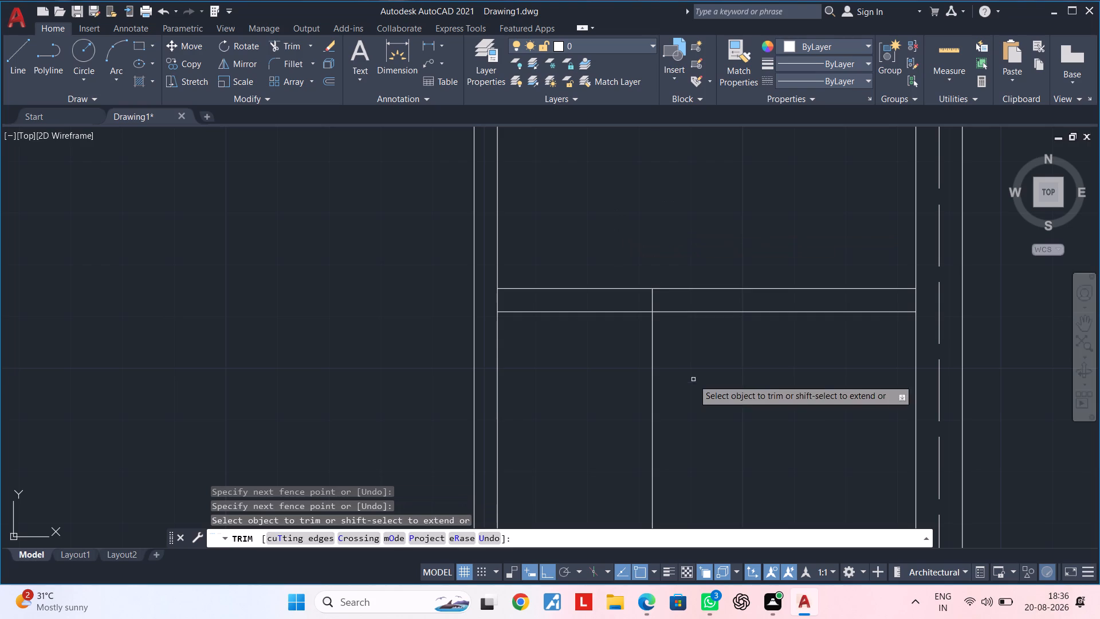
left_click(693, 379)
left_click(614, 385)
double_click(594, 381)
left_click(600, 230)
scroll(599, 240, "down", 3)
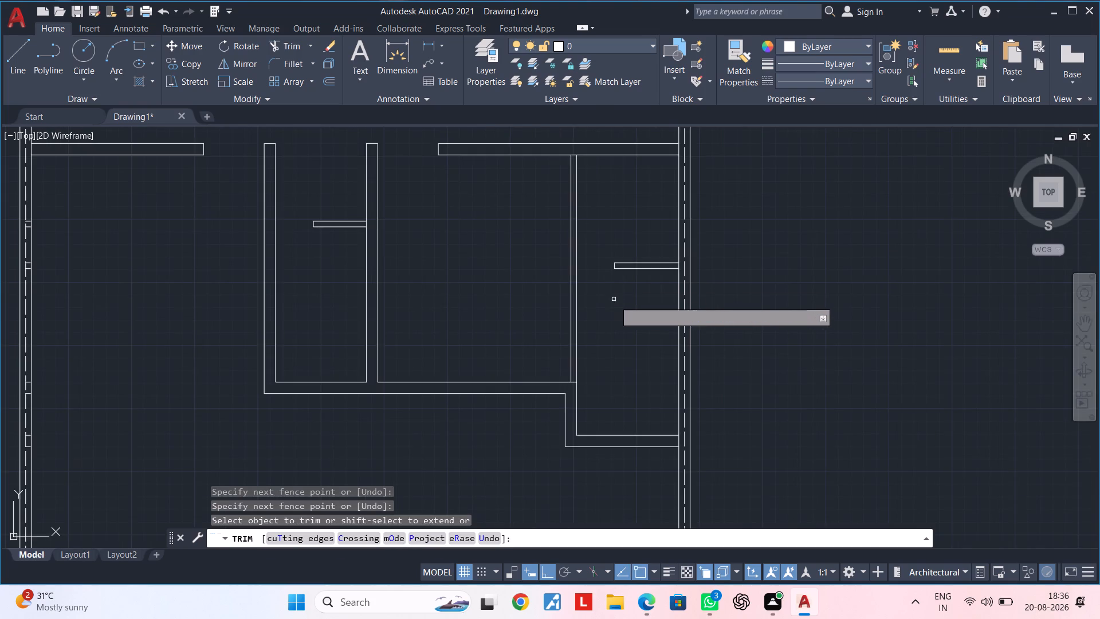
middle_click_drag(618, 304, 616, 417)
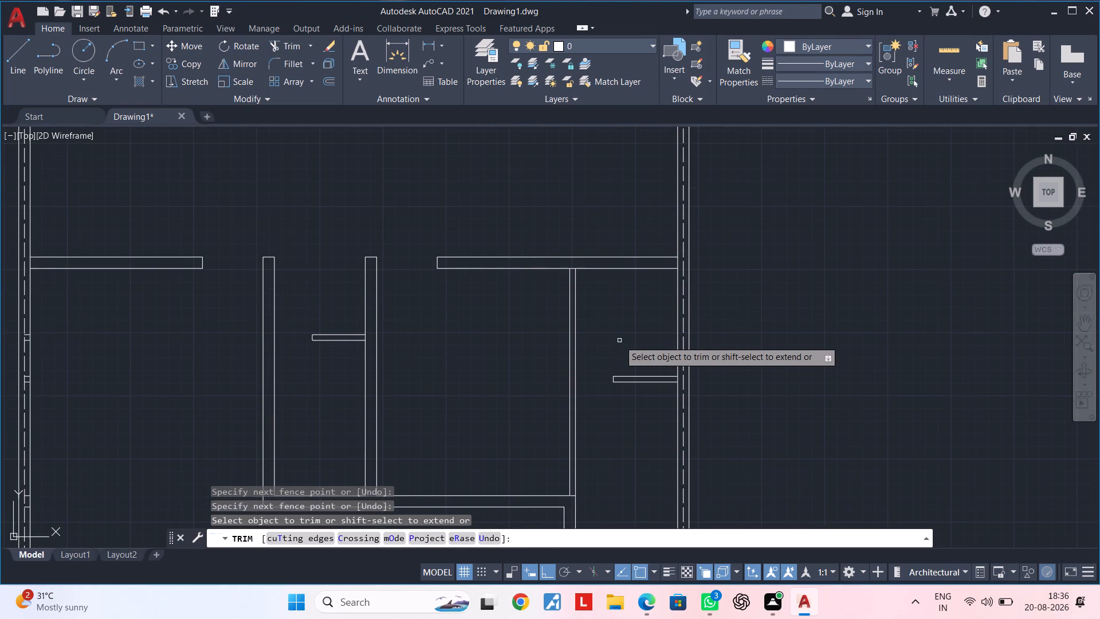
middle_click_drag(606, 293, 714, 267)
scroll(675, 267, "up", 2)
middle_click_drag(751, 283, 745, 283)
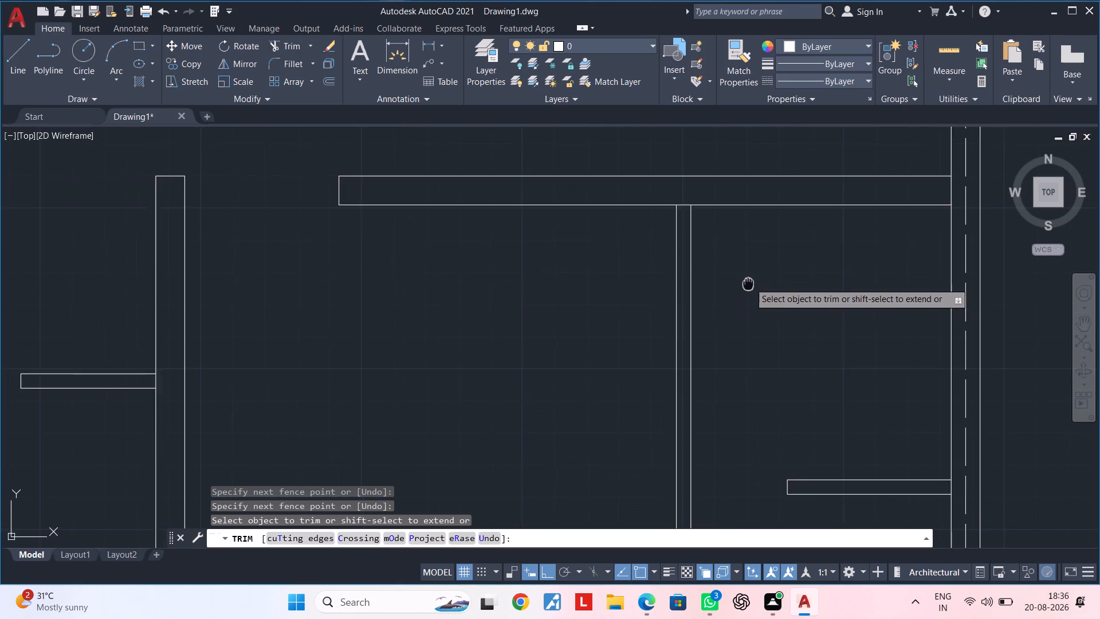
middle_click_drag(745, 283, 671, 254)
key("Escape")
key("Escape")
key("Escape")
key("Escape")
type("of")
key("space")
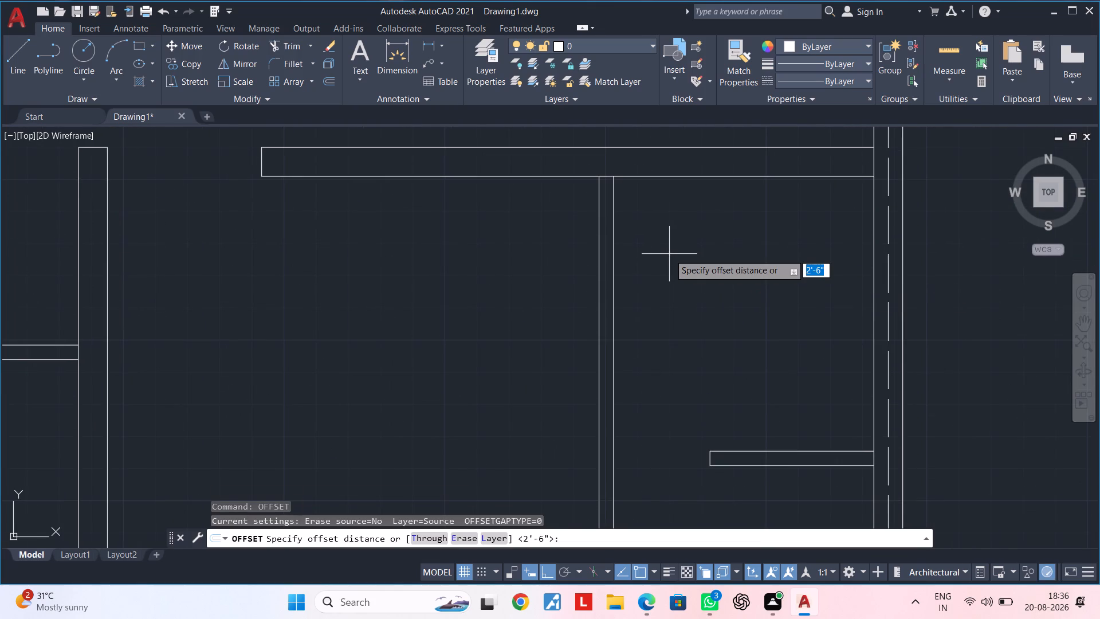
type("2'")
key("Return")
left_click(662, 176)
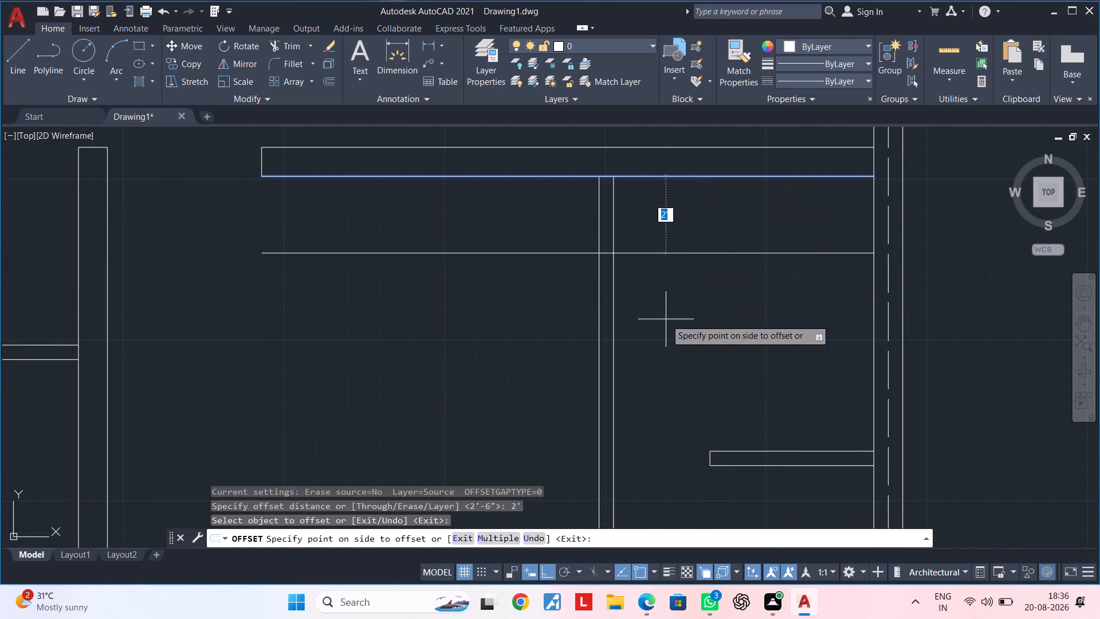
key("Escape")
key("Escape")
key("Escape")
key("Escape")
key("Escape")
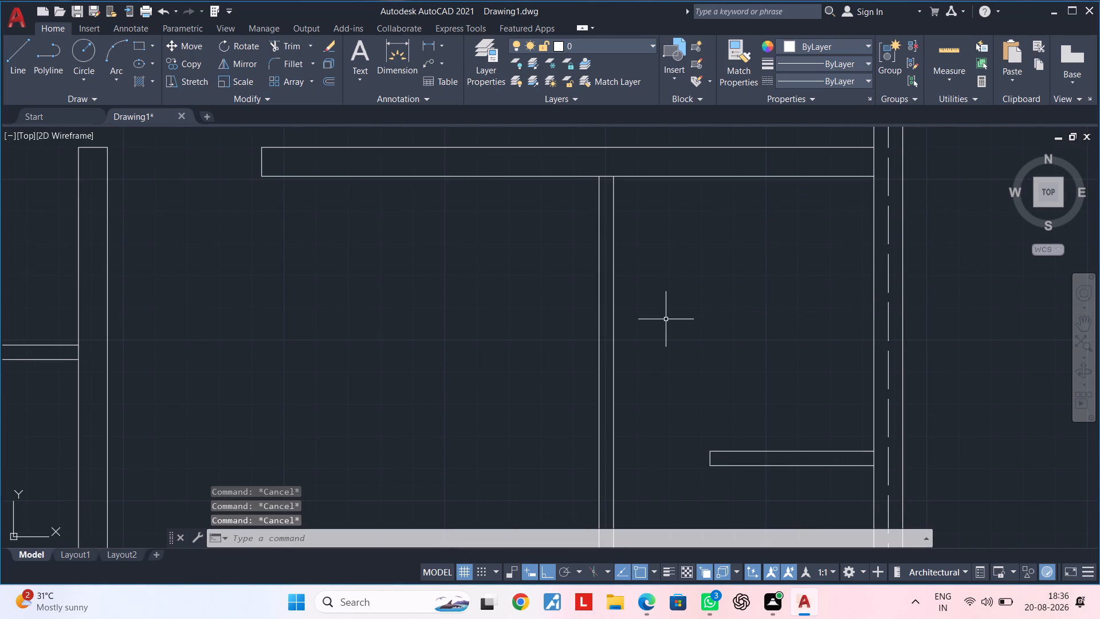
Offset the lower line of the right 9" cross wall 3' downward across the vertical partition.
type("of 3'")
key("Return")
left_click(741, 177)
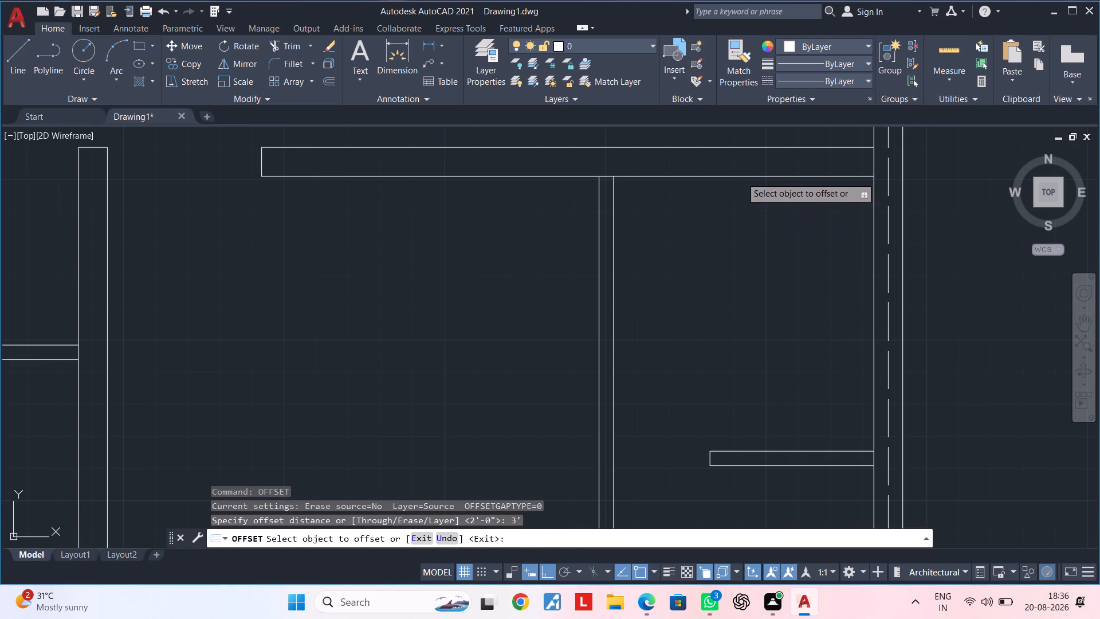
left_click(724, 383)
key("Escape")
key("Escape")
Trim the vertical partition across the 3' opening below the 9" wall and cut the offset line on both sides, keeping its end cap.
type("tr")
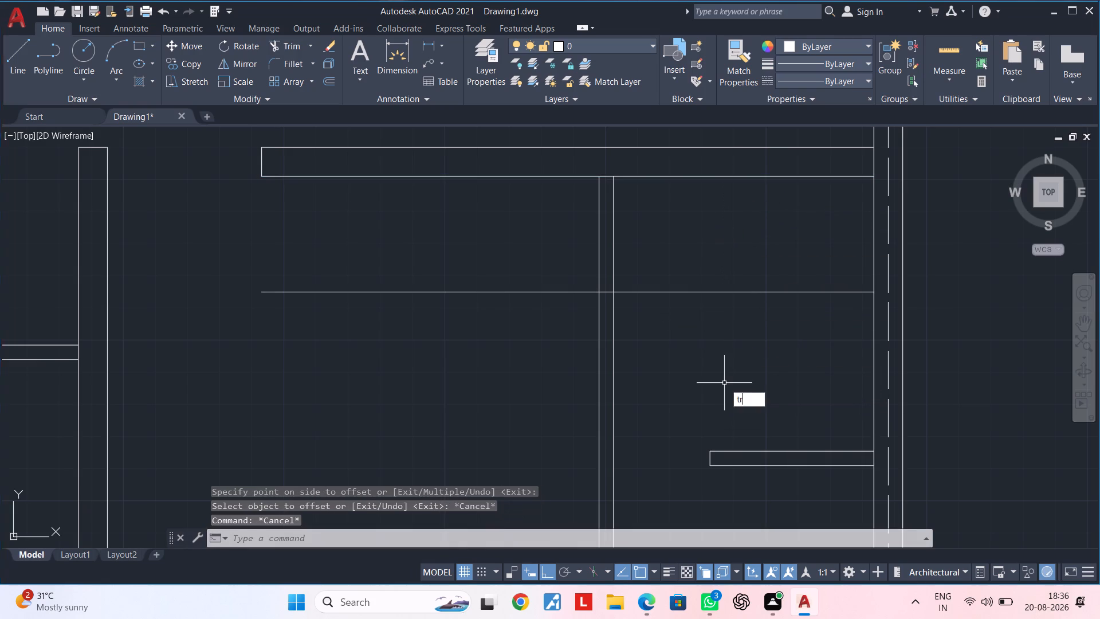
key("space")
left_click(686, 249)
left_click(573, 243)
left_click_drag(524, 249, 522, 259)
left_click(489, 353)
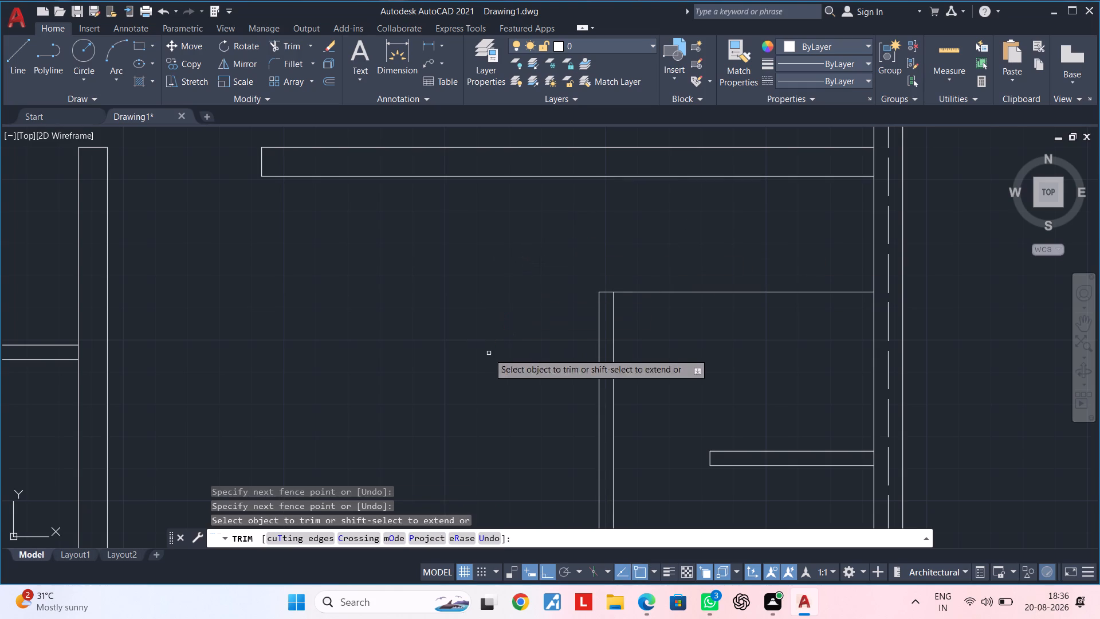
left_click_drag(699, 220, 698, 230)
left_click(678, 340)
scroll(678, 340, "down", 3)
middle_click_drag(678, 340, 615, 347)
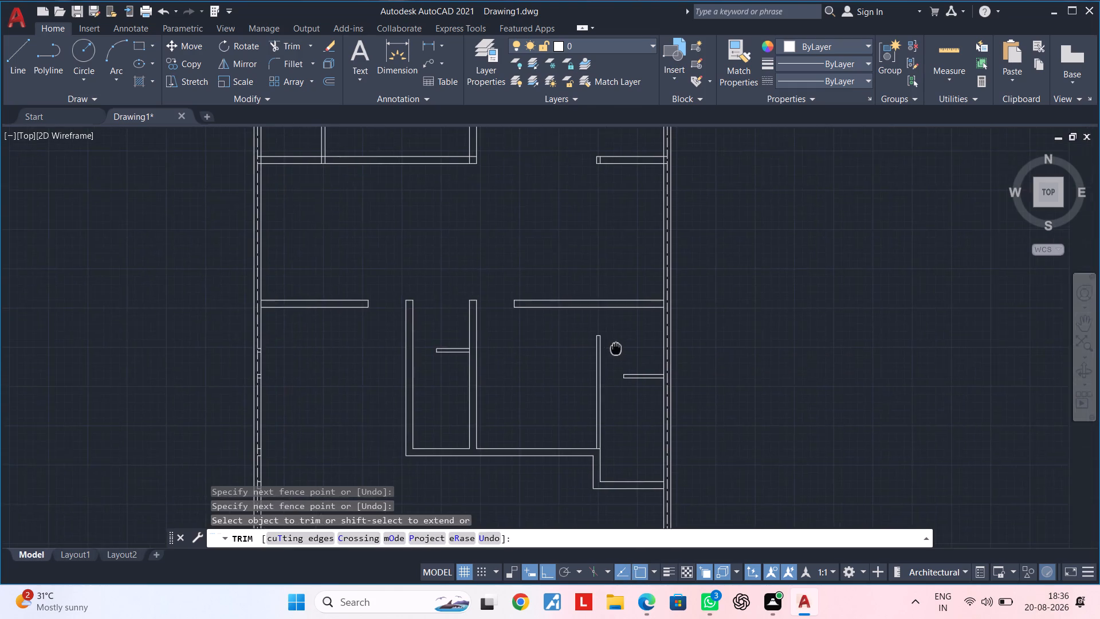
key("Escape")
key("Escape")
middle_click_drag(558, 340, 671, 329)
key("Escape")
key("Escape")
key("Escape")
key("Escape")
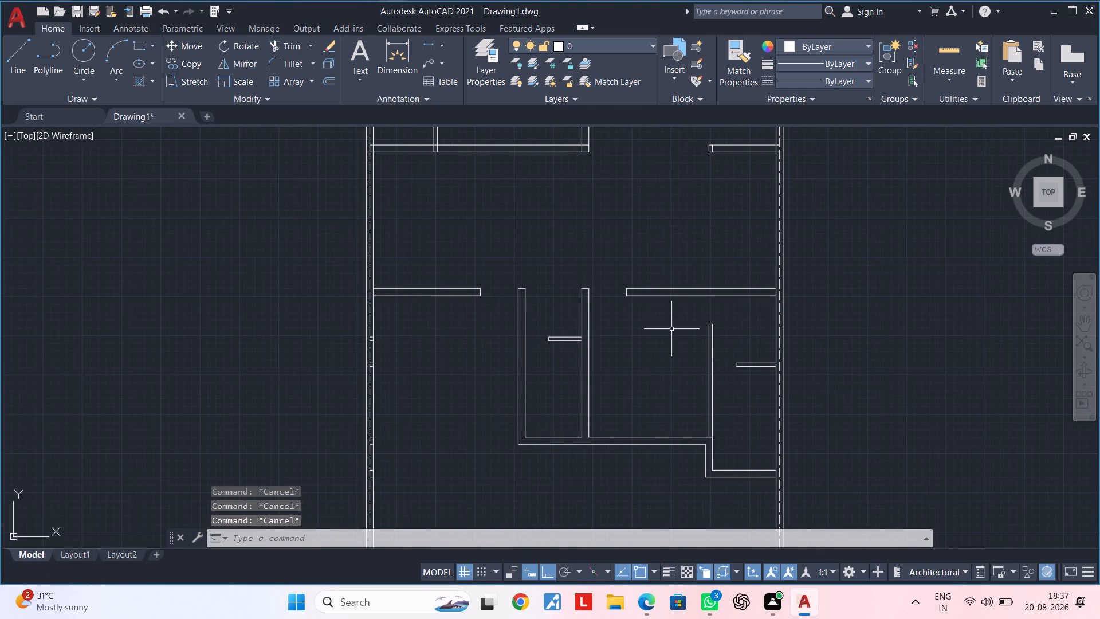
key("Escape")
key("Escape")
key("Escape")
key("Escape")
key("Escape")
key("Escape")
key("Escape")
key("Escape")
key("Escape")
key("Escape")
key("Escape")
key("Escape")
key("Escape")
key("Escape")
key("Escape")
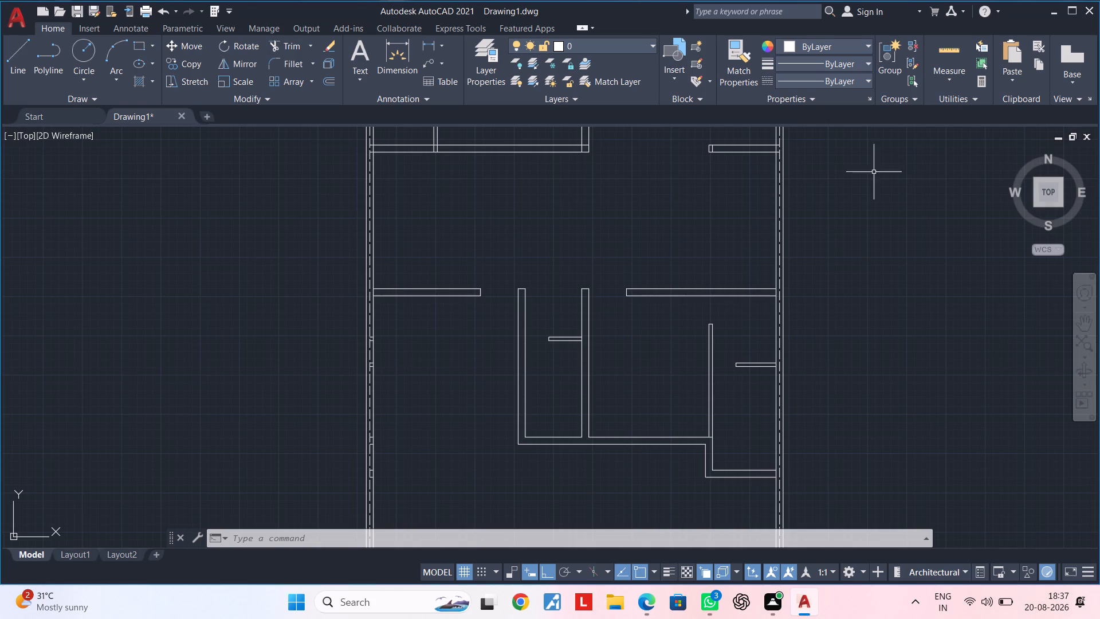
Offset the left face line of the upper-right 4.5" vertical partition 1' to the left across the 4.5" cross wall.
scroll(701, 200, "down", 1)
middle_click_drag(701, 197, 689, 288)
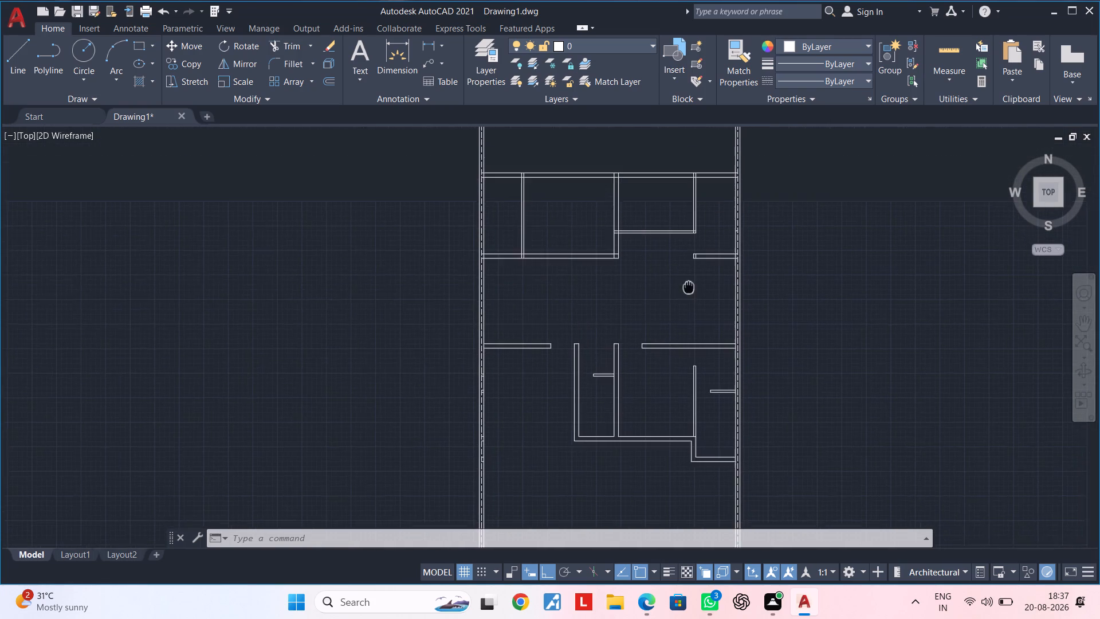
middle_click_drag(689, 288, 689, 292)
scroll(689, 271, "up", 2)
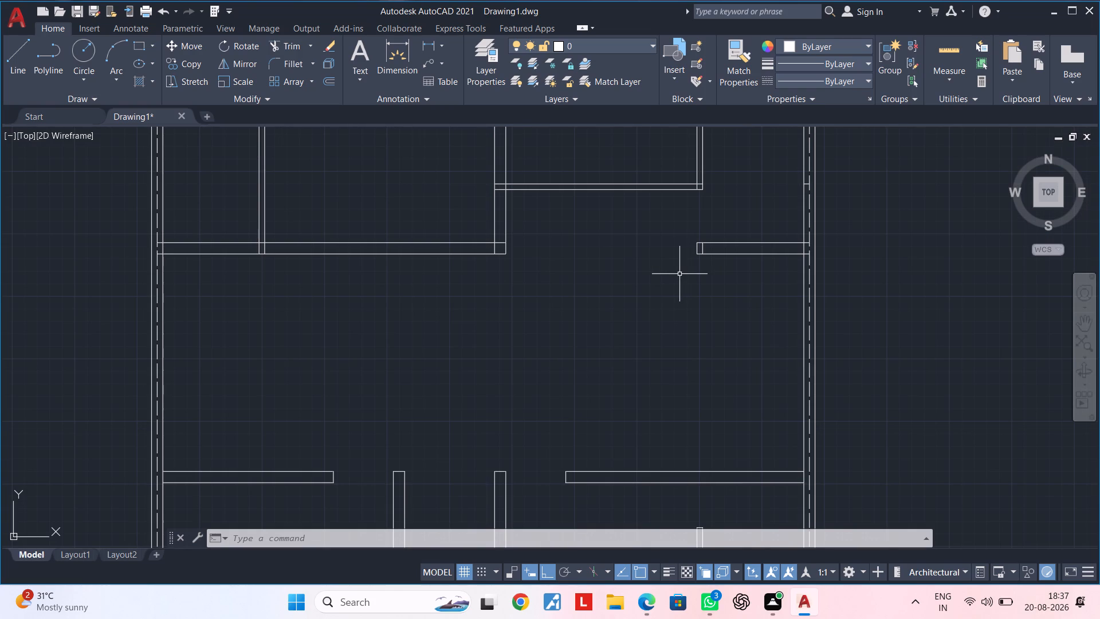
middle_click_drag(678, 275, 681, 342)
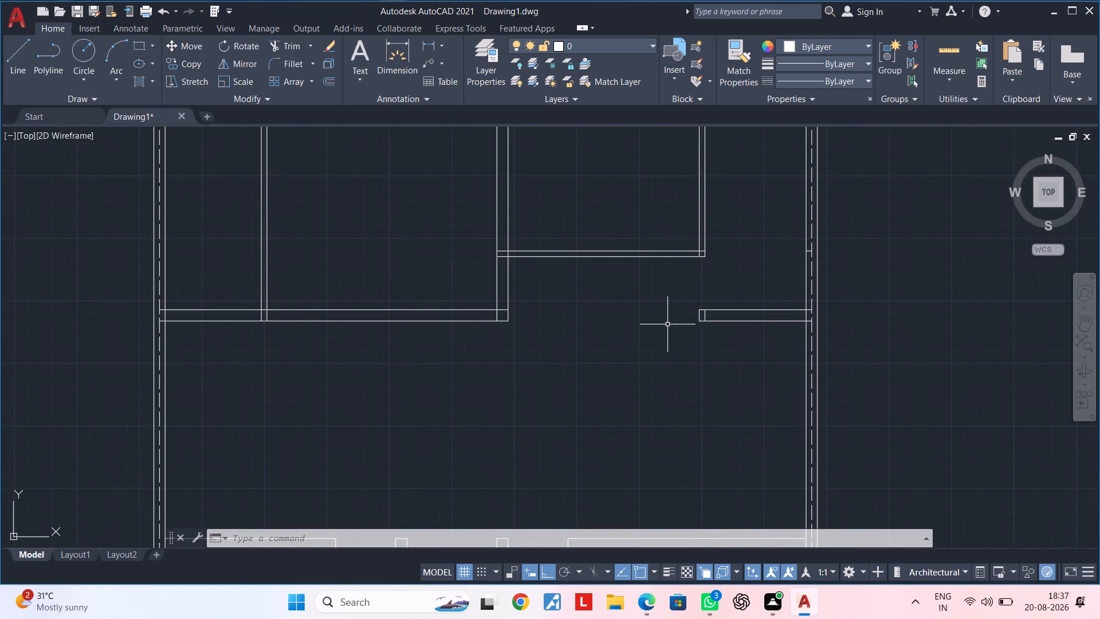
key("Escape")
key("Escape")
scroll(674, 257, "up", 3)
middle_click_drag(692, 258, 637, 297)
key("Escape")
key("Escape")
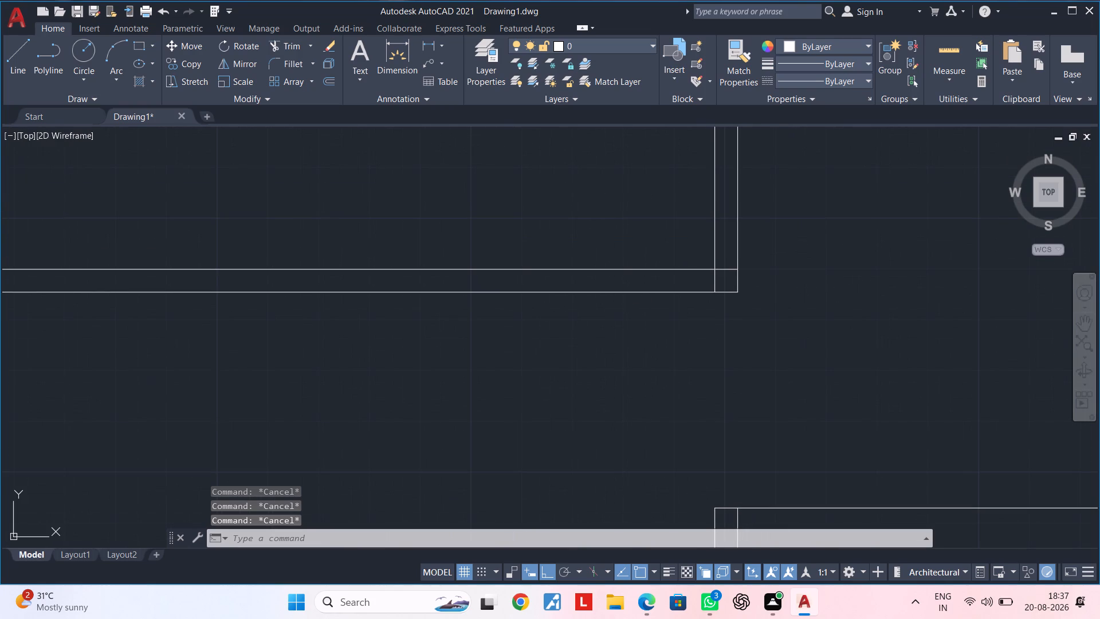
key("Escape")
type("of")
key("space")
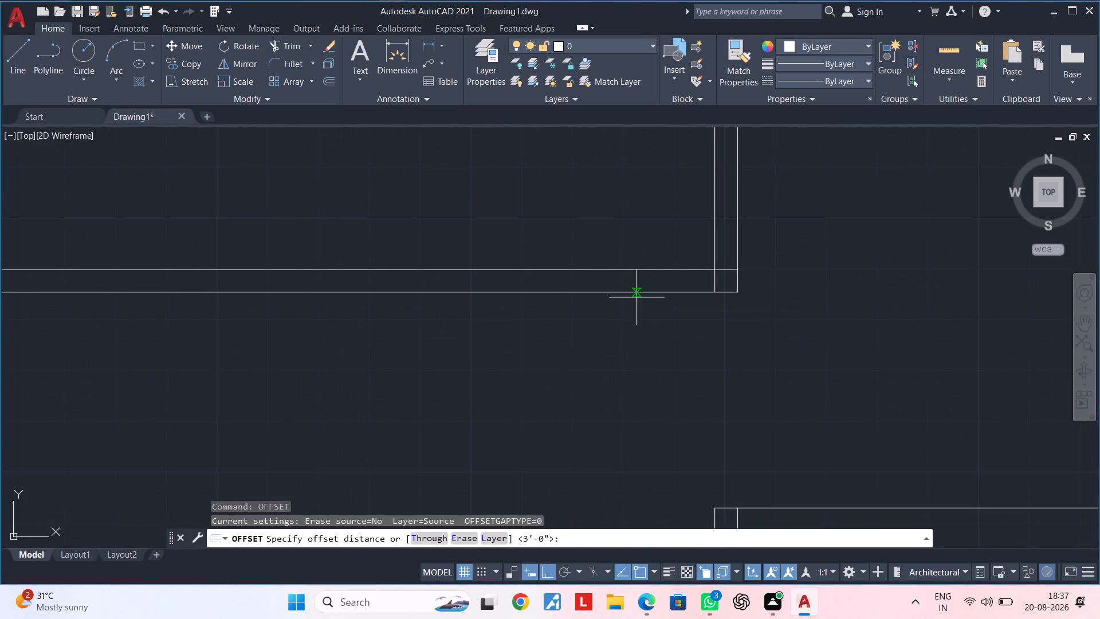
type("1'")
key("Return")
scroll(721, 268, "up", 2)
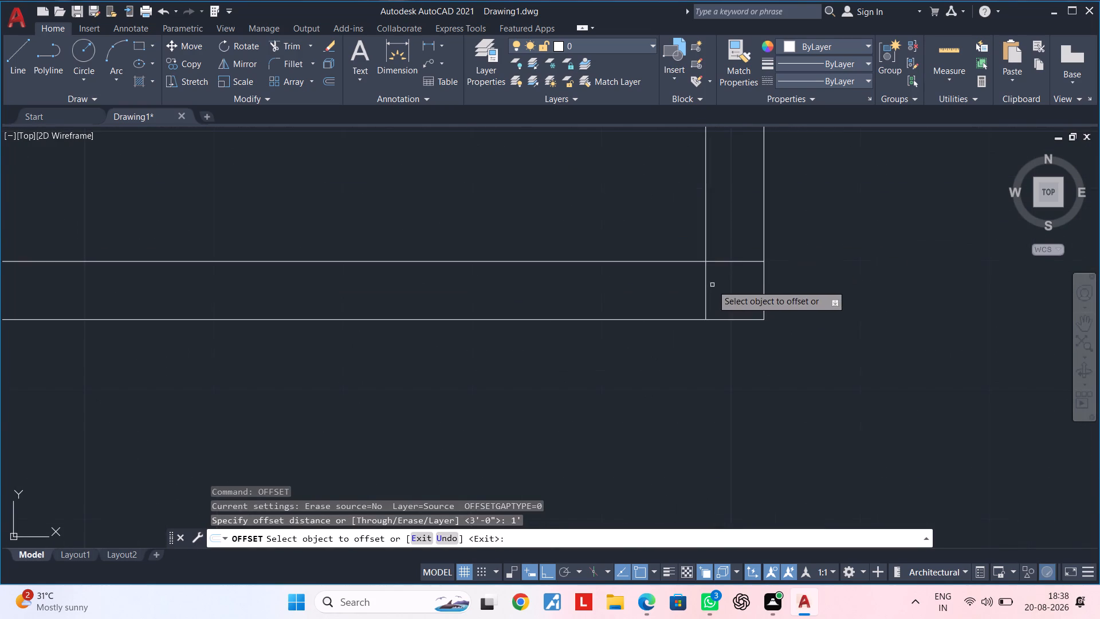
left_click(704, 288)
left_click(529, 295)
scroll(564, 290, "down", 3)
middle_click_drag(568, 290, 674, 289)
key("Escape")
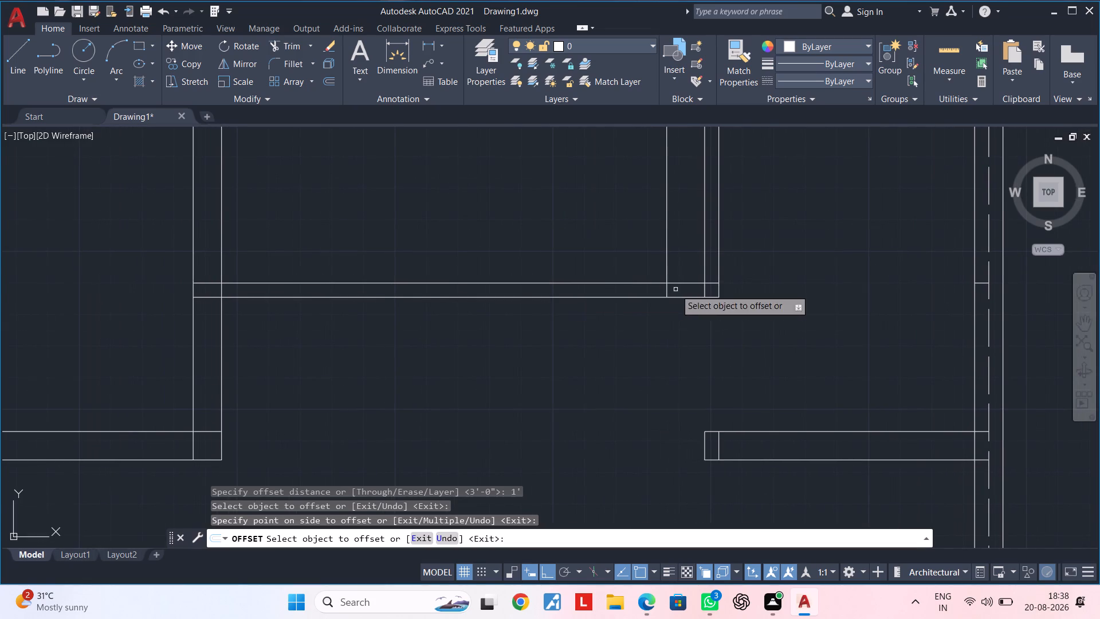
key("Escape")
key("Escape")
Trim the 1' offset line above the 4.5" cross wall, keeping only the short piece between the wall's faces.
key("t")
type("r")
key("space")
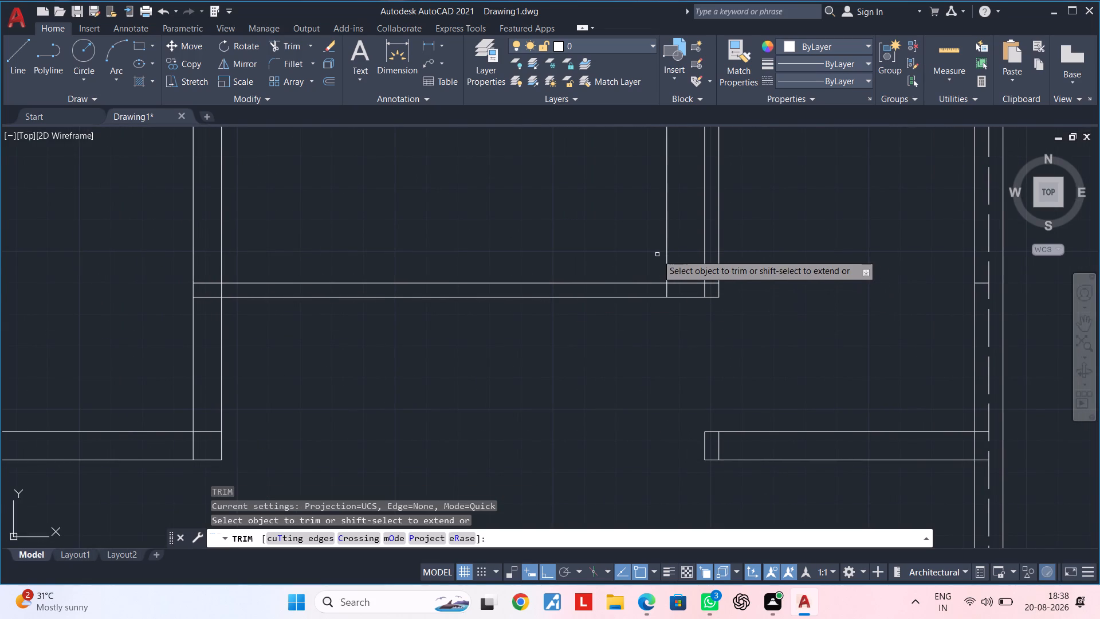
left_click(667, 253)
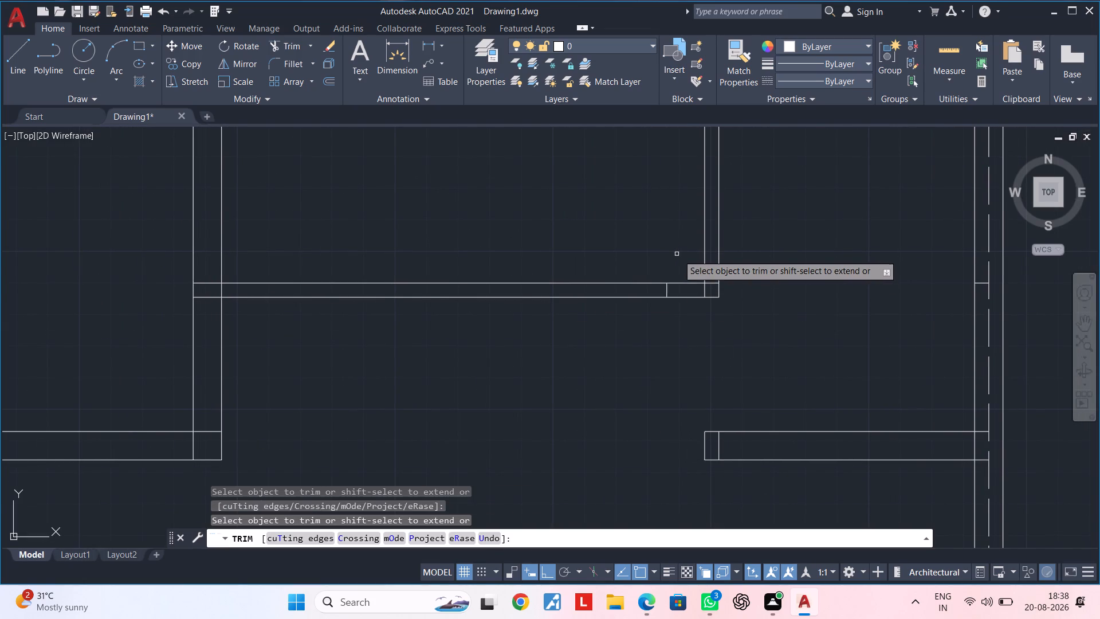
key("Escape")
key("Escape")
middle_click_drag(692, 344, 732, 303)
key("Escape")
key("Escape")
key("Escape")
key("Escape")
key("Escape")
key("Escape")
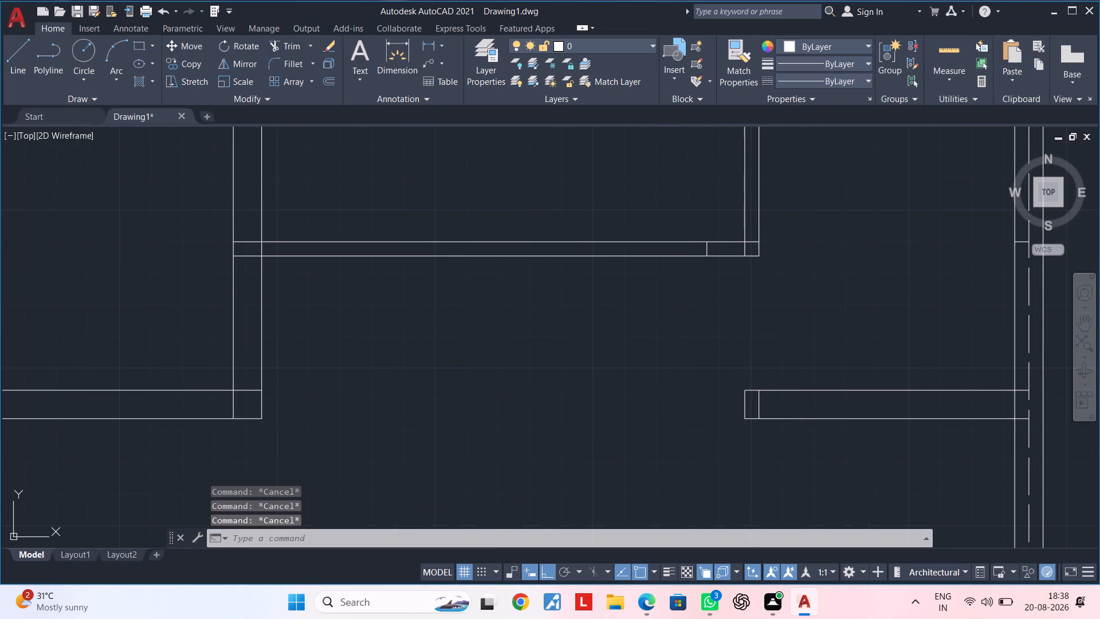
key("Escape")
key("Escape")
key("Escape")
key("Escape")
key("Escape")
Offset the short end line inside the 4.5" cross wall 2'6" to the left.
type("of")
key("space")
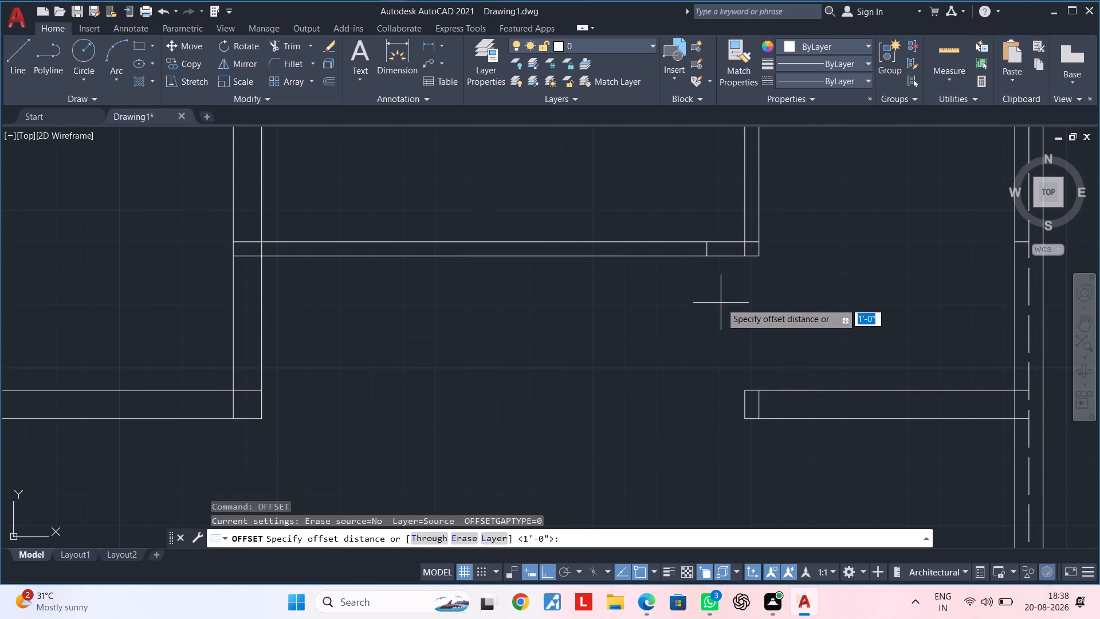
type("2'6\"")
key("Return")
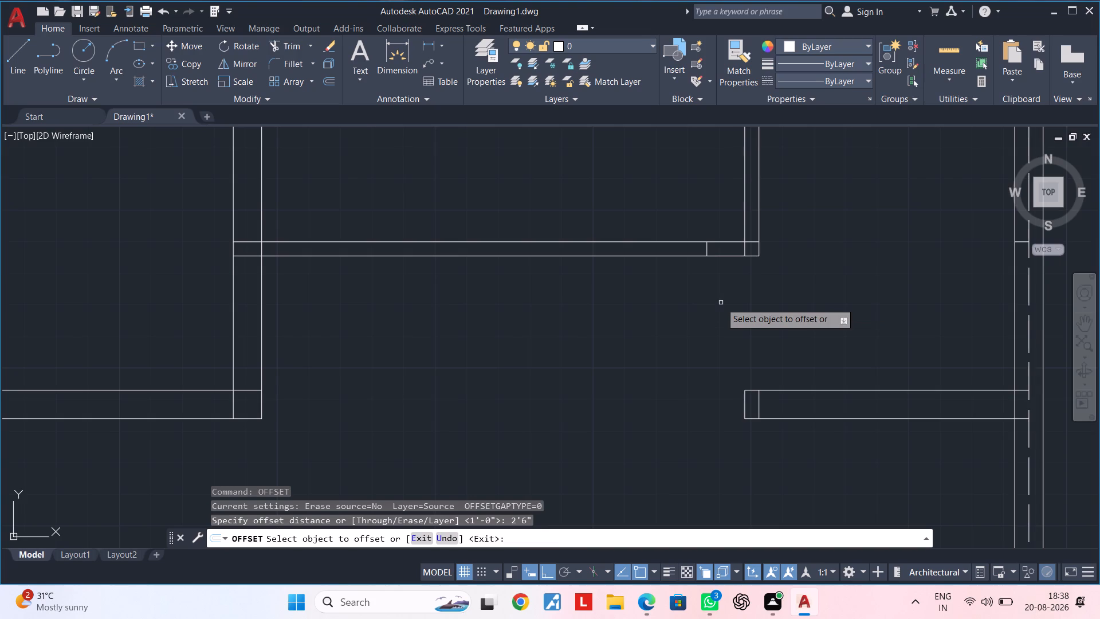
scroll(708, 243, "up", 2)
left_click(702, 260)
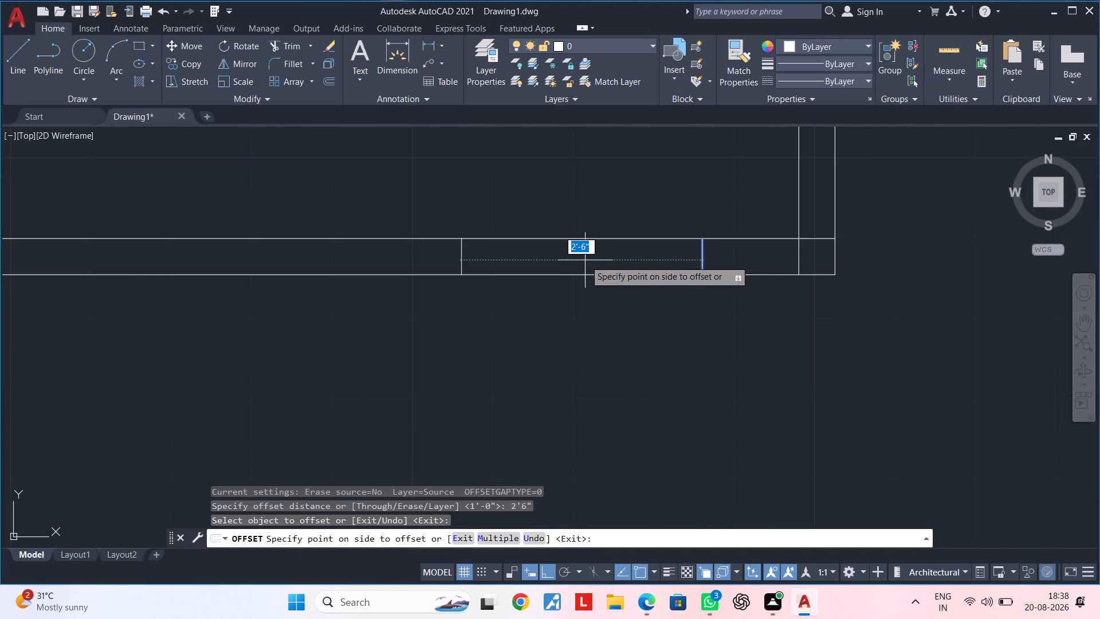
left_click(572, 261)
scroll(572, 261, "down", 4)
middle_click_drag(579, 284, 615, 261)
scroll(604, 249, "up", 2)
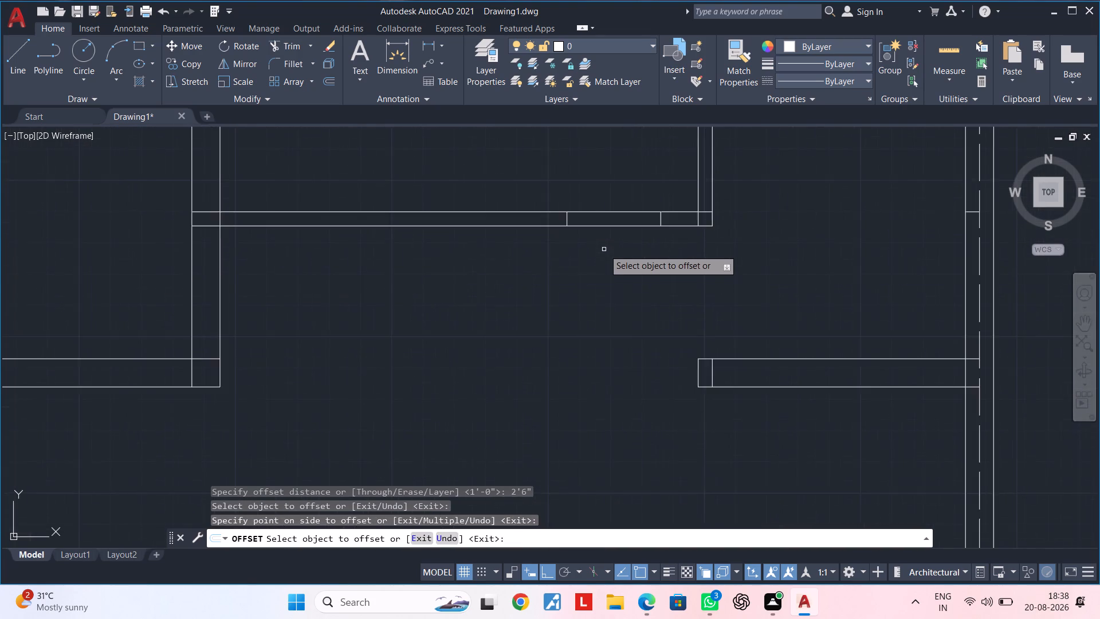
scroll(604, 249, "up", 1)
middle_click_drag(605, 250, 575, 304)
key("Escape")
key("Escape")
Trim both faces of the 4.5" cross wall between the two end lines to open the 2'6" gap.
type("tr")
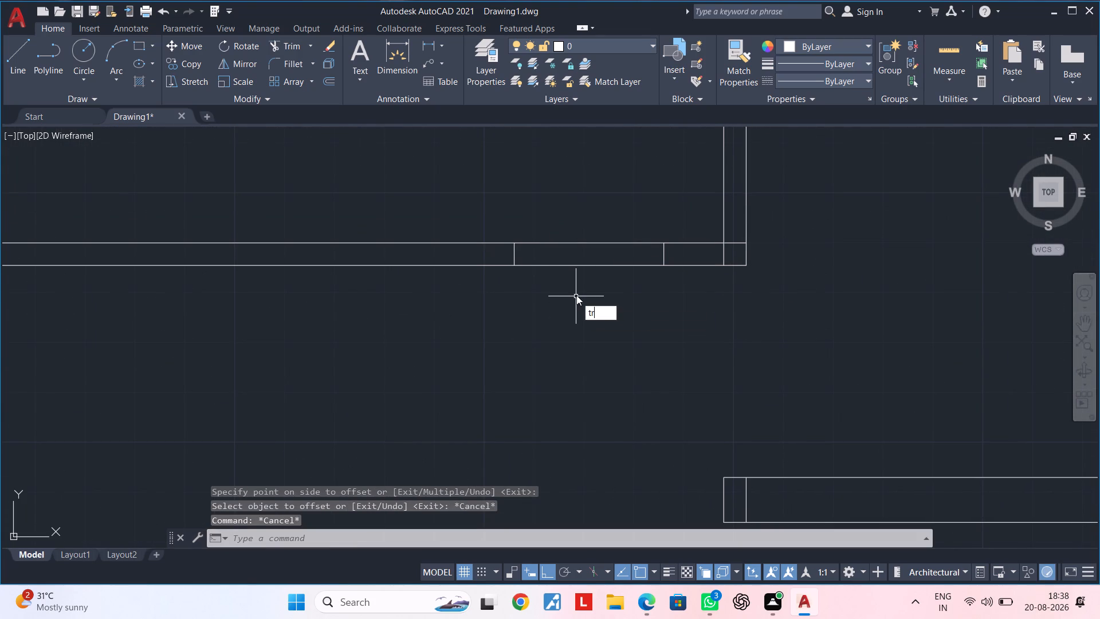
key("space")
left_click(576, 295)
left_click(585, 223)
middle_click(559, 269)
key("Escape")
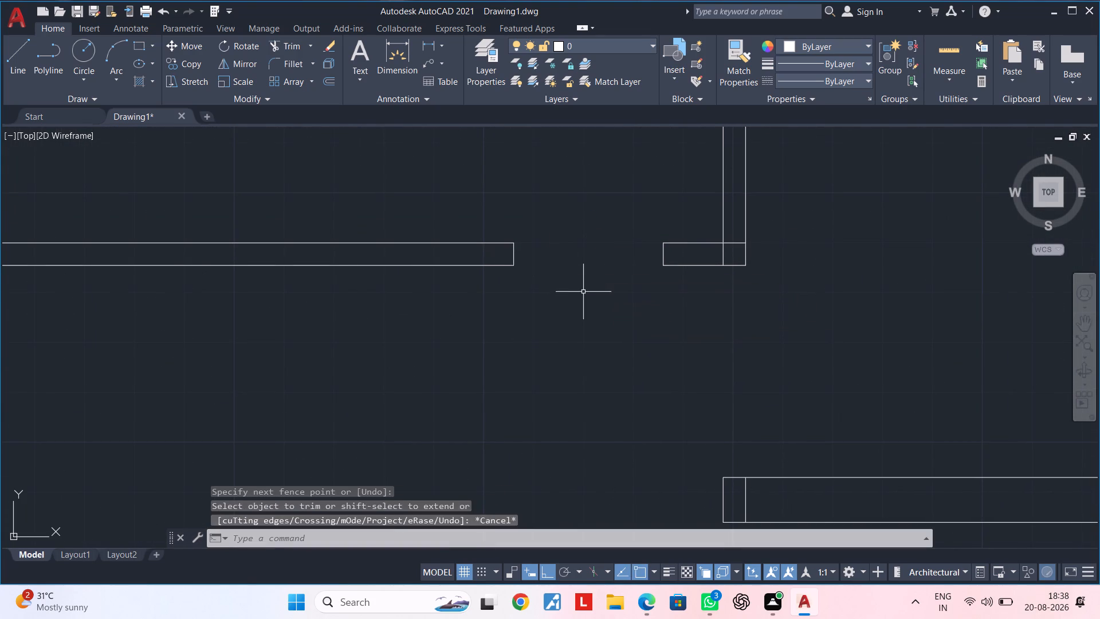
key("Escape")
Stretch the lower end of the right wall stub's end line straight down past the short 9" wall below.
scroll(604, 297, "down", 1)
middle_click_drag(607, 299, 453, 231)
key("Escape")
key("Escape")
scroll(490, 205, "up", 2)
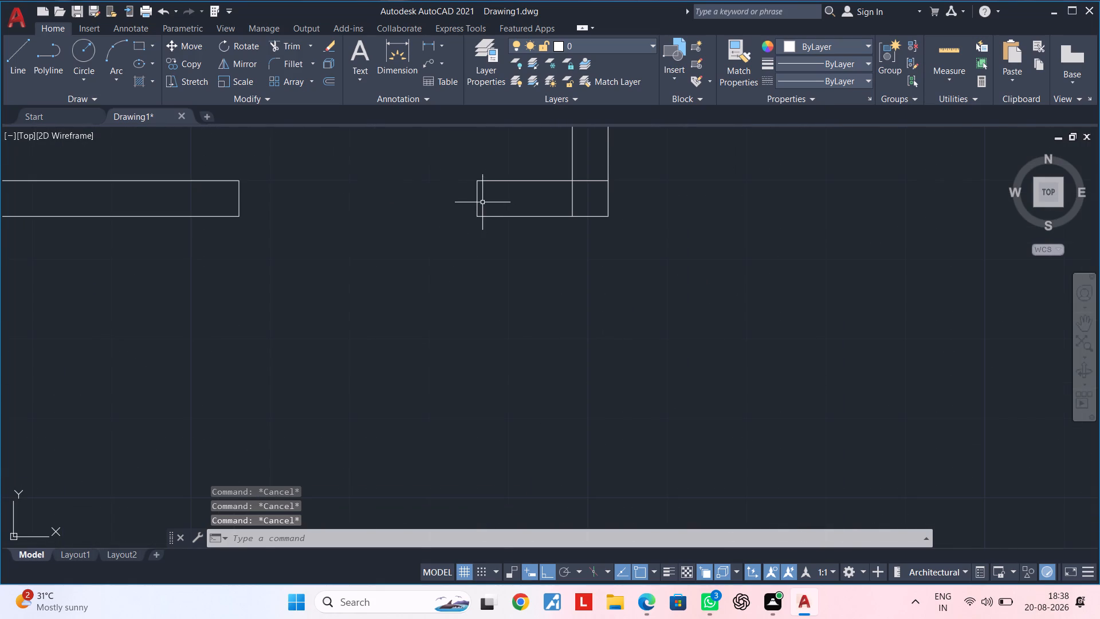
left_click(478, 202)
left_click_drag(477, 215, 477, 223)
scroll(480, 365, "down", 1)
middle_click_drag(480, 365, 494, 248)
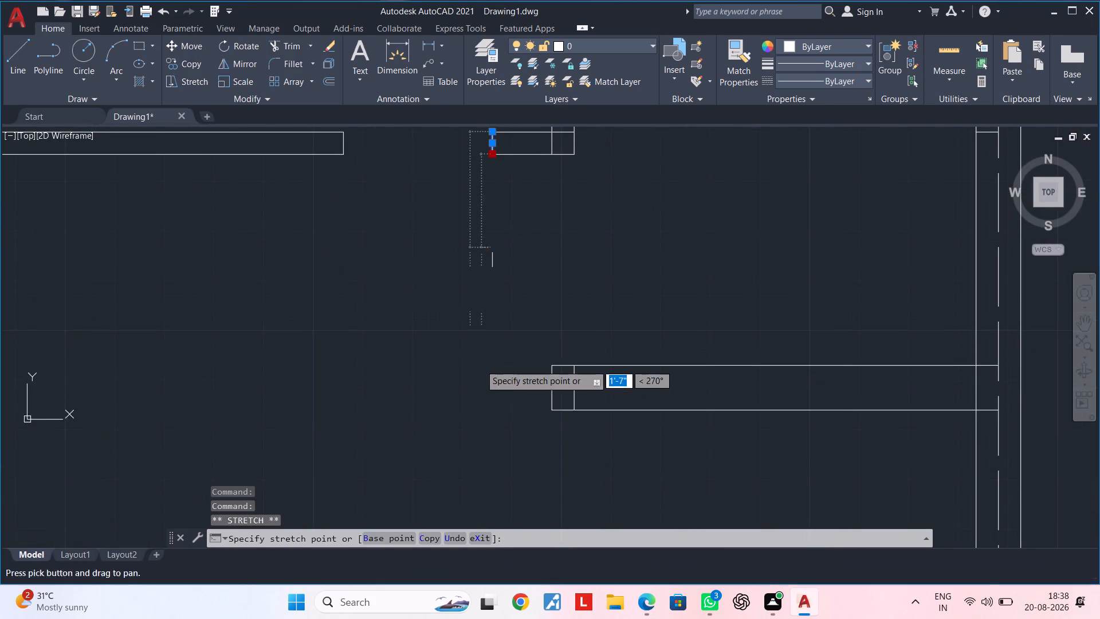
middle_click_drag(480, 395, 500, 288)
left_click(509, 405)
key("Escape")
key("Escape")
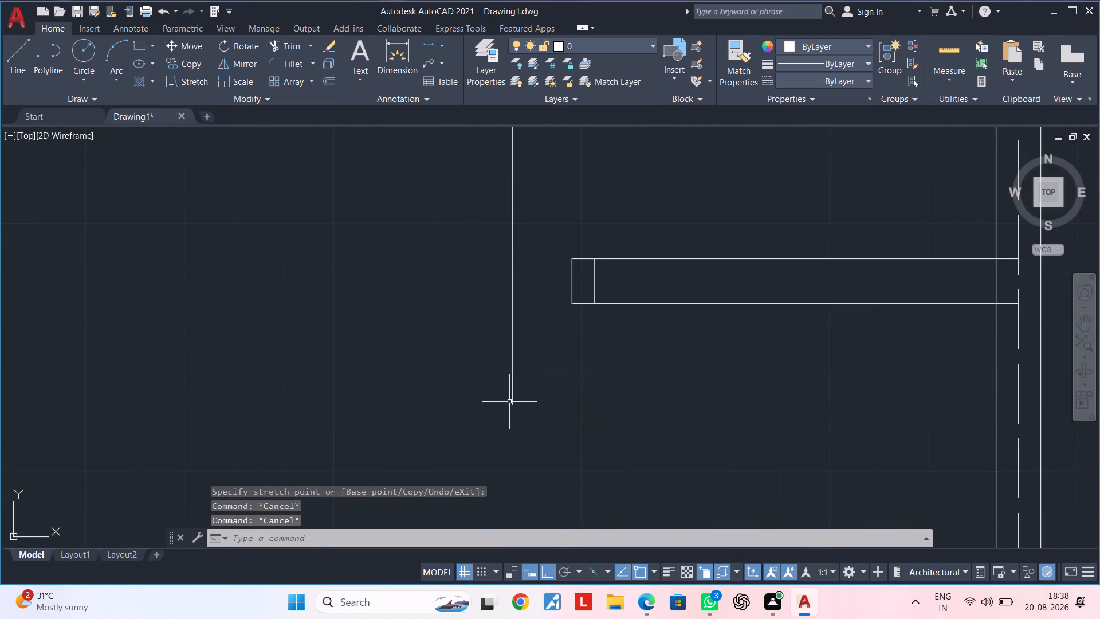
Extend both faces of the short right-hand 9" wall leftward to the stretched vertical line.
type("ex")
key("space")
left_click_drag(625, 338, 627, 331)
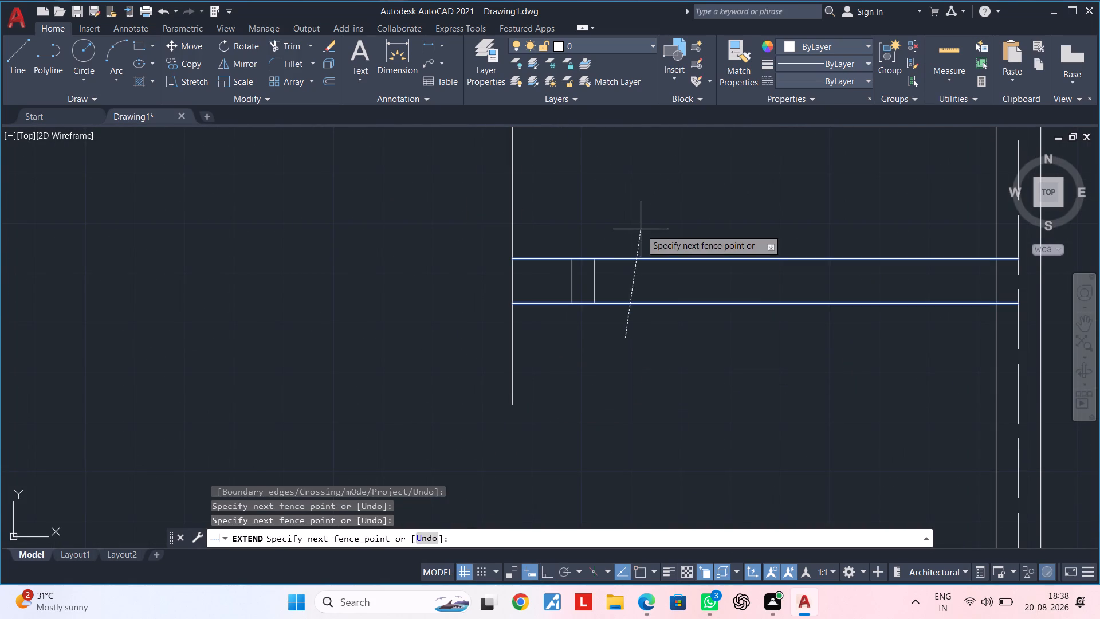
left_click(641, 229)
key("Escape")
key("Escape")
Trim away the two old vertical lines inside the extended 9" wall.
key("t")
key("r")
key("space")
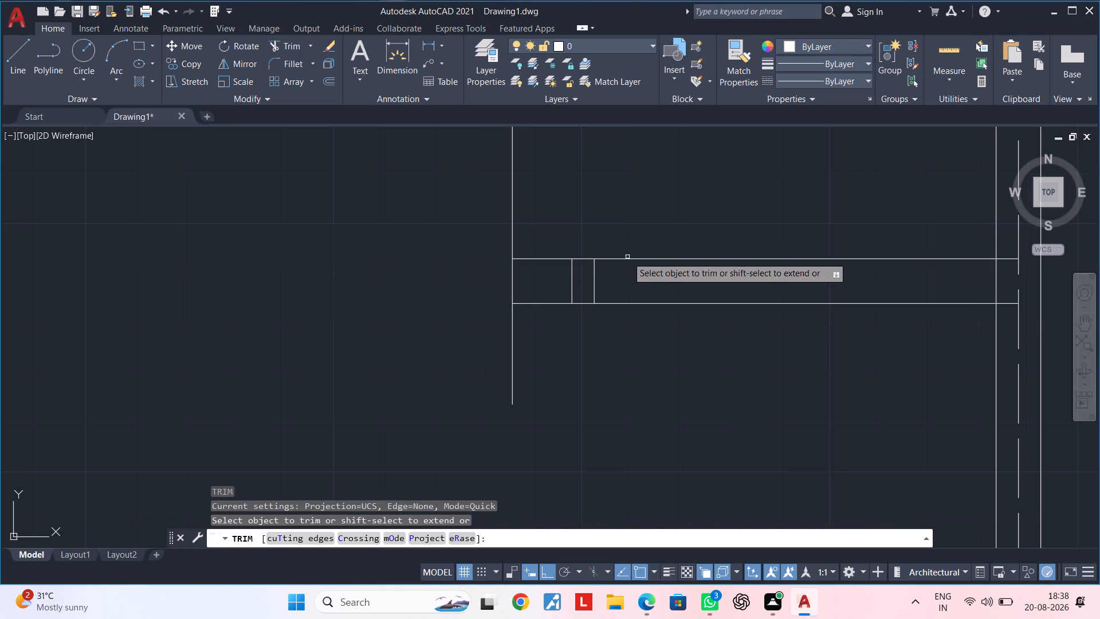
left_click(611, 284)
left_click(565, 283)
key("Escape")
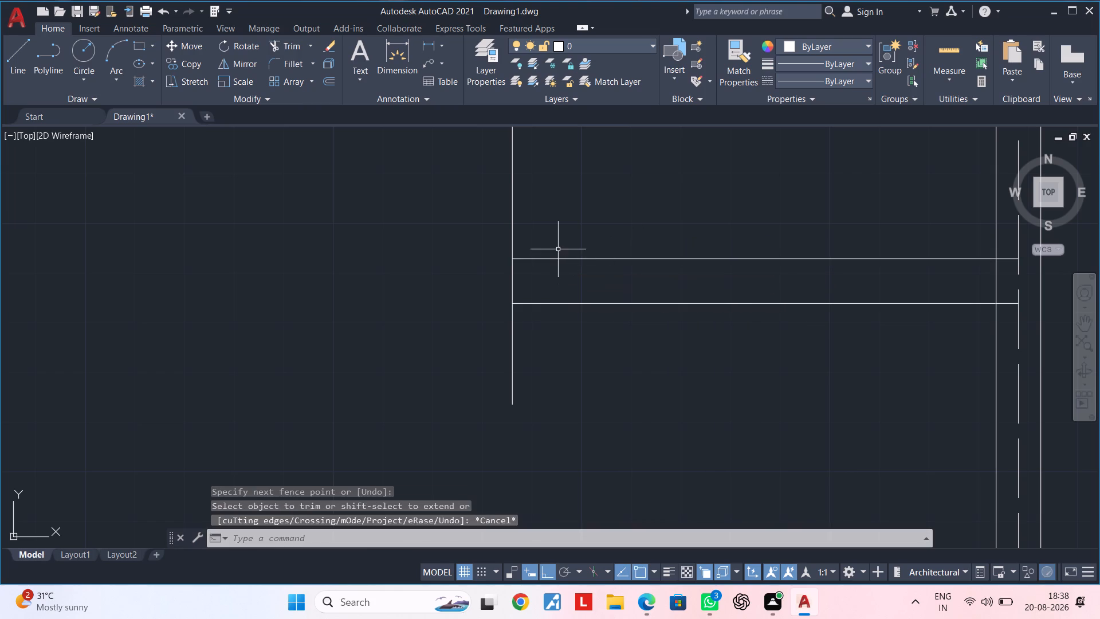
Trim the stretched vertical line above and below the extended 9" wall, keeping the piece that caps its end.
key("space")
left_click(556, 243)
left_click(461, 242)
left_click_drag(548, 341, 517, 346)
left_click(455, 347)
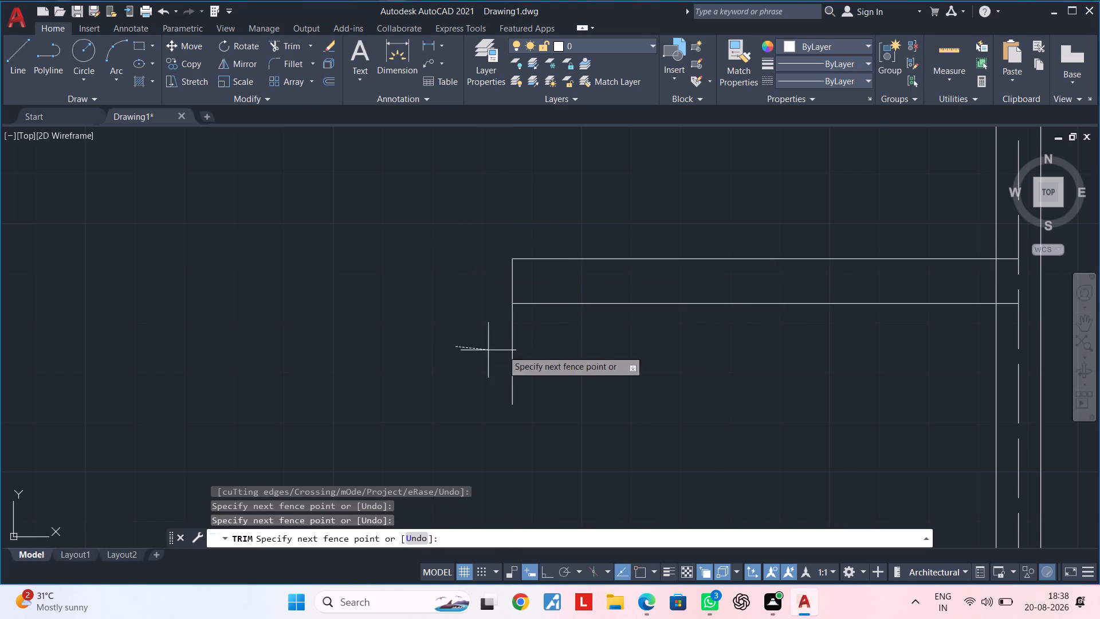
double_click(537, 350)
scroll(533, 350, "down", 3)
key("Escape")
key("Escape")
Draw a 4 1/2" vertical line closing the open end of the 4.5" wall stub beside the 2'6" opening.
scroll(545, 291, "up", 3)
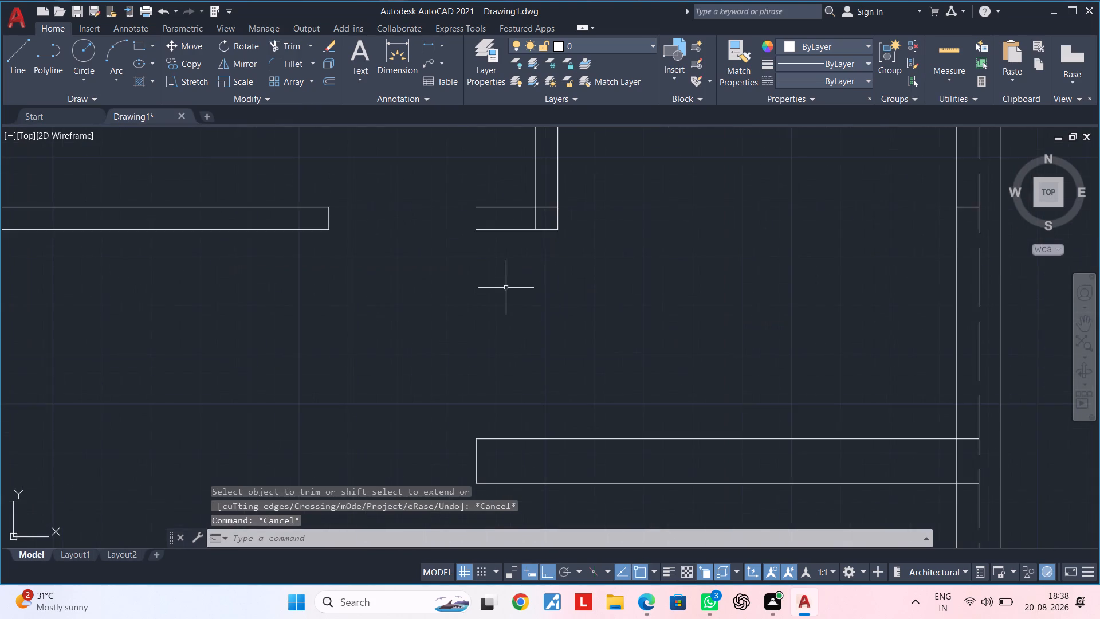
middle_click_drag(509, 290, 549, 344)
scroll(501, 295, "up", 2)
key("space")
key("Escape")
key("Escape")
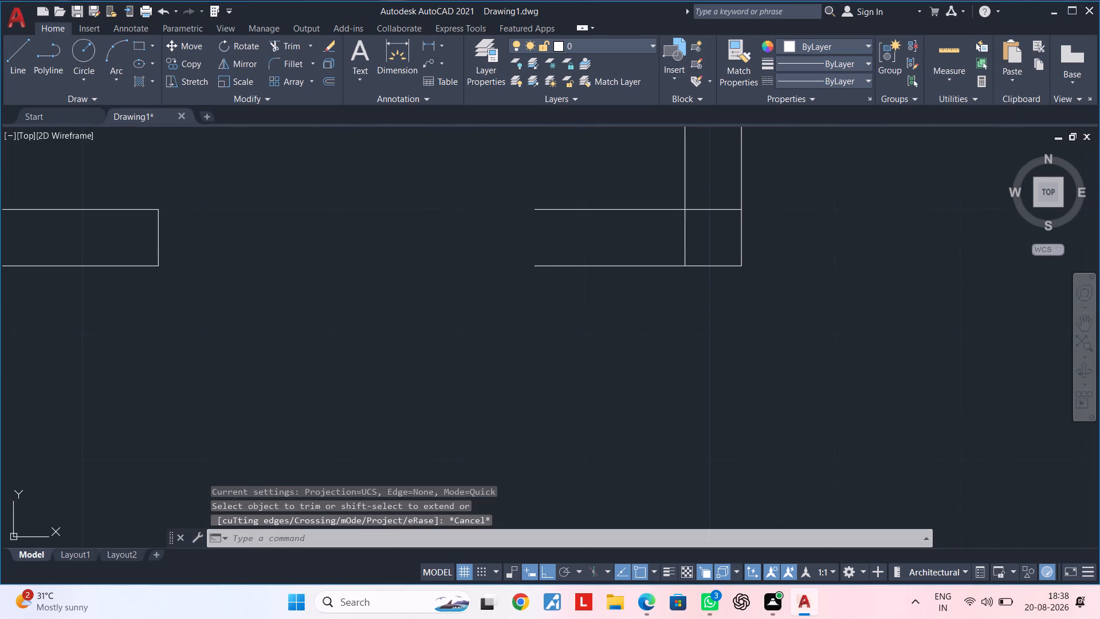
key("l")
key("space")
left_click(535, 210)
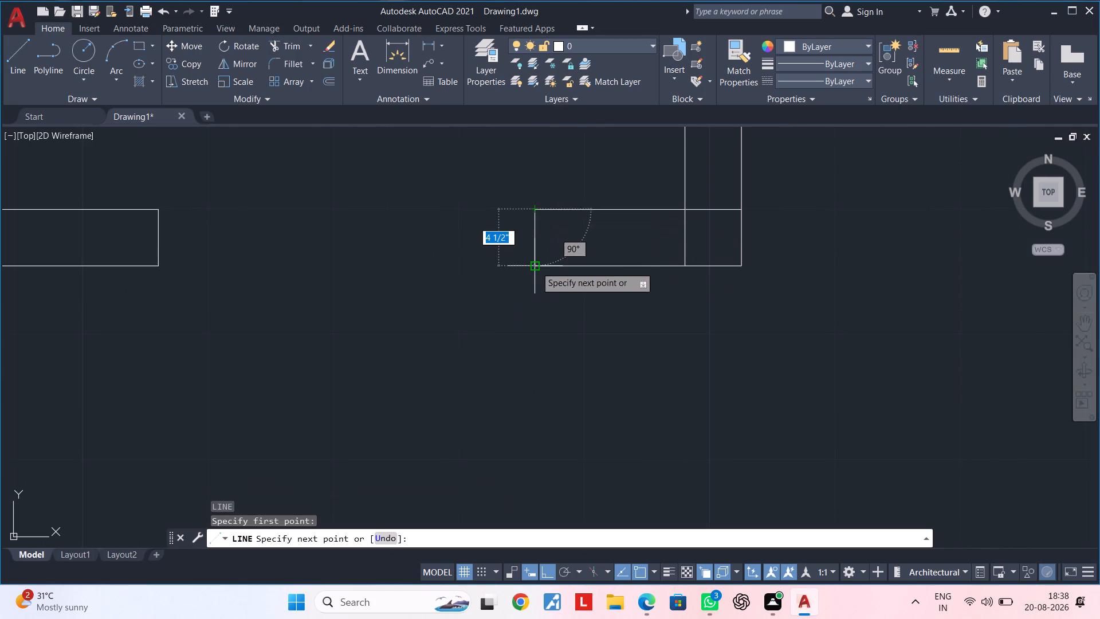
left_click(533, 271)
key("Escape")
key("Escape")
Trim the overlapping lines where the 4.5" wall stub meets the vertical partition to form a clean corner.
middle_click_drag(620, 297, 538, 318)
key("Escape")
key("Escape")
type("tr")
key("space")
double_click(599, 268)
left_click(615, 260)
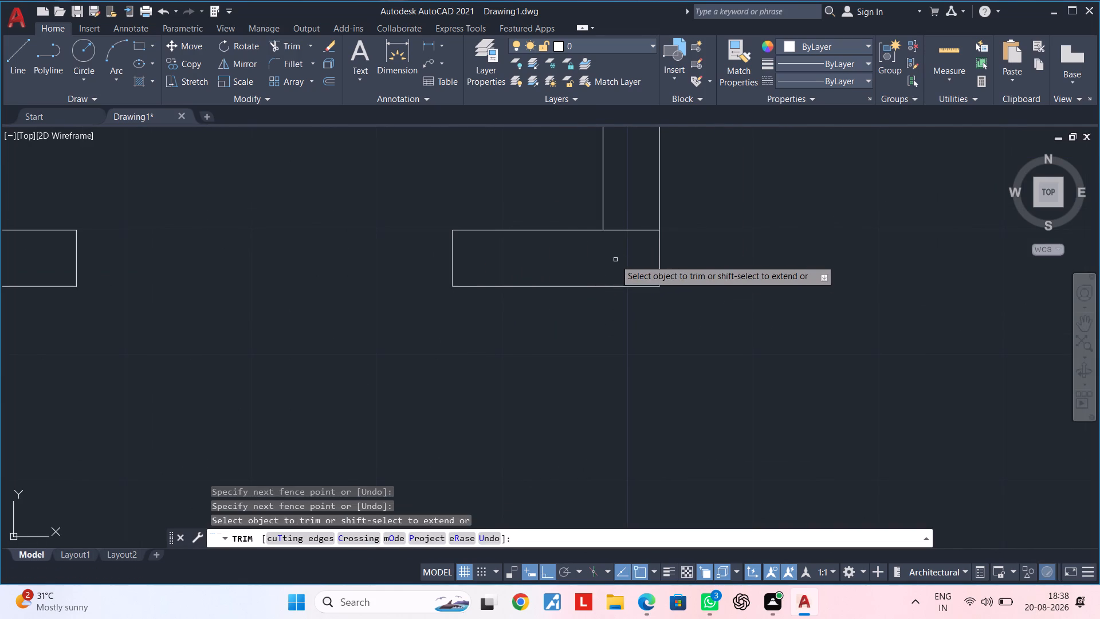
left_click_drag(622, 241, 634, 211)
scroll(634, 211, "down", 2)
middle_click_drag(634, 212, 613, 308)
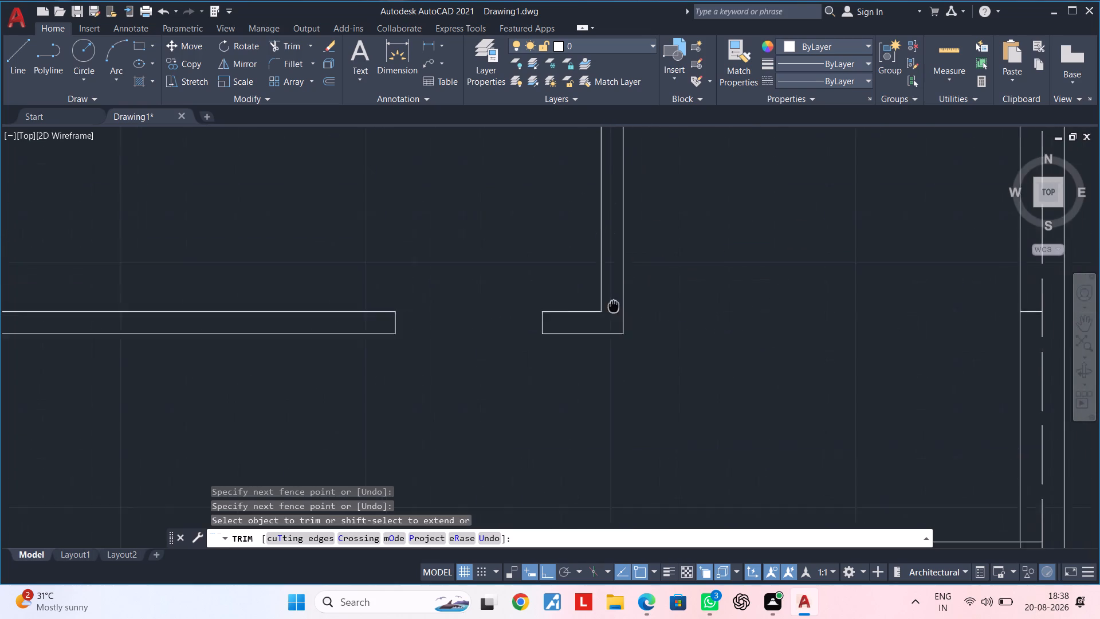
middle_click_drag(613, 308, 608, 333)
key("Escape")
key("Escape")
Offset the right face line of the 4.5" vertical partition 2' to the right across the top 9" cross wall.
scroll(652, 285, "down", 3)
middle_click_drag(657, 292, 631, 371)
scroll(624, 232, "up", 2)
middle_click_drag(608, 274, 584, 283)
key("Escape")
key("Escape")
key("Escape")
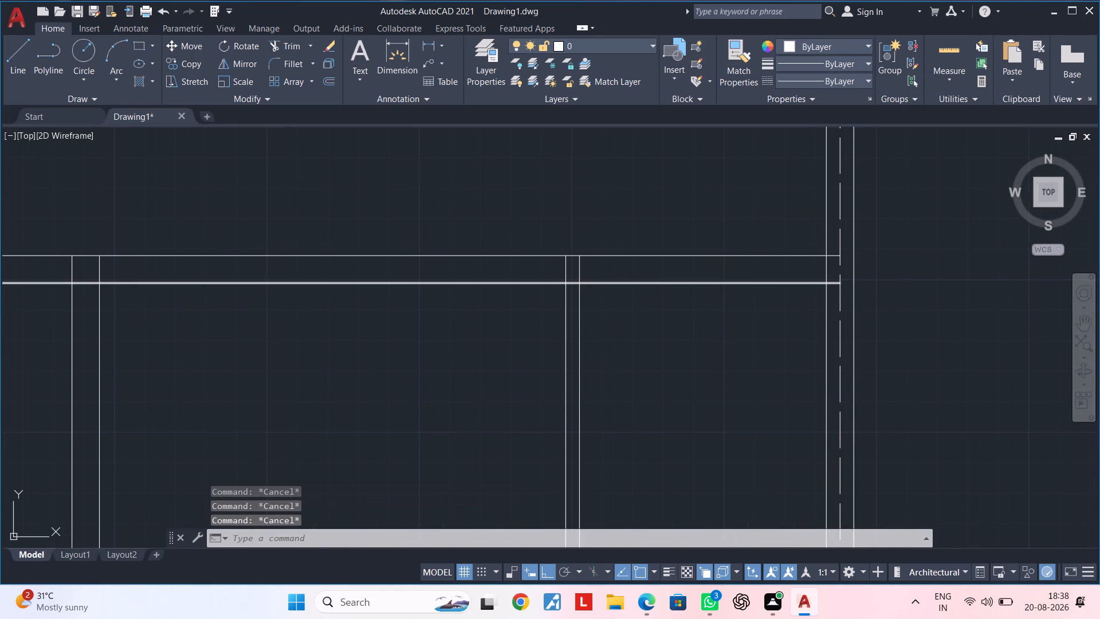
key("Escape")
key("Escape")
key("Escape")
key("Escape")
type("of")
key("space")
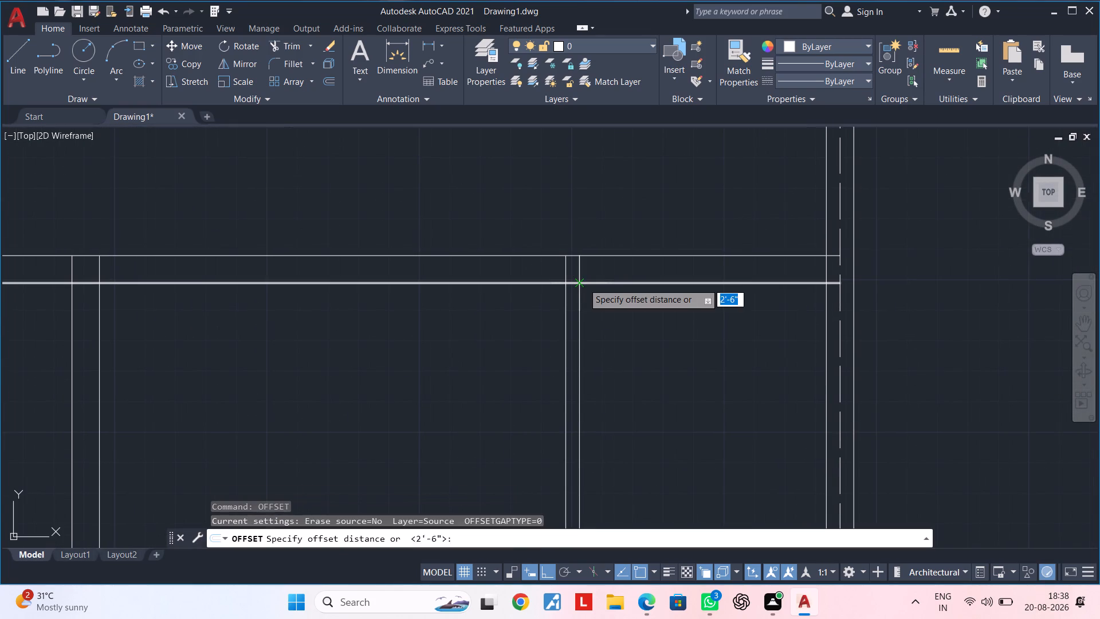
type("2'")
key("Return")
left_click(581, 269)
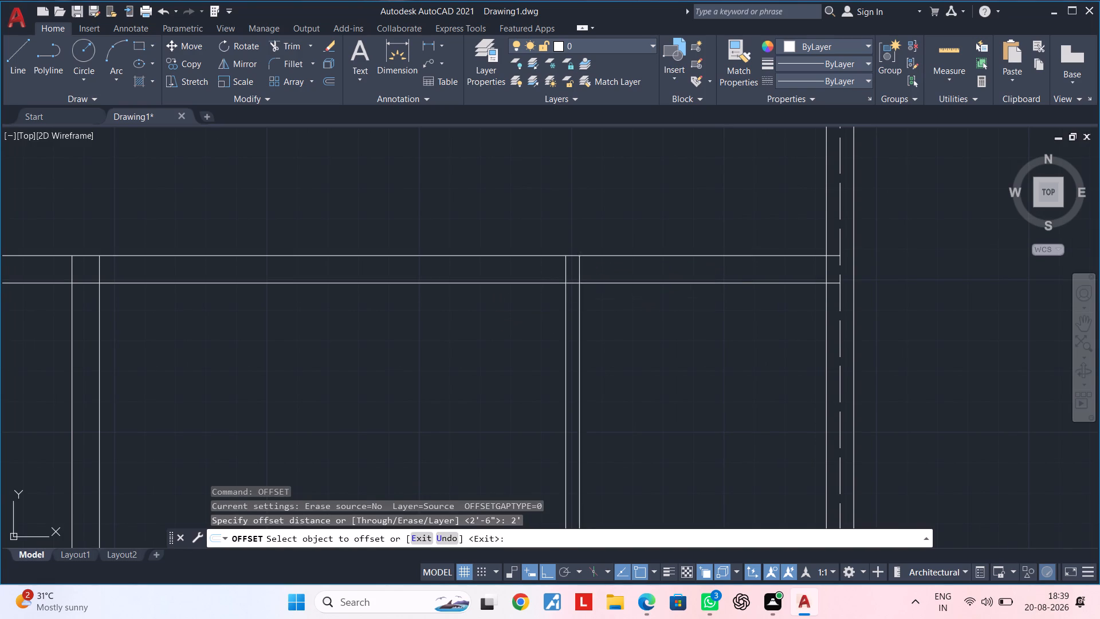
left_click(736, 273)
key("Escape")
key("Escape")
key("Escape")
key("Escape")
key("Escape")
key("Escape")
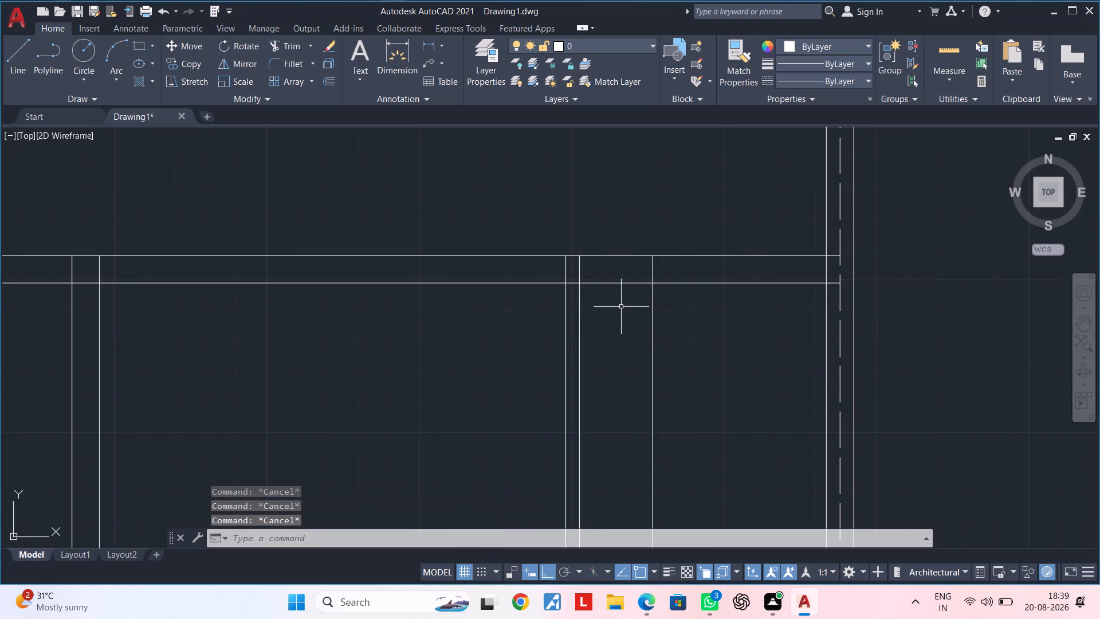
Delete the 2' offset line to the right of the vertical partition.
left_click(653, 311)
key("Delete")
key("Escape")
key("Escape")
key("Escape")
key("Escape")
Offset the right face line of the 4.5" vertical partition 2'6" to the right across the top 9" cross wall.
type("of 2'6\"")
key("Return")
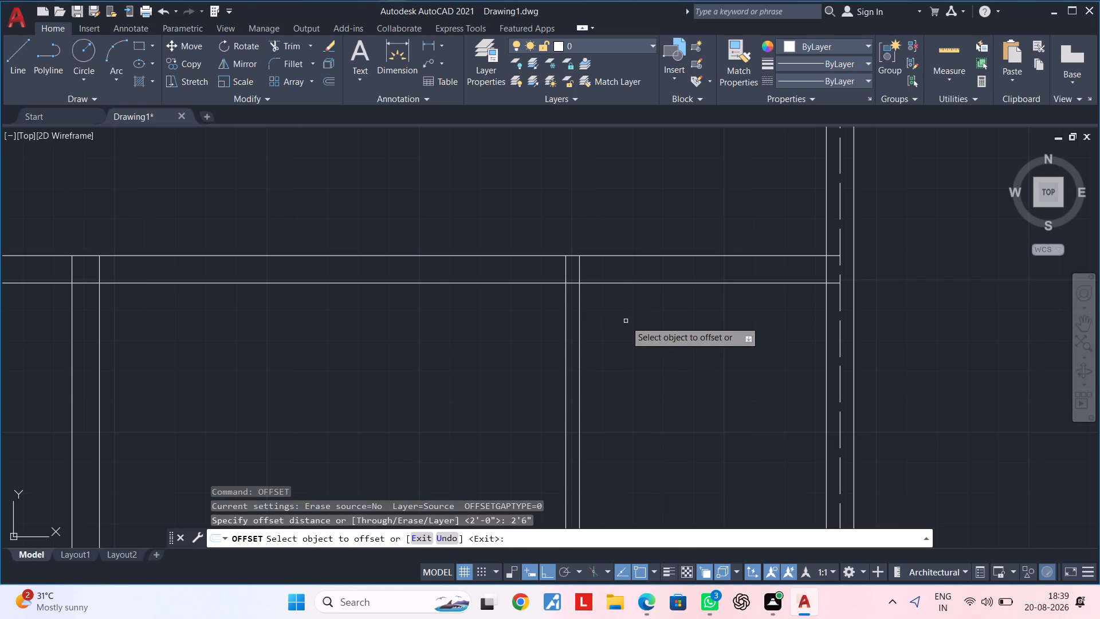
left_click(580, 271)
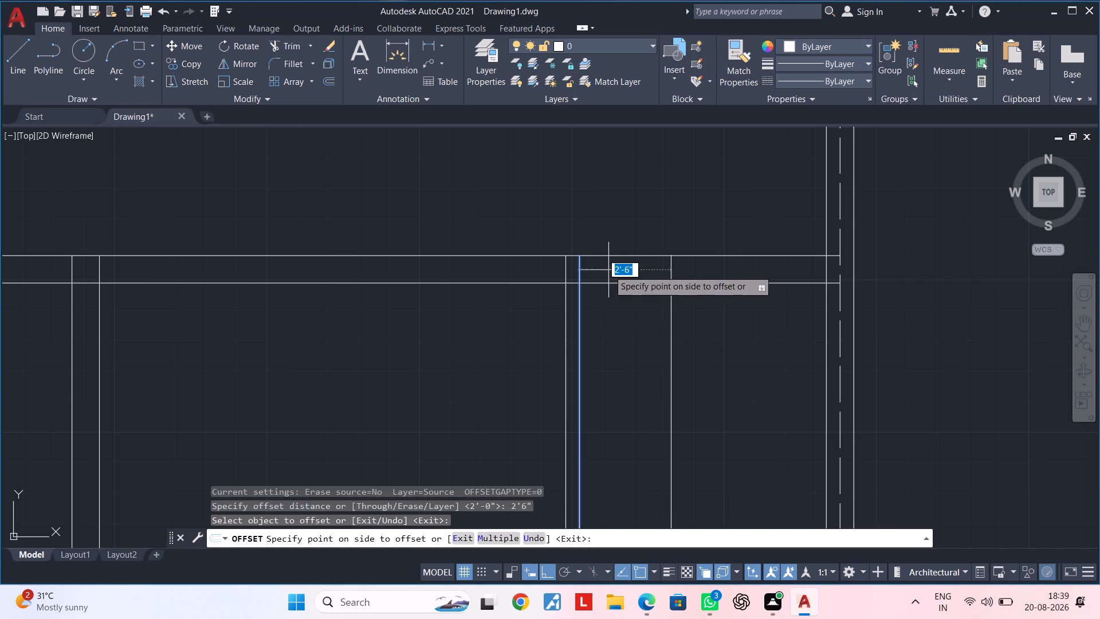
left_click(694, 273)
key("Escape")
key("Escape")
key("Escape")
Trim the top 9" cross wall lines between the partition and the 2'6" offset line, plus the offset line below the wall, to form the opening.
type("tr")
key("space")
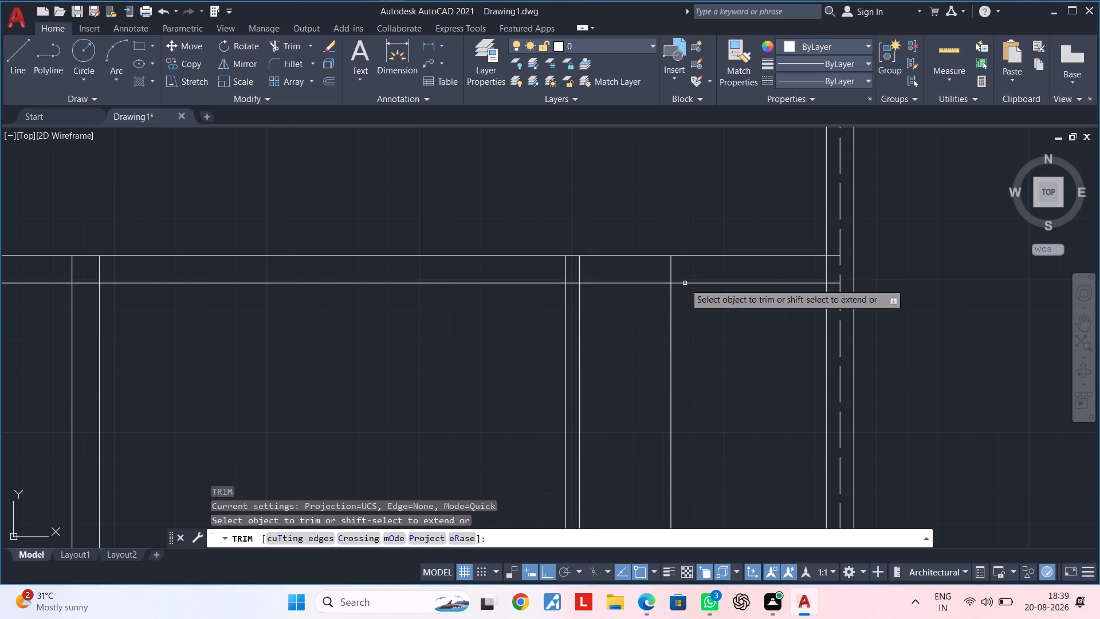
left_click(631, 292)
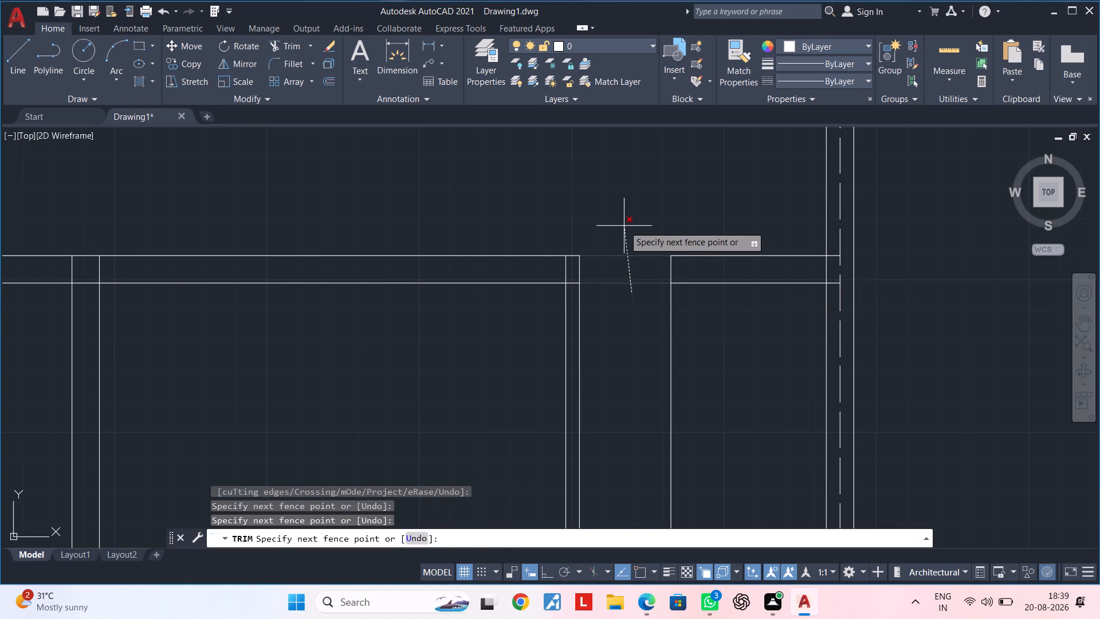
left_click(624, 226)
left_click_drag(649, 354, 655, 353)
left_click(684, 349)
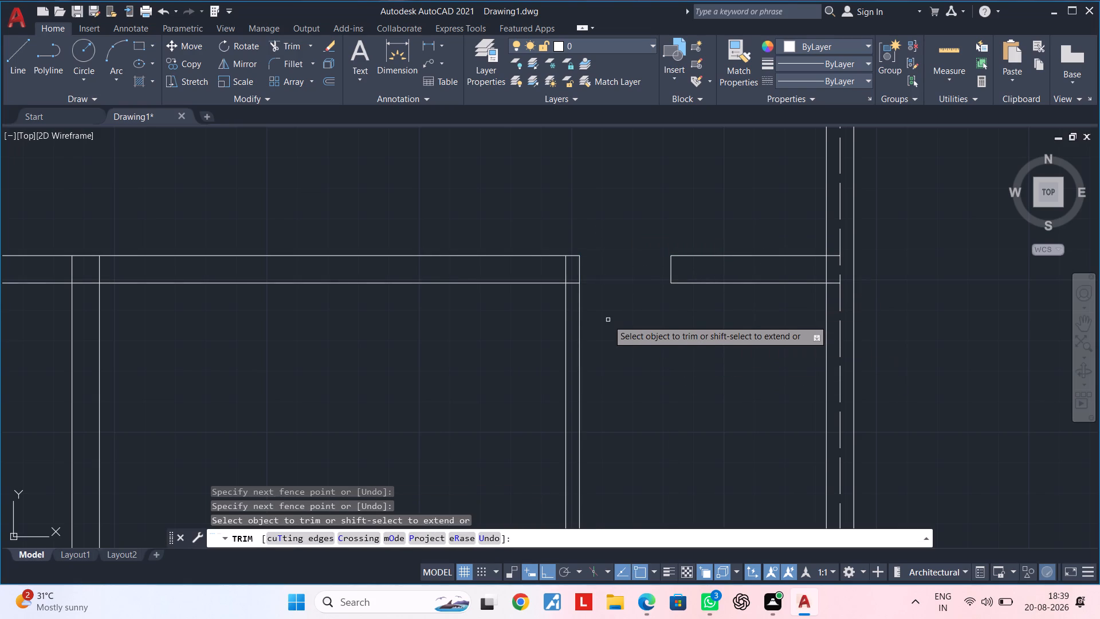
Trim the overlapping lines where the 4.5" vertical partition meets the top 9" cross wall to form a clean corner.
scroll(576, 301, "up", 3)
left_click(509, 175)
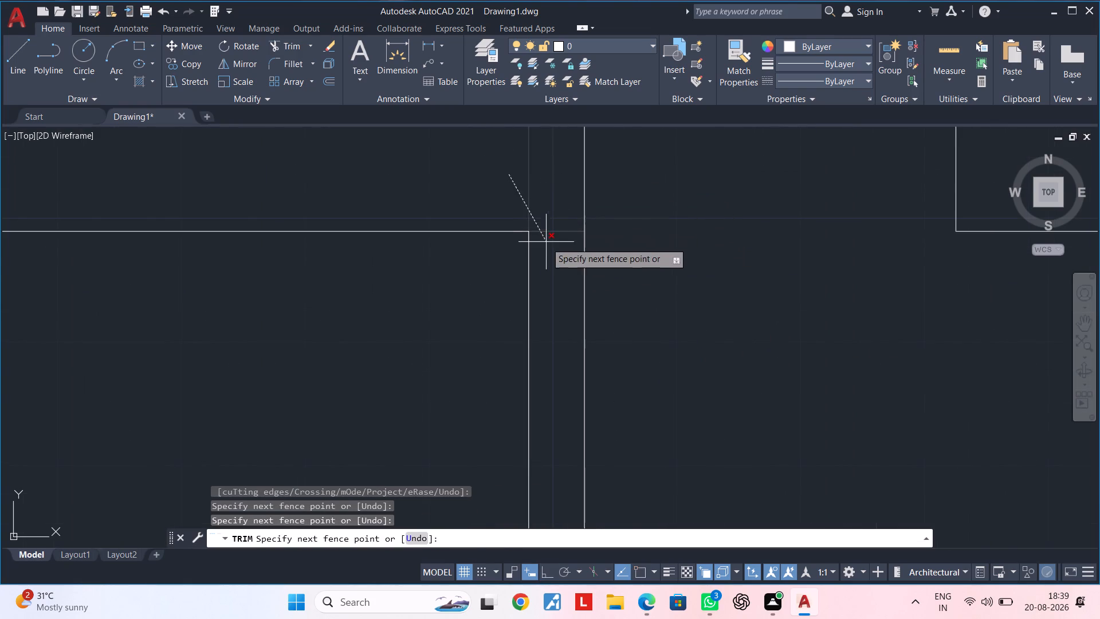
left_click(546, 245)
scroll(546, 245, "down", 4)
middle_click_drag(497, 312, 594, 264)
middle_click_drag(582, 265, 523, 306)
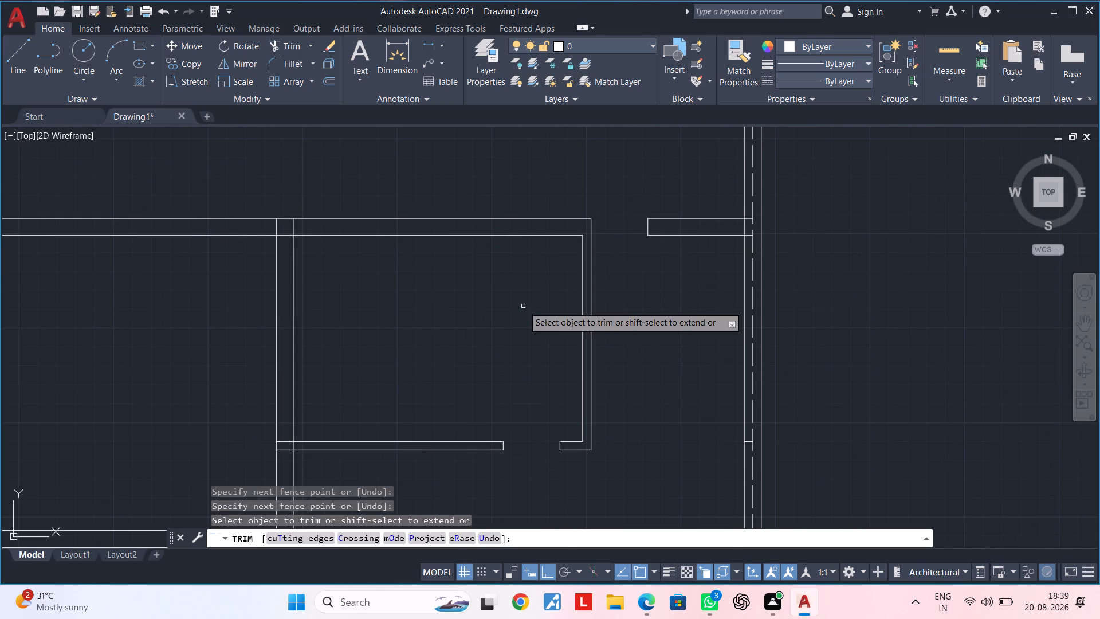
Trim the ends of the upper 9" wall stub where they run into the right outer wall.
middle_click_drag(645, 285, 622, 318)
scroll(710, 265, "up", 4)
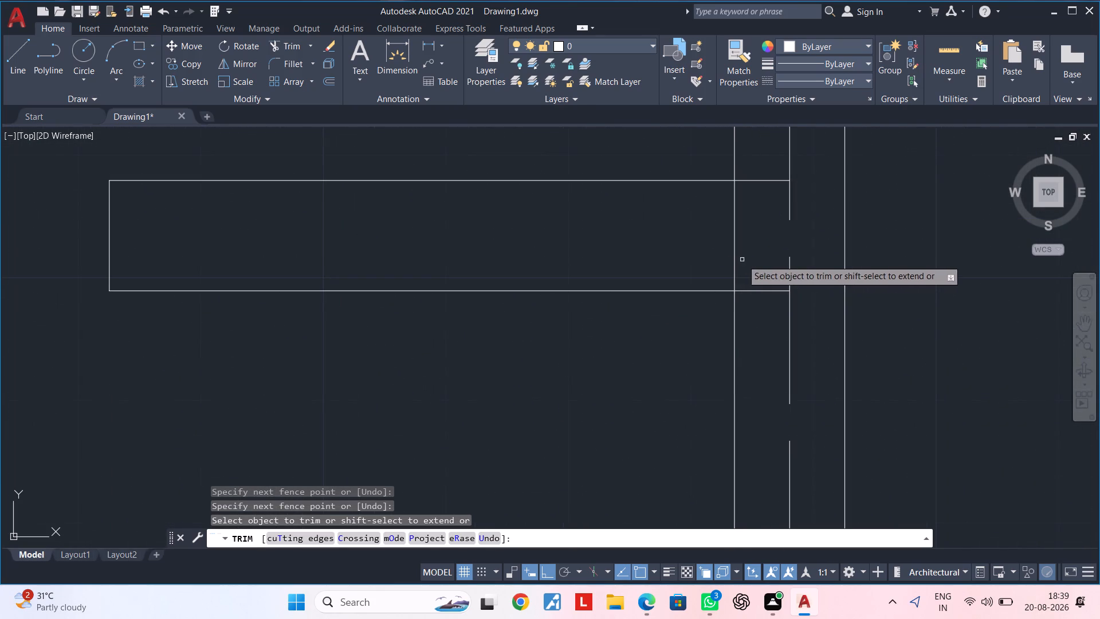
left_click(754, 167)
left_click(757, 314)
scroll(756, 315, "down", 4)
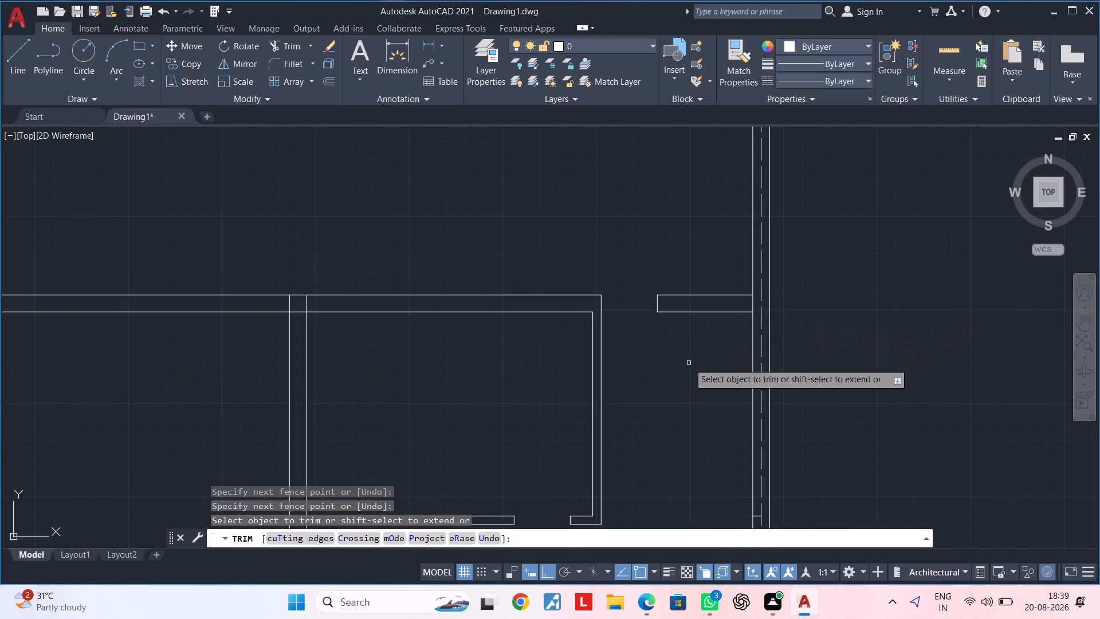
Trim the ends of the lower 9" wall stub where they run into the right outer wall.
scroll(689, 363, "down", 1)
middle_click_drag(690, 357, 694, 239)
middle_click_drag(690, 270, 722, 210)
scroll(773, 355, "up", 6)
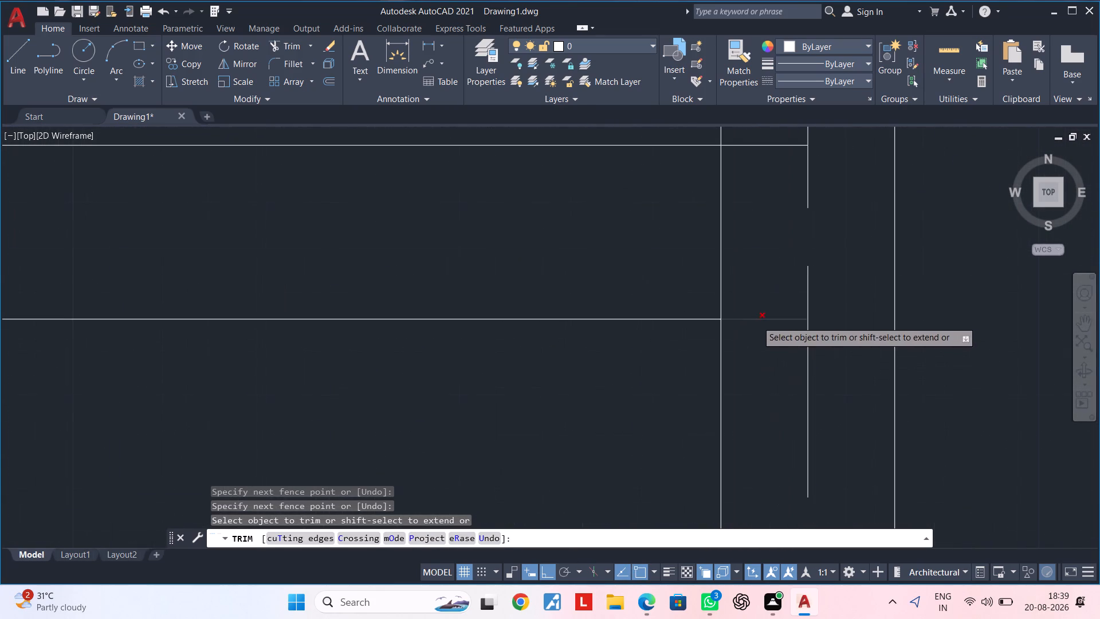
left_click(763, 133)
left_click(753, 366)
Examine the remaining wall junctions along the right outer wall and in the lower rooms for untrimmed lines.
scroll(752, 366, "down", 5)
scroll(767, 410, "down", 2)
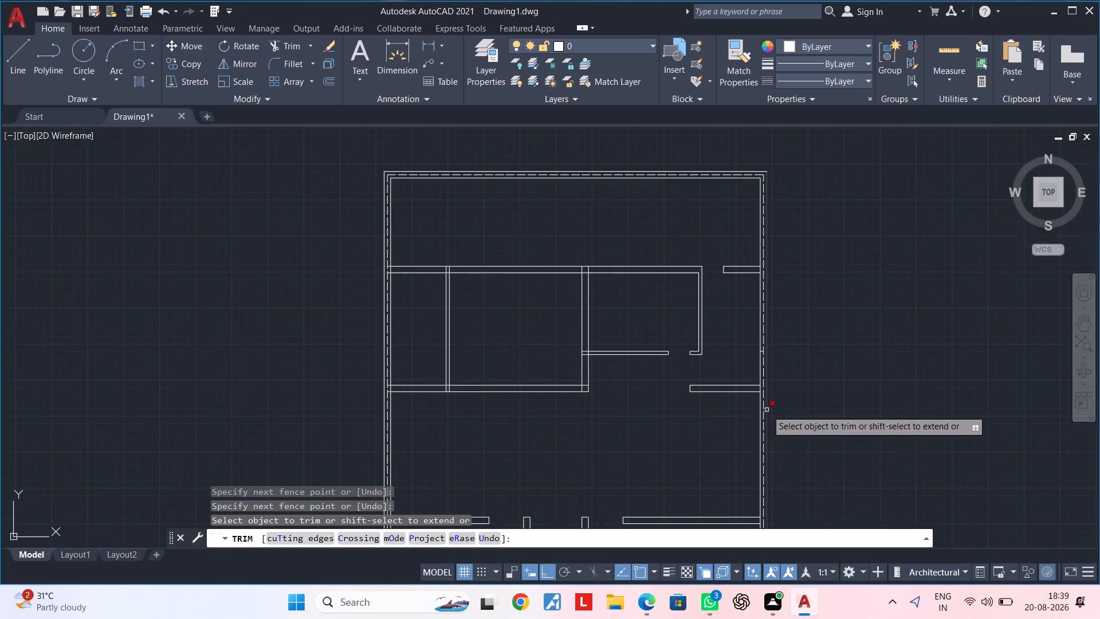
middle_click_drag(761, 418, 763, 213)
scroll(762, 366, "up", 3)
middle_click_drag(716, 293, 693, 346)
scroll(700, 332, "down", 3)
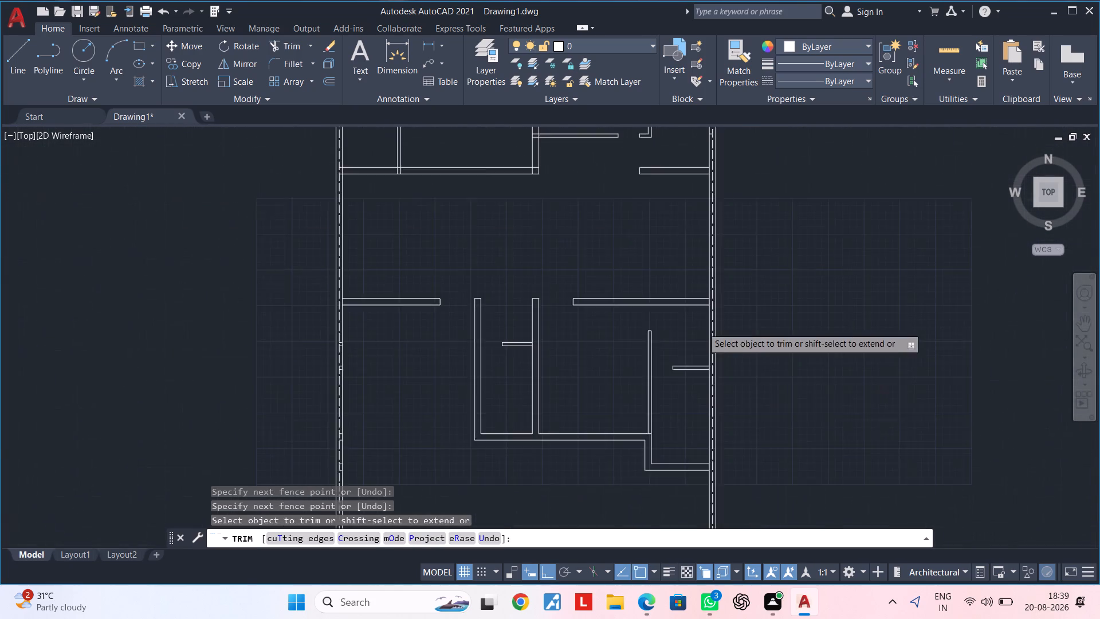
scroll(712, 386, "up", 4)
scroll(710, 386, "down", 4)
middle_click_drag(713, 397, 738, 303)
scroll(700, 362, "up", 3)
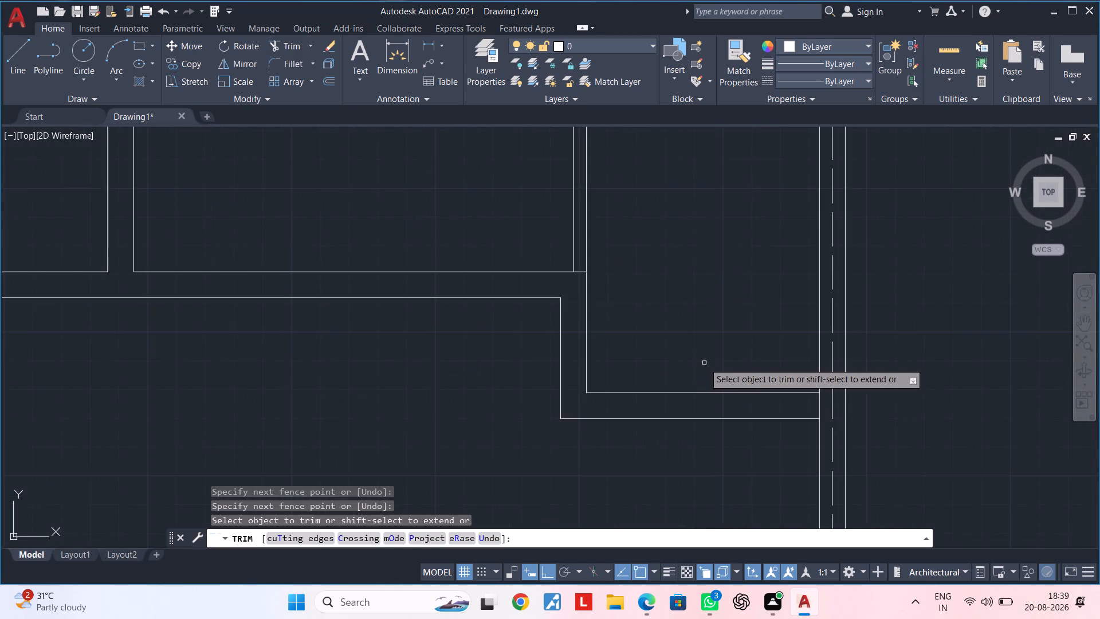
scroll(705, 363, "down", 3)
middle_click_drag(702, 307, 706, 512)
scroll(706, 512, "up", 1)
middle_click_drag(636, 313, 668, 479)
scroll(643, 411, "down", 1)
middle_click_drag(643, 411, 756, 444)
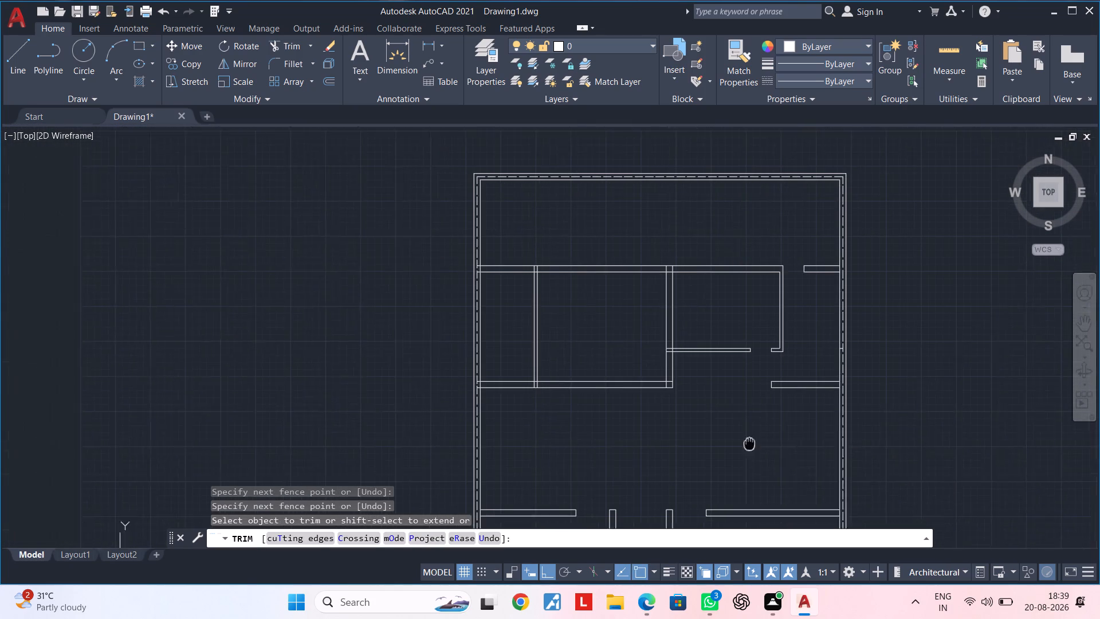
middle_click_drag(756, 444, 764, 446)
key("Escape")
key("Escape")
key("Escape")
middle_click_drag(704, 405, 741, 398)
key("Escape")
key("Escape")
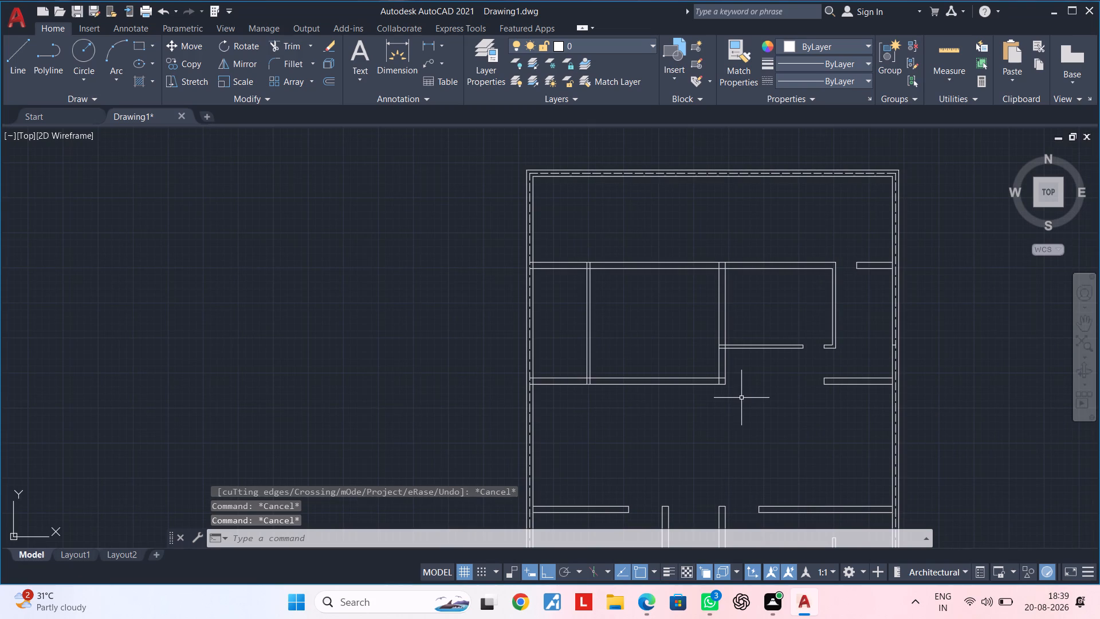
key("Escape")
key("Escape")
key("Escape")
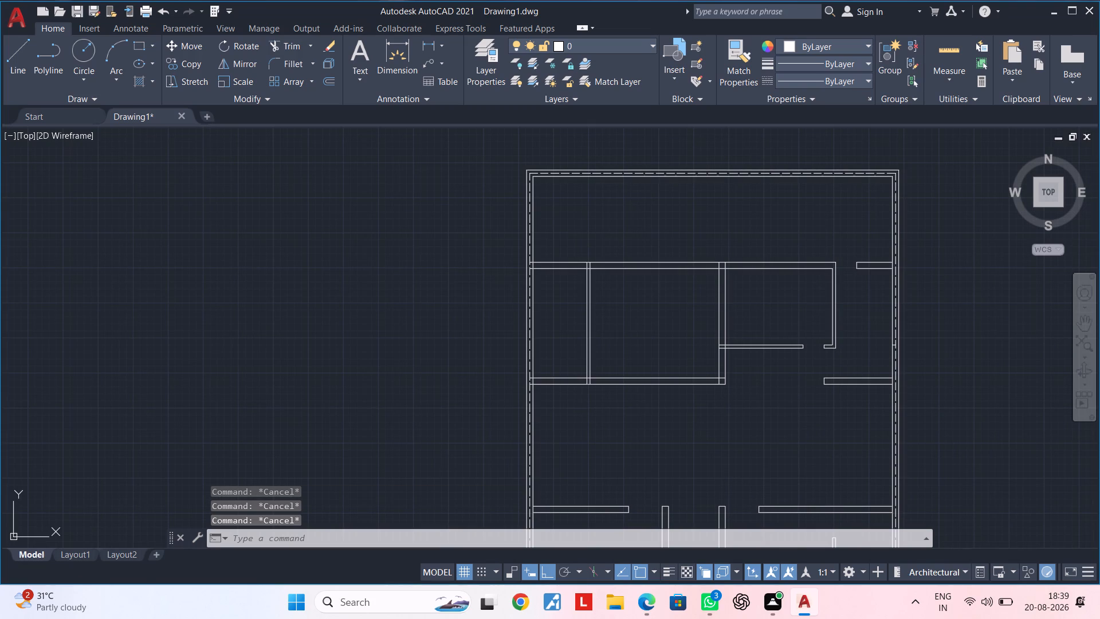
key("Escape")
Trim the 4.5" horizontal wall's lines that run inside the central 9" vertical wall.
scroll(709, 324, "up", 3)
middle_click_drag(722, 339, 643, 472)
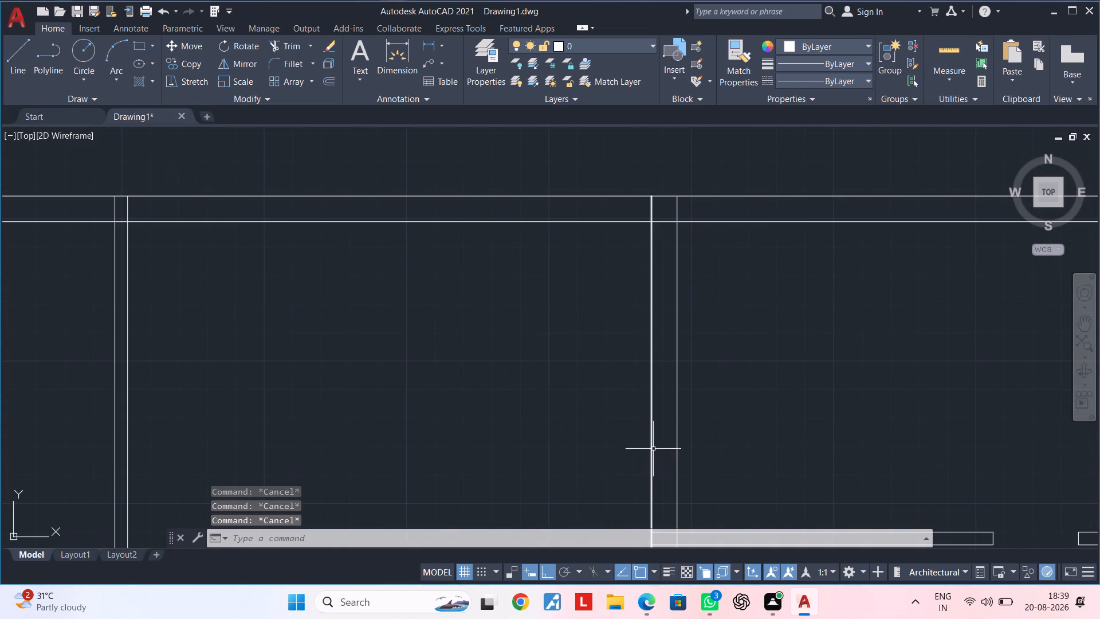
key("Escape")
key("t")
key("r")
key("space")
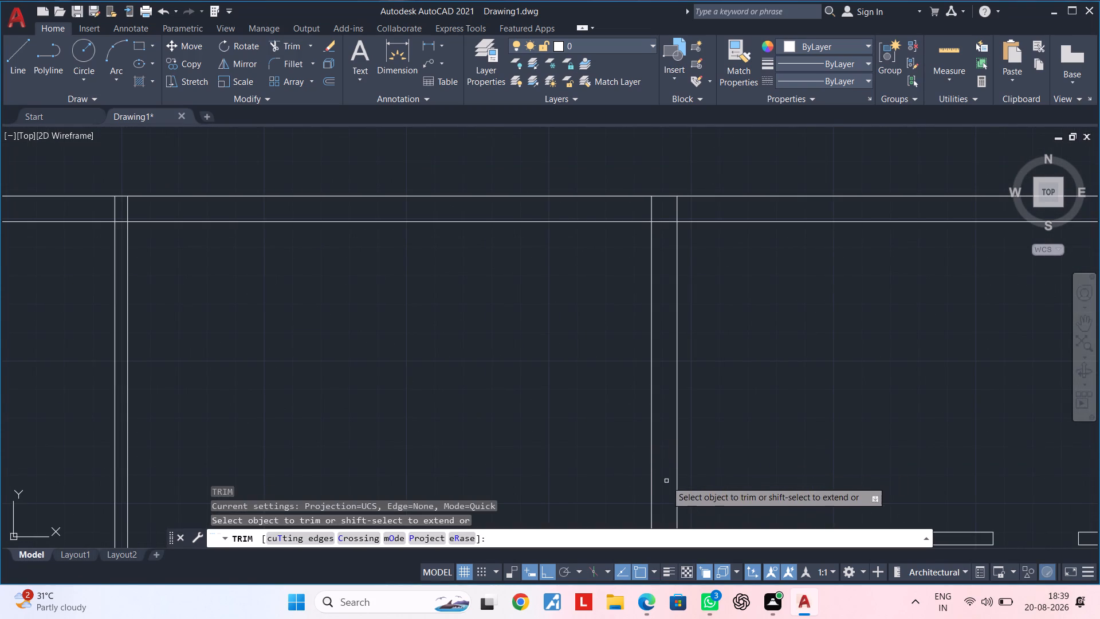
scroll(668, 478, "down", 2)
middle_click_drag(672, 461, 679, 316)
scroll(676, 360, "up", 3)
left_click(666, 318)
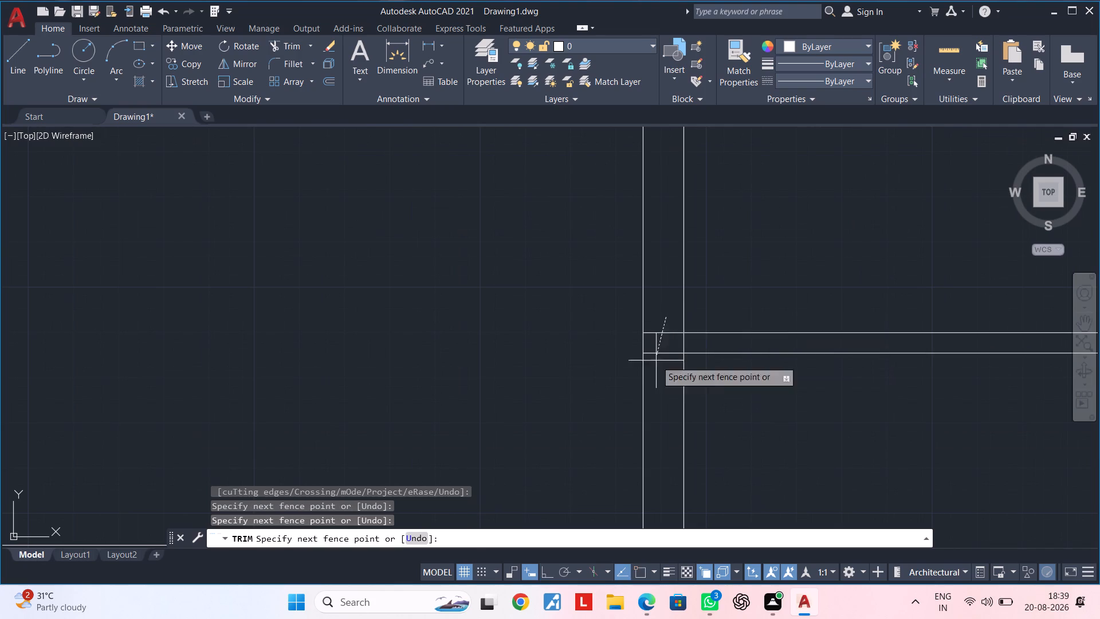
left_click(663, 399)
Trim the overlapping lines at the corner where the central 9" vertical wall meets the lower 9" cross wall.
scroll(683, 422, "down", 3)
middle_click_drag(685, 423, 688, 327)
scroll(674, 349, "up", 3)
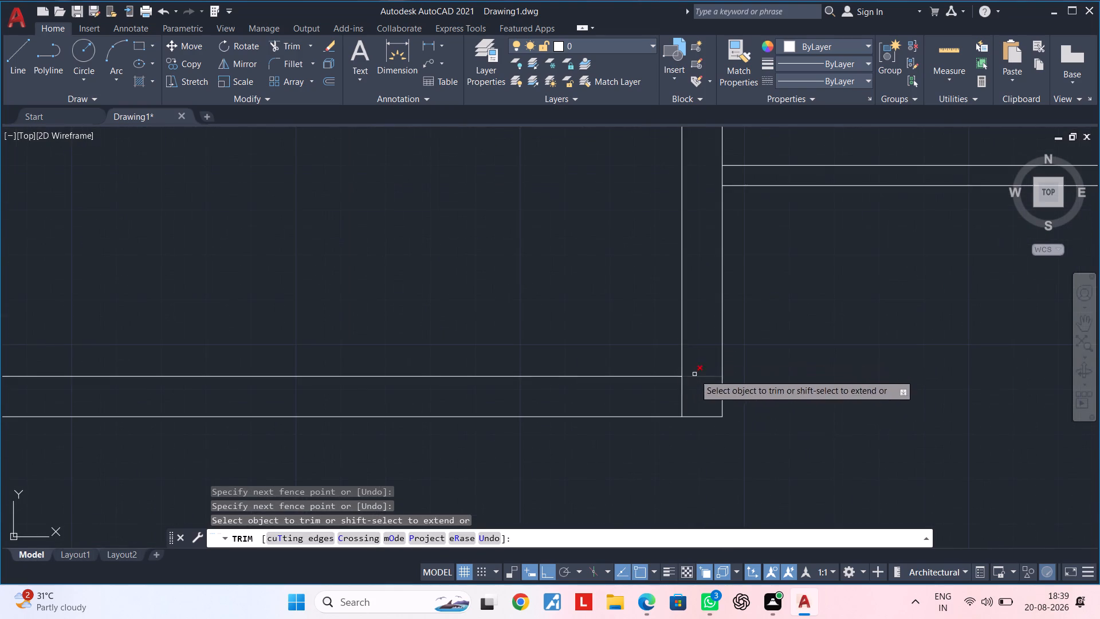
left_click(701, 369)
left_click(673, 406)
scroll(674, 404, "down", 4)
middle_click_drag(682, 410, 736, 390)
key("Escape")
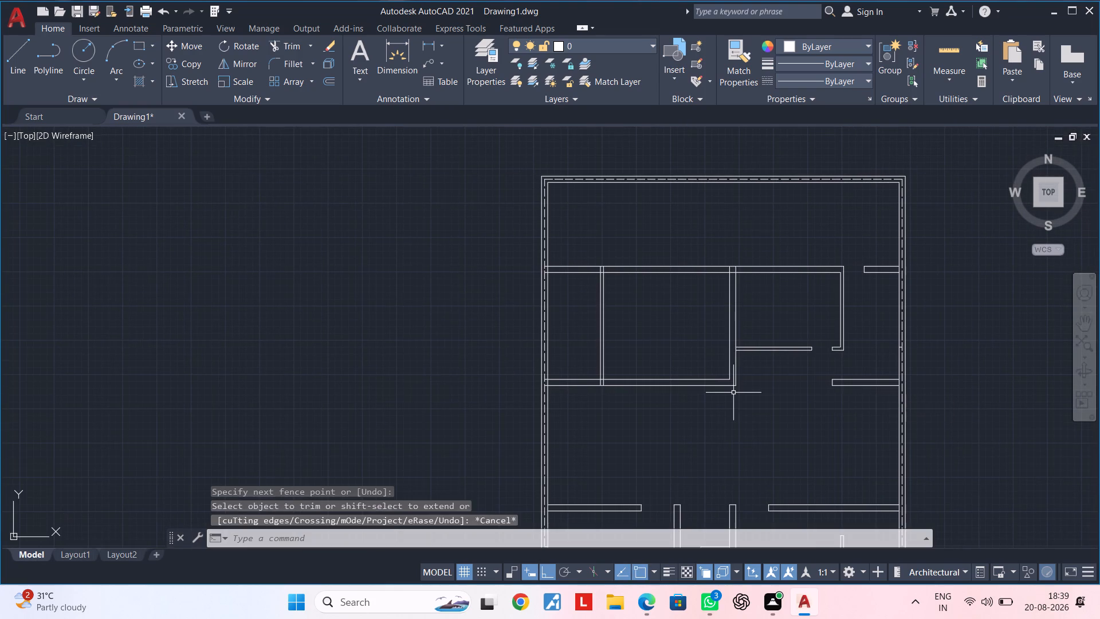
key("Escape")
key("Escape")
key("Escape")
key("Escape")
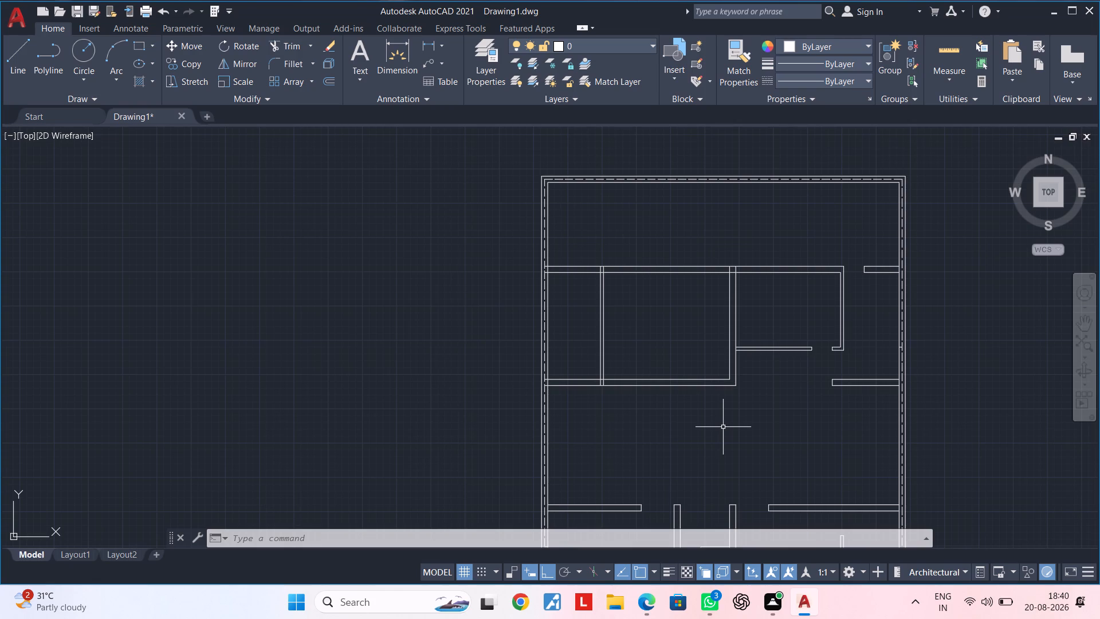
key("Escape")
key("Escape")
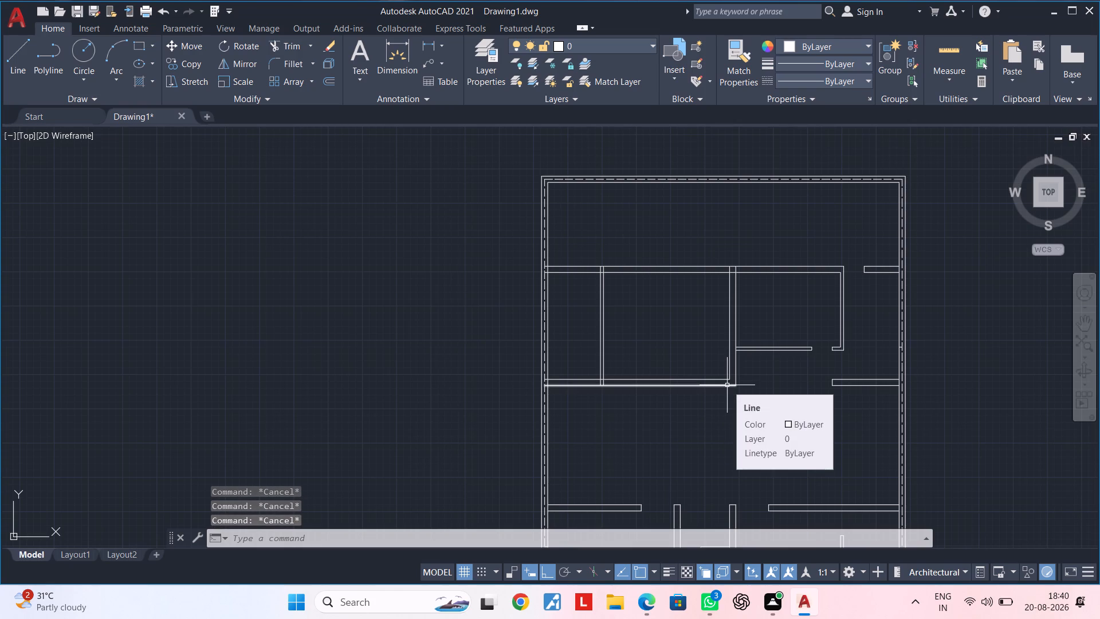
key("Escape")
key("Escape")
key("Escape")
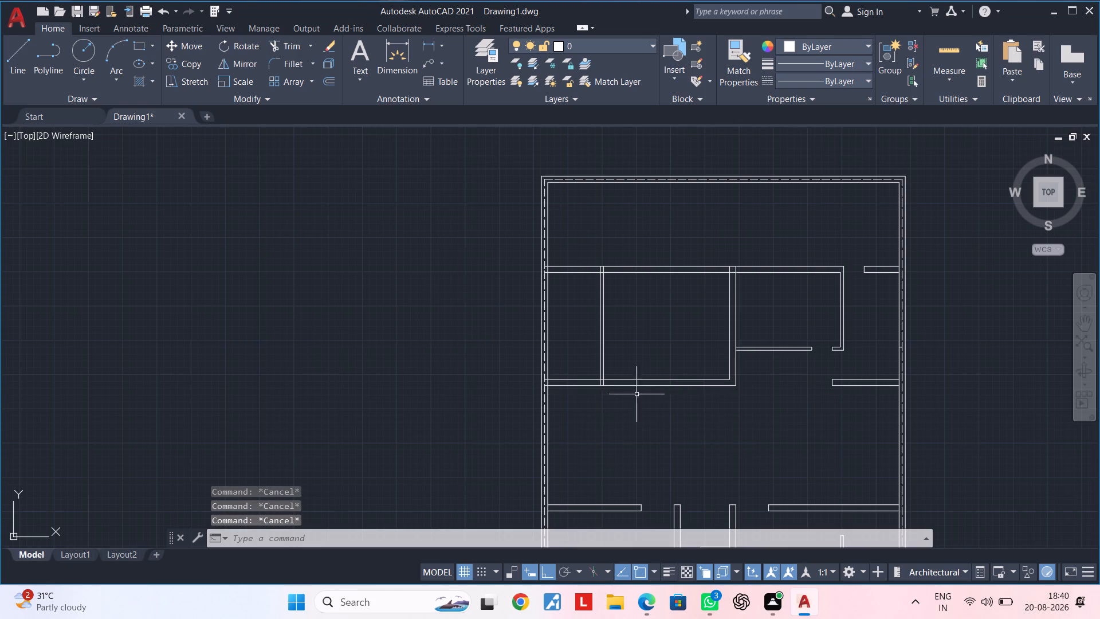
Offset the right face line of the left 4.5" vertical partition 4' to the right.
middle_click_drag(635, 379, 606, 305)
scroll(591, 309, "up", 3)
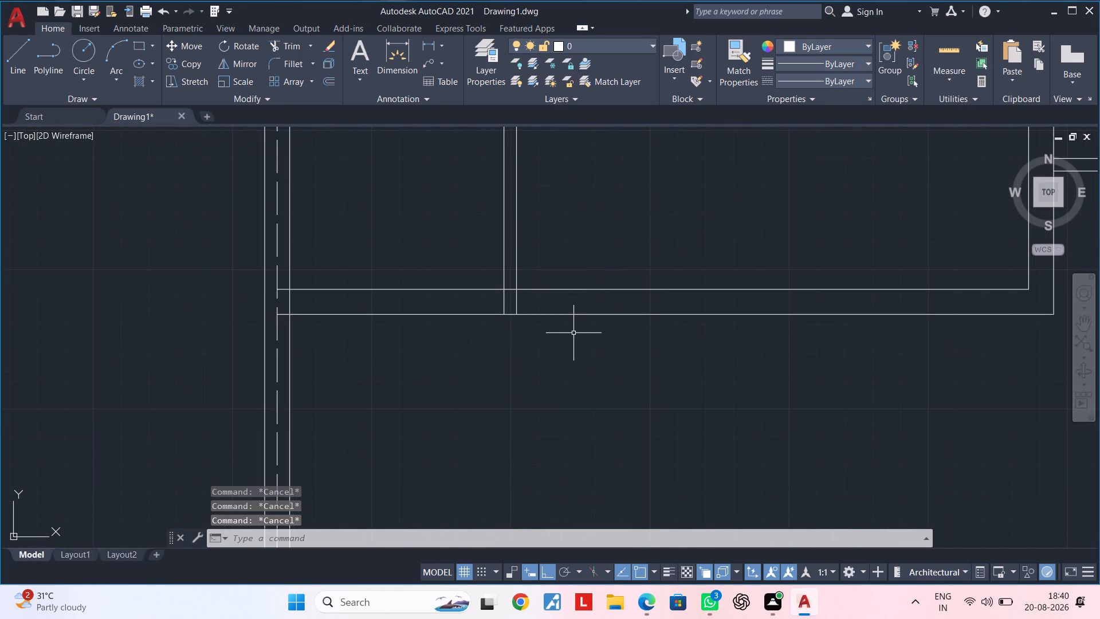
middle_click_drag(573, 334, 614, 328)
key("Escape")
key("Escape")
key("Escape")
type("of")
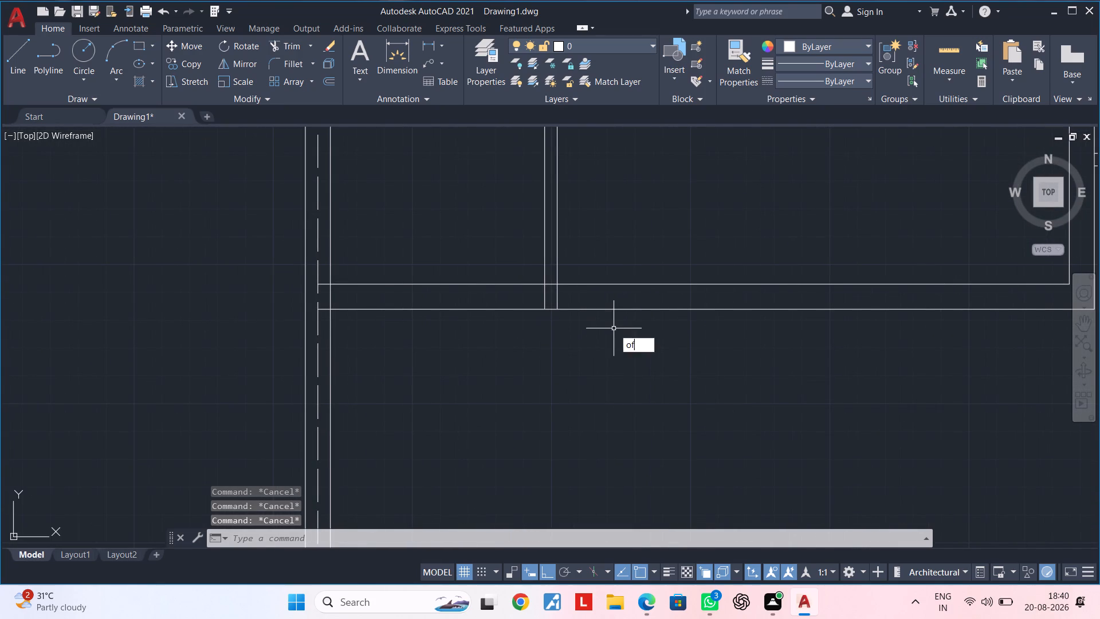
key("space")
type("4'")
key("Return")
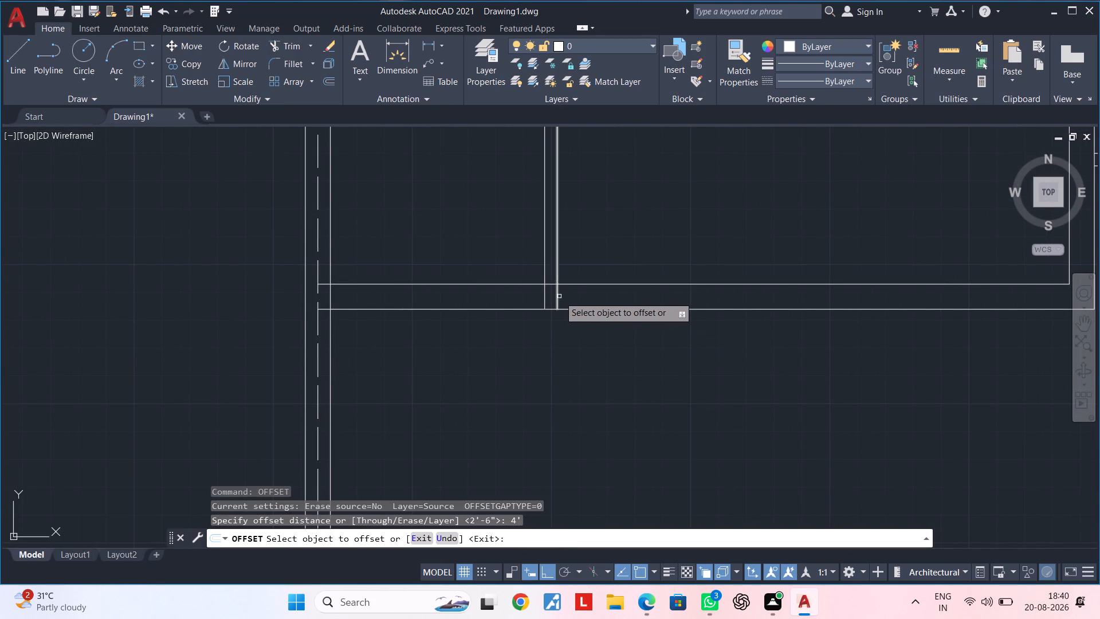
left_click(560, 296)
left_click(558, 298)
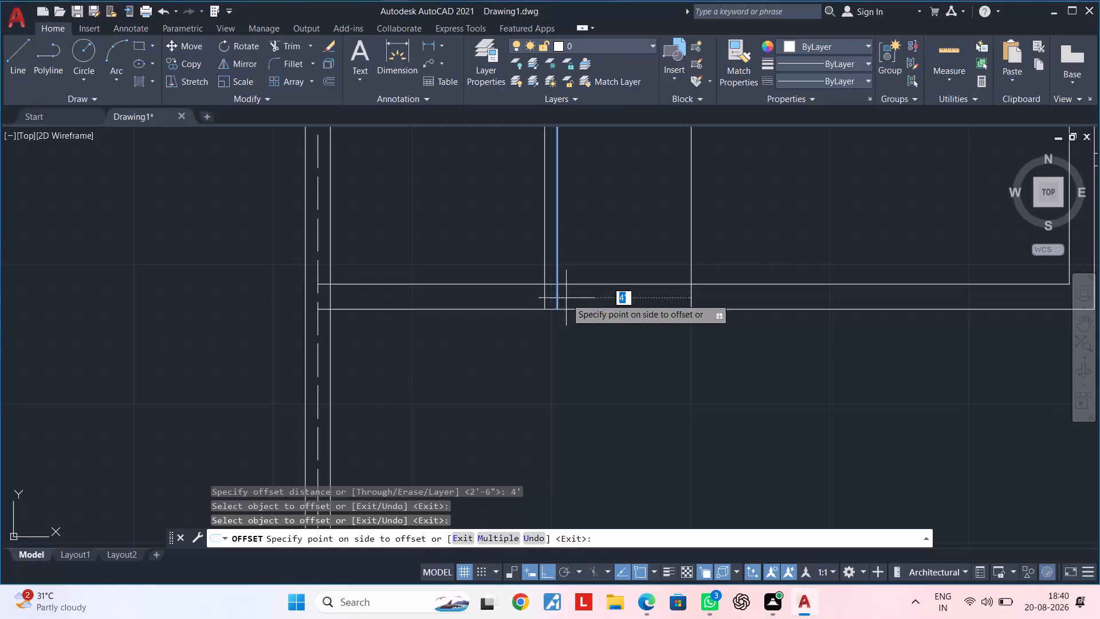
scroll(663, 298, "down", 2)
middle_click_drag(663, 298, 482, 336)
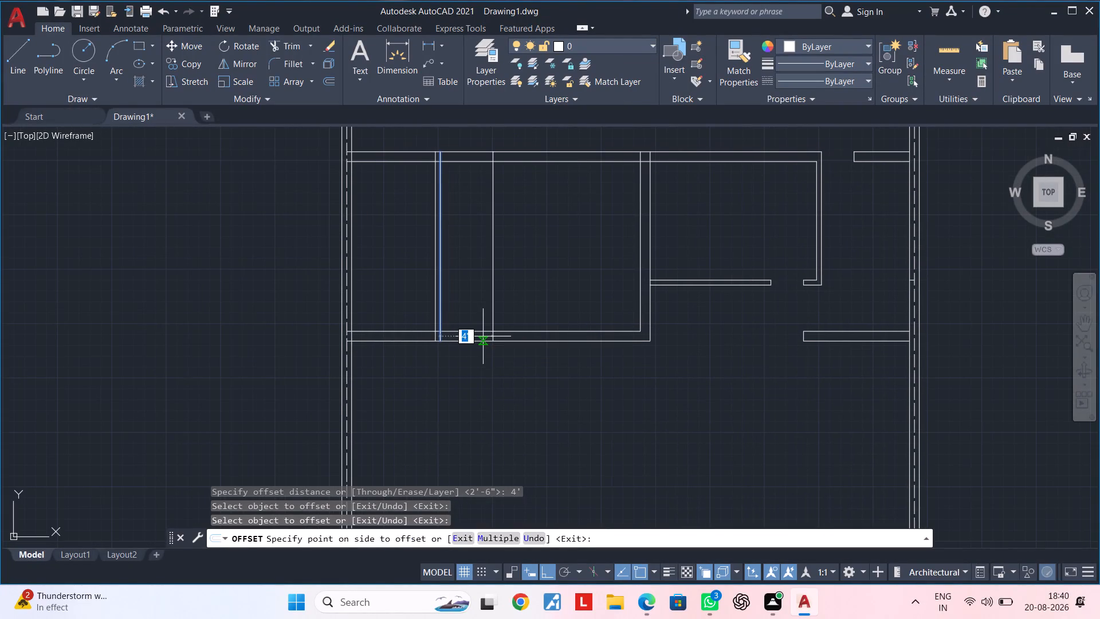
left_click(483, 336)
key("space")
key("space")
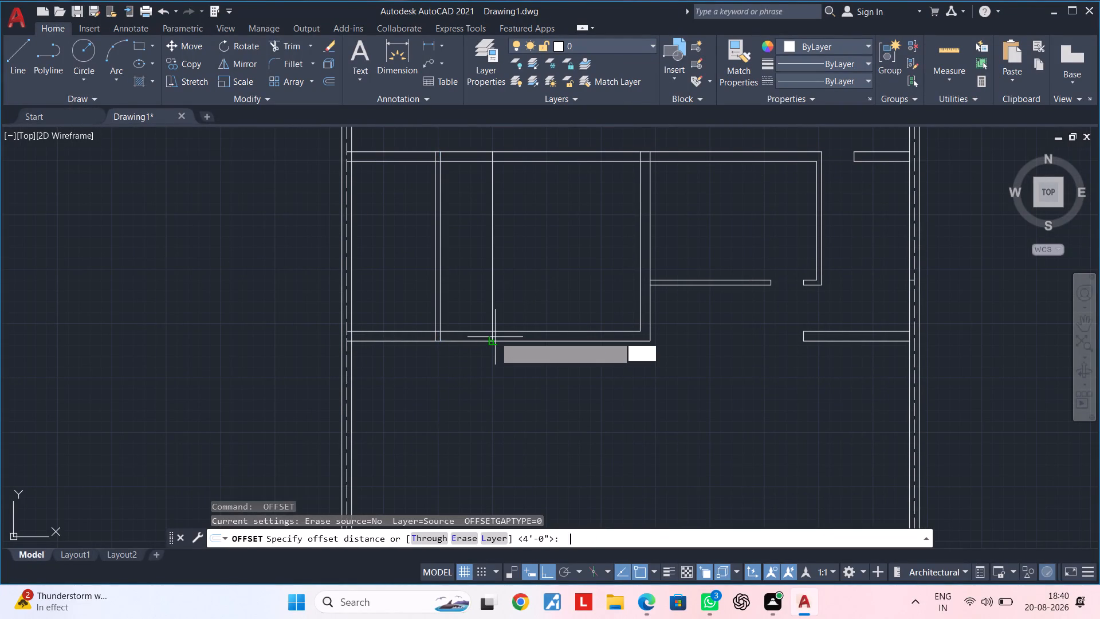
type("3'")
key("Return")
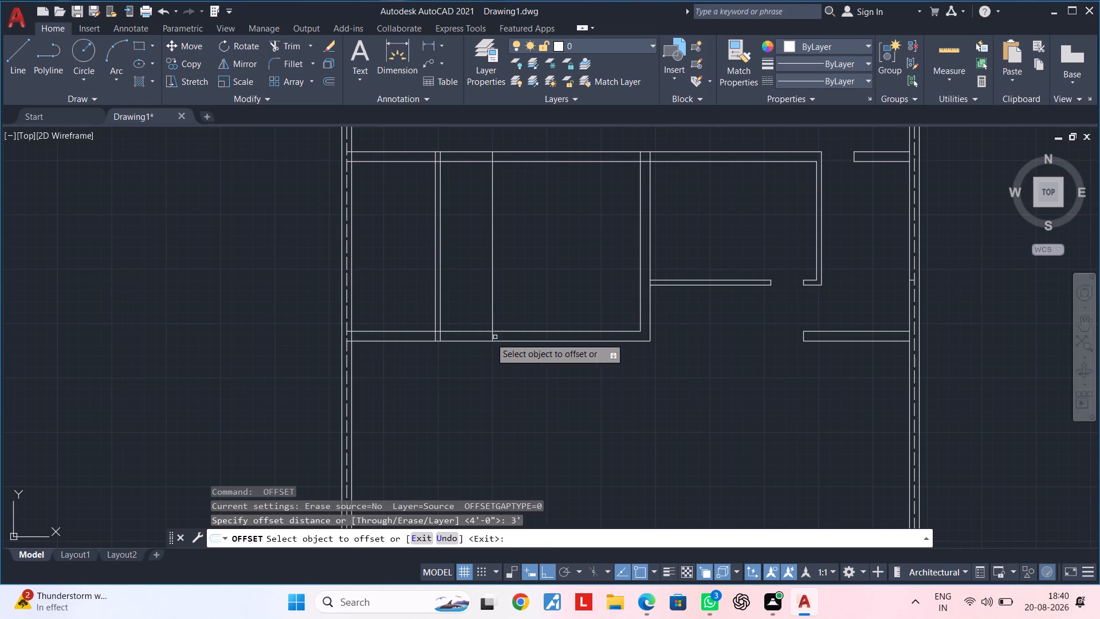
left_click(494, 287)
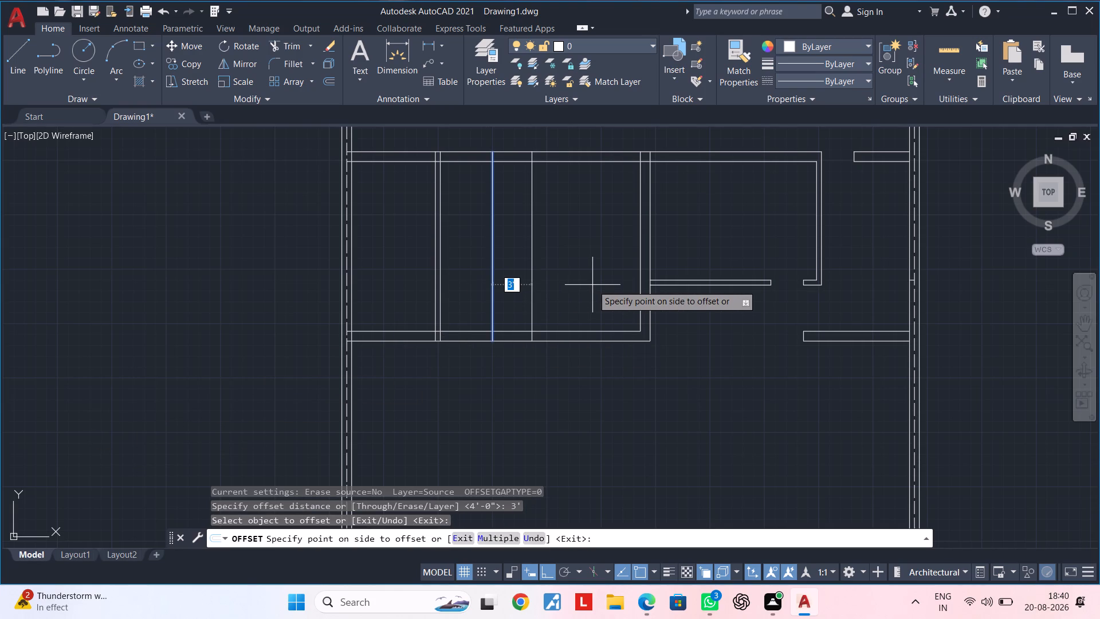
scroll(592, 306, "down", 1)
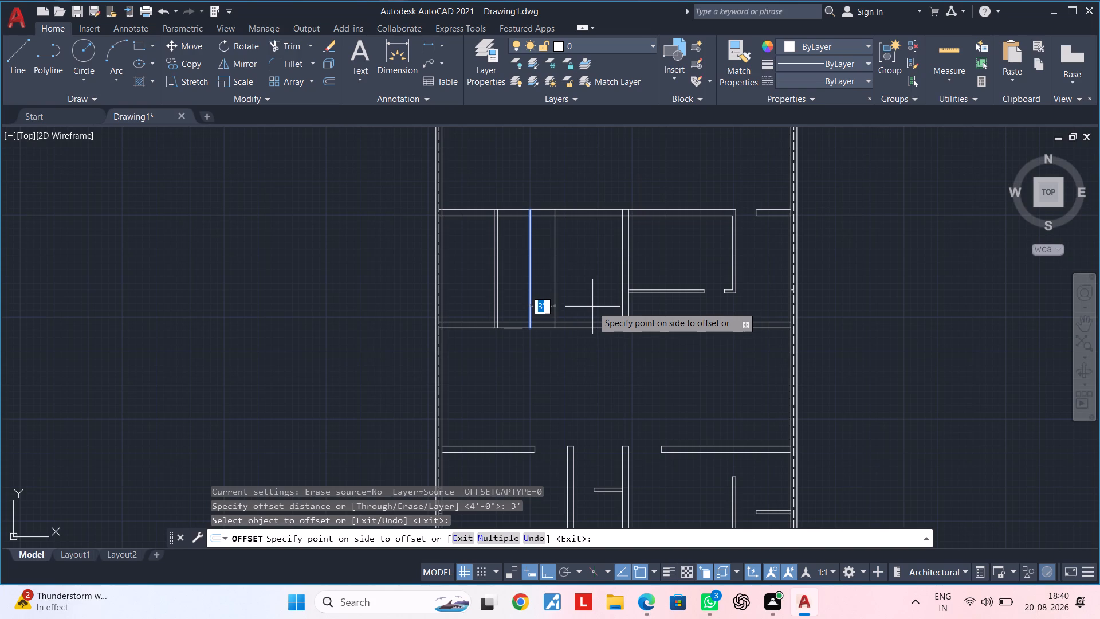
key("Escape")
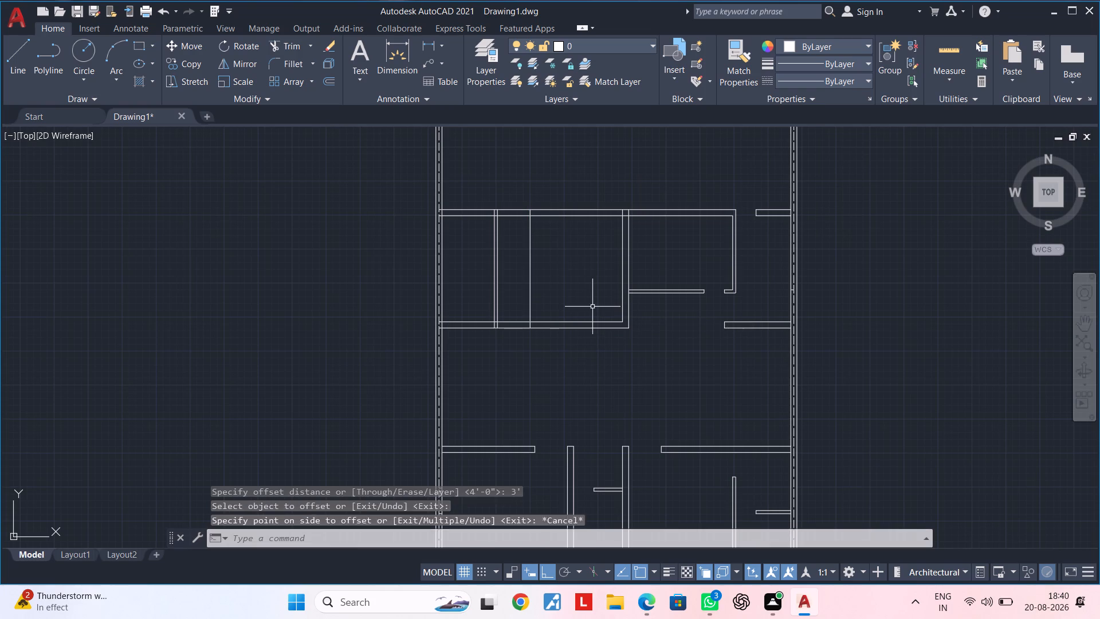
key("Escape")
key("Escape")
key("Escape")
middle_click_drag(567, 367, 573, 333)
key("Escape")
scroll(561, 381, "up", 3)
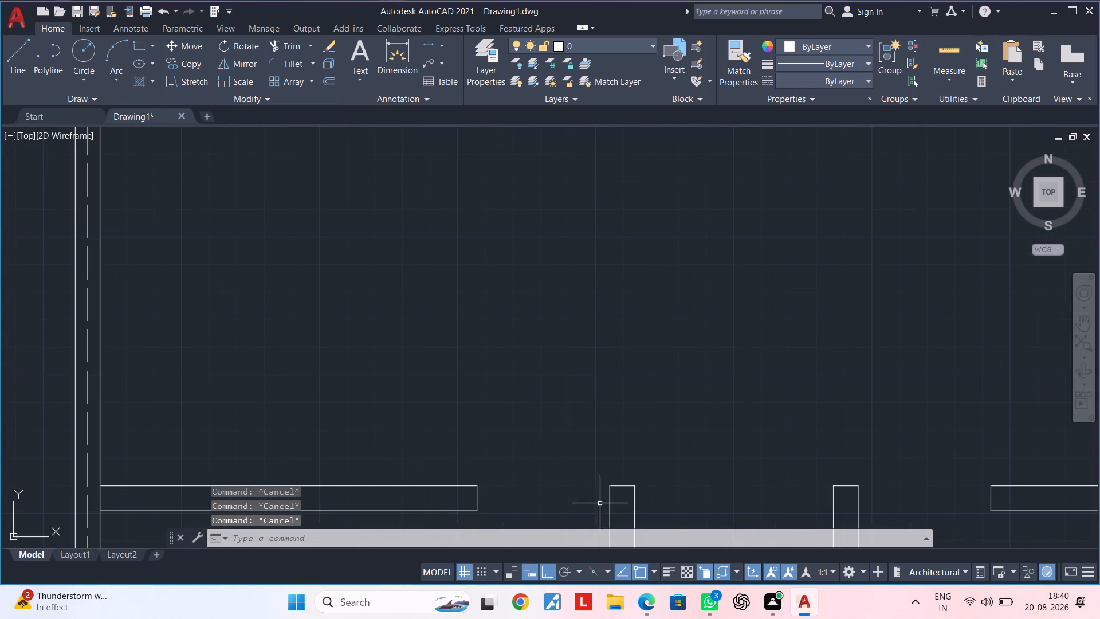
Draw a vertical construction line through the top-left corner of the lower central 9" vertical wall.
middle_click_drag(611, 468, 607, 309)
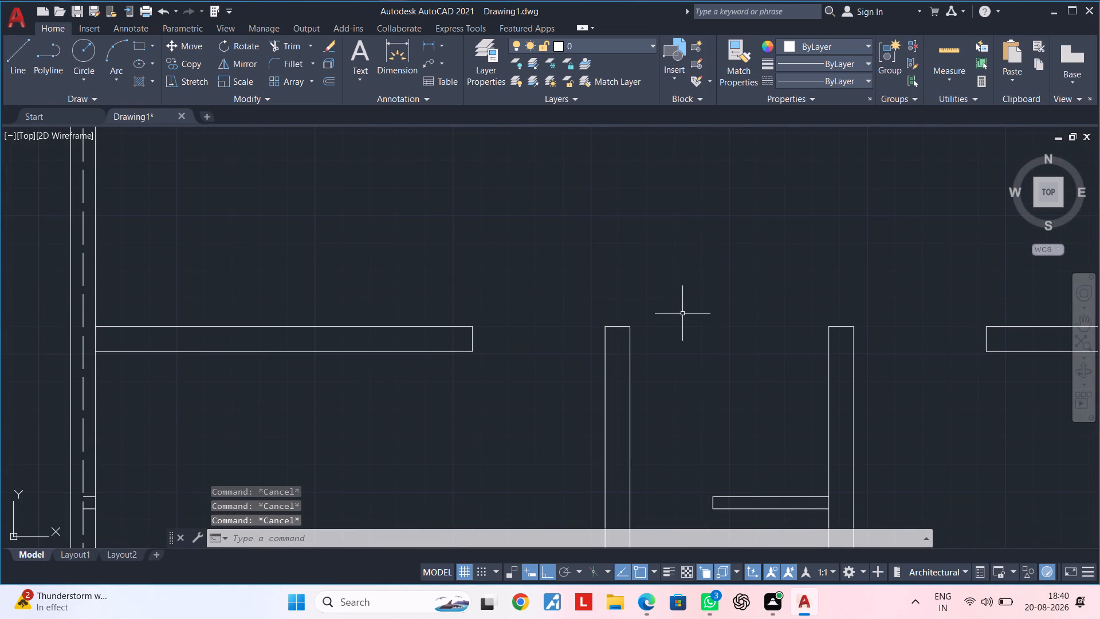
type("xl")
key("space")
type("v")
key("space")
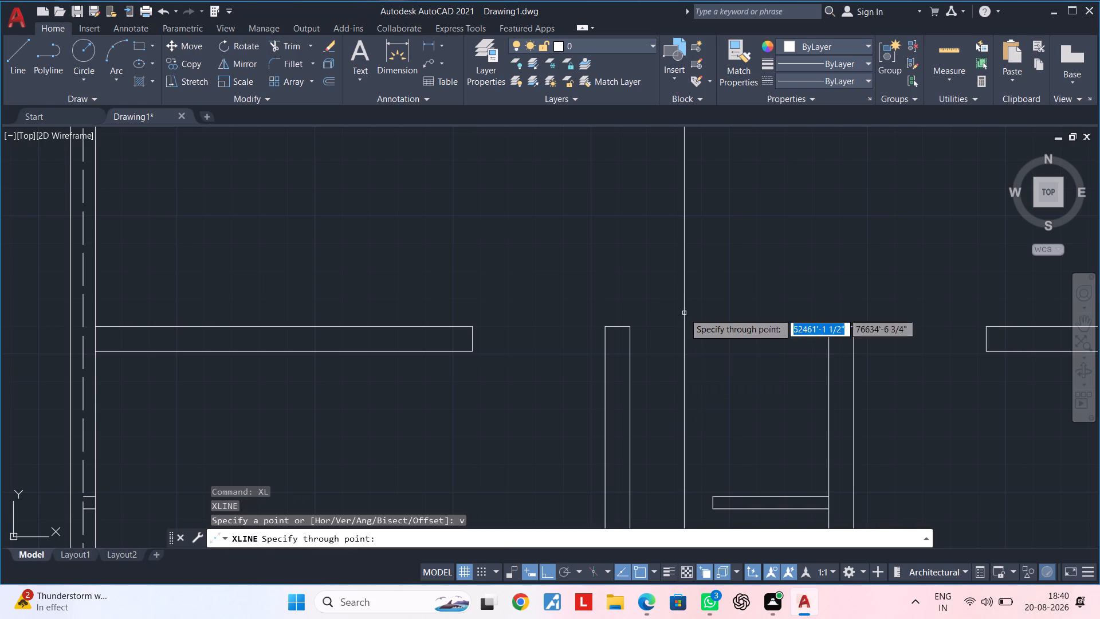
left_click(604, 328)
scroll(619, 314, "down", 4)
middle_click_drag(651, 256, 649, 277)
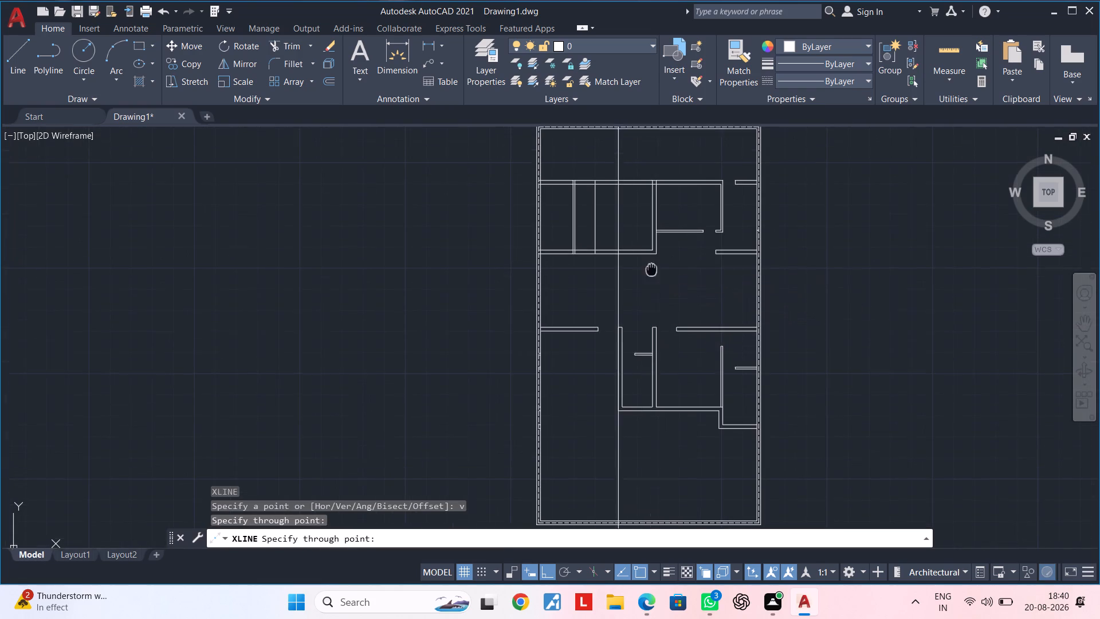
middle_click_drag(649, 277, 643, 332)
key("Escape")
scroll(598, 330, "up", 3)
key("Escape")
key("Escape")
middle_click_drag(611, 320, 598, 364)
key("Escape")
key("Escape")
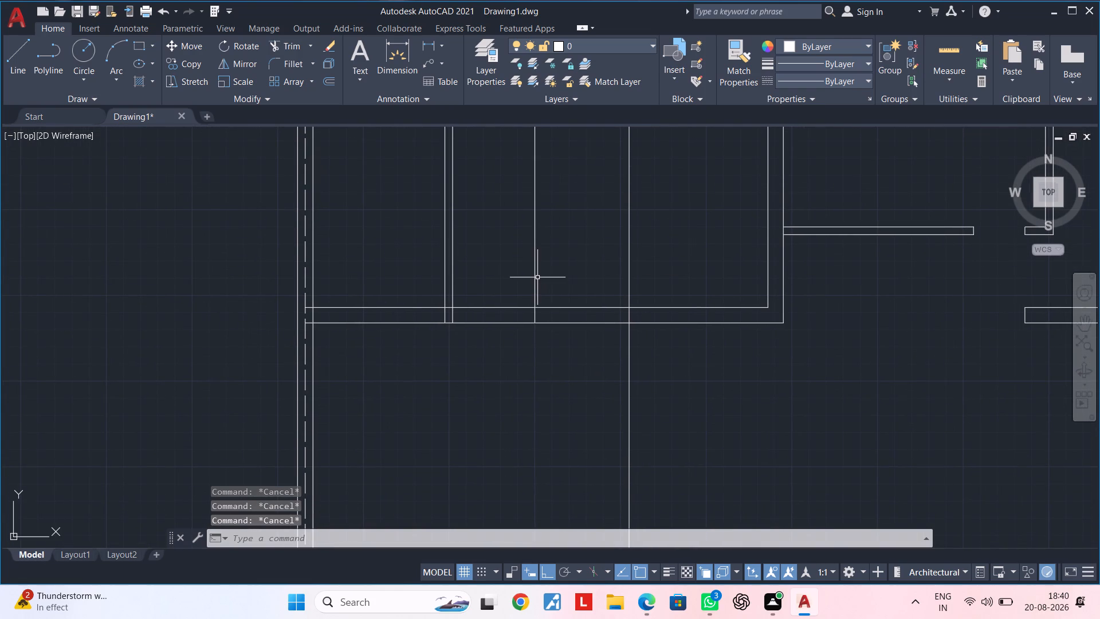
Delete the line offset 4' from the left 4.5" vertical partition in the upper room.
left_click(535, 276)
key("Delete")
scroll(531, 290, "down", 1)
middle_click_drag(545, 318, 614, 315)
key("Escape")
key("Escape")
key("Escape")
key("Escape")
key("Escape")
key("Escape")
key("Escape")
key("Escape")
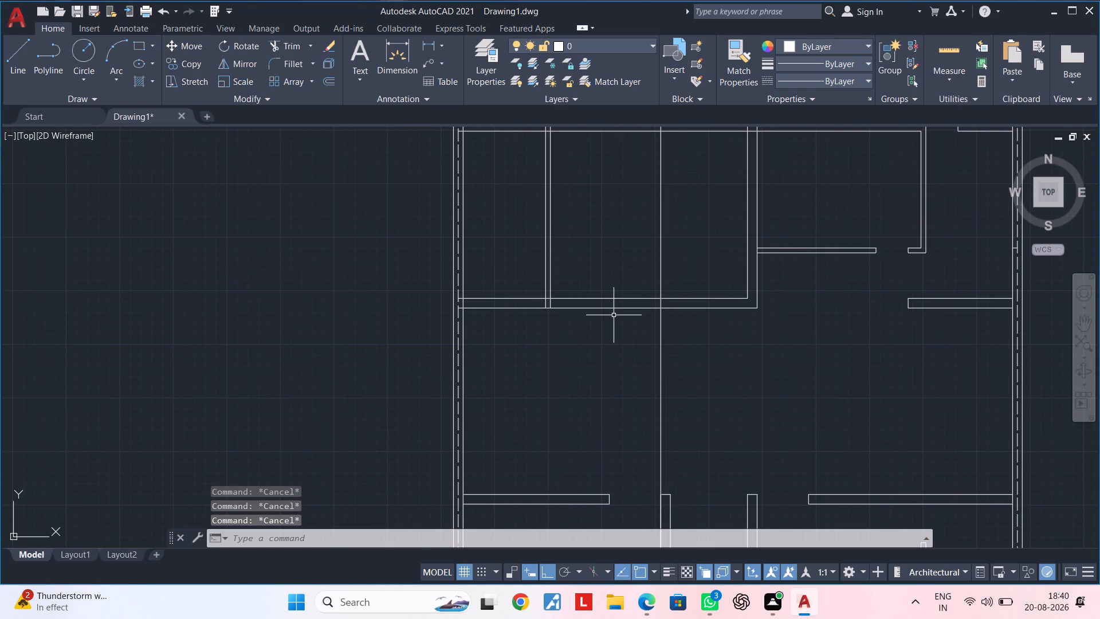
key("Escape")
key("Escape")
key("Escape")
Draw a second vertical construction line through the free end of the lower-left 9" horizontal wall.
scroll(614, 315, "down", 1)
middle_click_drag(611, 327, 609, 288)
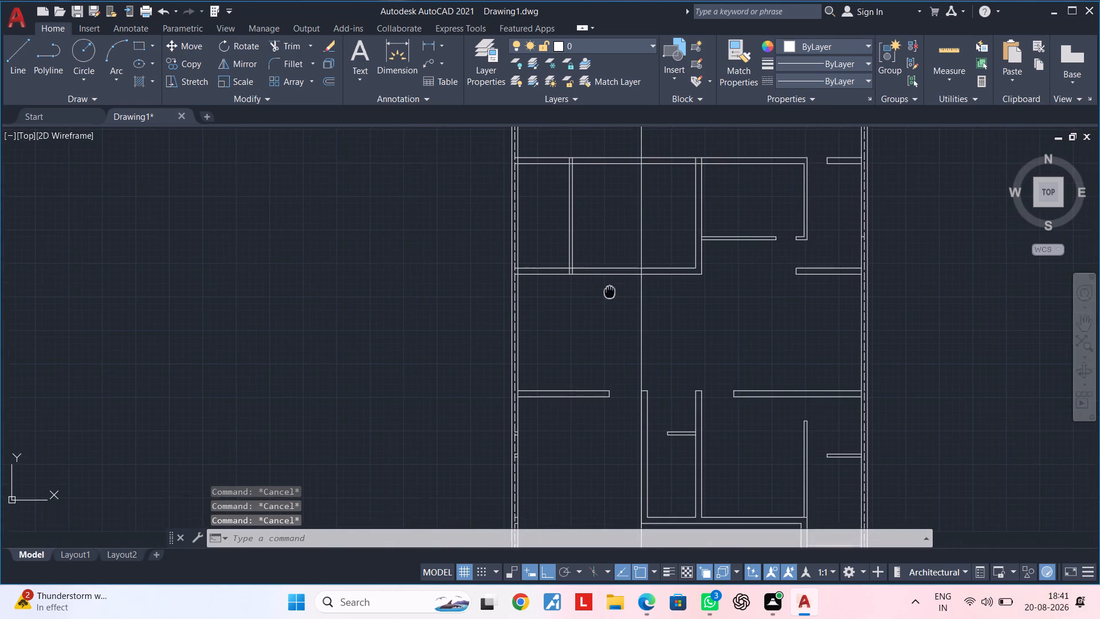
middle_click_drag(609, 288, 608, 281)
type("xl v")
key("space")
scroll(608, 375, "up", 2)
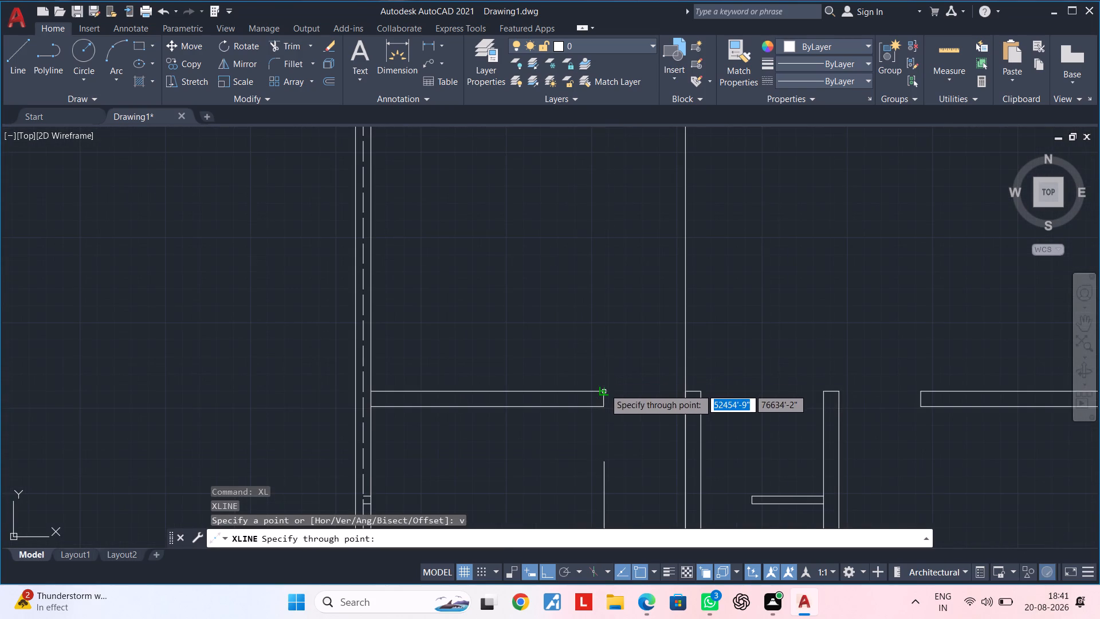
left_click(604, 389)
scroll(654, 350, "down", 1)
middle_click_drag(649, 343, 626, 438)
key("Escape")
key("Escape")
key("Escape")
key("Escape")
middle_click_drag(634, 365, 624, 387)
key("Escape")
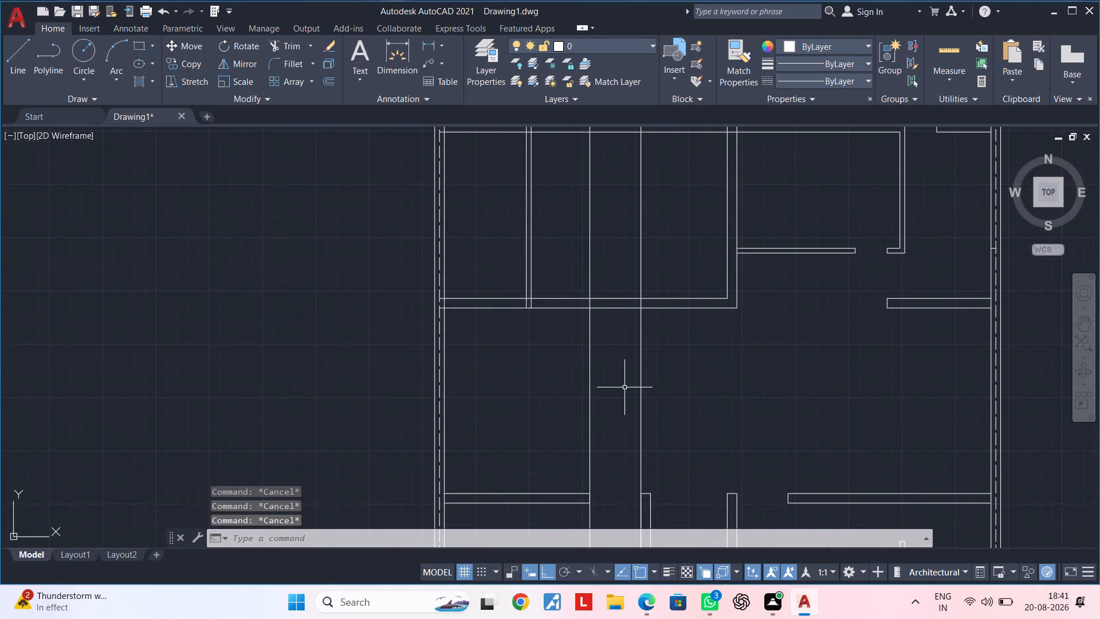
Trim the upper rooms' lower 9" cross wall between the two construction lines and remove their segments in the room above and the hall.
key("t")
key("r")
key("space")
left_click(575, 254)
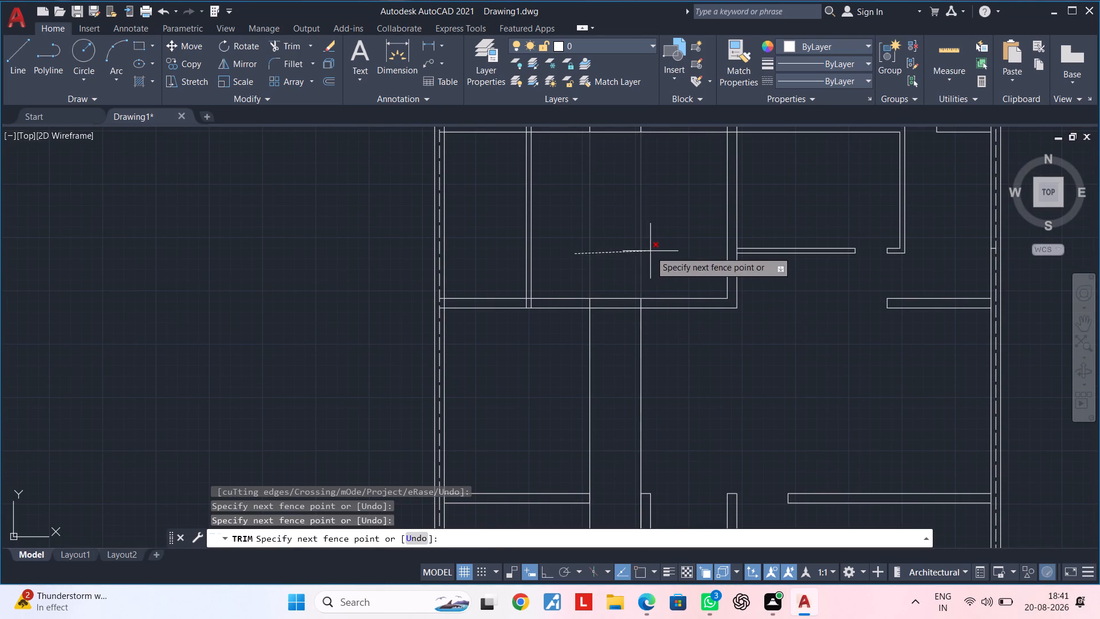
left_click(650, 251)
left_click(622, 281)
left_click(612, 336)
left_click(700, 339)
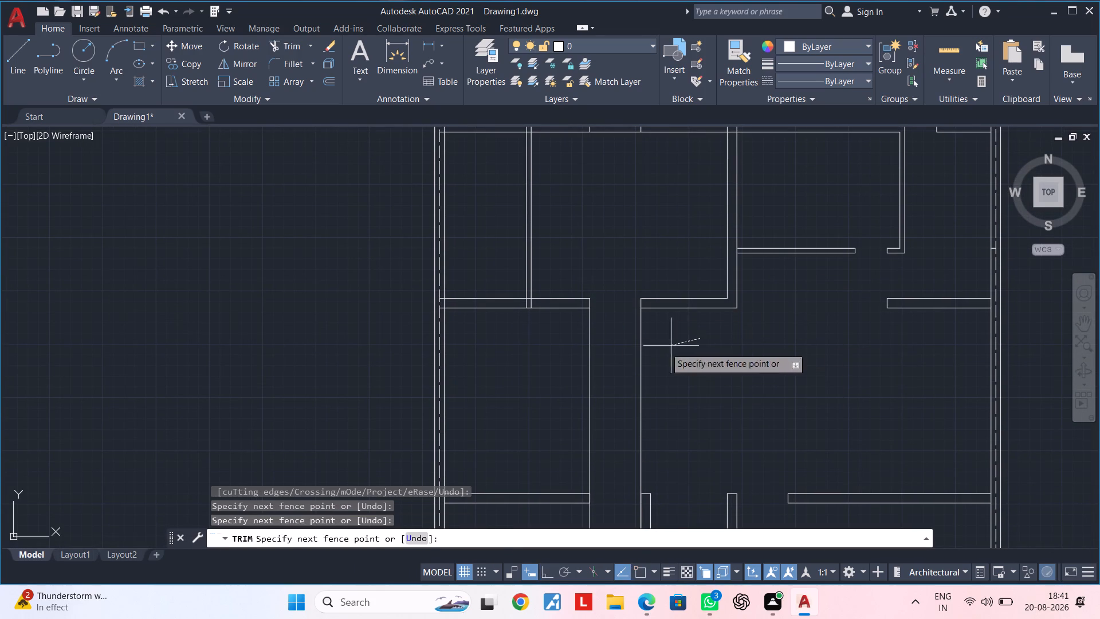
left_click(569, 370)
scroll(635, 383, "down", 2)
middle_click_drag(635, 379, 618, 304)
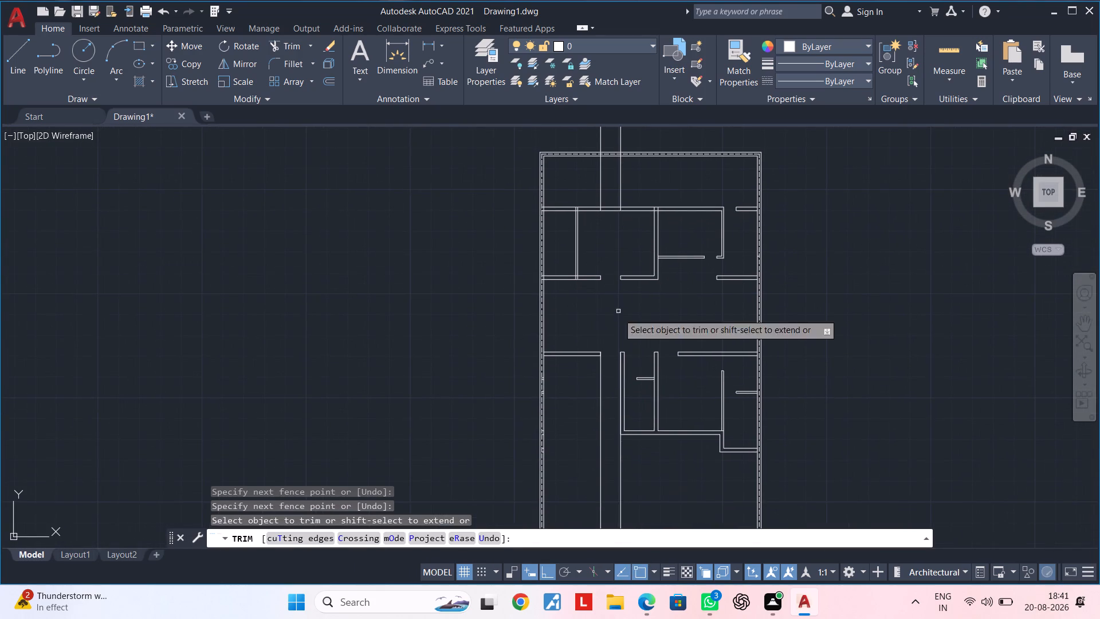
key("Escape")
key("Escape")
Delete the leftover construction line pieces below the hall and above the upper rooms.
left_click(650, 469)
left_click(582, 476)
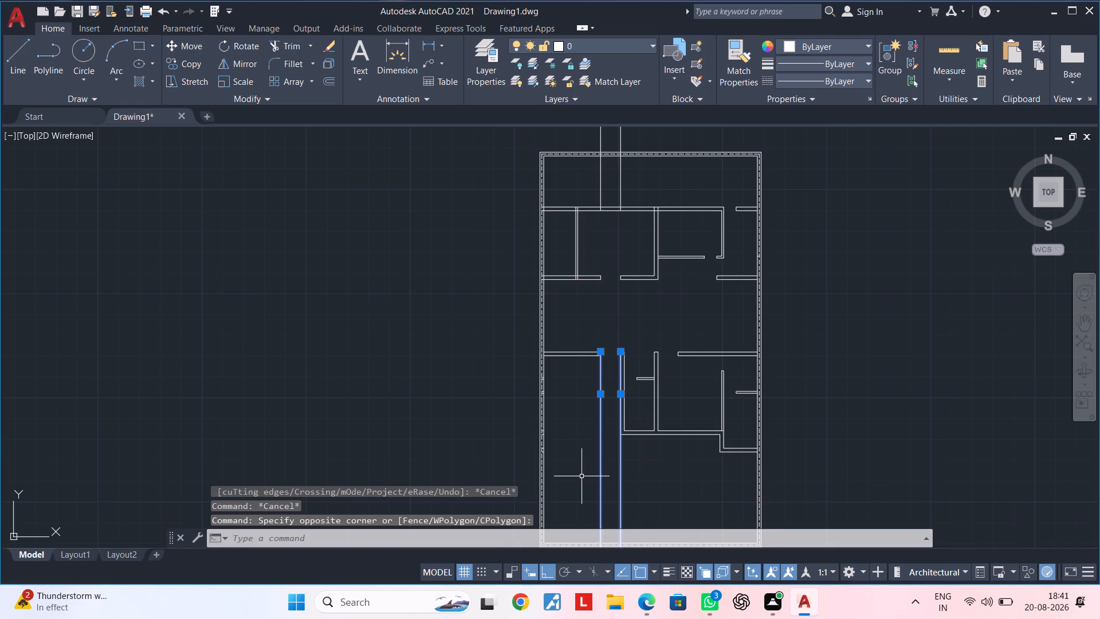
key("Delete")
middle_click_drag(631, 275, 631, 367)
scroll(622, 357, "up", 2)
scroll(622, 357, "down", 1)
middle_click_drag(618, 380, 611, 451)
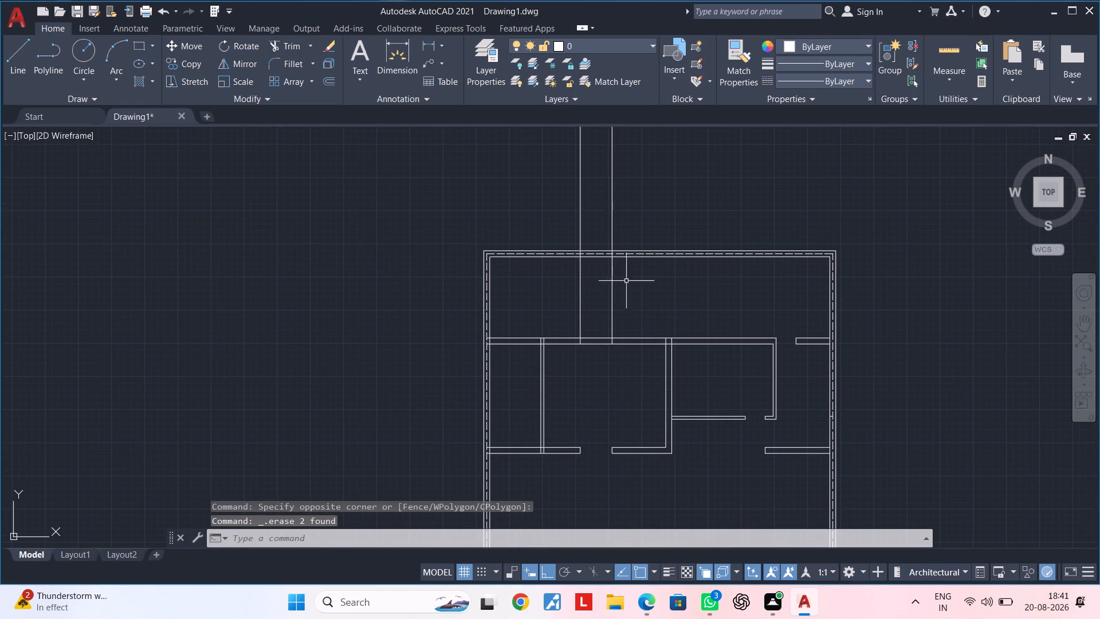
left_click(646, 281)
left_click(533, 309)
key("Delete")
Trim the left 4.5" vertical partition's lines that run inside the 9" cross wall below it.
scroll(598, 442, "up", 1)
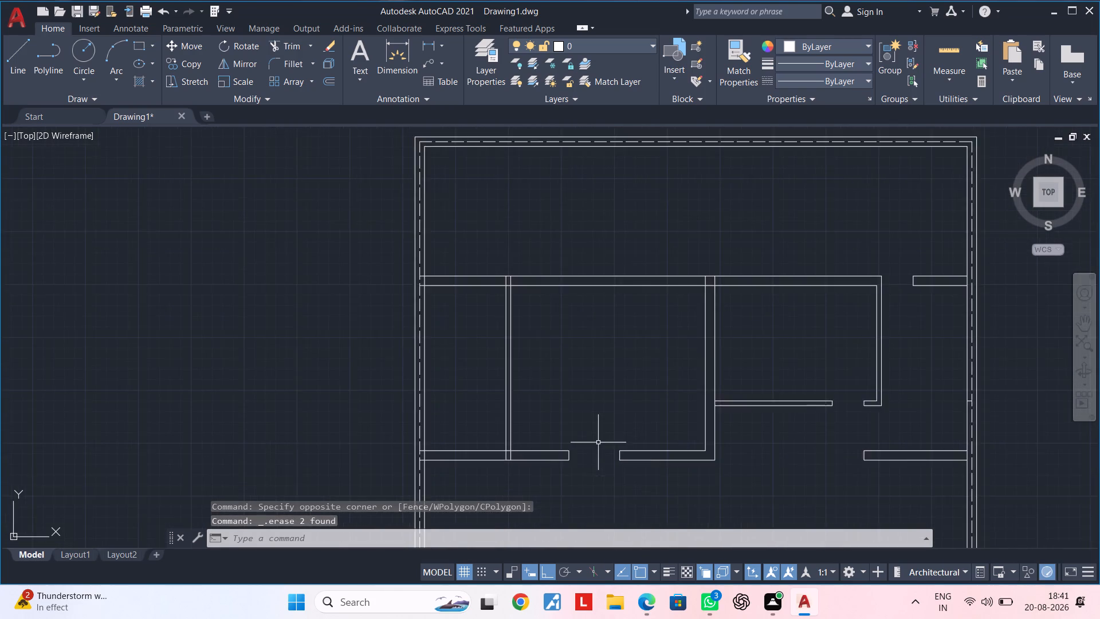
middle_click_drag(600, 448, 607, 336)
scroll(600, 448, "up", 1)
scroll(616, 353, "down", 1)
middle_click_drag(617, 353, 603, 295)
scroll(602, 295, "up", 1)
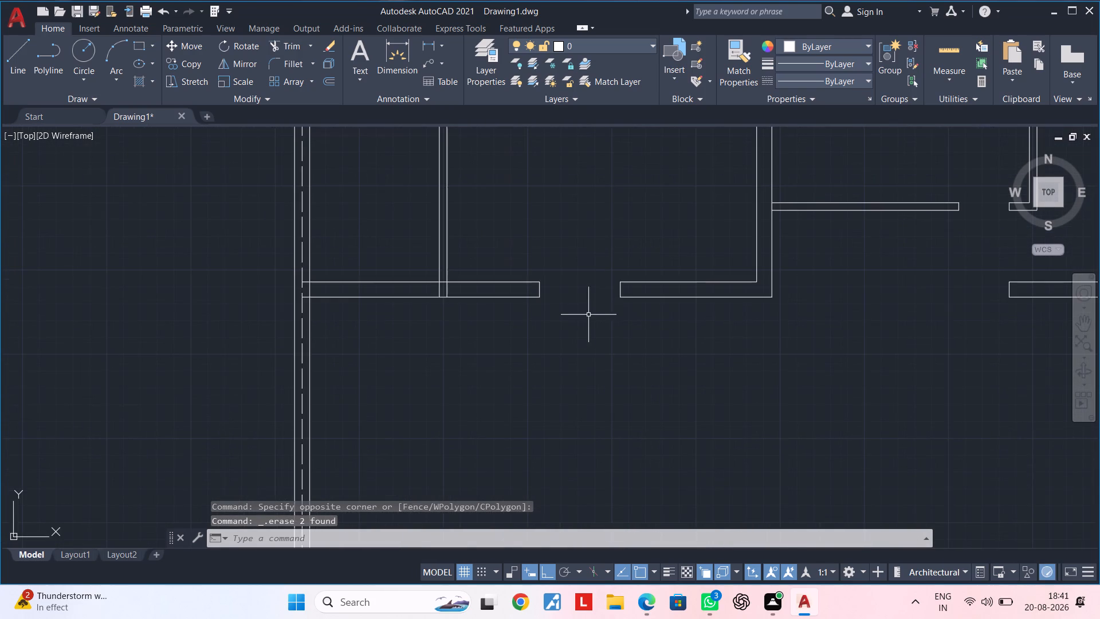
middle_click_drag(583, 319, 638, 292)
middle_click_drag(601, 293, 655, 293)
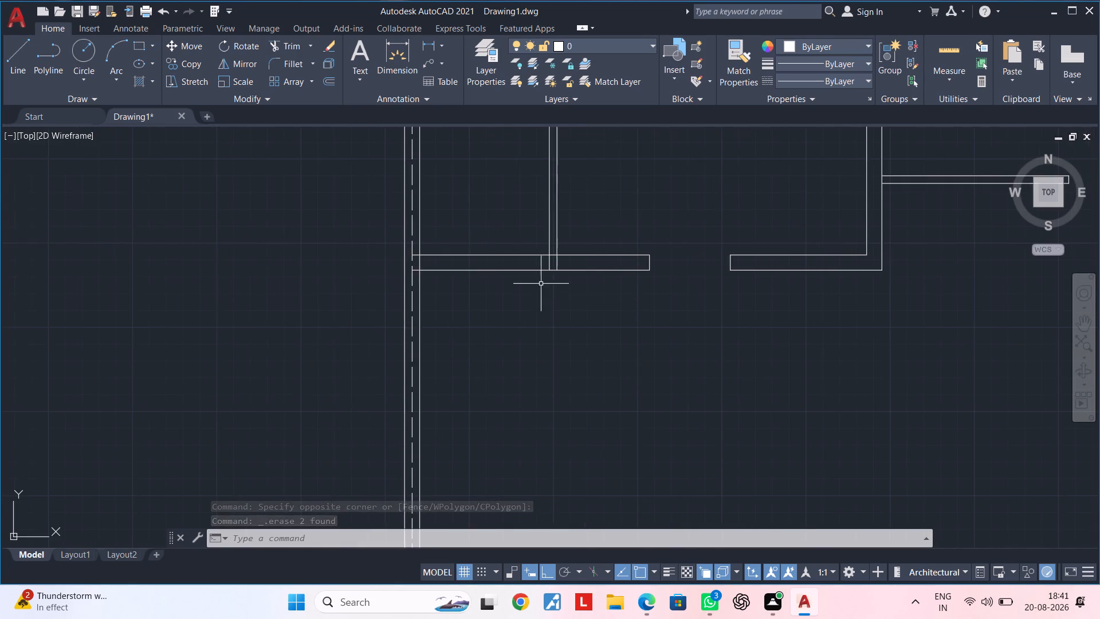
scroll(541, 278, "up", 3)
middle_click_drag(557, 291, 547, 348)
key("Escape")
key("Escape")
key("t")
key("r")
key("space")
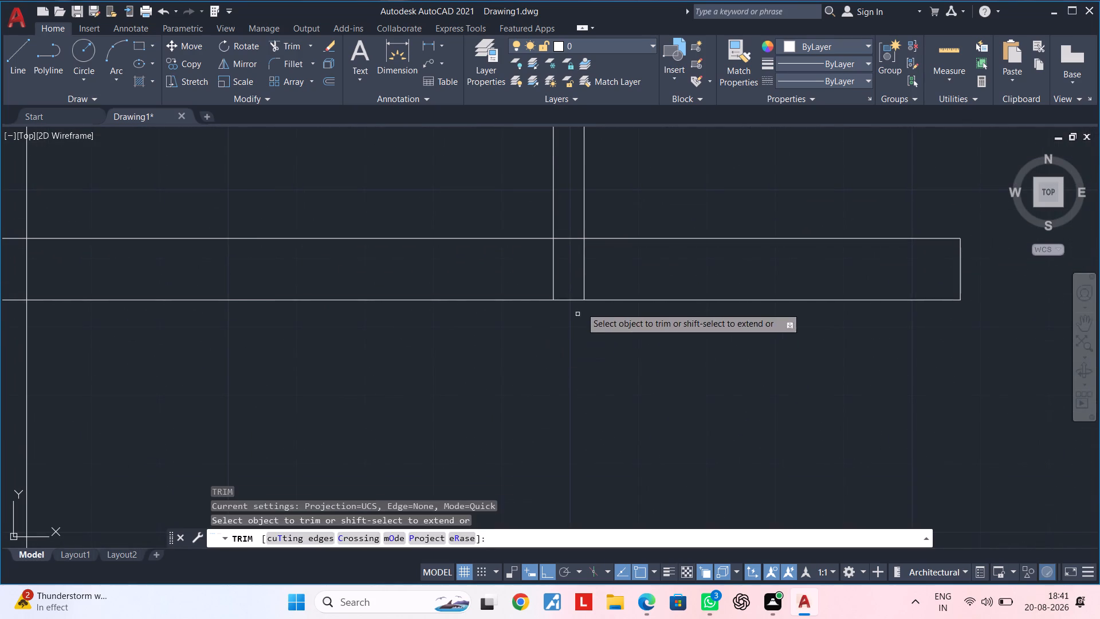
left_click(607, 271)
left_click(521, 273)
Trim the 9" cross wall's two lines that run inside the left outer wall.
scroll(521, 273, "down", 2)
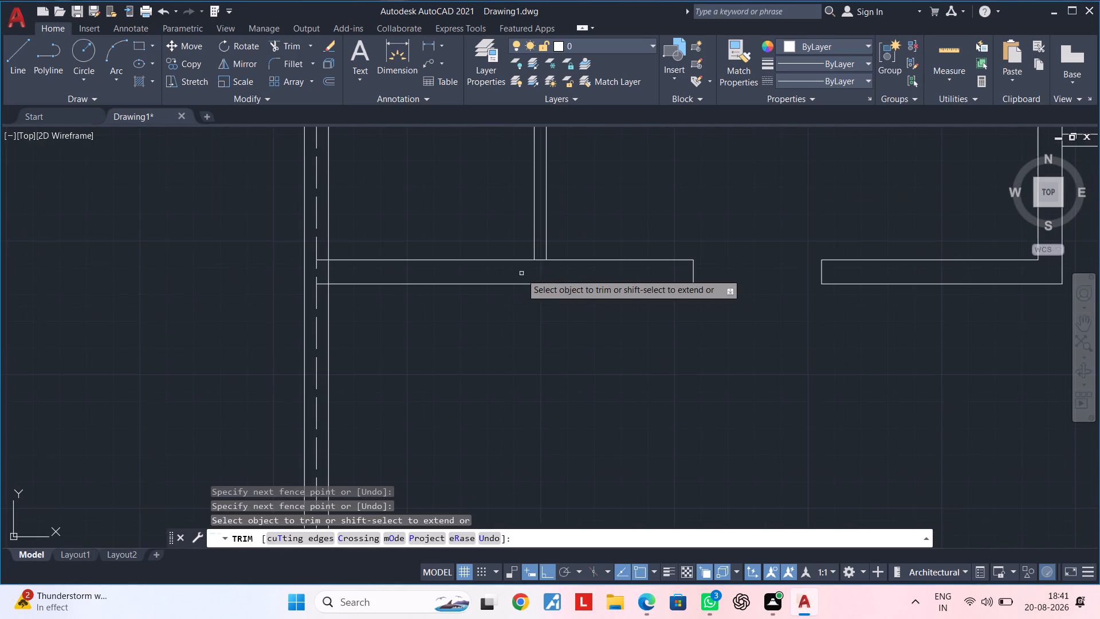
middle_click_drag(521, 273, 698, 272)
scroll(504, 257, "up", 3)
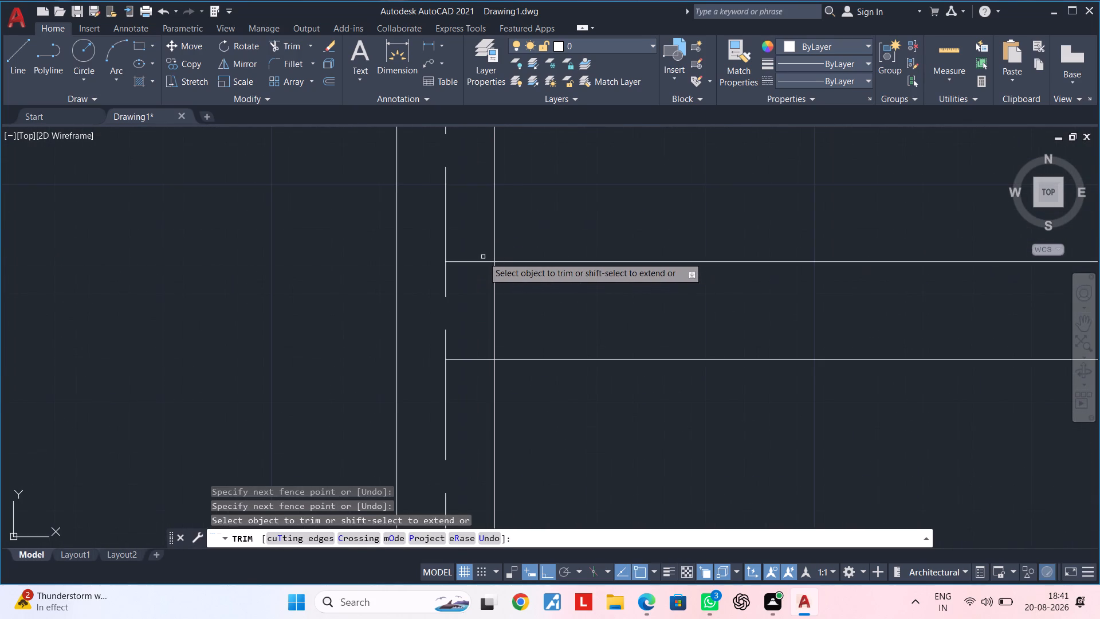
left_click(480, 264)
left_click(480, 361)
Trim the two pairs of leftover 4.5" wall lines inside the left outer wall beside the lower rooms.
scroll(480, 353, "down", 5)
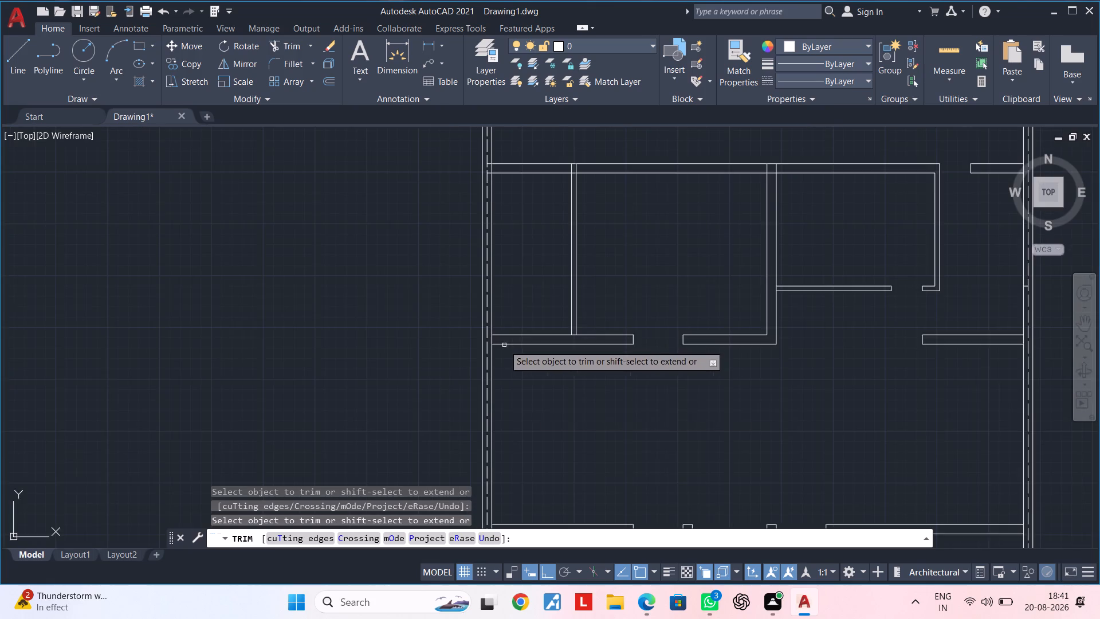
middle_click_drag(533, 406, 537, 187)
scroll(477, 327, "up", 3)
scroll(484, 312, "down", 4)
middle_click_drag(539, 350, 553, 254)
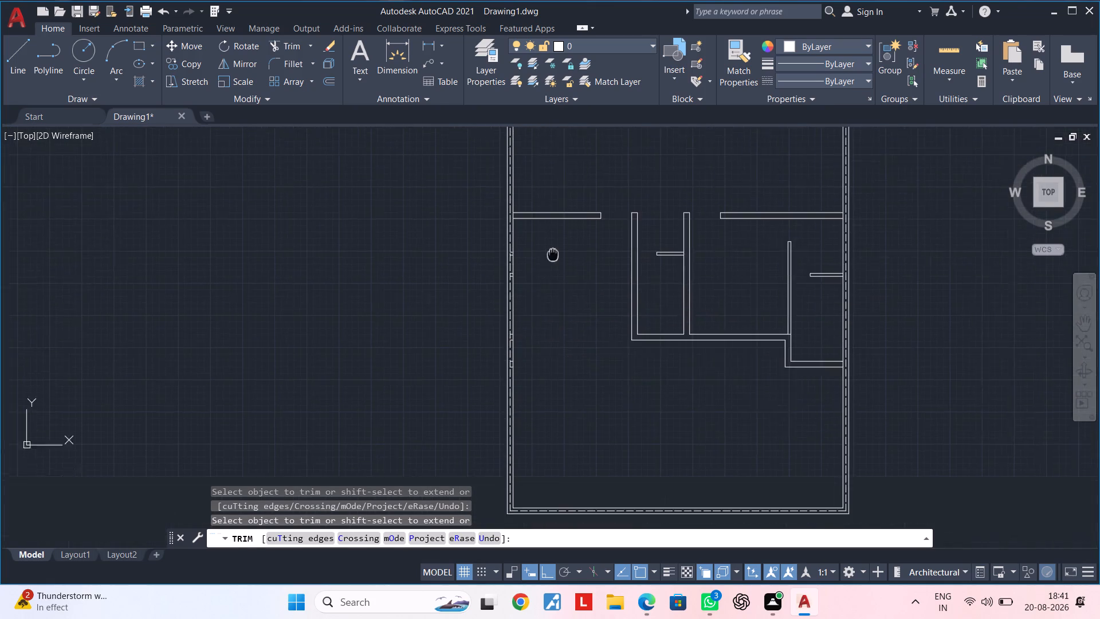
middle_click_drag(553, 254, 555, 247)
scroll(498, 285, "up", 4)
middle_click_drag(544, 295, 473, 488)
scroll(497, 348, "up", 2)
scroll(513, 335, "down", 2)
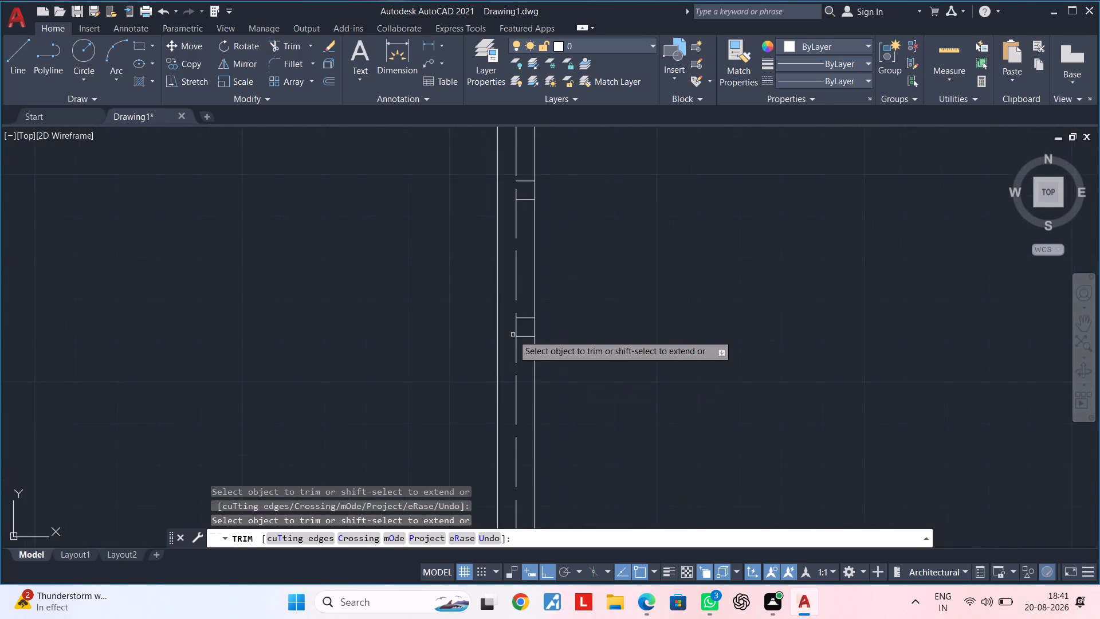
middle_click_drag(513, 338, 493, 464)
scroll(509, 330, "up", 3)
left_click(500, 196)
left_click(498, 375)
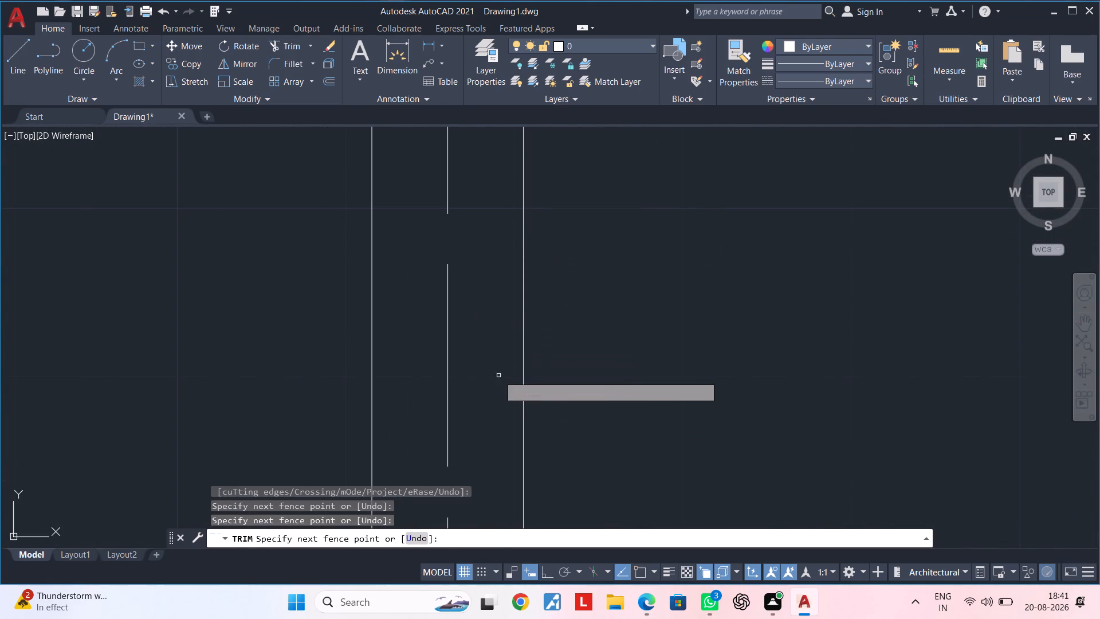
scroll(498, 375, "down", 5)
middle_click_drag(499, 336, 500, 249)
scroll(500, 356, "up", 5)
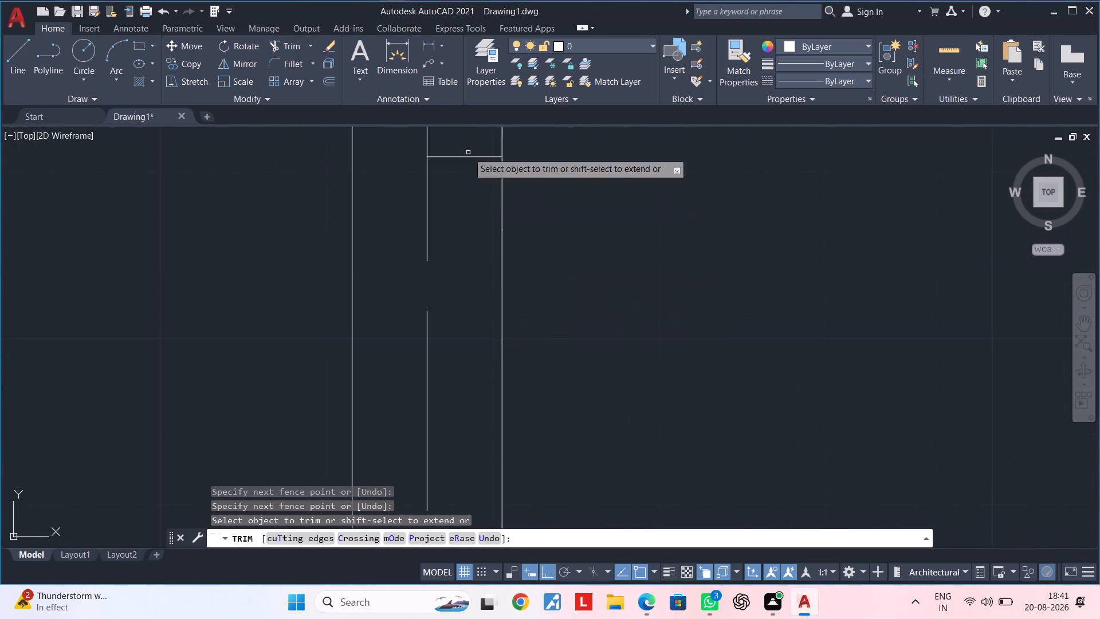
middle_click_drag(457, 237, 441, 391)
left_click_drag(454, 213, 454, 225)
left_click(451, 360)
Trim the two pairs of leftover 9" wall lines inside the lower part of the left outer wall.
scroll(451, 360, "down", 3)
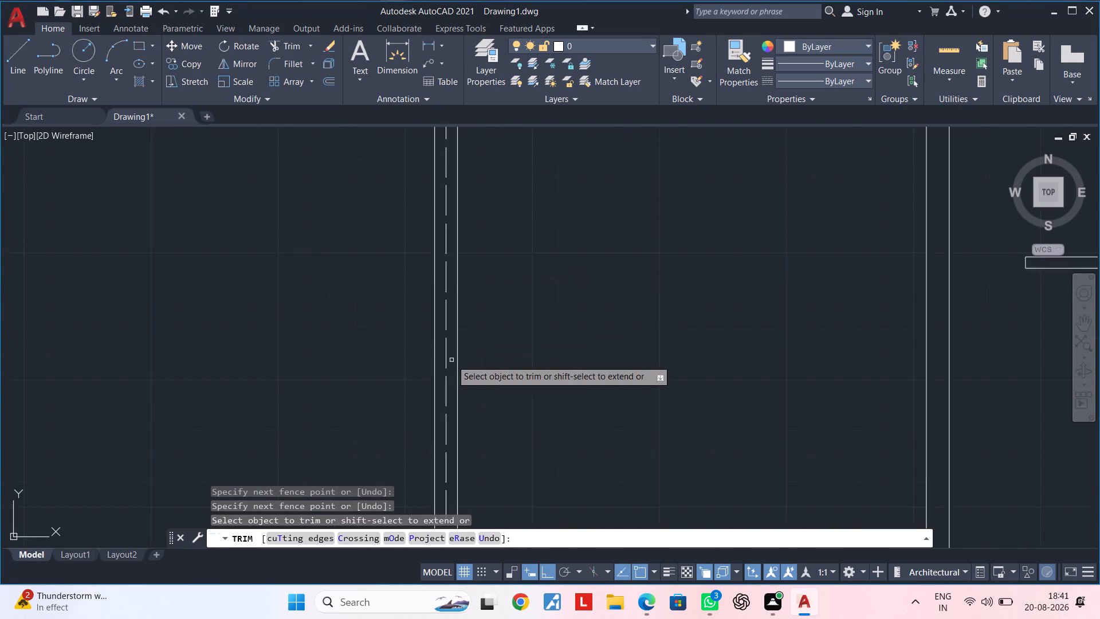
scroll(451, 360, "down", 2)
scroll(487, 422, "down", 2)
middle_click_drag(489, 424, 489, 284)
scroll(473, 296, "up", 8)
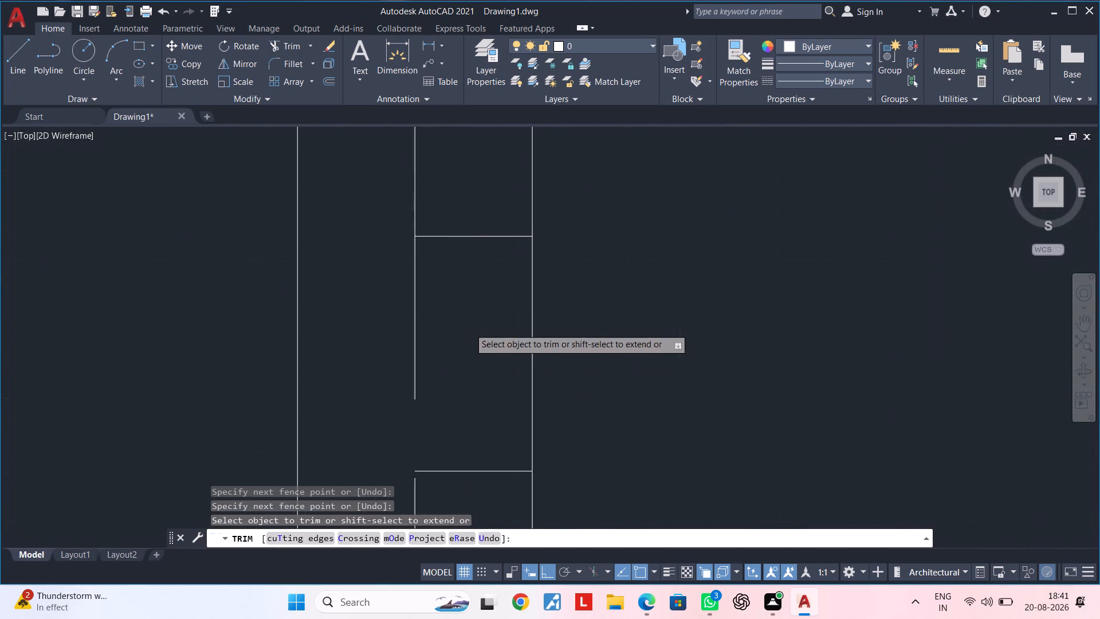
left_click_drag(472, 202, 472, 231)
left_click_drag(467, 495, 470, 473)
left_click_drag(473, 187, 481, 485)
left_click(481, 485)
scroll(485, 459, "down", 3)
middle_click_drag(489, 430, 500, 191)
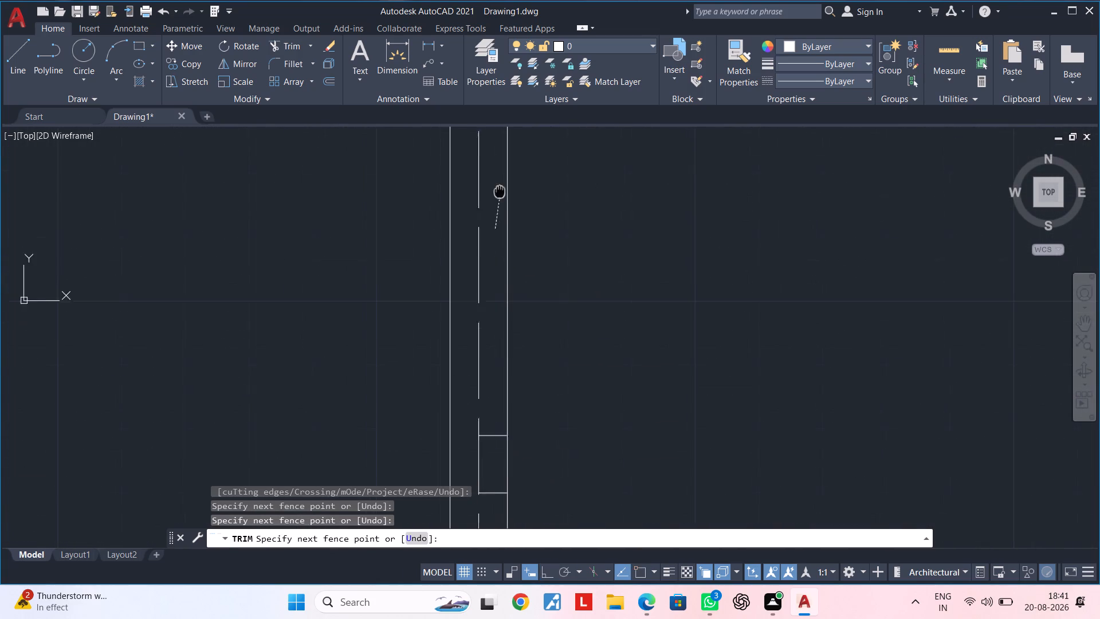
middle_click_drag(500, 191, 500, 186)
middle_click_drag(490, 441, 494, 187)
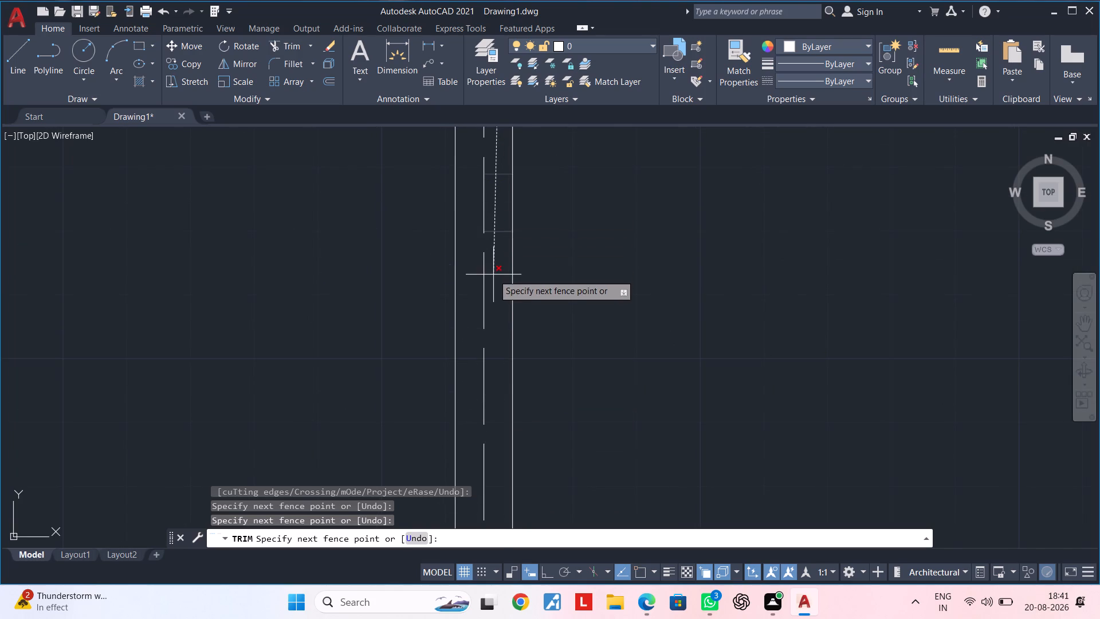
left_click(493, 275)
Examine the plan's lower-left corner and the lower rooms for remaining untrimmed lines, ending the Trim command.
scroll(492, 292, "down", 2)
middle_click_drag(490, 293, 489, 101)
scroll(498, 193, "down", 3)
scroll(529, 261, "up", 2)
scroll(532, 261, "down", 1)
middle_click_drag(532, 264, 508, 362)
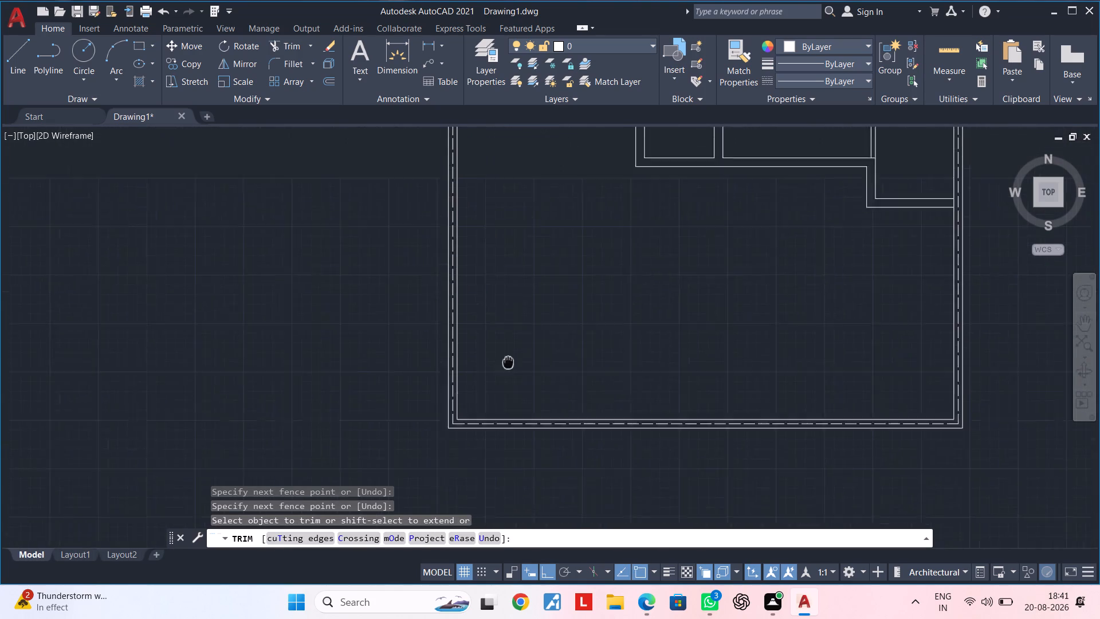
middle_click_drag(508, 362, 498, 394)
middle_click_drag(561, 322, 417, 479)
middle_click_drag(487, 428, 453, 514)
key("Escape")
key("Escape")
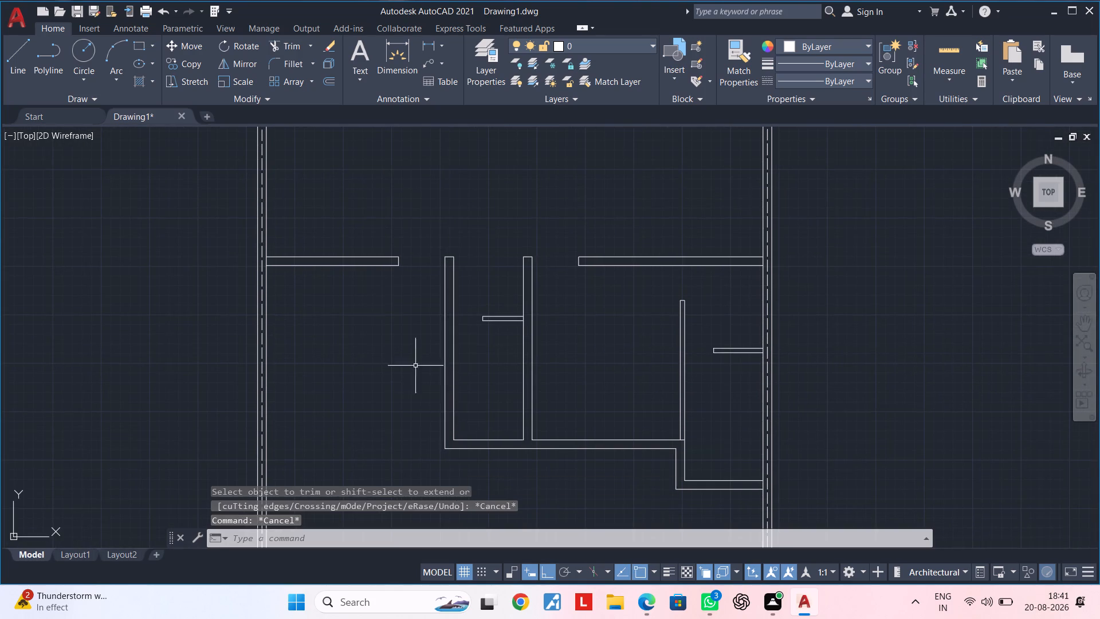
key("Escape")
middle_click_drag(382, 348, 401, 370)
key("Escape")
key("Escape")
key("Escape")
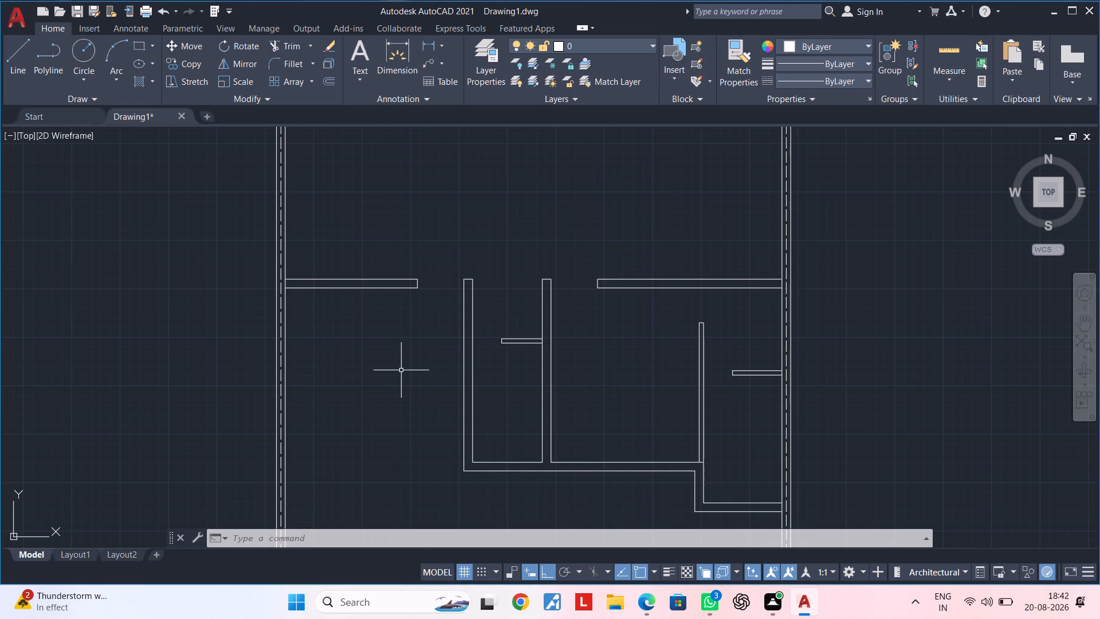
Measure the vertical distance between the 4.5" cross wall's lower line and the 9" wall corner below it with a linear dimension.
scroll(524, 242, "up", 2)
middle_click_drag(524, 287, 513, 398)
scroll(513, 398, "down", 2)
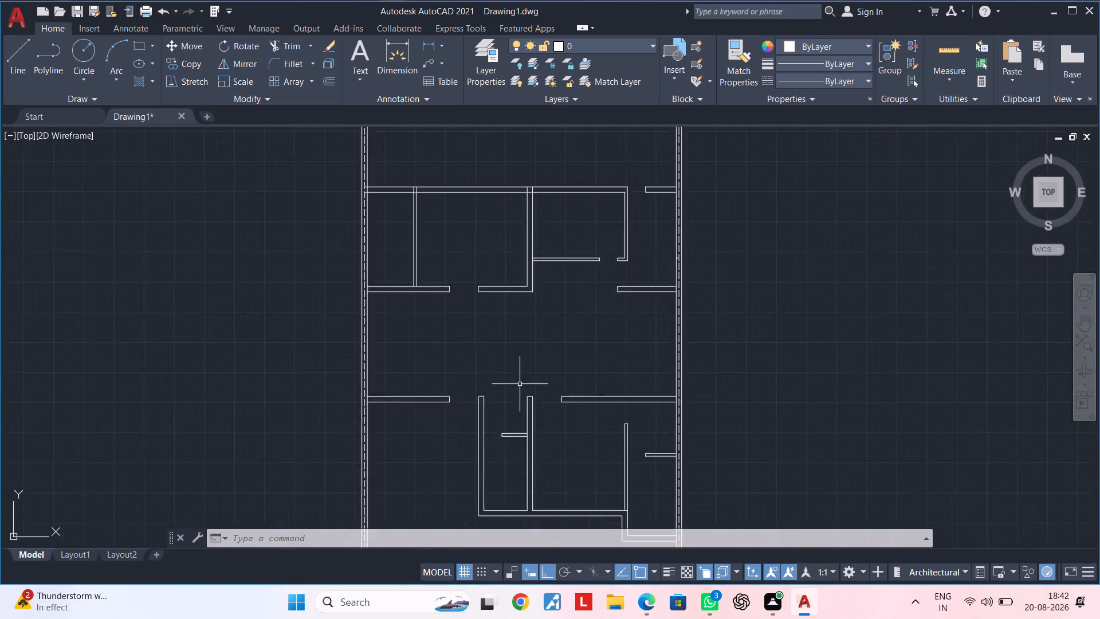
scroll(520, 383, "down", 2)
middle_click_drag(536, 332, 532, 355)
scroll(530, 350, "up", 4)
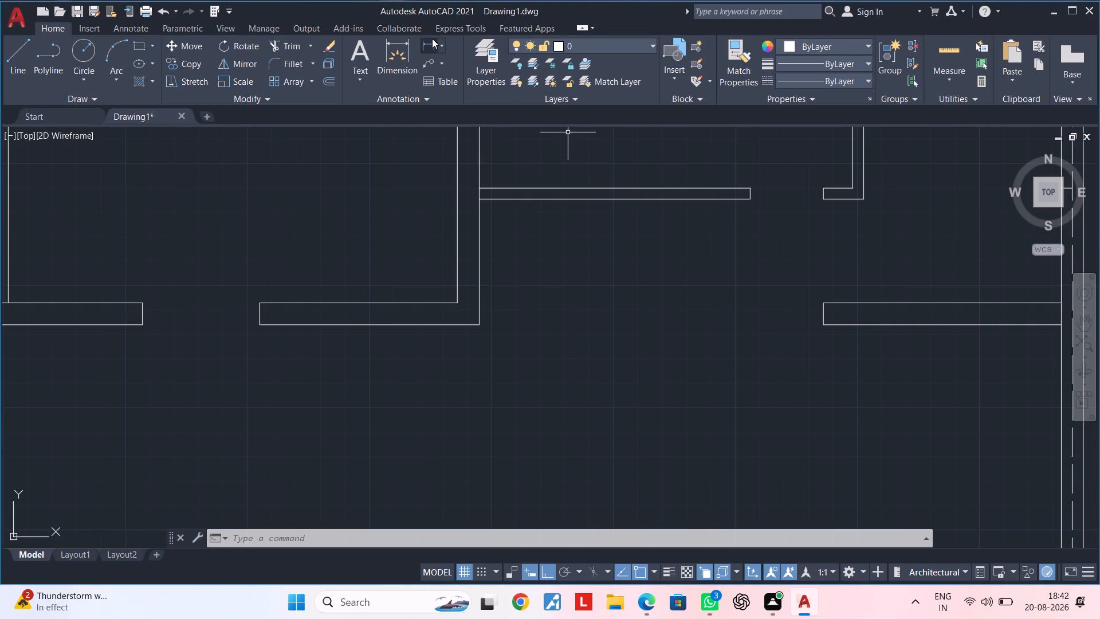
left_click(429, 42)
left_click(478, 199)
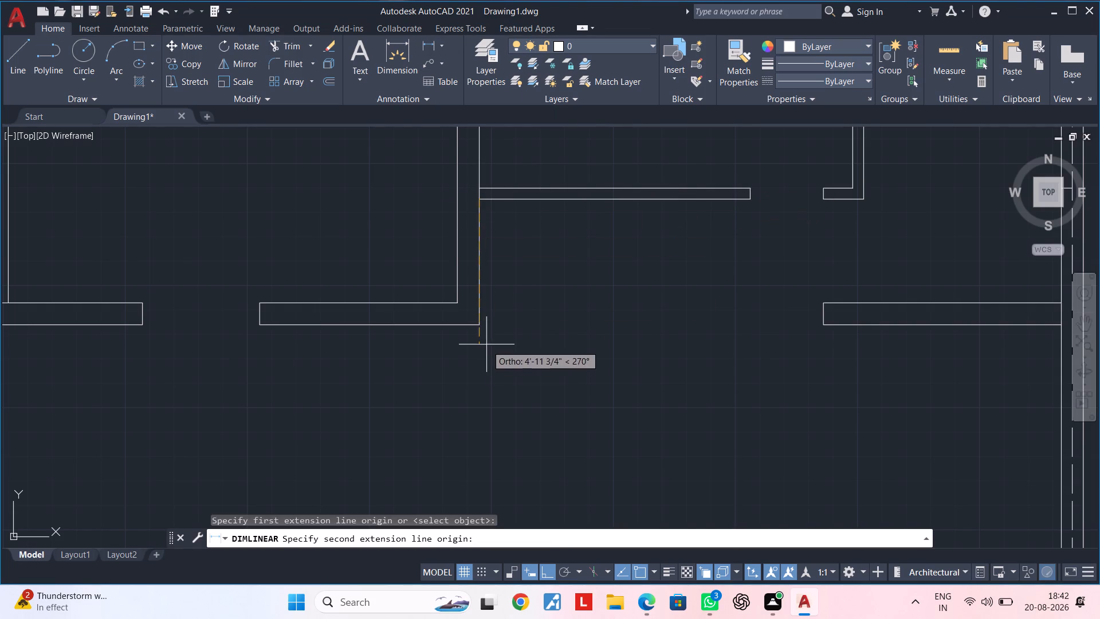
left_click(479, 327)
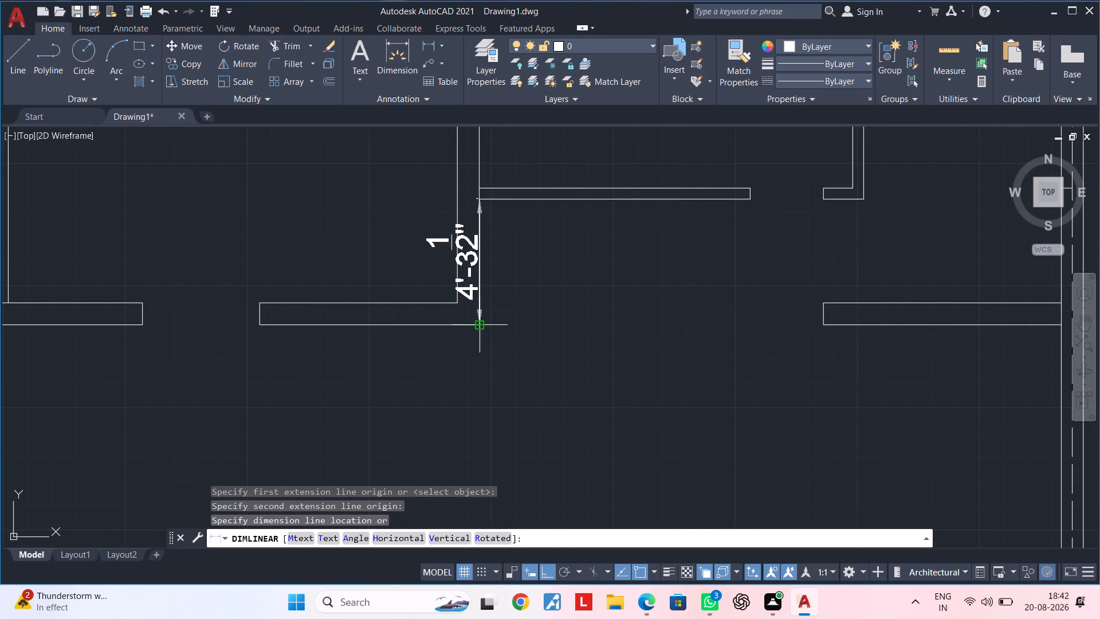
key("Escape")
key("Escape")
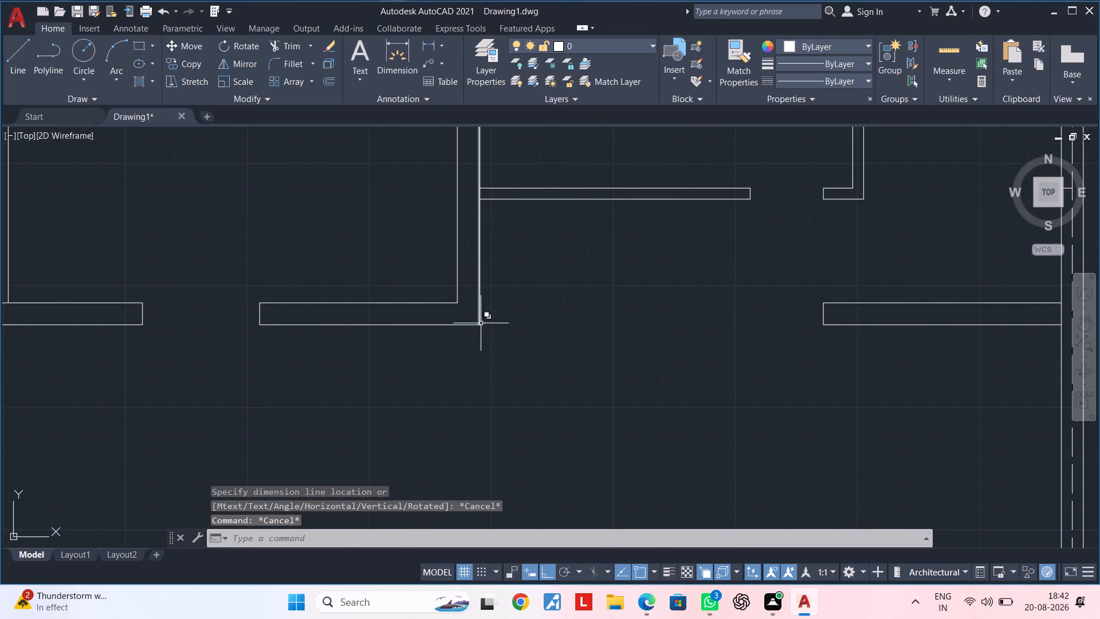
Move the end line of the short 9" wall stub in the upper cross wall 4" toward the right outer wall.
scroll(514, 310, "down", 3)
middle_click_drag(540, 314, 431, 328)
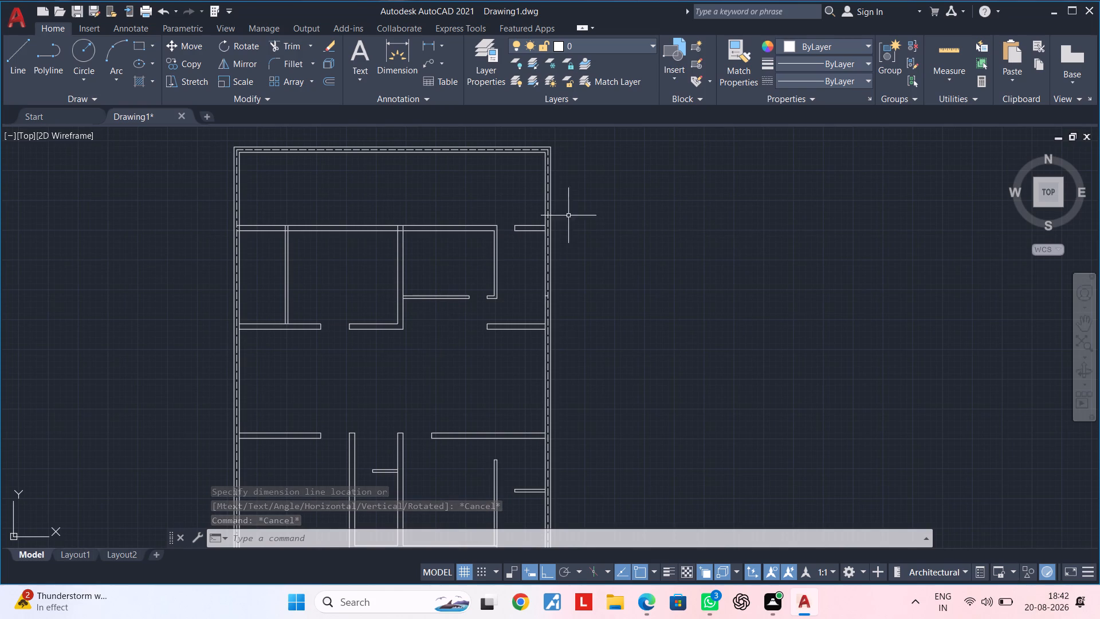
scroll(518, 236, "up", 3)
middle_click_drag(501, 242, 493, 283)
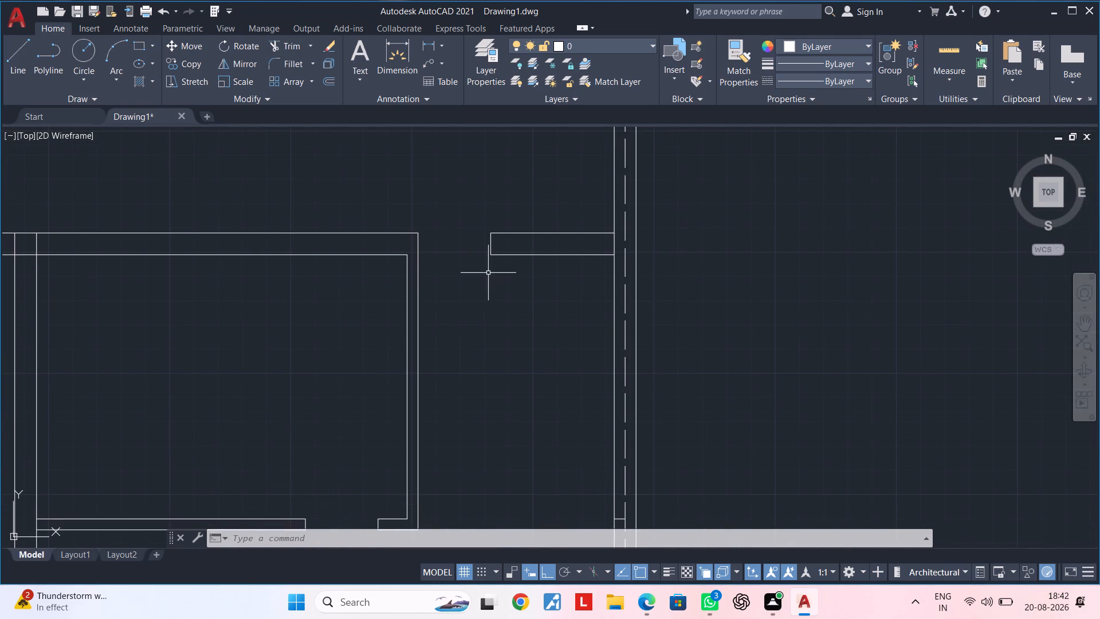
scroll(488, 273, "up", 1)
middle_click_drag(478, 296, 465, 346)
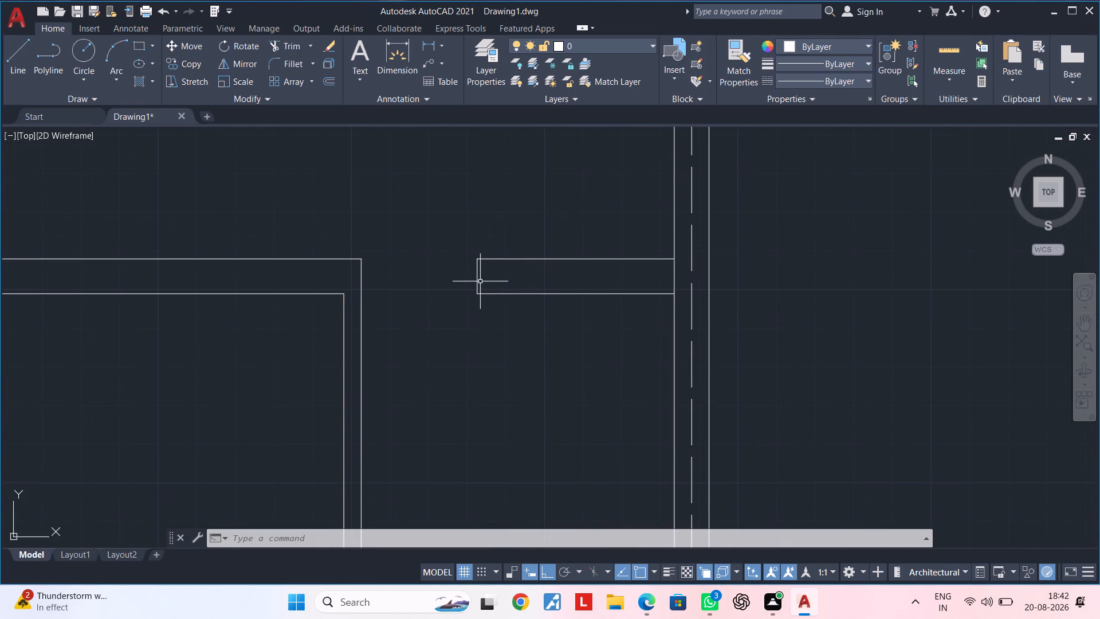
left_click(478, 281)
type("m")
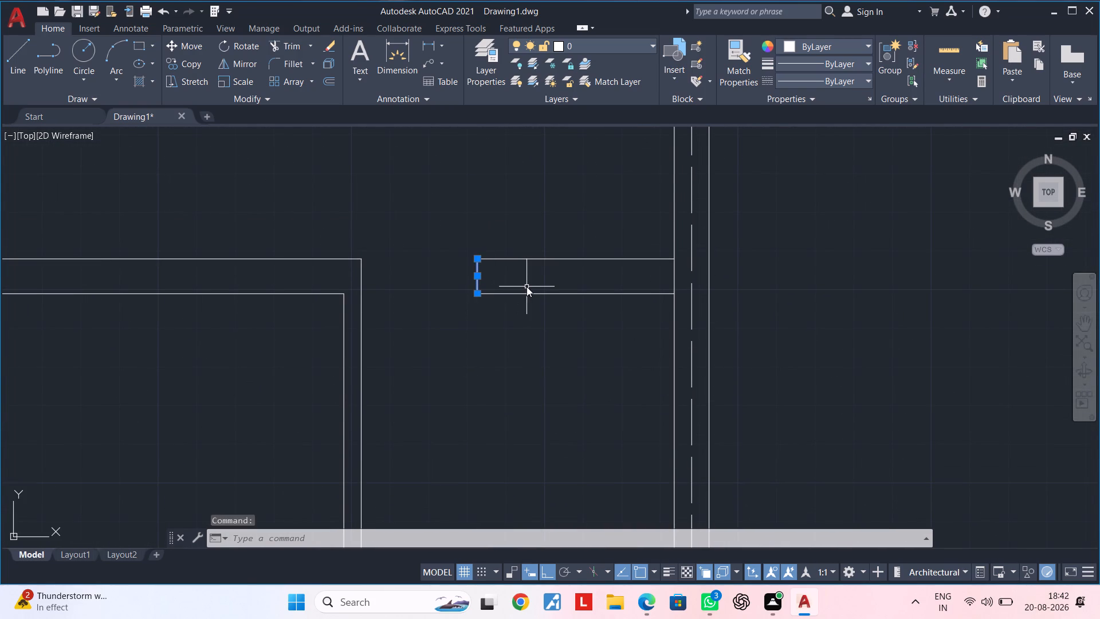
key("space")
left_click(480, 294)
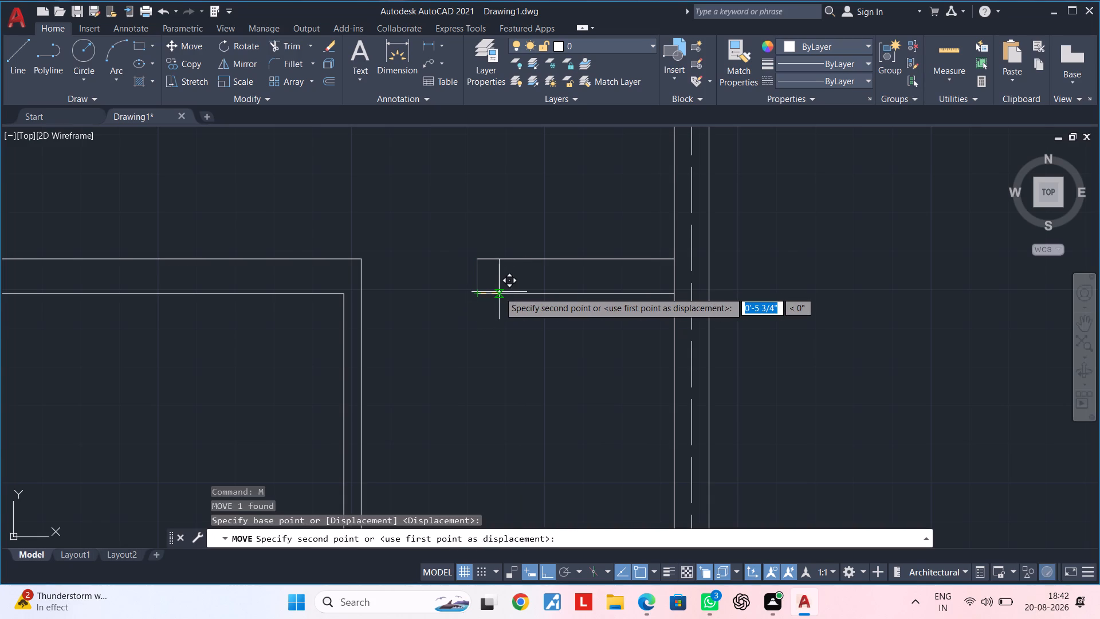
type("4\"")
key("Return")
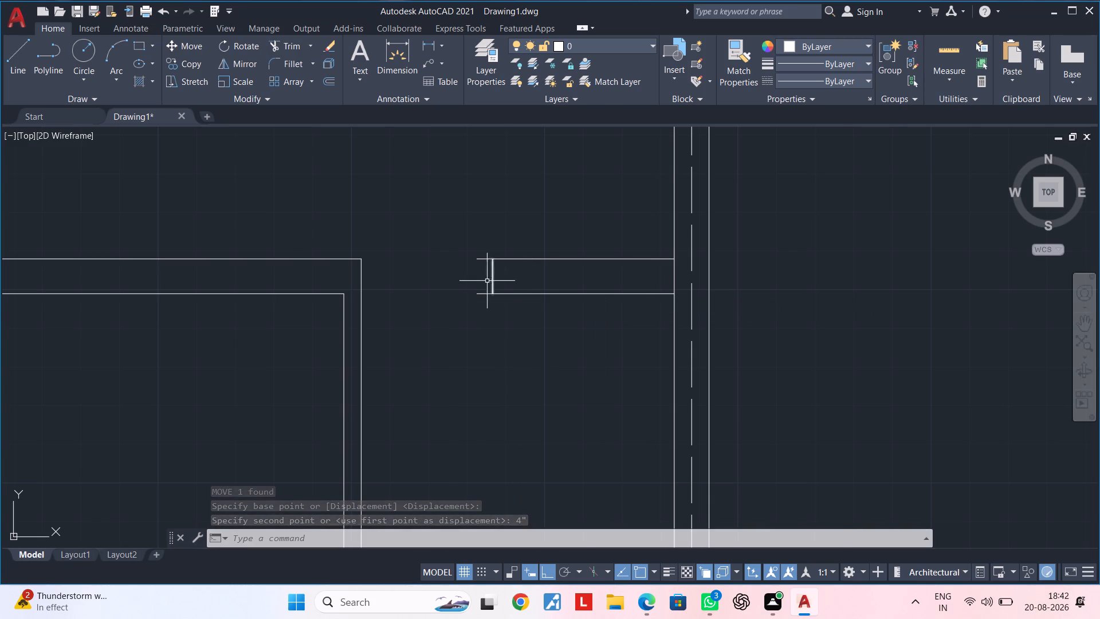
Move the same stub end line another 2" toward the right outer wall.
scroll(482, 282, "up", 1)
left_click(496, 272)
type("m")
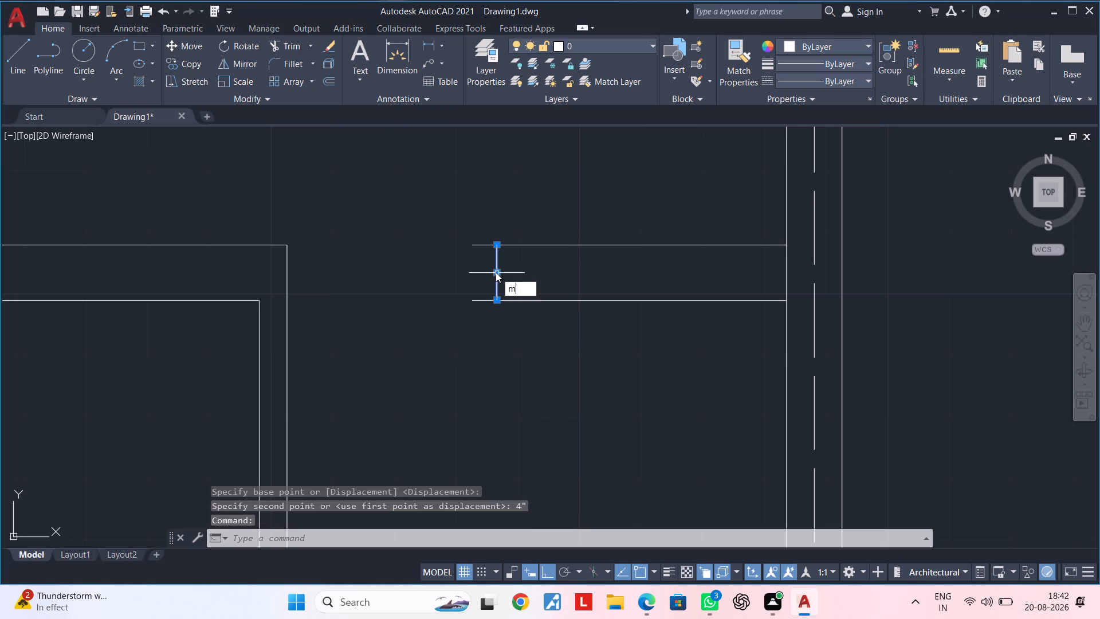
key("space")
left_click(497, 297)
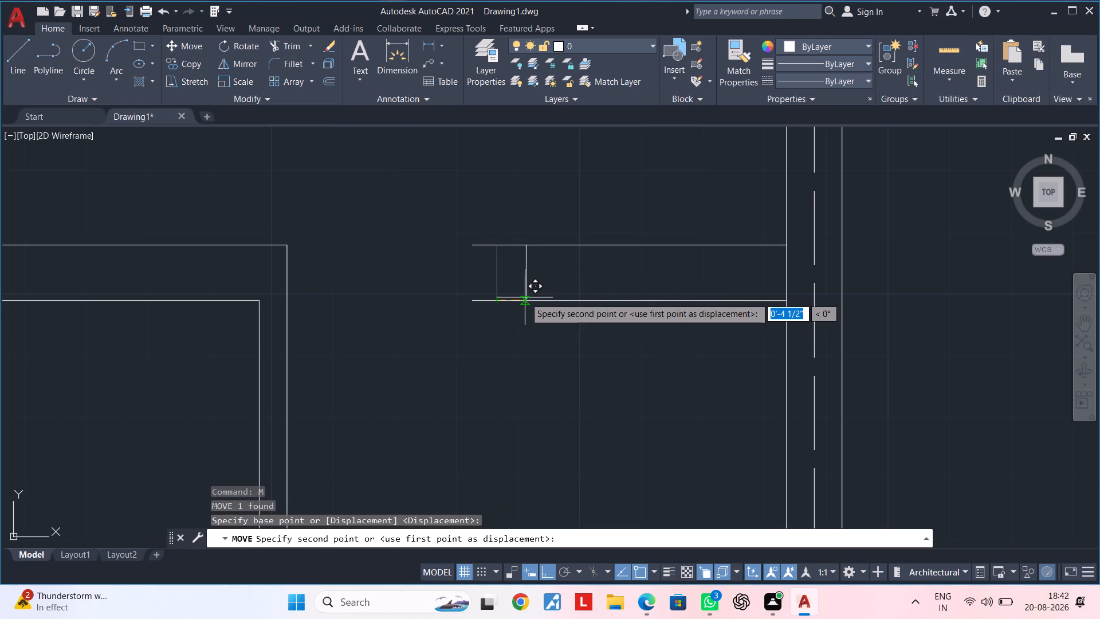
type("2\"")
key("Return")
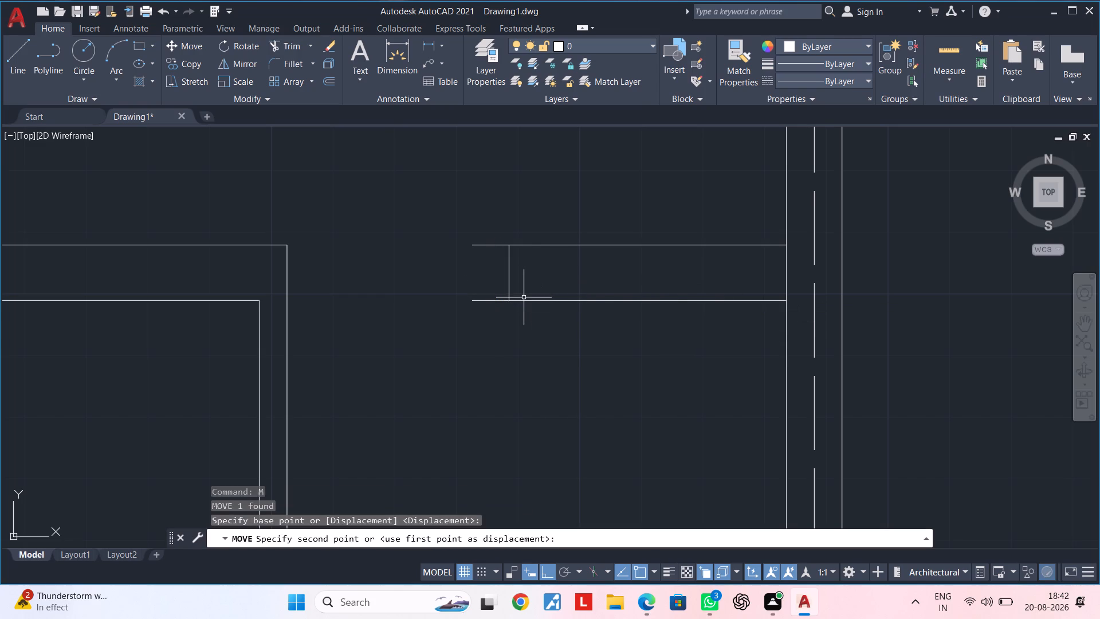
key("Escape")
key("Escape")
key("Escape")
Trim the stub's two wall lines that project past its moved end line.
type("tr")
key("space")
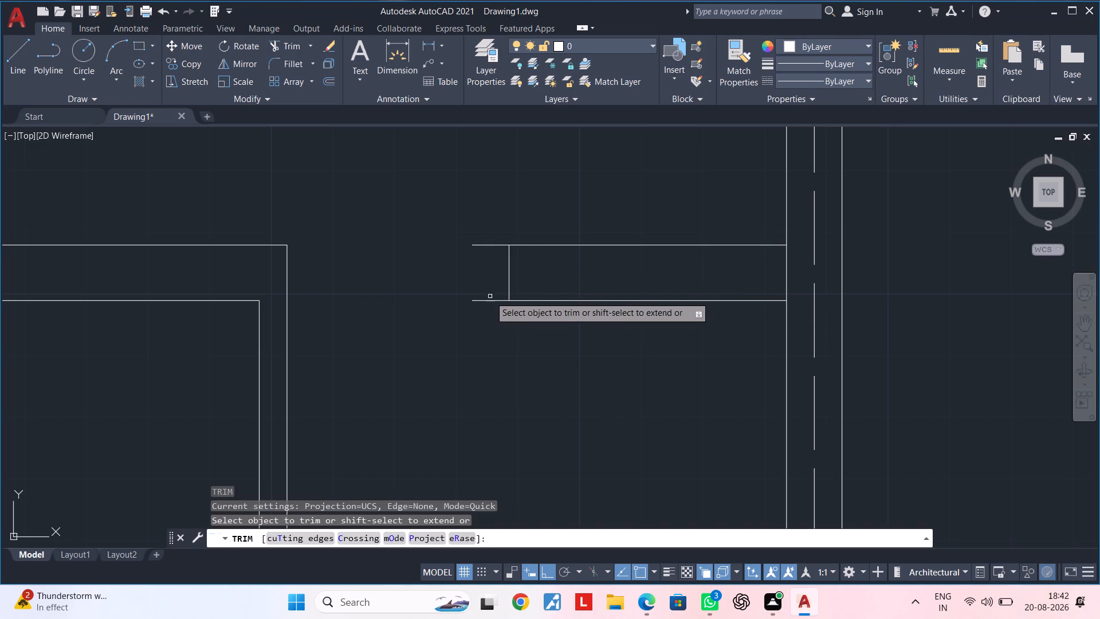
left_click(489, 227)
left_click(485, 326)
scroll(485, 326, "down", 3)
middle_click_drag(476, 334, 529, 276)
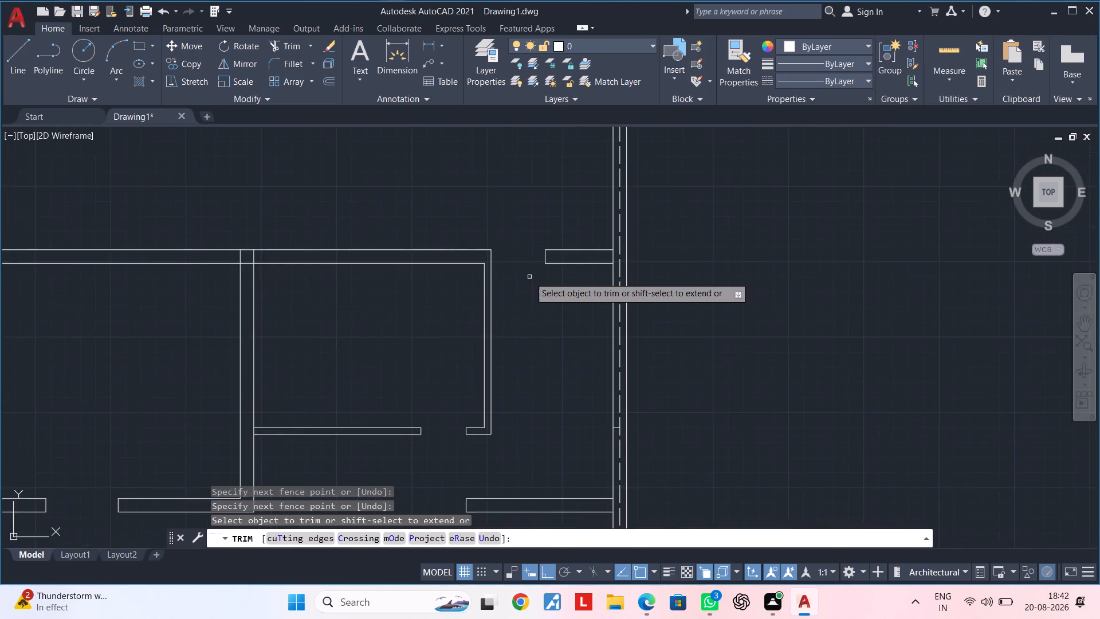
scroll(531, 286, "down", 1)
middle_click_drag(533, 298, 574, 257)
key("Escape")
key("Escape")
key("Escape")
middle_click_drag(572, 289, 576, 230)
key("Escape")
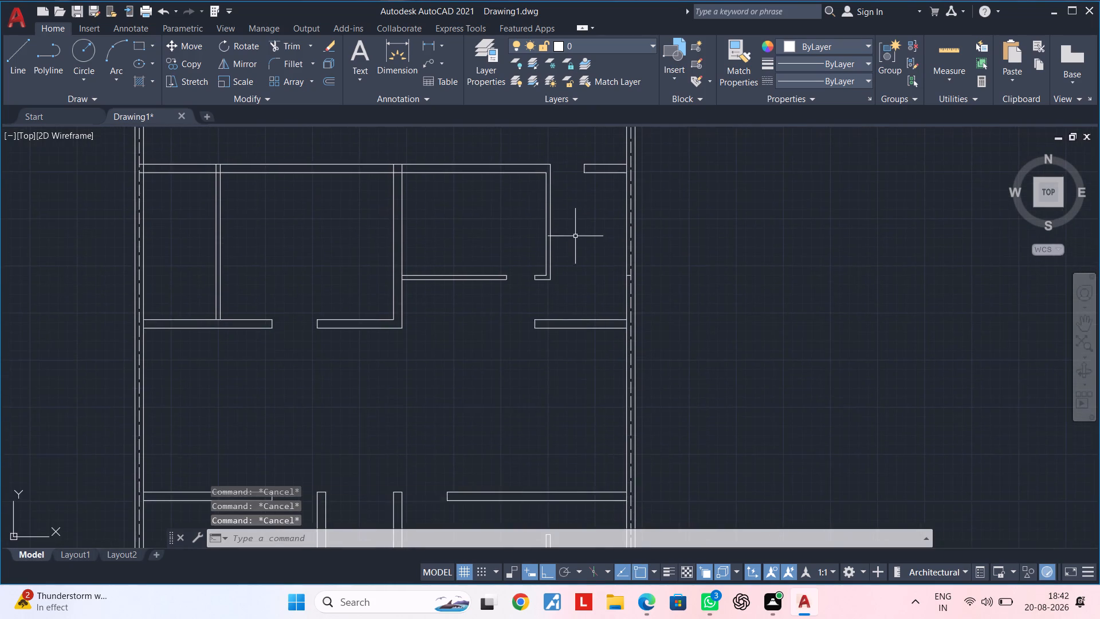
Trim the middle 9" vertical wall's two lines that run through the upper 9" cross wall.
middle_click_drag(576, 240, 630, 238)
key("Escape")
key("Escape")
middle_click_drag(524, 239, 579, 242)
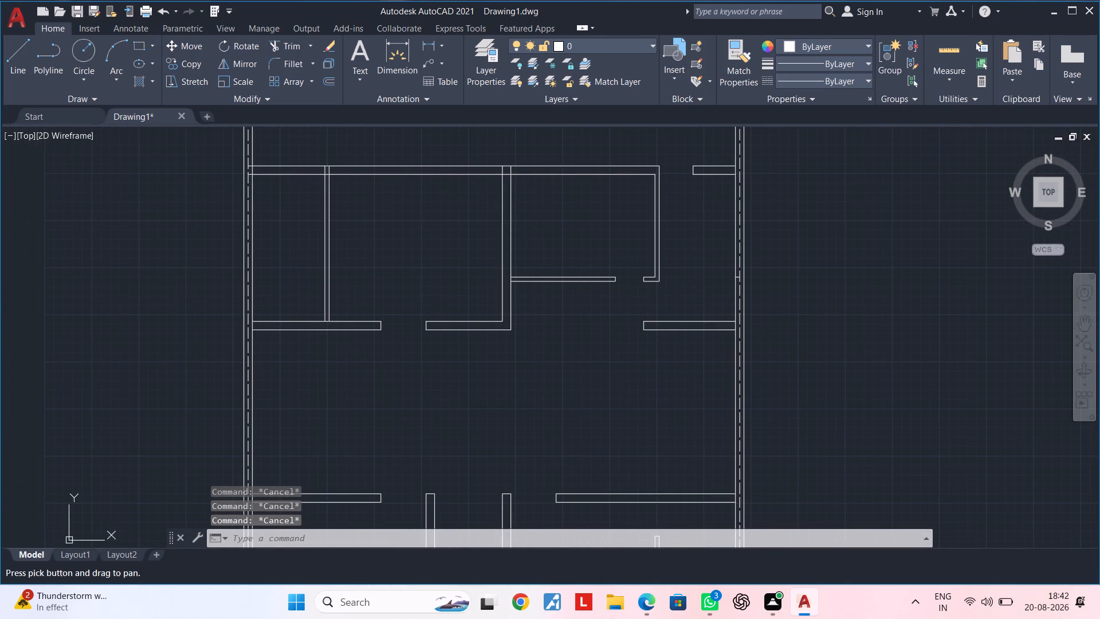
key("Escape")
key("Escape")
key("Escape")
middle_click_drag(533, 211, 532, 244)
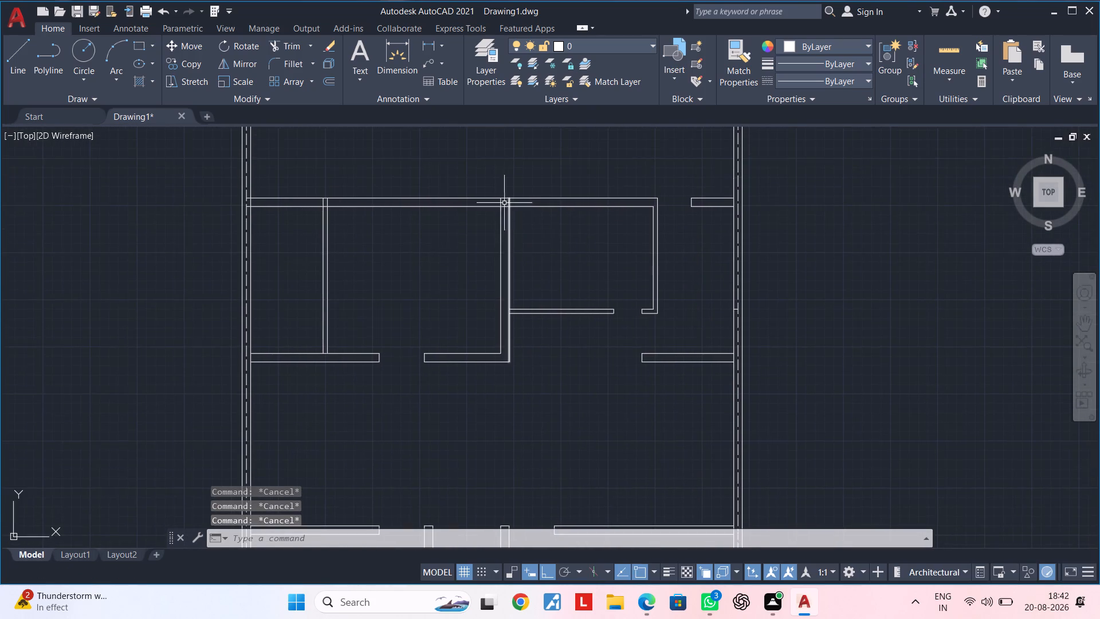
scroll(502, 201, "up", 5)
key("Escape")
key("Escape")
type("tr")
key("space")
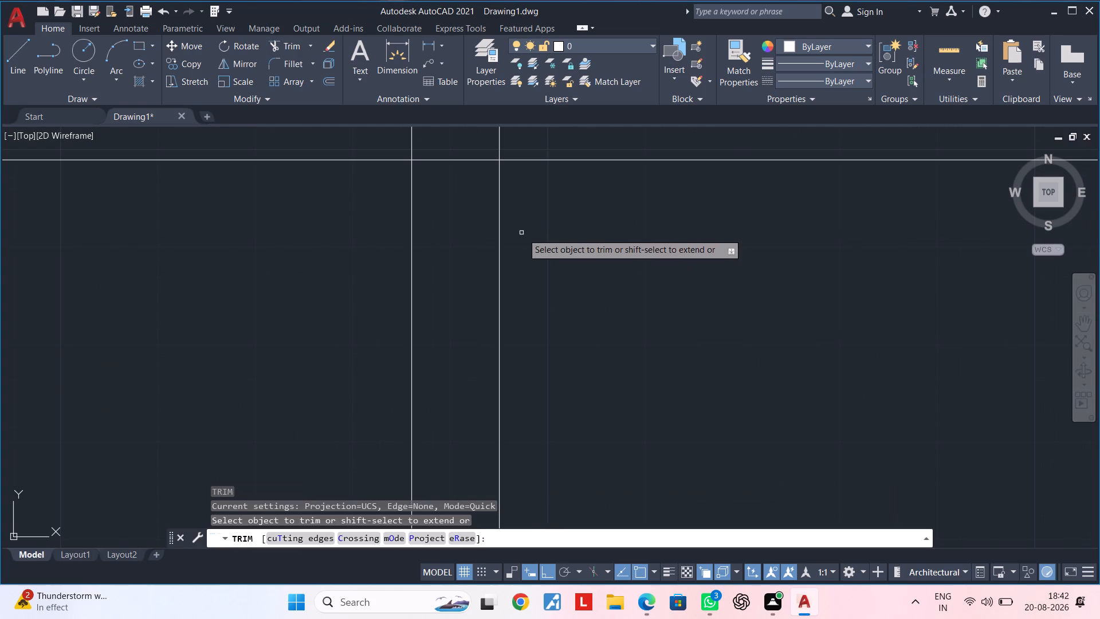
scroll(528, 236, "down", 1)
middle_click_drag(528, 236, 519, 326)
left_click(425, 249)
left_click(535, 245)
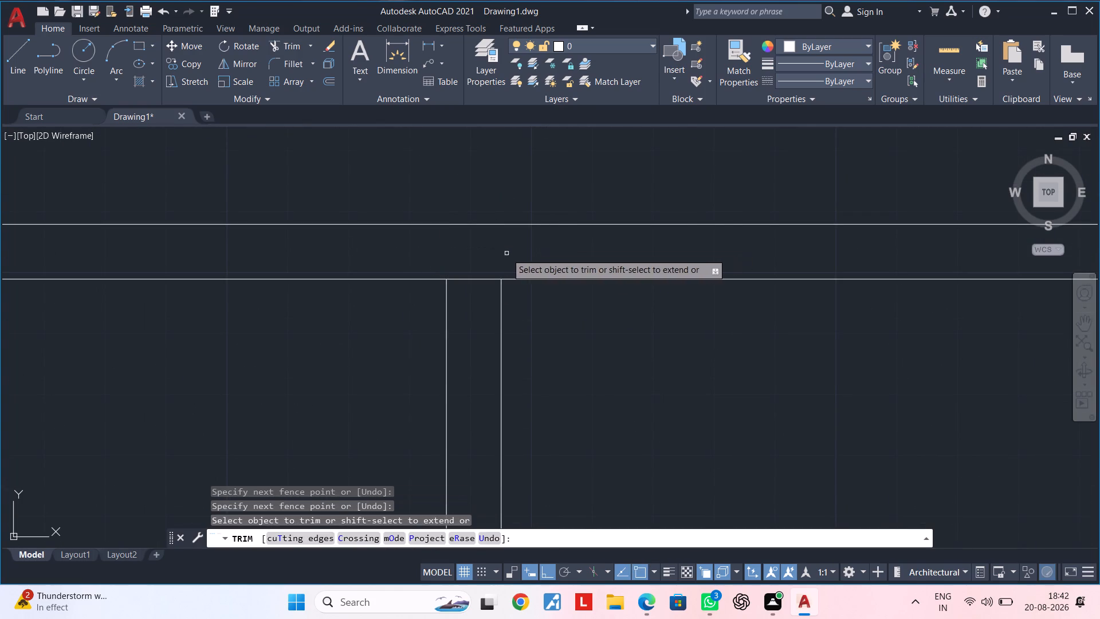
Trim the upper cross wall's lower line between the middle vertical wall's two lines to open the T-junction.
left_click(479, 273)
left_click(476, 303)
scroll(476, 297, "down", 3)
middle_click_drag(476, 297, 541, 281)
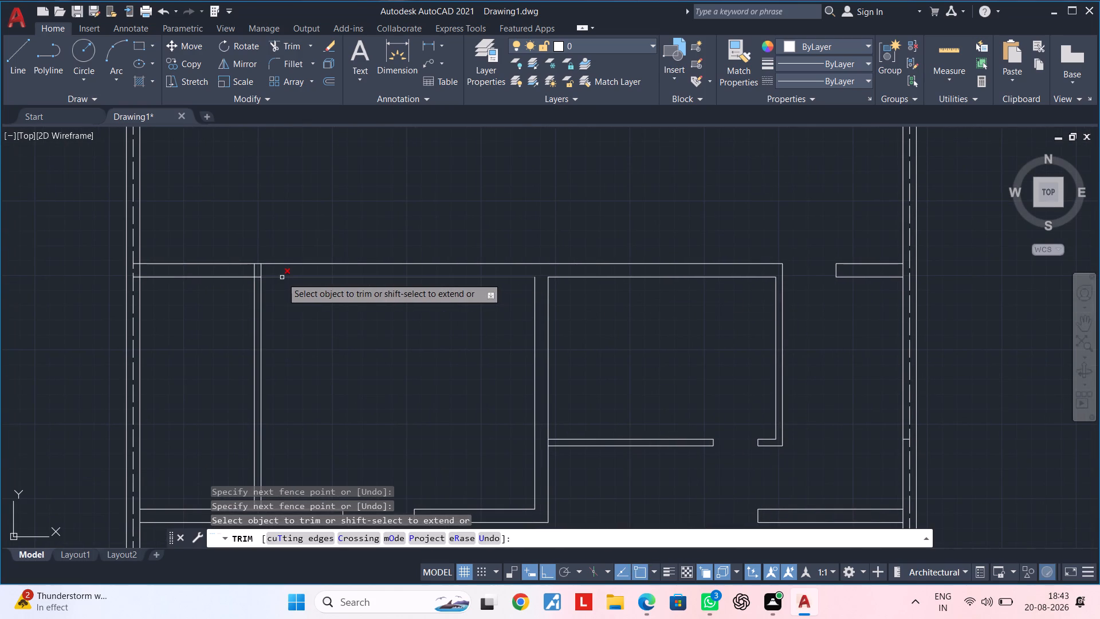
middle_click_drag(295, 301, 373, 269)
key("Escape")
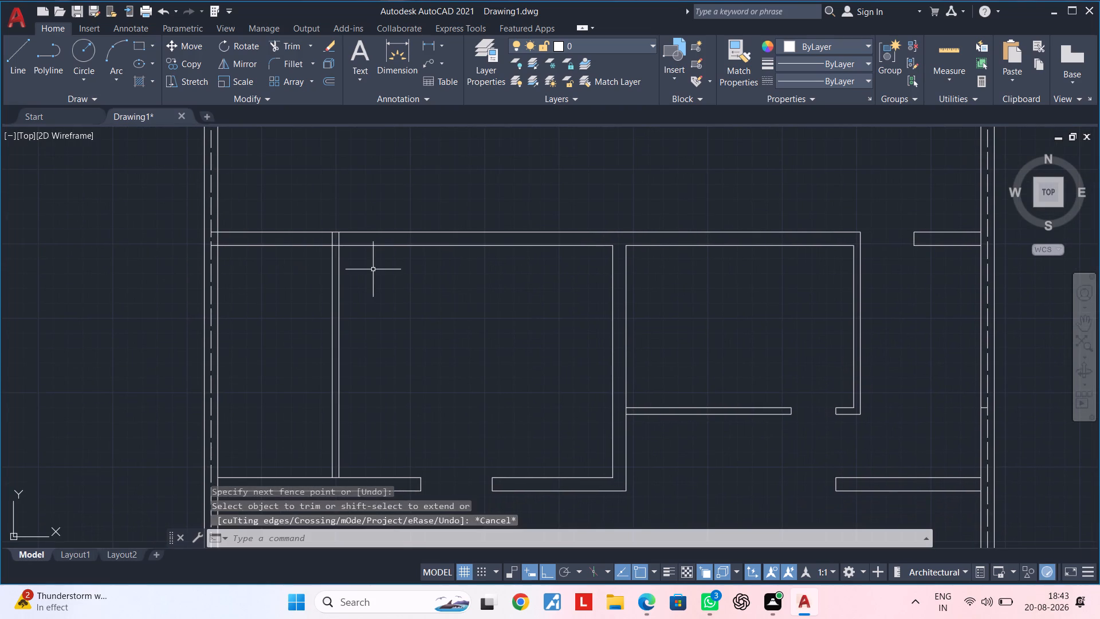
key("Escape")
key("Escape")
key("Escape")
key("Escape")
key("Escape")
key("Escape")
middle_click_drag(375, 276, 396, 257)
key("Escape")
key("Escape")
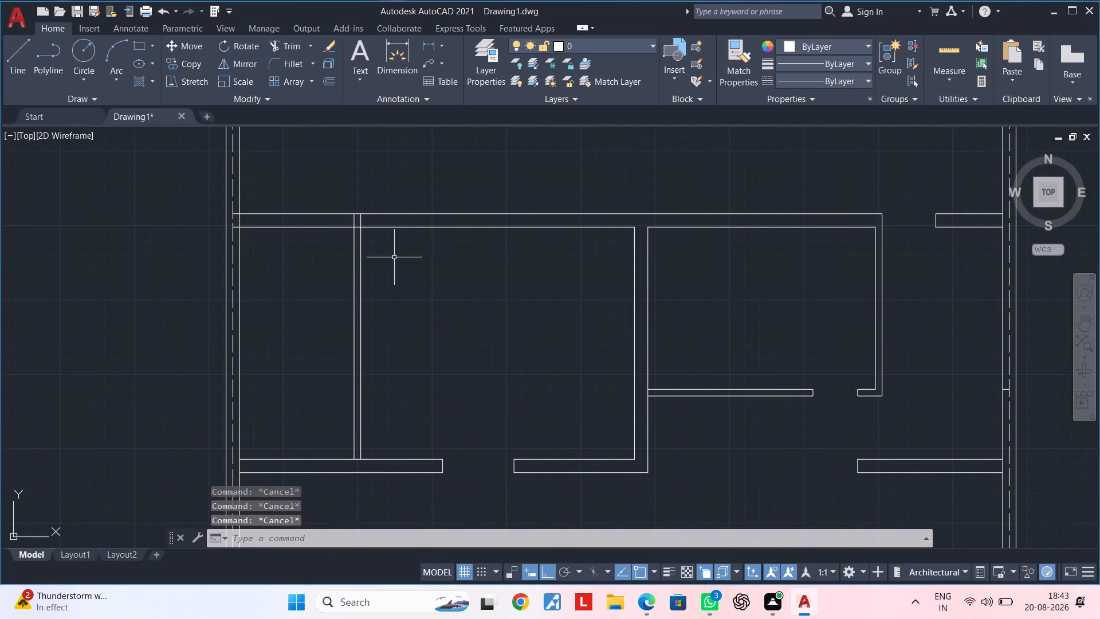
key("Escape")
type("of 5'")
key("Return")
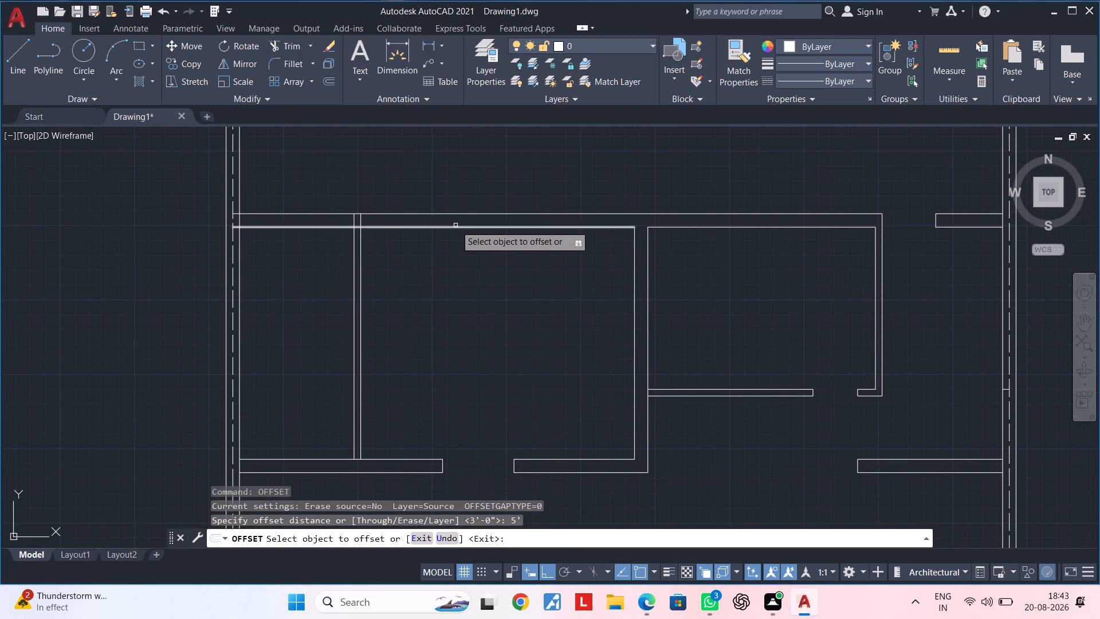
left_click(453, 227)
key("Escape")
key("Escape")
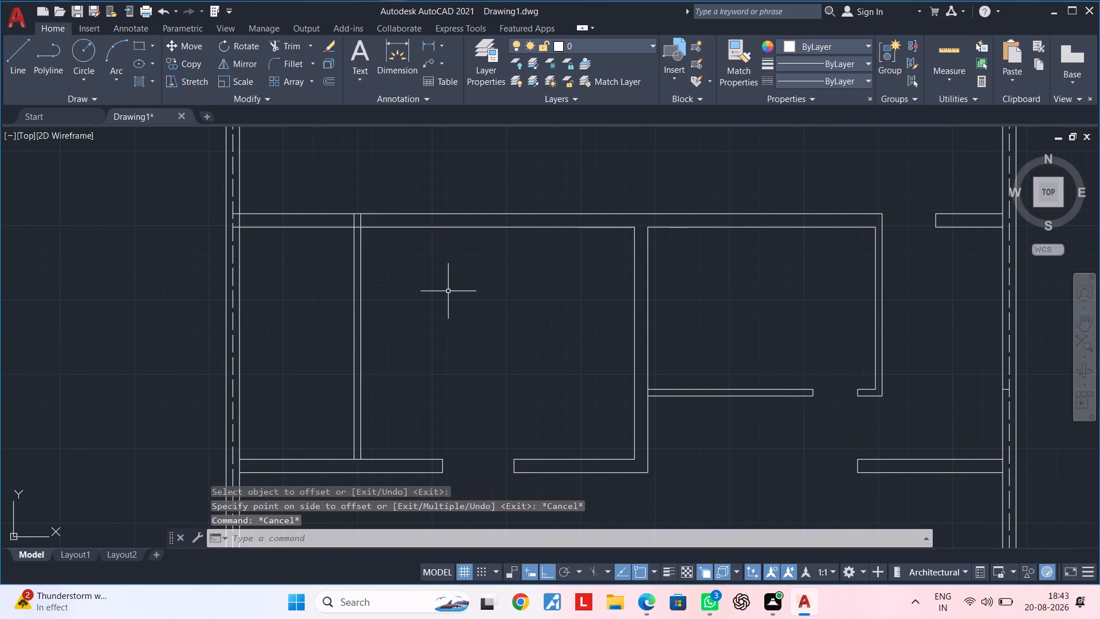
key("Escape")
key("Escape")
Offset the lower line of the upper 9" cross wall 4' downward into the left rooms.
type("of 4'")
key("Return")
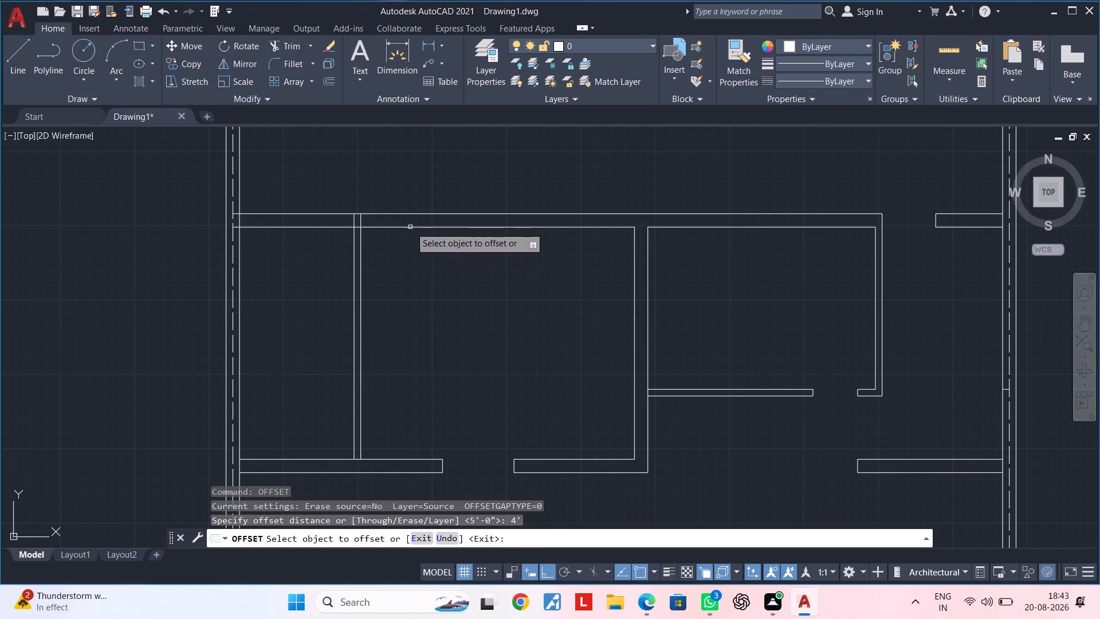
left_click(410, 226)
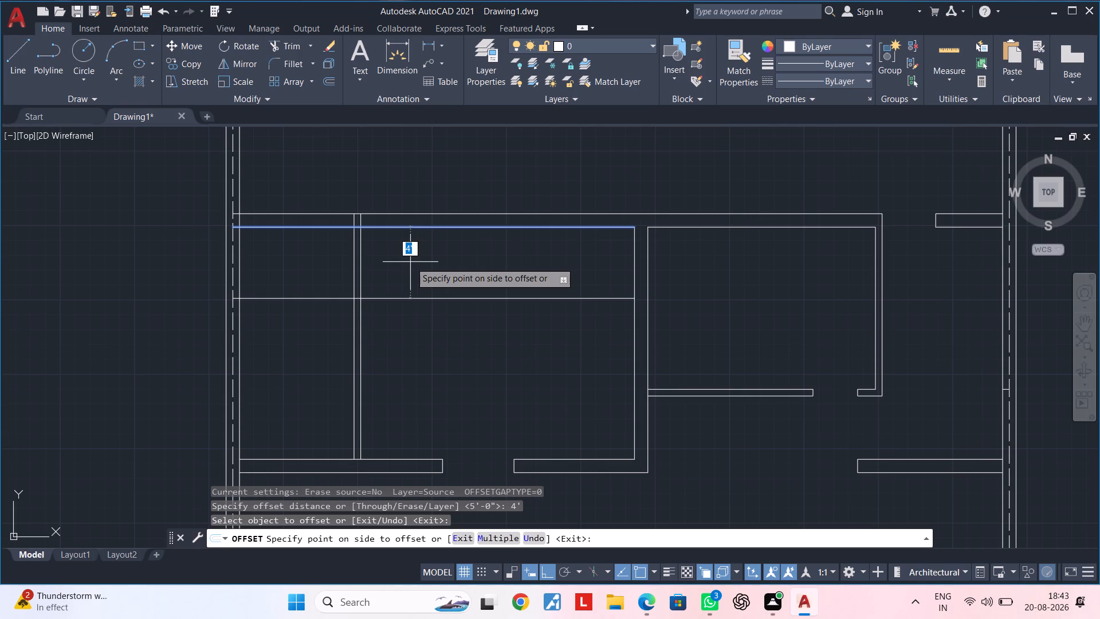
left_click(410, 262)
key("Escape")
key("Escape")
Trim the 4.5" partition between the upper cross wall and the offset line, and the offset line except for the partition's end cap.
type("tr")
key("space")
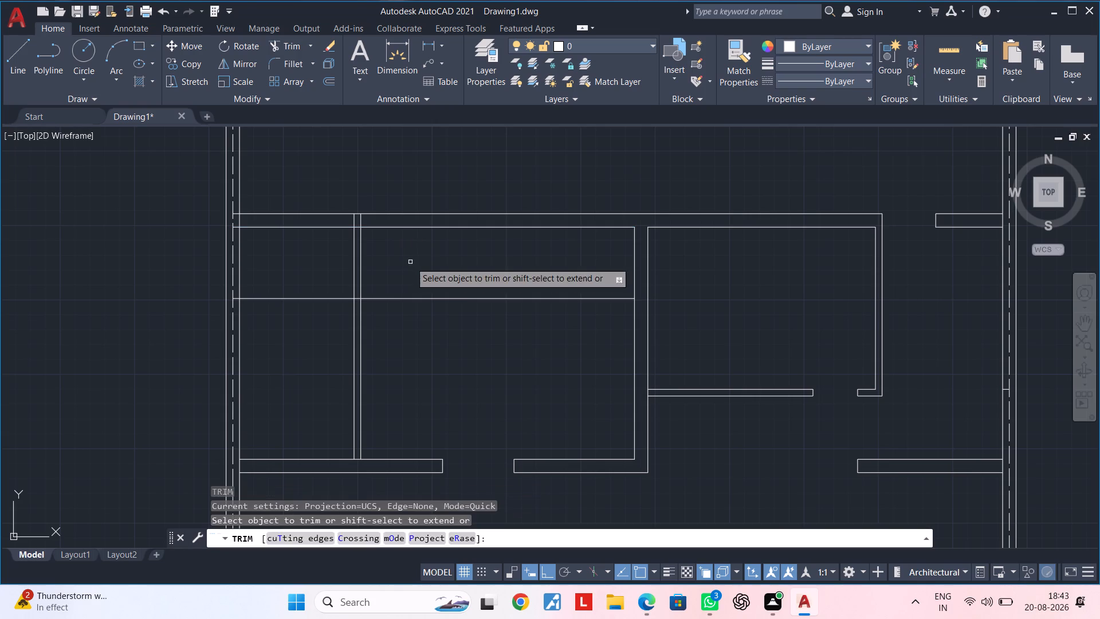
left_click(418, 263)
left_click(404, 325)
double_click(301, 277)
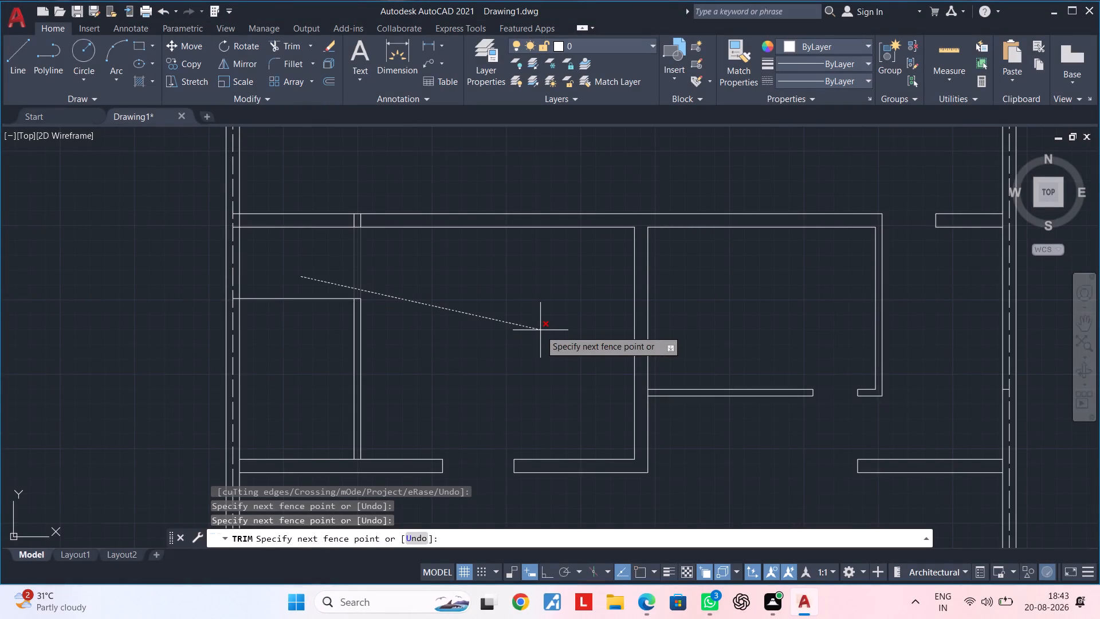
left_click(498, 263)
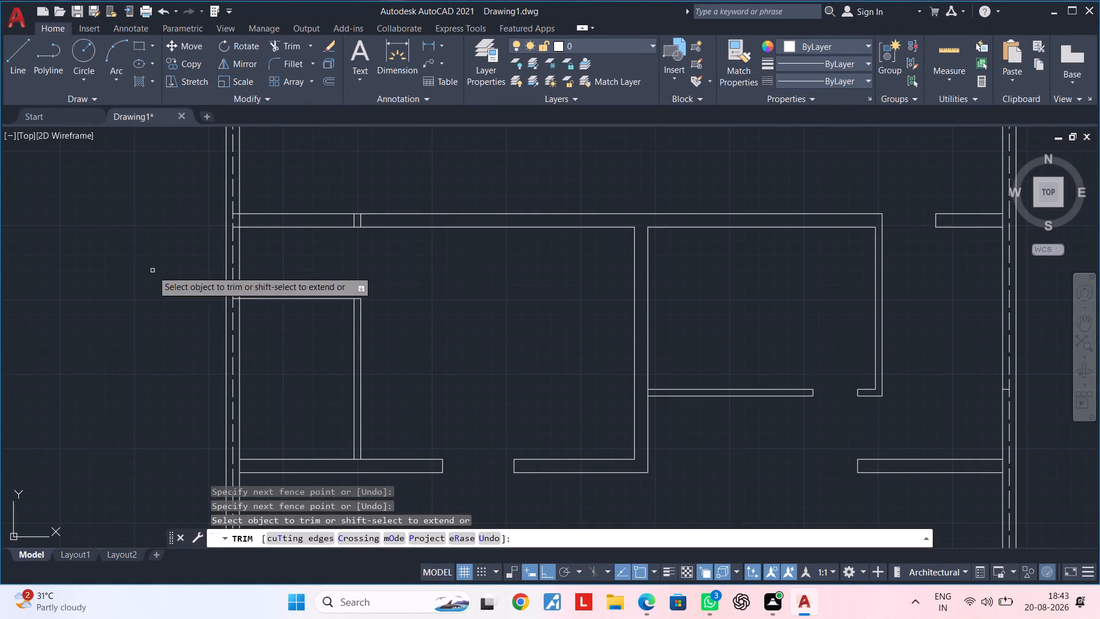
left_click(313, 285)
left_click(309, 331)
scroll(238, 299, "up", 4)
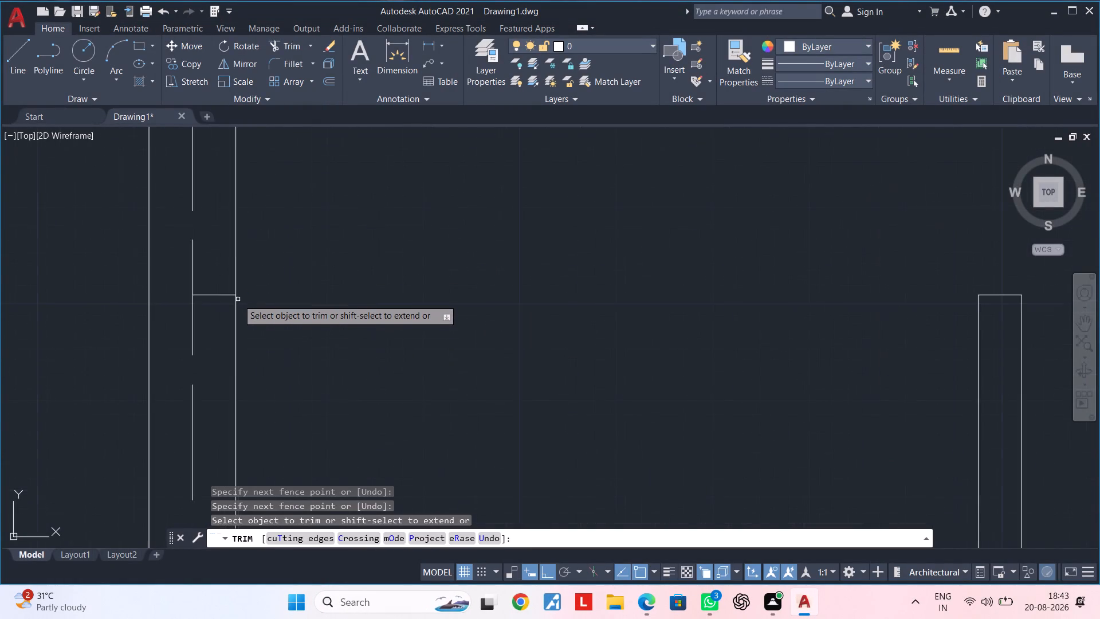
scroll(233, 297, "up", 2)
double_click(202, 292)
scroll(202, 288, "down", 3)
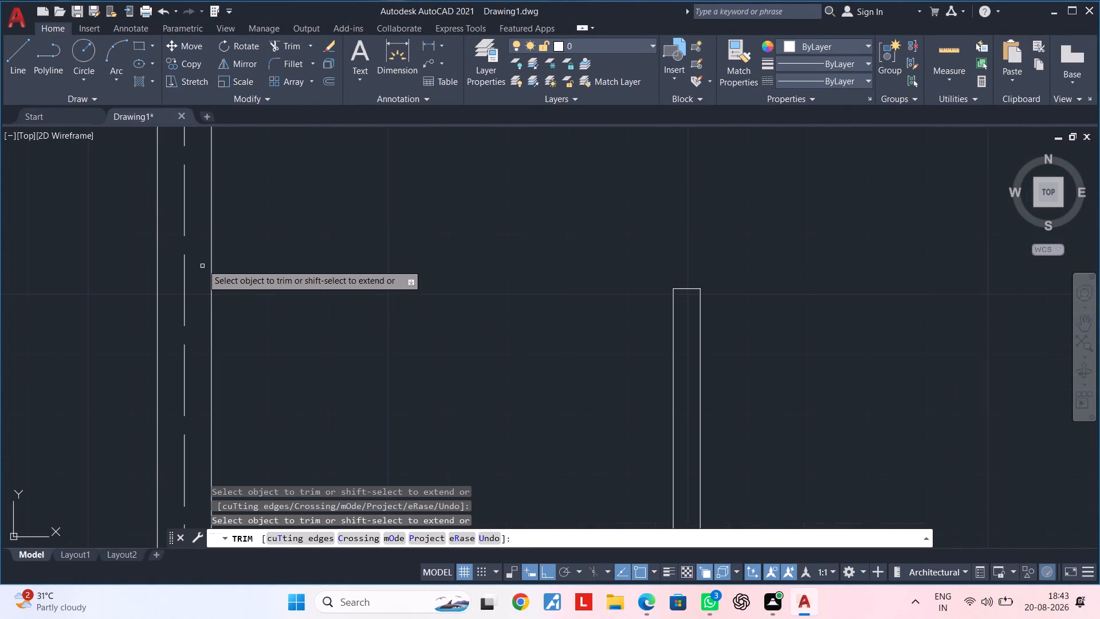
Trim the upper 9" cross wall's two lines that run inside the left outer wall.
scroll(237, 250, "down", 3)
scroll(221, 186, "up", 4)
middle_click_drag(237, 185, 222, 285)
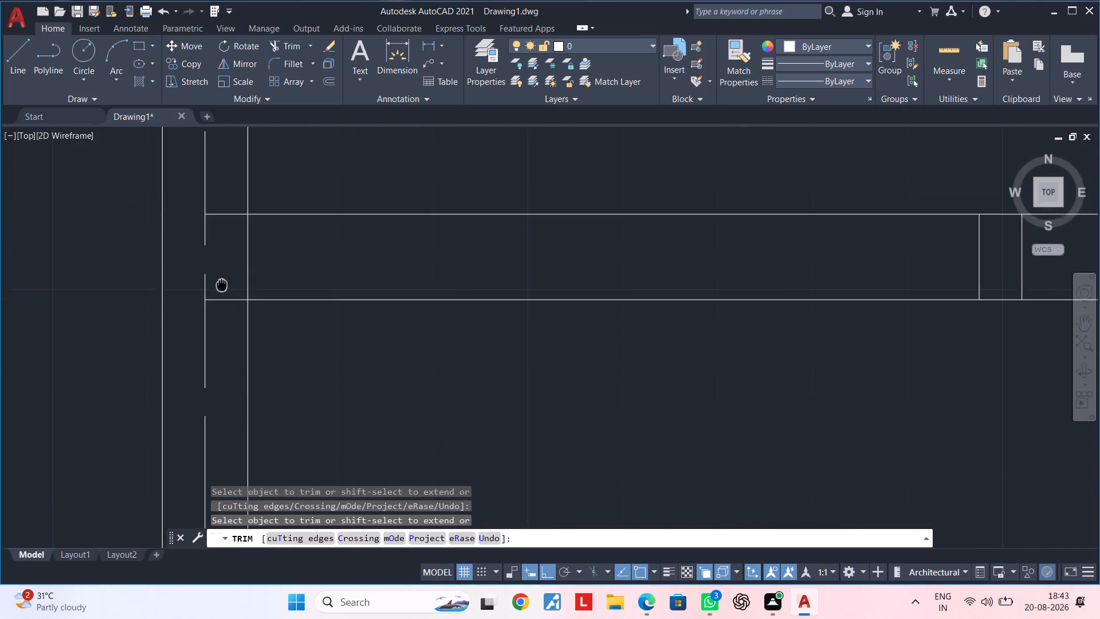
middle_click_drag(222, 285, 222, 295)
left_click(225, 213)
left_click(221, 321)
scroll(221, 321, "down", 3)
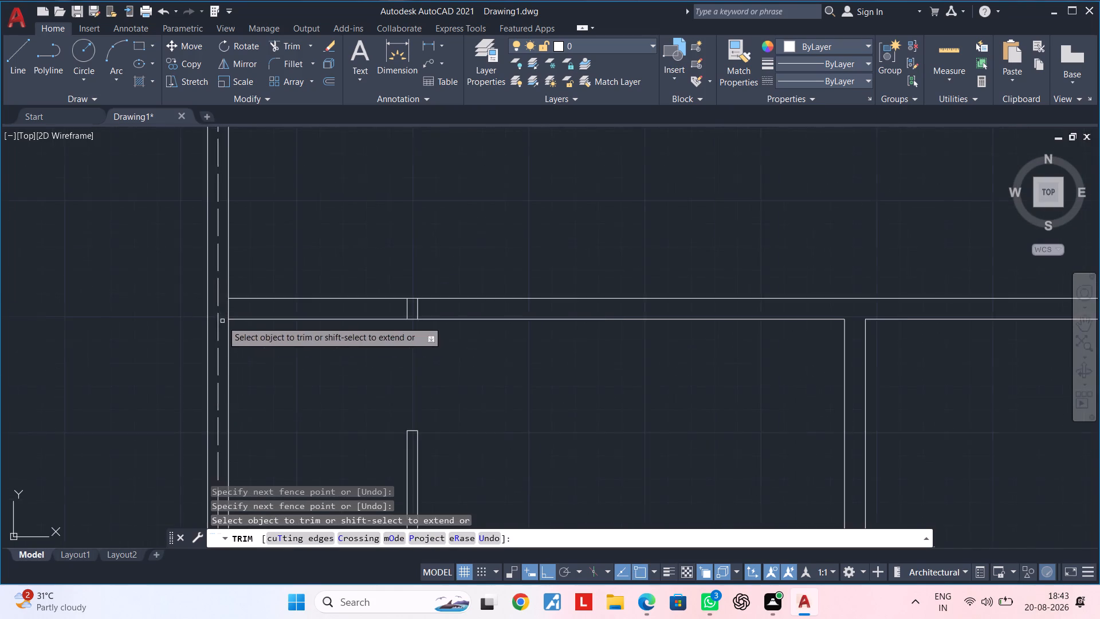
Trim the two short leftover 4.5" partition lines between the upper 9" cross wall's lines.
scroll(223, 321, "down", 1)
scroll(339, 321, "up", 4)
scroll(337, 308, "down", 3)
middle_click_drag(378, 336, 398, 294)
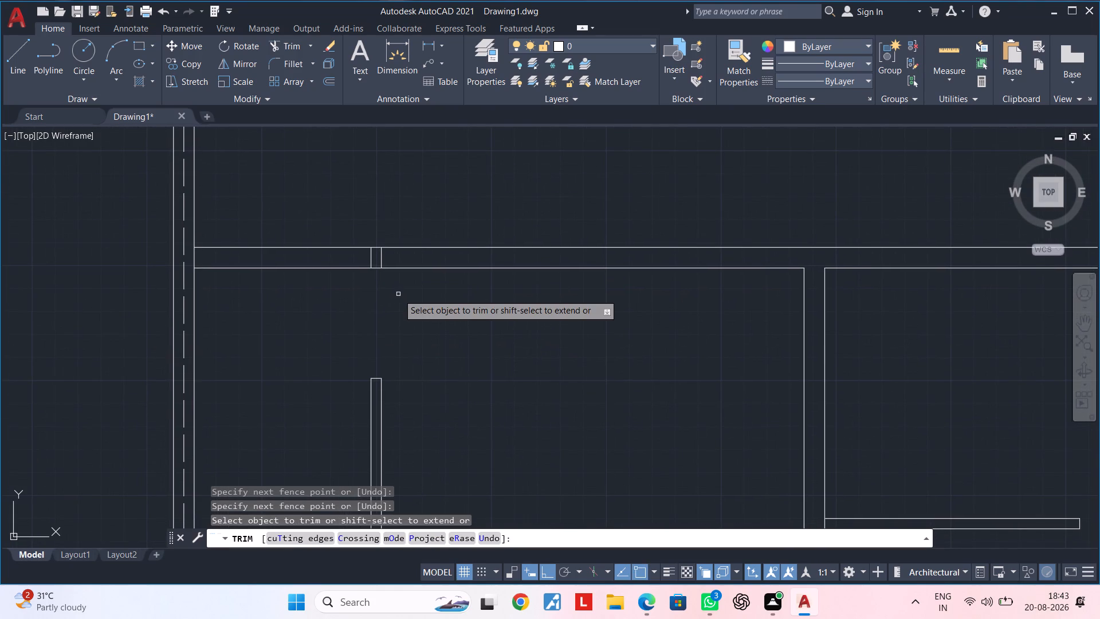
middle_click_drag(398, 294, 394, 333)
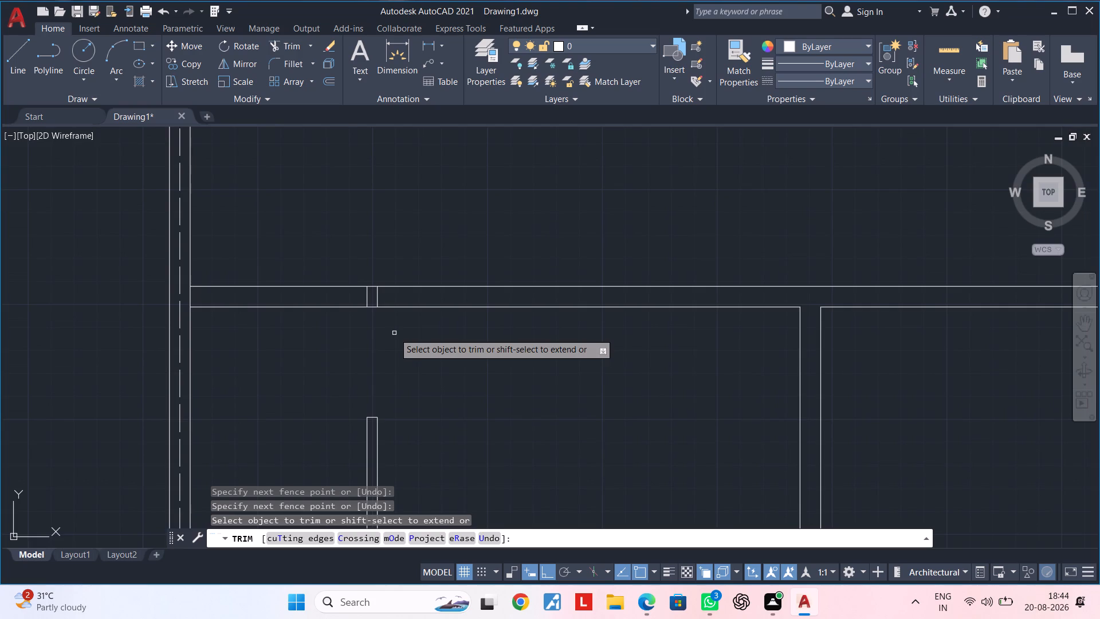
middle_click_drag(395, 332, 392, 369)
scroll(353, 342, "up", 1)
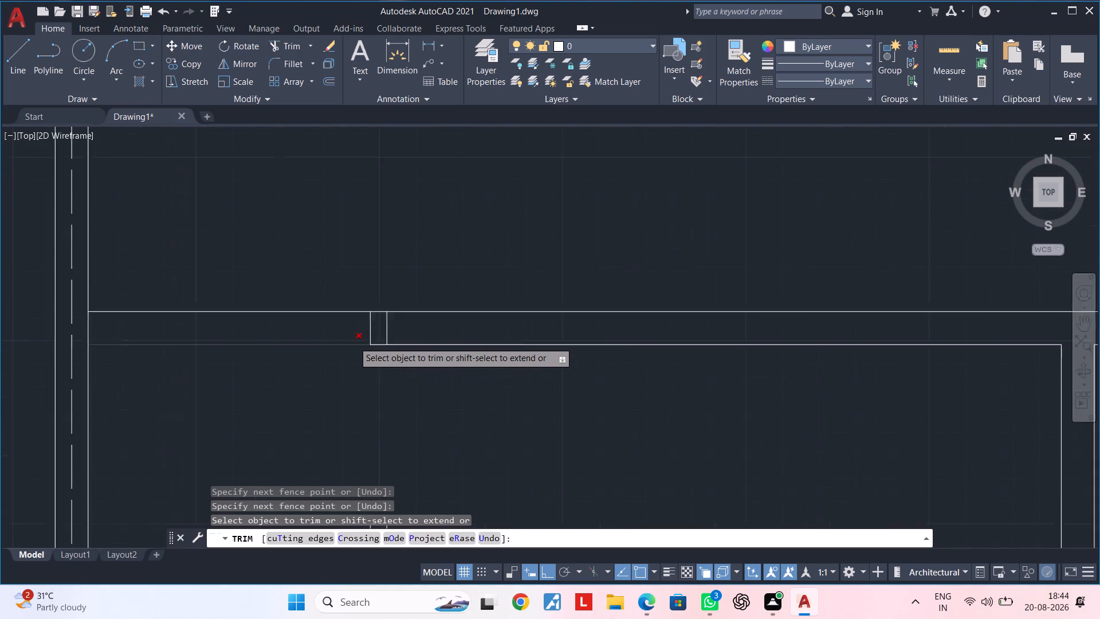
scroll(353, 342, "up", 2)
left_click(343, 323)
left_click(537, 316)
scroll(537, 316, "down", 5)
middle_click_drag(568, 374, 433, 368)
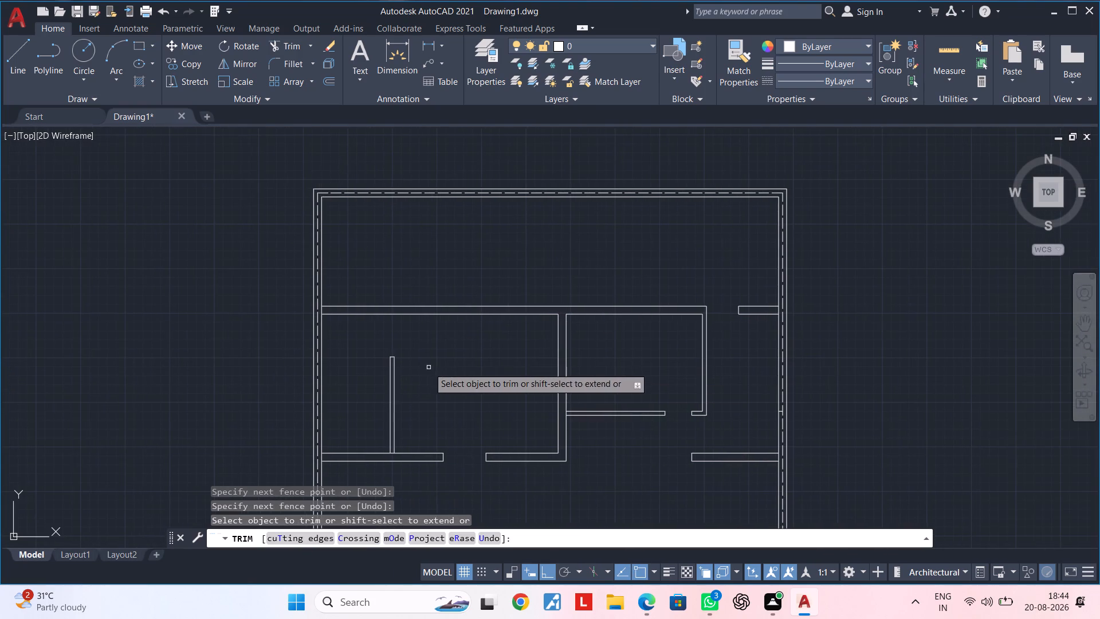
key("Escape")
key("Escape")
key("Escape")
key("Escape")
key("Escape")
key("Escape")
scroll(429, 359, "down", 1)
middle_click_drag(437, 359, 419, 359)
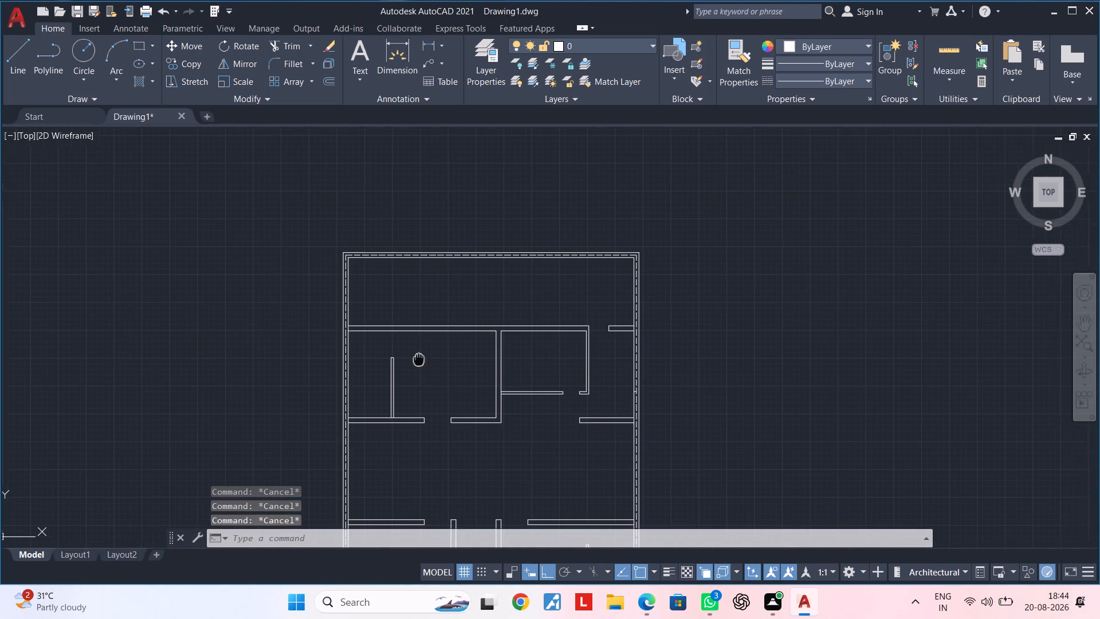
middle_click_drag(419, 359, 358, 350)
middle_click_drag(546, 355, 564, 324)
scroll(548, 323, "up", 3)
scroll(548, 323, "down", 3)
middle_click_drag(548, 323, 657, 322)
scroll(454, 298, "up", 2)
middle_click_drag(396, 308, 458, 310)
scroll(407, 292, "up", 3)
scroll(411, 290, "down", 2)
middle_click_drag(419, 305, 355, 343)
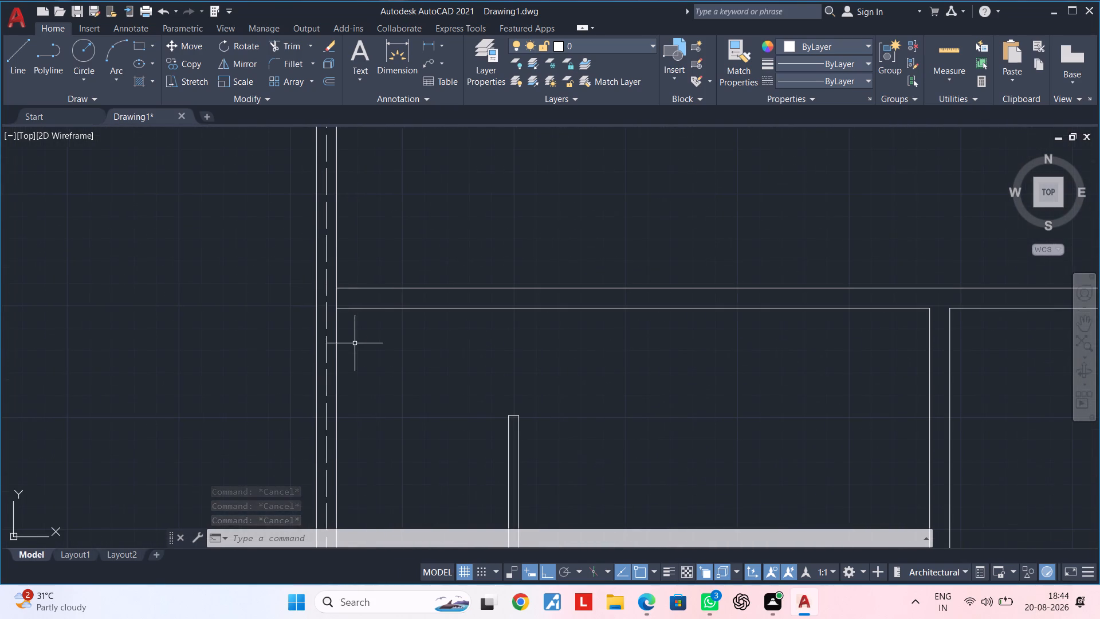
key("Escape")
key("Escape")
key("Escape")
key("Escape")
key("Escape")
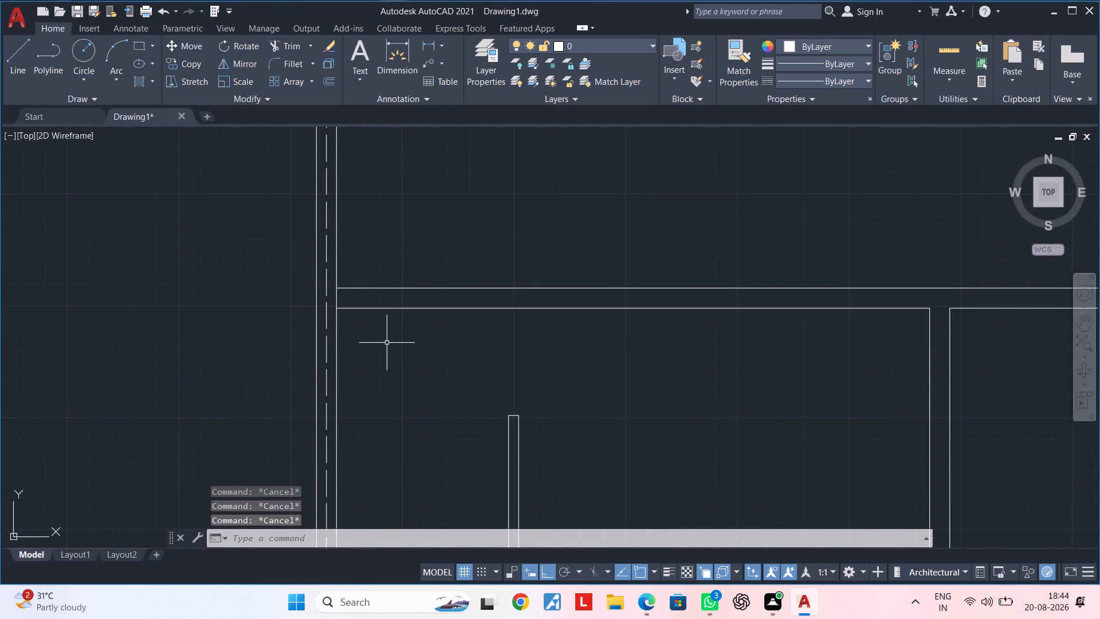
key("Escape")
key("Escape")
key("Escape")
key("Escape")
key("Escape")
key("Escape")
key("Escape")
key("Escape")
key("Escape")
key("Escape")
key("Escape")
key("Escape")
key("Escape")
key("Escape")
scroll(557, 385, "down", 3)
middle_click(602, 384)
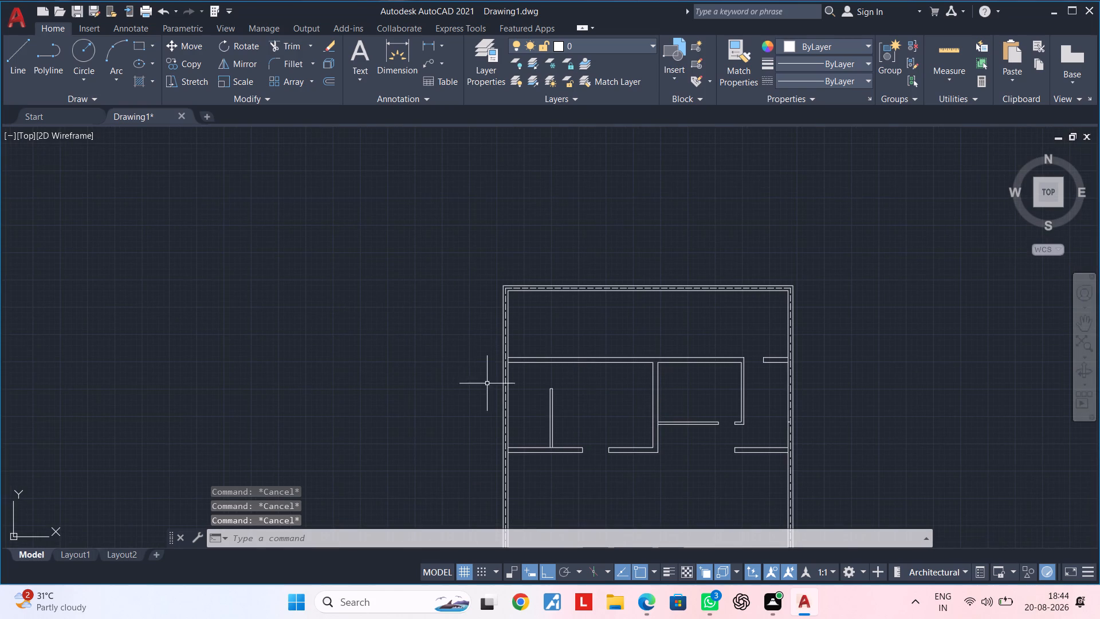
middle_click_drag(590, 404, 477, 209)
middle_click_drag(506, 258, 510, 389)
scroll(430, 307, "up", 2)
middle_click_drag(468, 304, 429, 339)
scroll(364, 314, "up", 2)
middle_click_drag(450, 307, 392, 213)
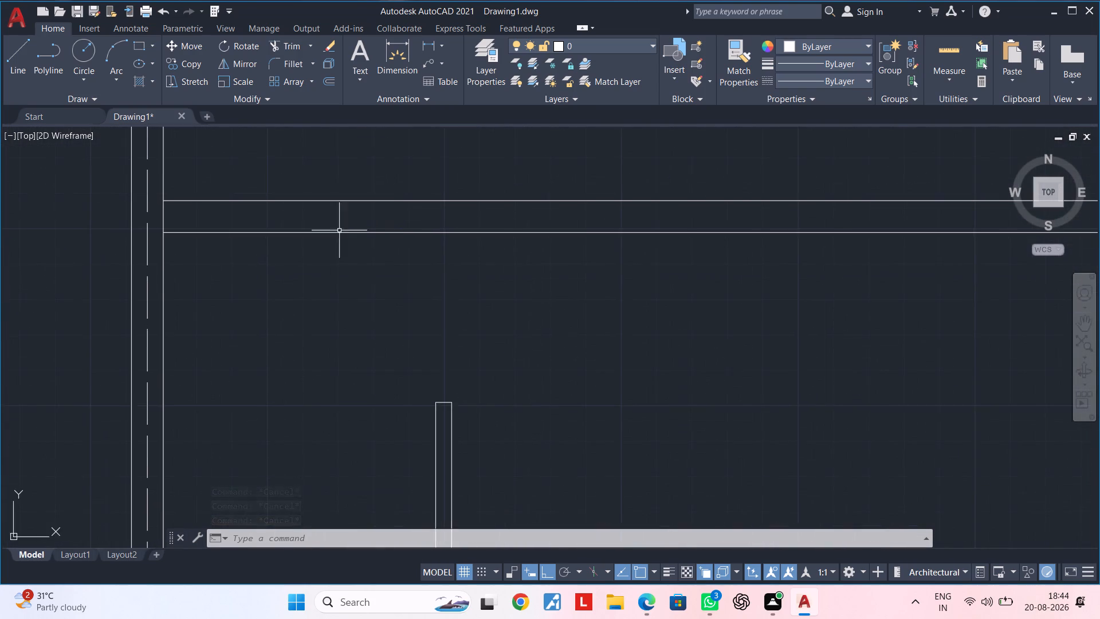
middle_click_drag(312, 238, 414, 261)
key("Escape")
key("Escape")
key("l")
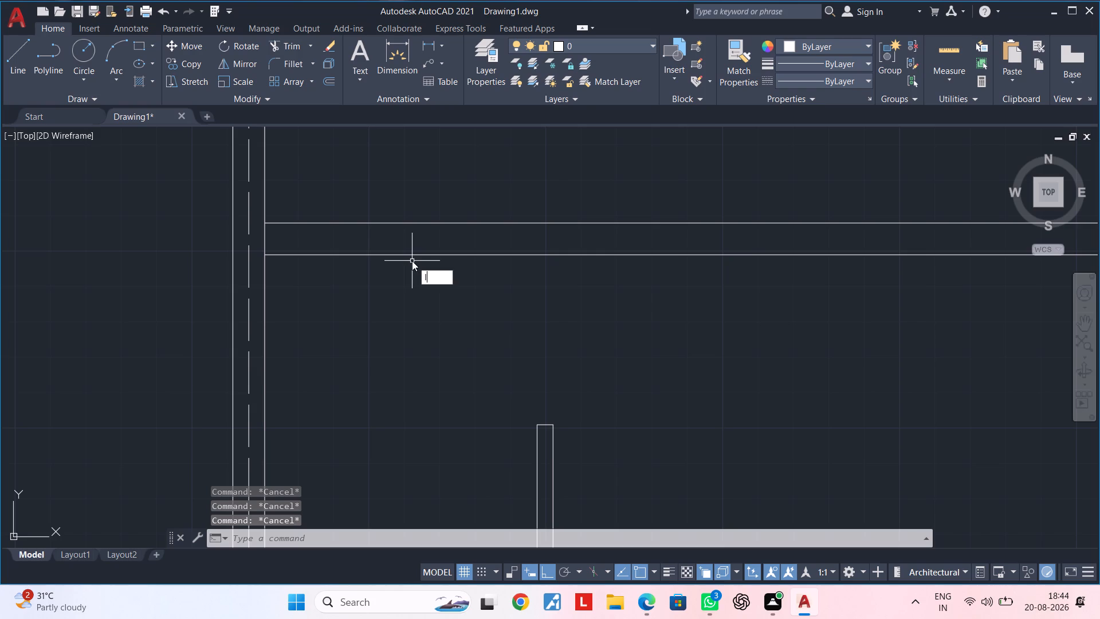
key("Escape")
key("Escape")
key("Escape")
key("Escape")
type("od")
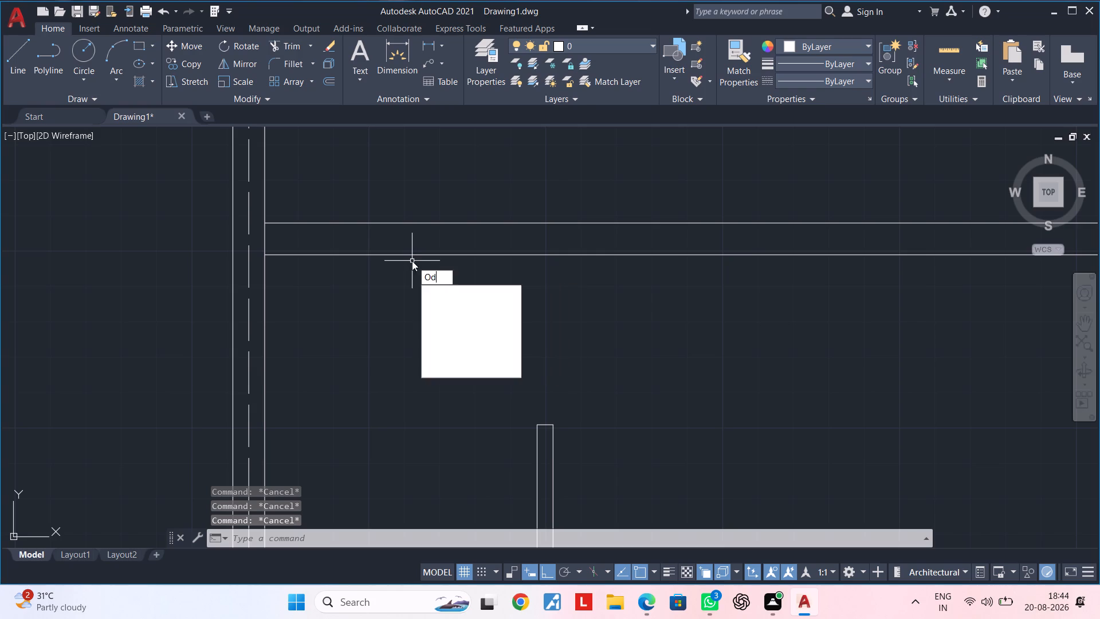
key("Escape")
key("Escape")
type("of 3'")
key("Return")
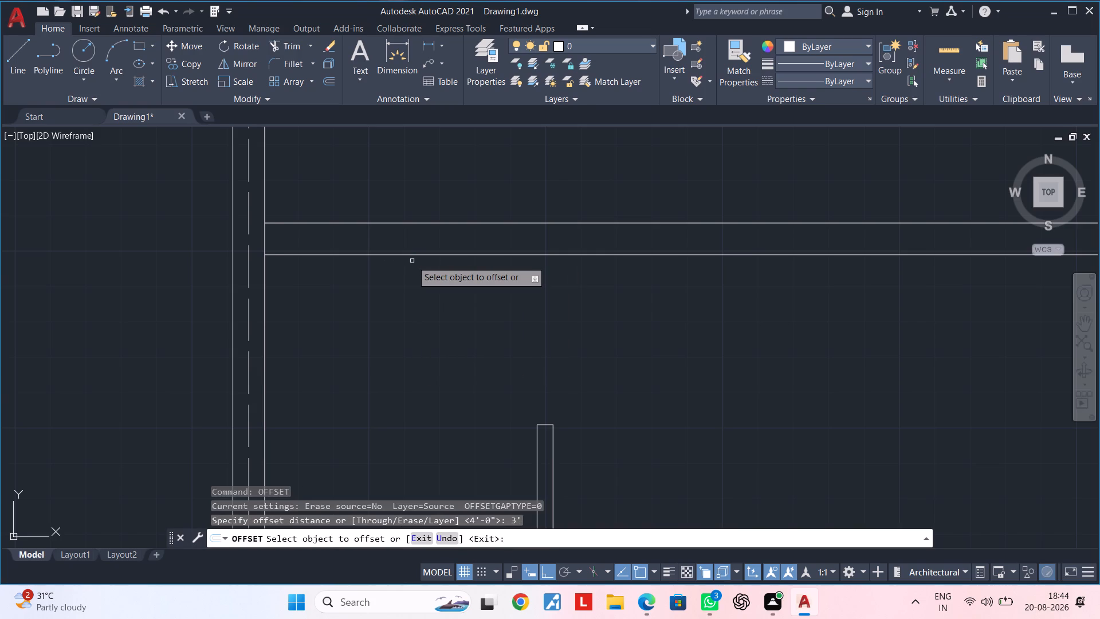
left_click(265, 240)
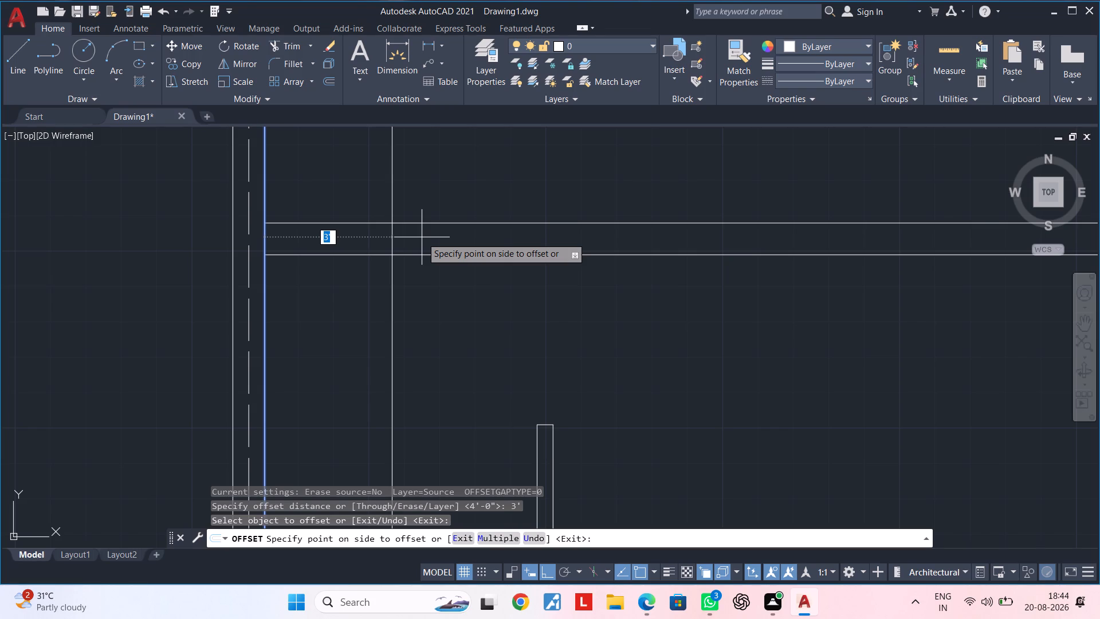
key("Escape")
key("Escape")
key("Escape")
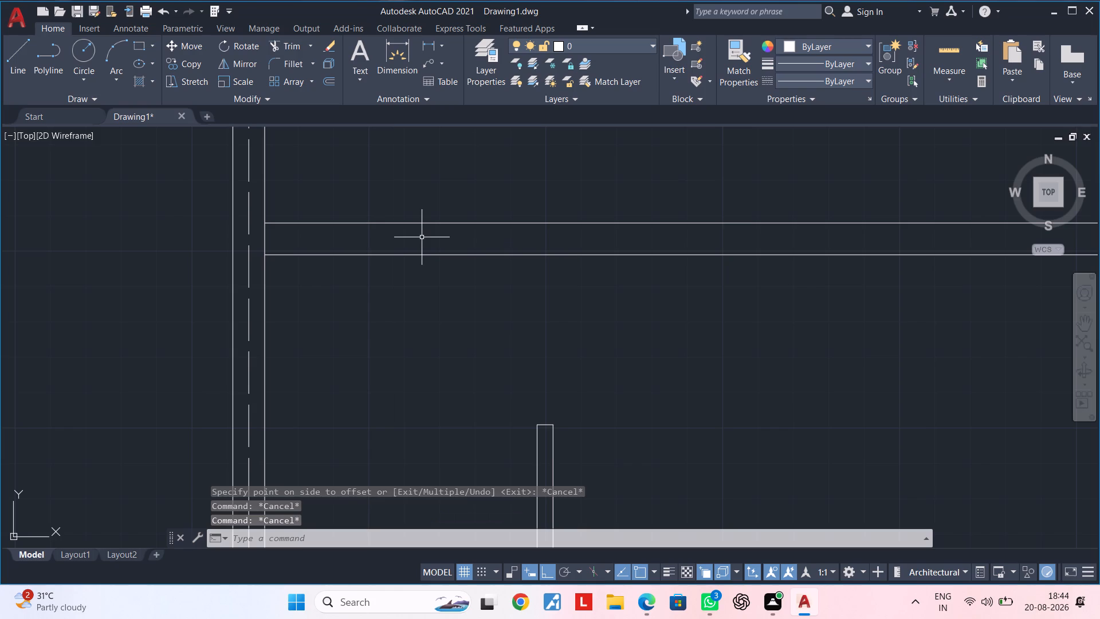
Draw a vertical construction line through the upper-left corner of the shortened 4.5" partition, crossing the upper 9" cross wall.
type("xl v")
key("space")
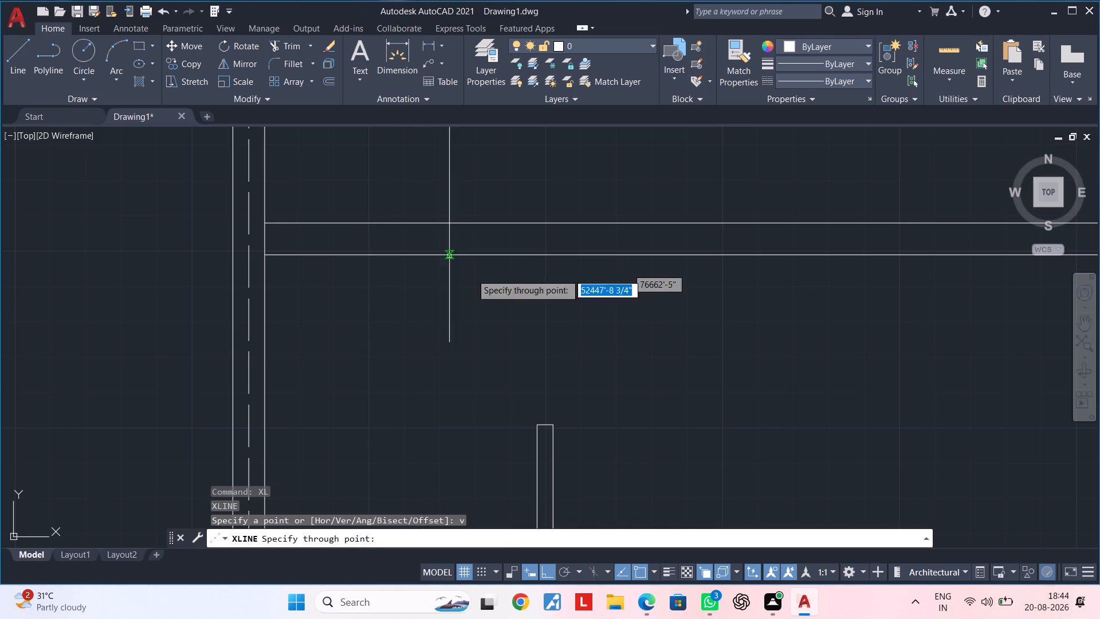
left_click(535, 422)
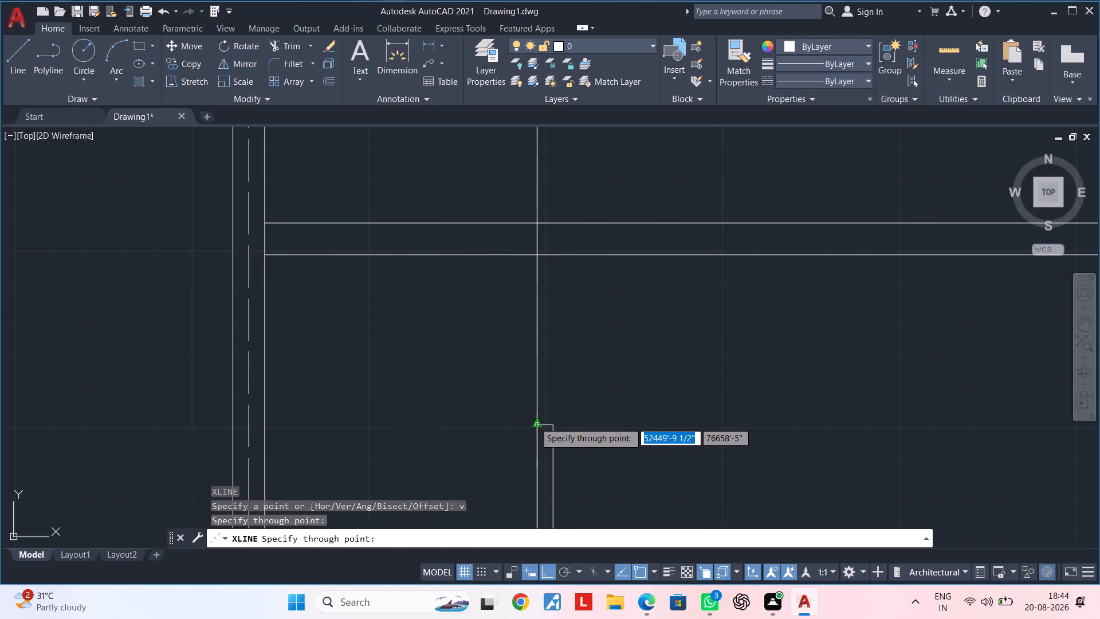
key("Escape")
key("Escape")
middle_click_drag(425, 351, 460, 355)
key("Escape")
key("Escape")
key("Escape")
Start an offset of the vertical construction line at the partition's left face.
middle_click_drag(502, 331, 480, 360)
key("Escape")
key("Escape")
key("Escape")
type("of")
key("space")
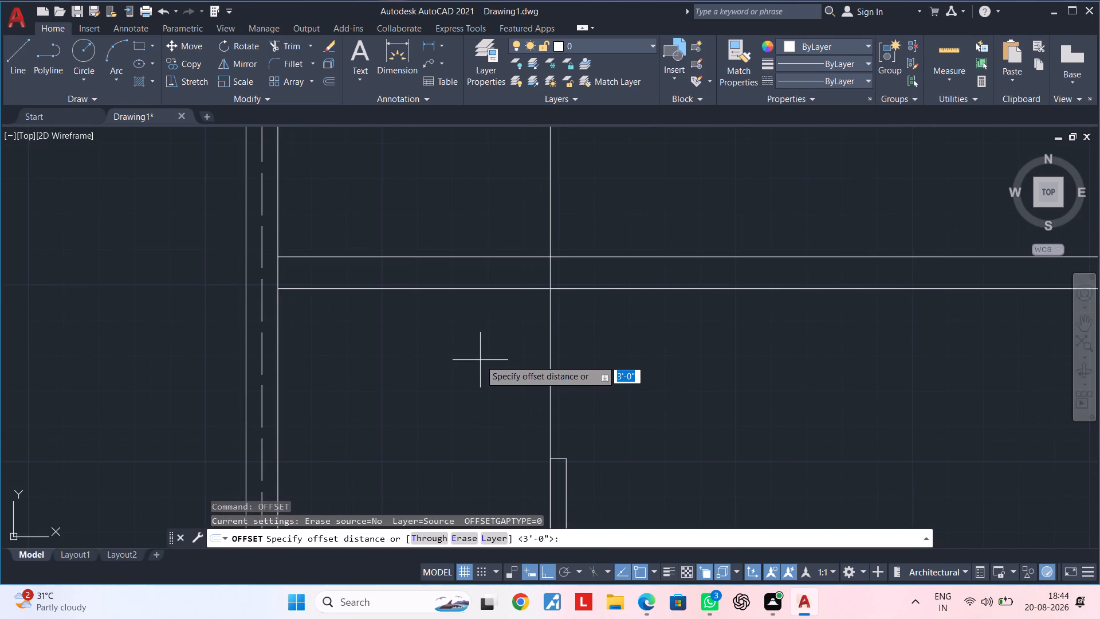
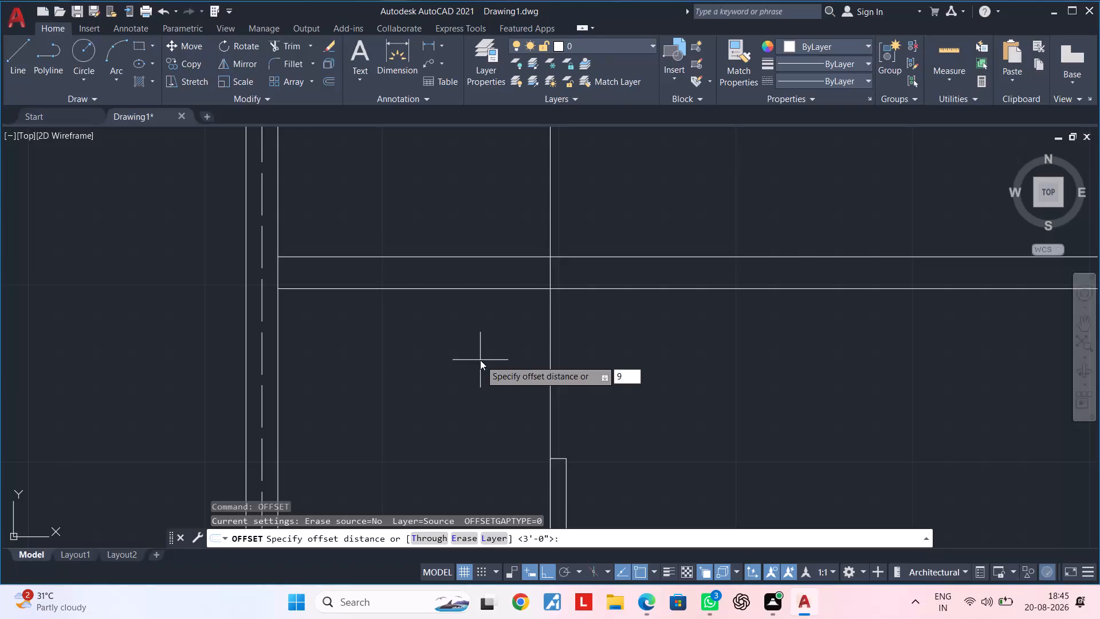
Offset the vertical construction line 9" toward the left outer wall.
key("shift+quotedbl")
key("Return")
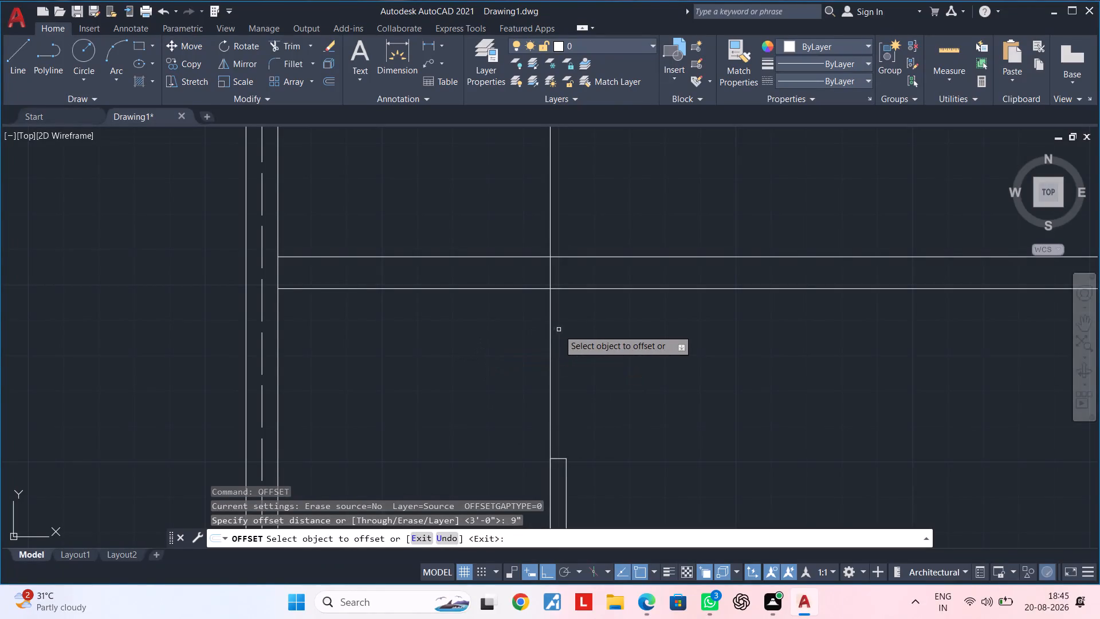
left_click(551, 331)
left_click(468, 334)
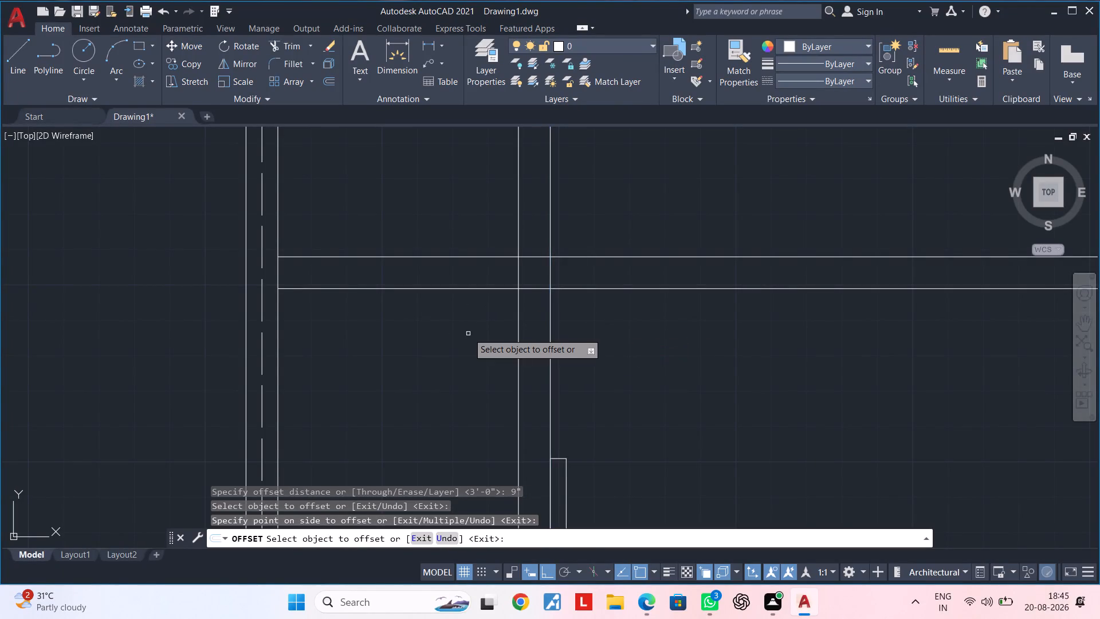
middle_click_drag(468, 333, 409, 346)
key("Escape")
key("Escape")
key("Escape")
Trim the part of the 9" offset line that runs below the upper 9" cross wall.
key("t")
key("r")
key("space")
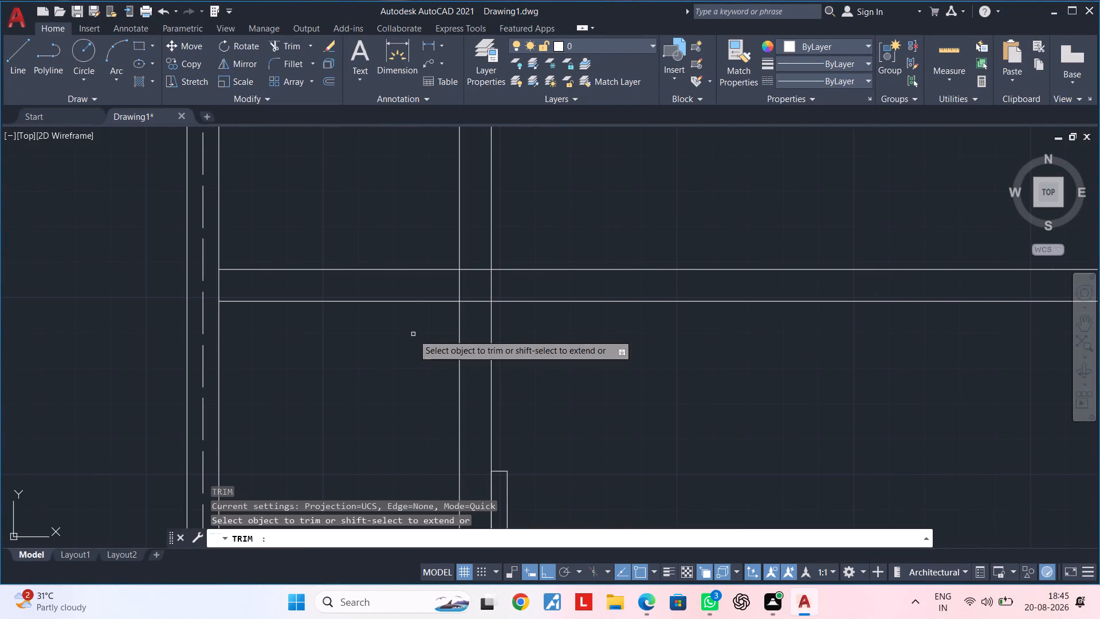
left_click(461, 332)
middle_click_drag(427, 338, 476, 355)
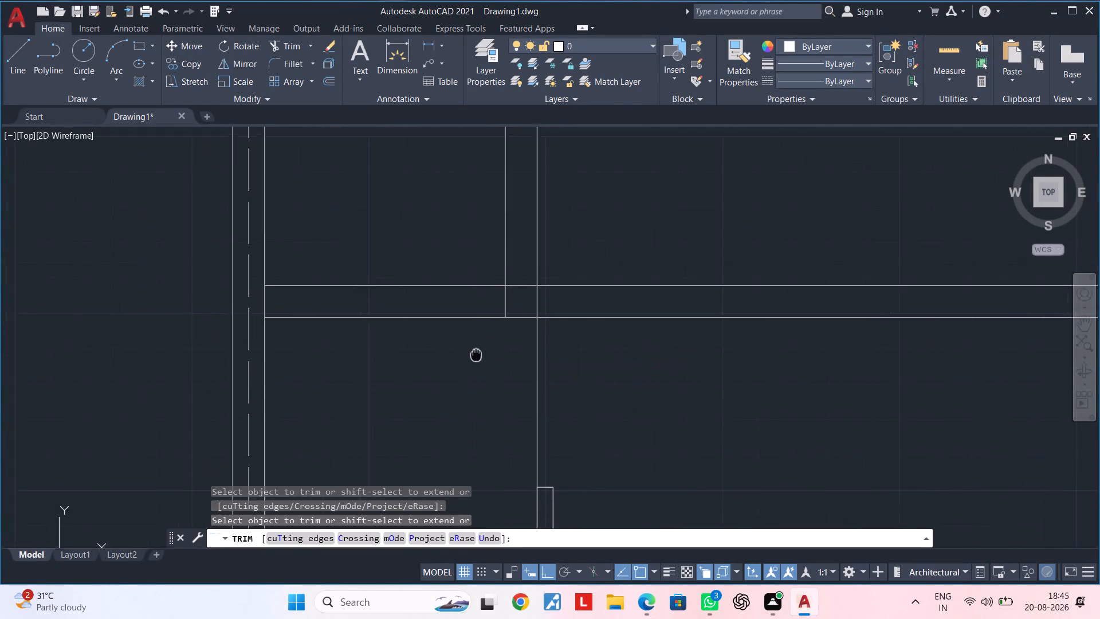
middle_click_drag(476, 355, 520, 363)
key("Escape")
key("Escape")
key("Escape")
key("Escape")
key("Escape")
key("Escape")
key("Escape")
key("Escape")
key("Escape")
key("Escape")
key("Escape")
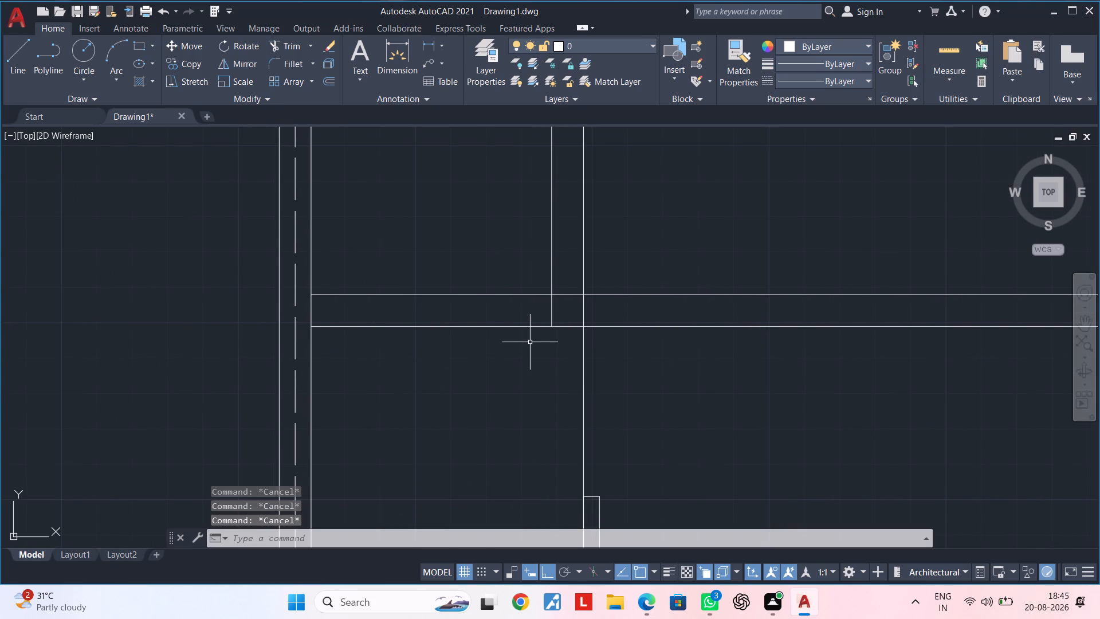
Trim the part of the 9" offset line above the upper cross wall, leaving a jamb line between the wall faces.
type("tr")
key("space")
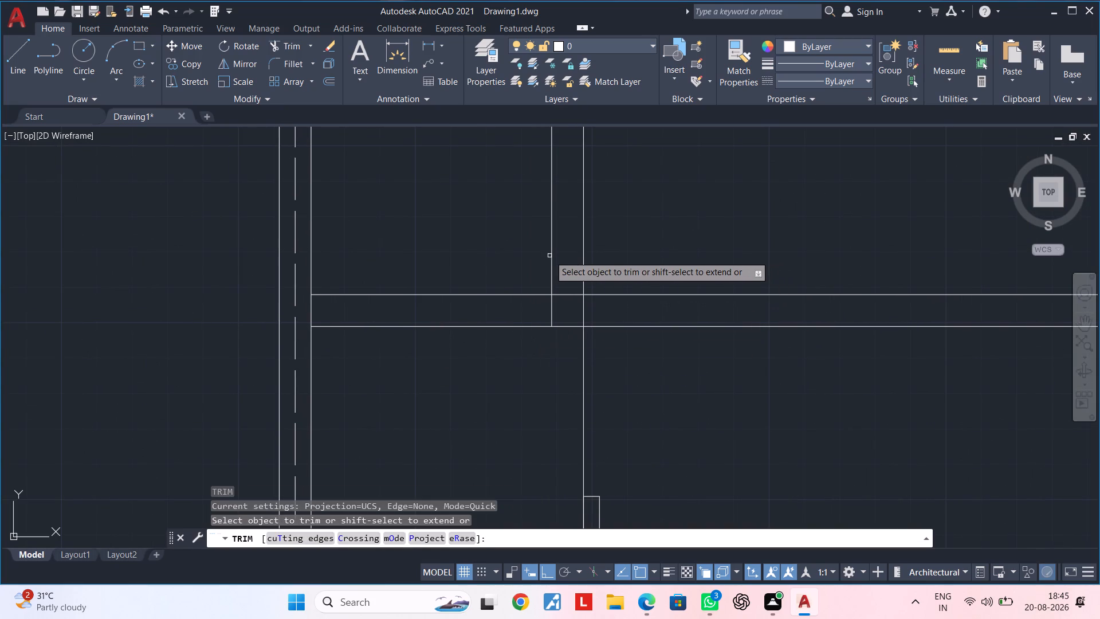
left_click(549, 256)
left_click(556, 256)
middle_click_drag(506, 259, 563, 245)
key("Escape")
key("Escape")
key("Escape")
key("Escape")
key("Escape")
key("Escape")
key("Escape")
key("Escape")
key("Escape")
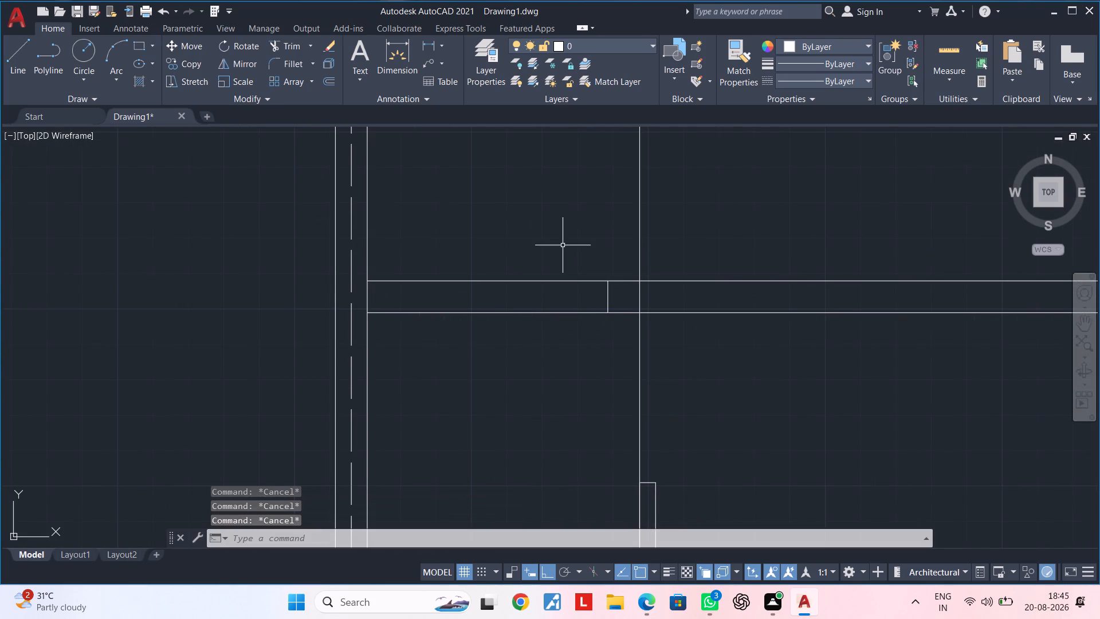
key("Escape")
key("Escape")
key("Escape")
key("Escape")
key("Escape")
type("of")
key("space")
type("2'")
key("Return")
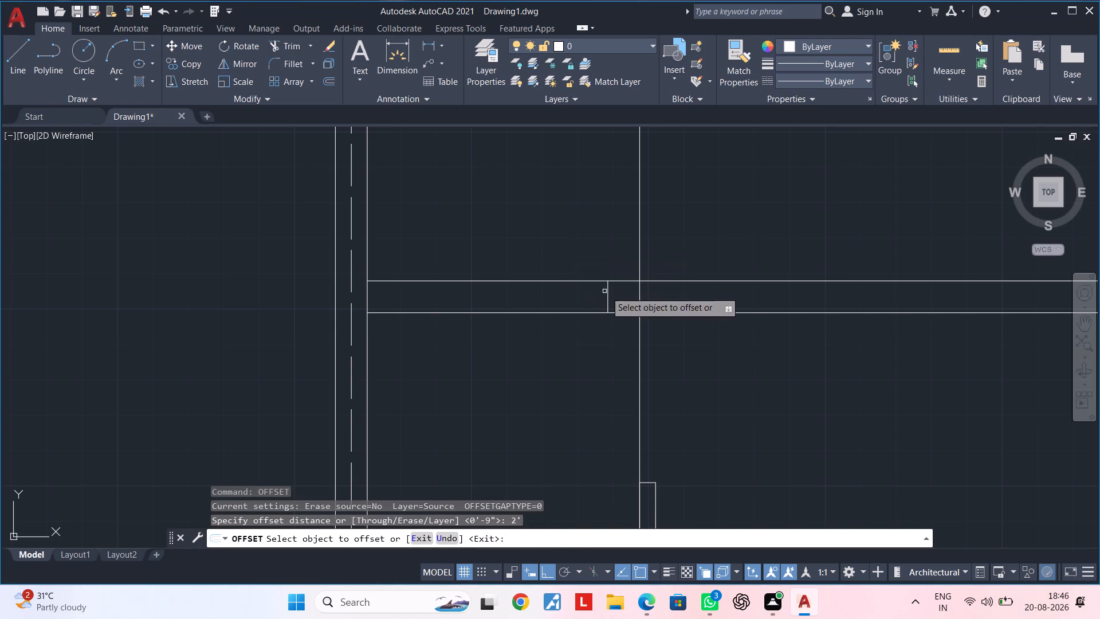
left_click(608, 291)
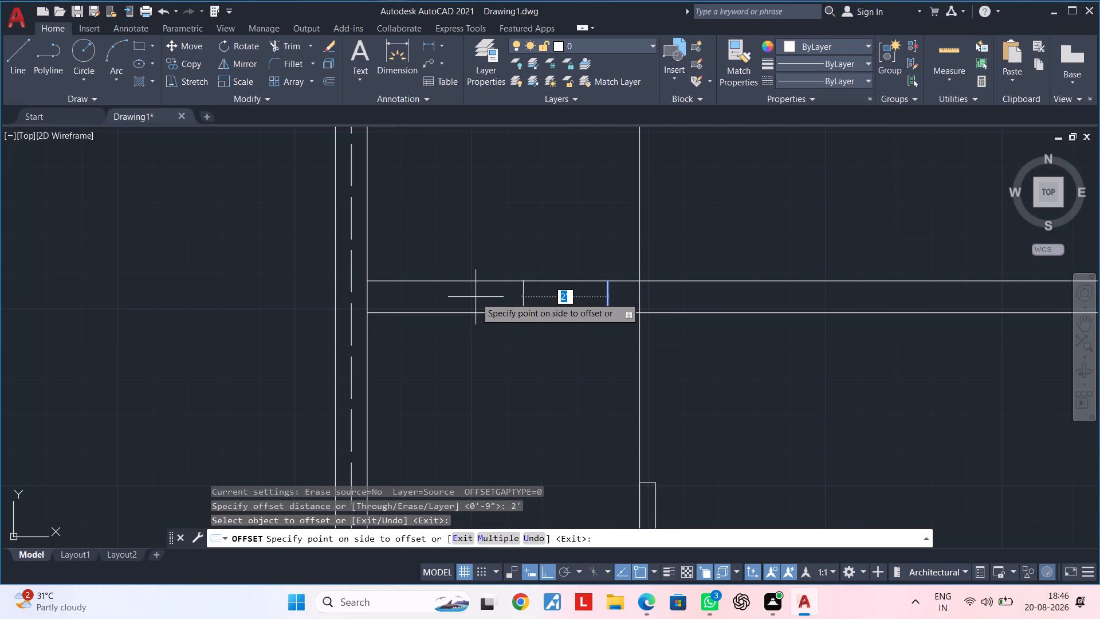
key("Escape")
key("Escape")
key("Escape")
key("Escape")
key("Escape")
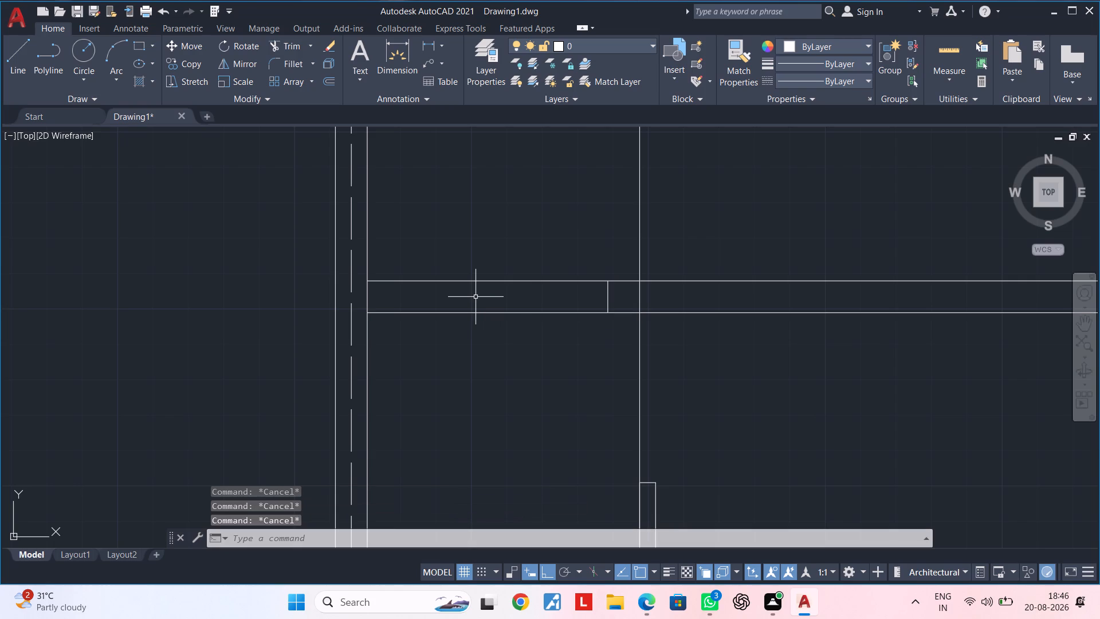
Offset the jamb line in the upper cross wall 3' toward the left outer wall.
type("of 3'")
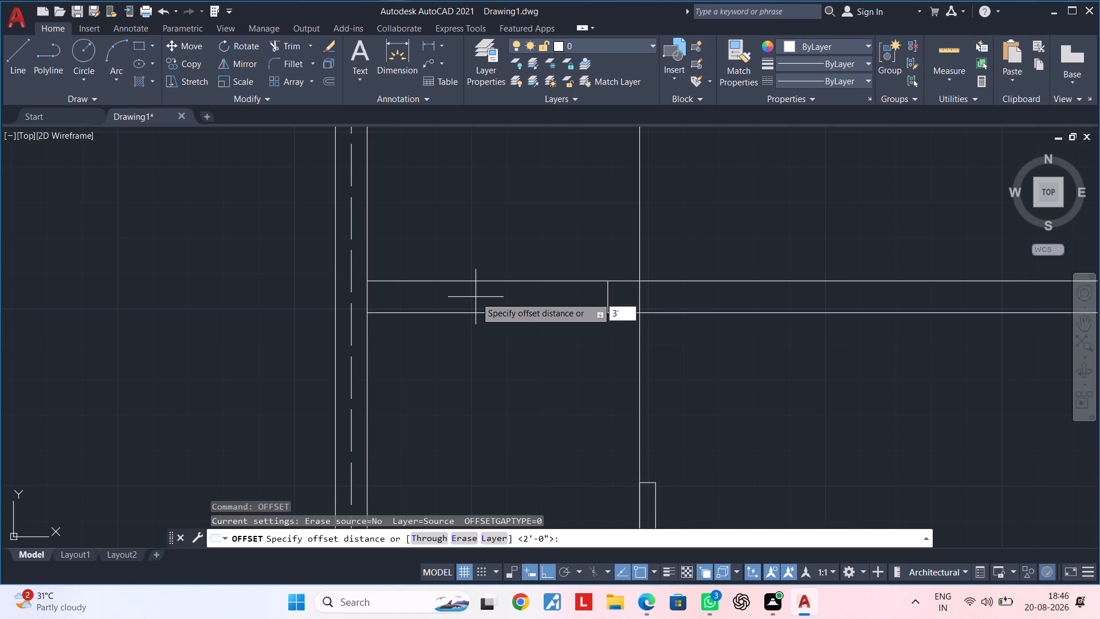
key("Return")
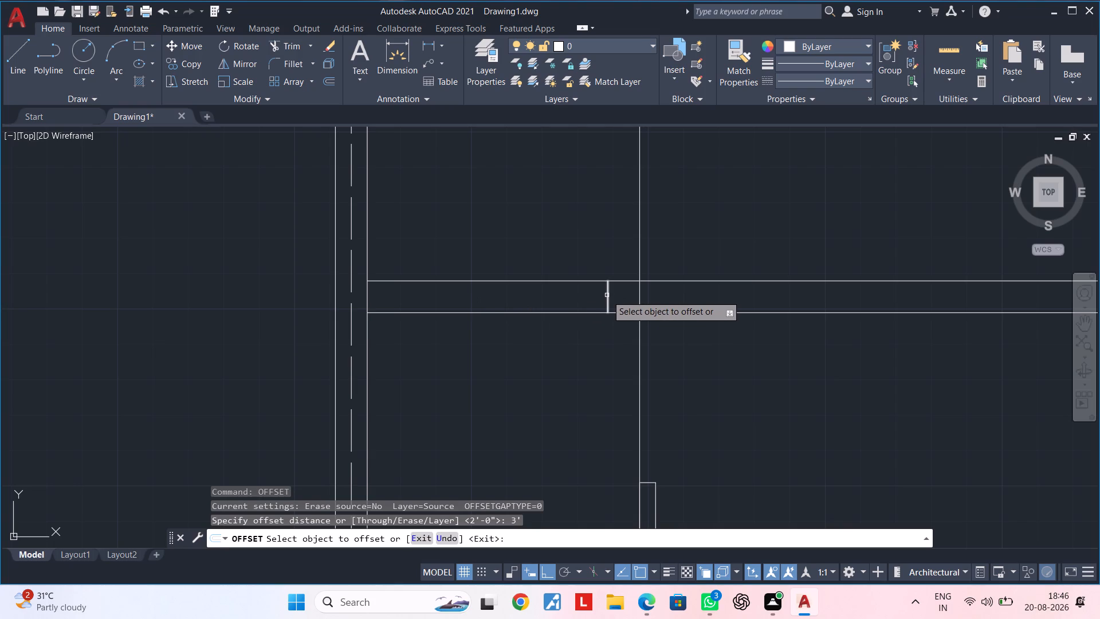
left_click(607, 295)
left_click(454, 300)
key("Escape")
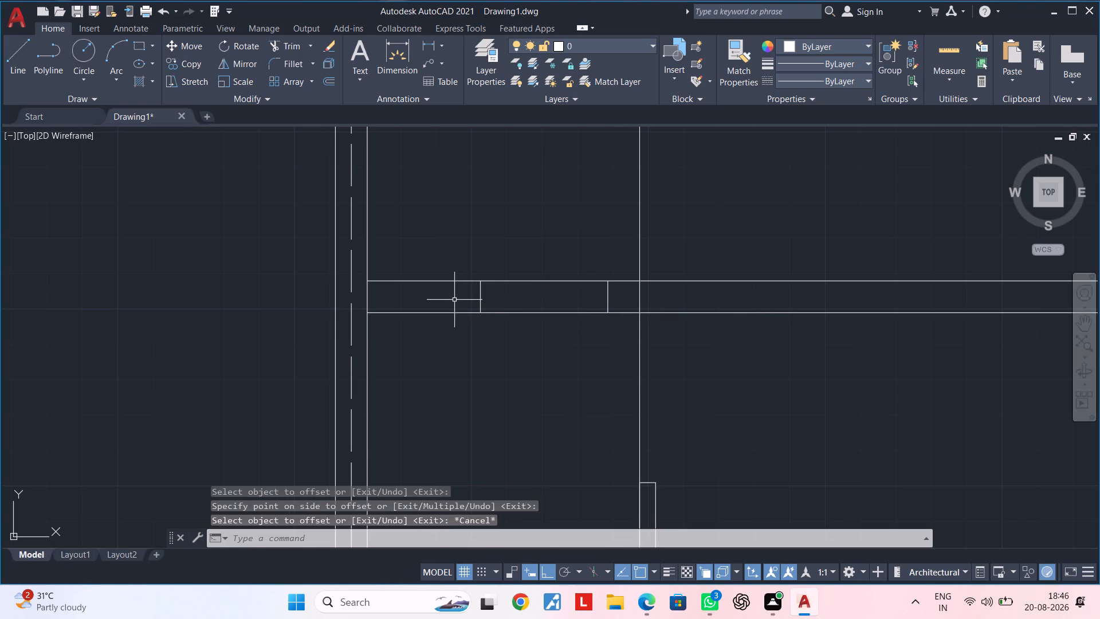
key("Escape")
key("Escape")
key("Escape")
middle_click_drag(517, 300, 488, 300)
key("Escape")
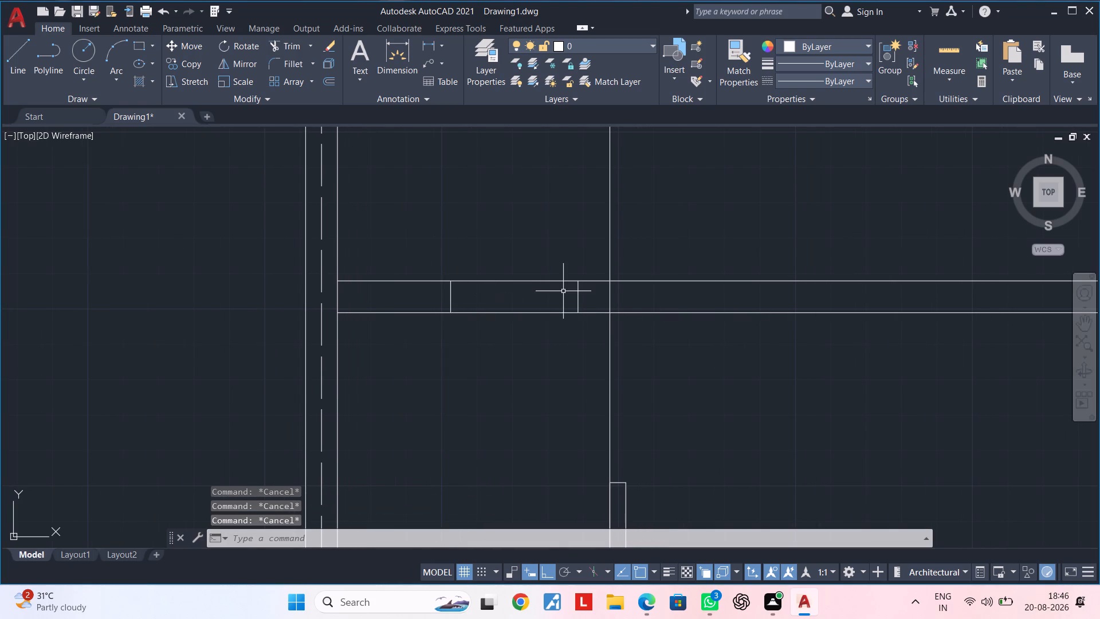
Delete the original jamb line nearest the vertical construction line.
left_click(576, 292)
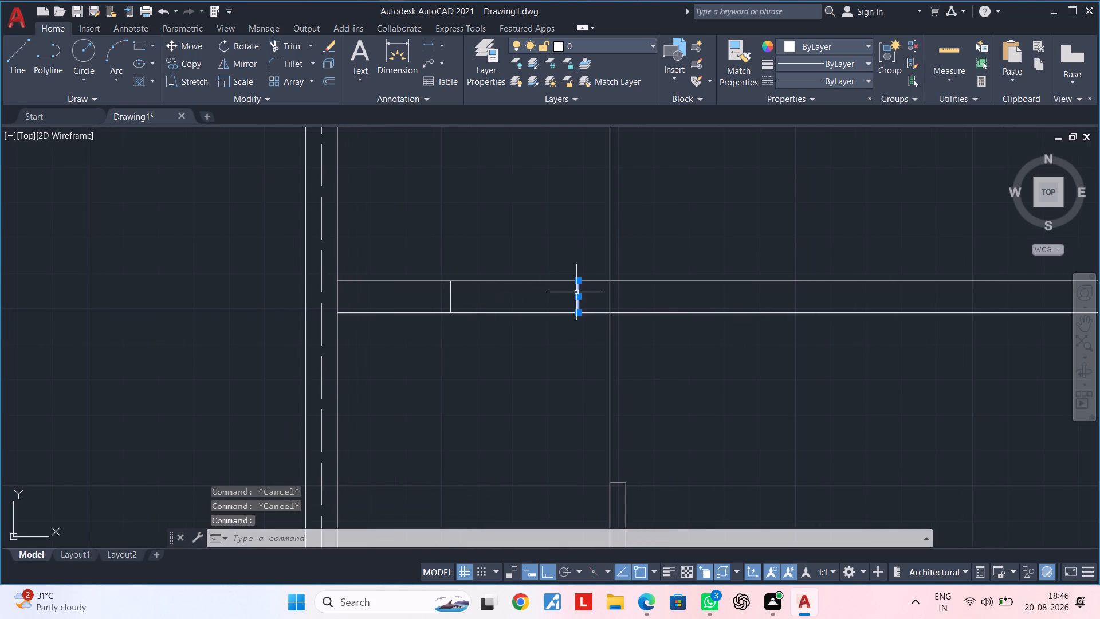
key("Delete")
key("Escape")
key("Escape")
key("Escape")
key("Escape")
Offset the vertical construction line 1' toward the left outer wall.
type("of")
key("space")
type("1'")
key("Return")
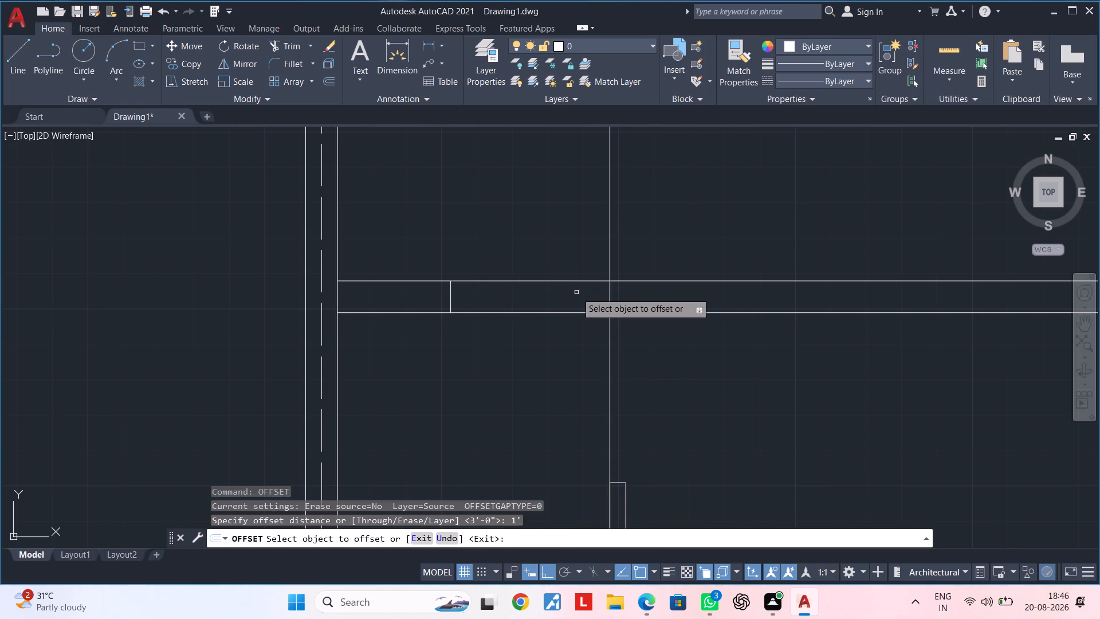
left_click(611, 291)
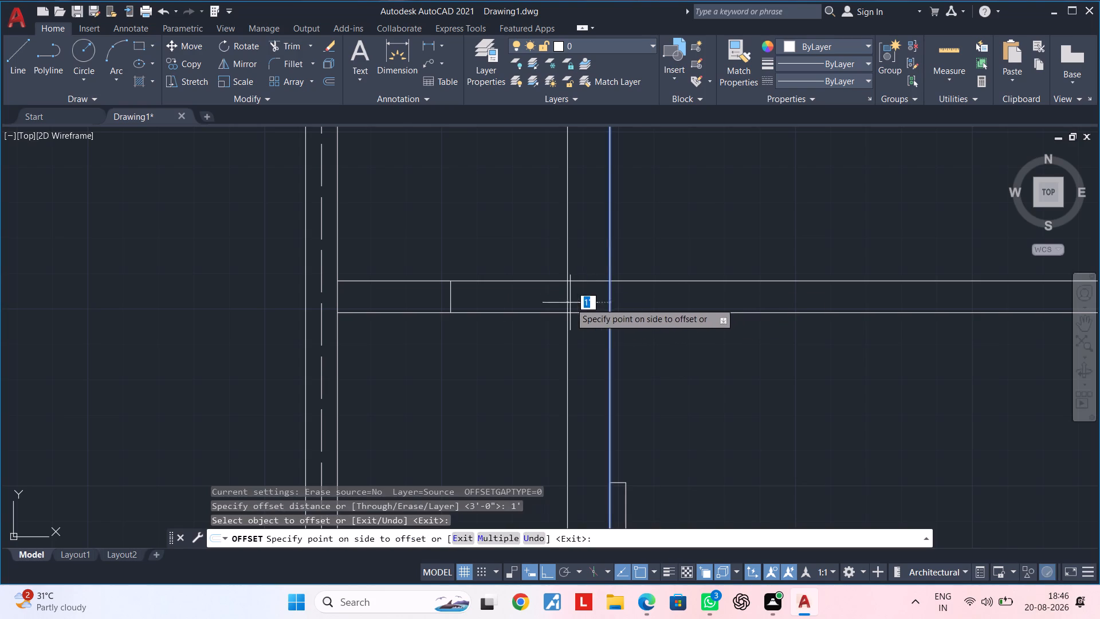
left_click(570, 303)
key("Escape")
key("Escape")
middle_click_drag(504, 301, 546, 296)
key("Escape")
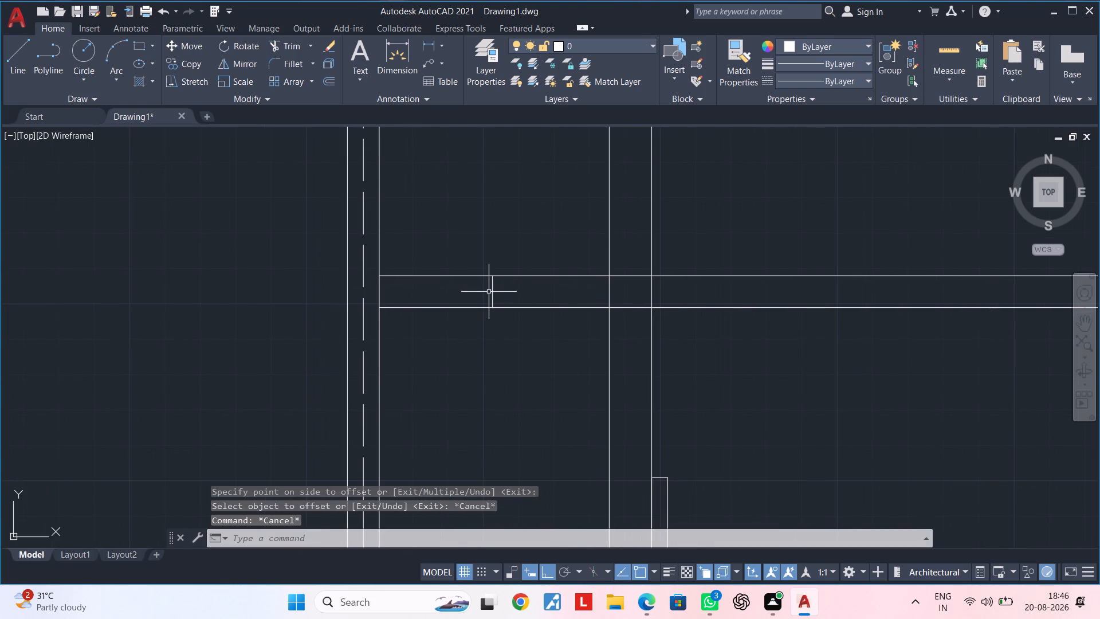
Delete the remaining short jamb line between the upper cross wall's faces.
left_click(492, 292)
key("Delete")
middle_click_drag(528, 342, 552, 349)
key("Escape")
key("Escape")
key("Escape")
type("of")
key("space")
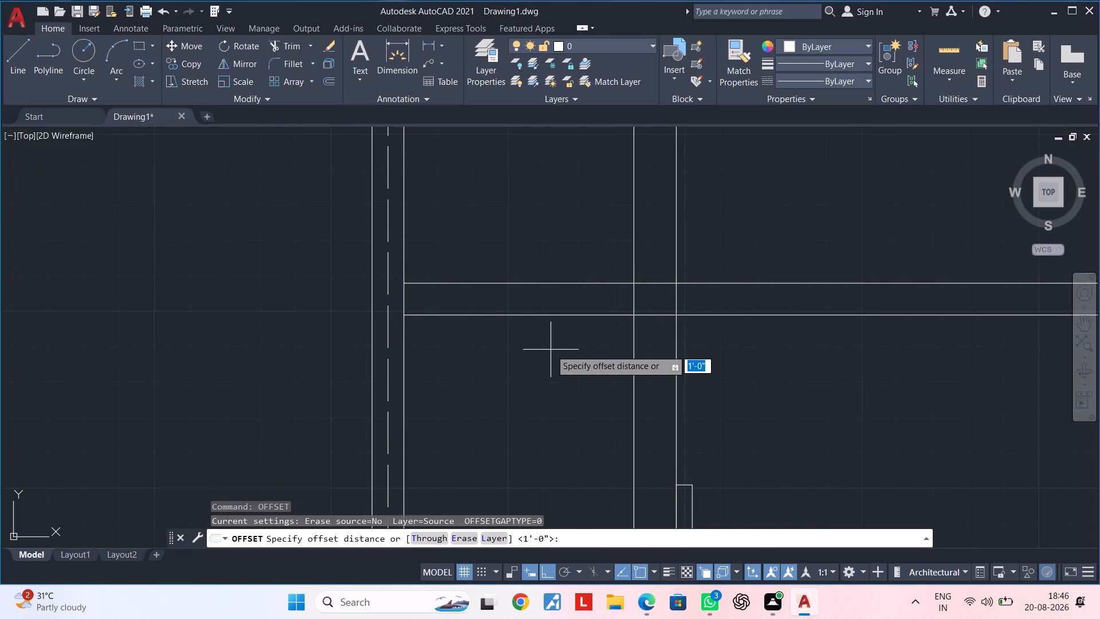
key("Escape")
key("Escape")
Trim the part of the 1' offset line that runs below the upper 9" cross wall.
type("tr")
key("space")
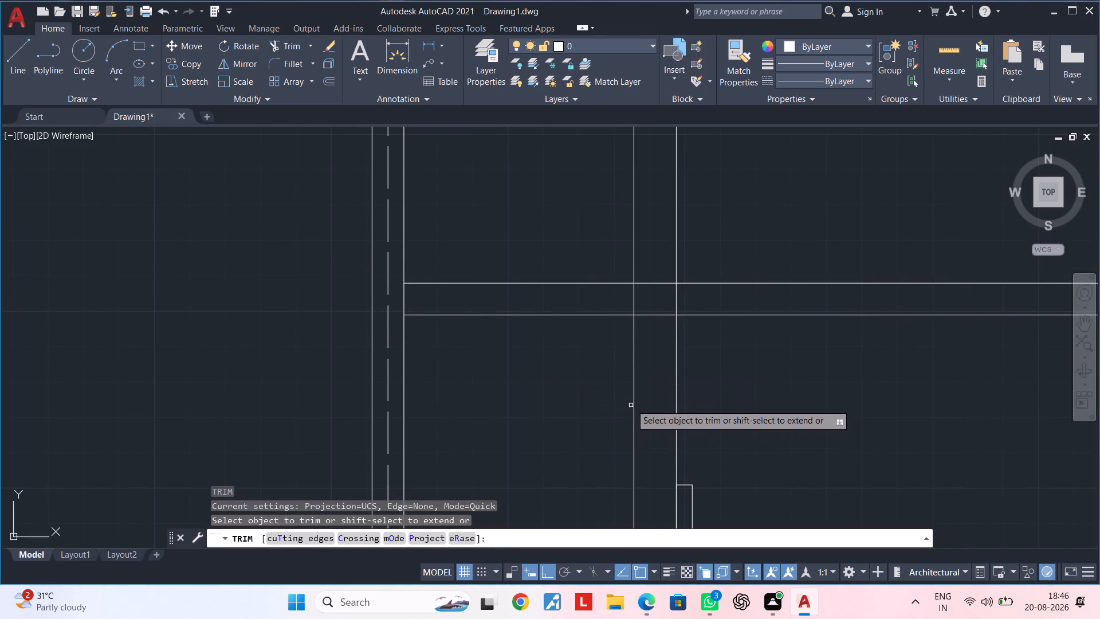
left_click(635, 394)
middle_click_drag(639, 382, 621, 445)
key("Escape")
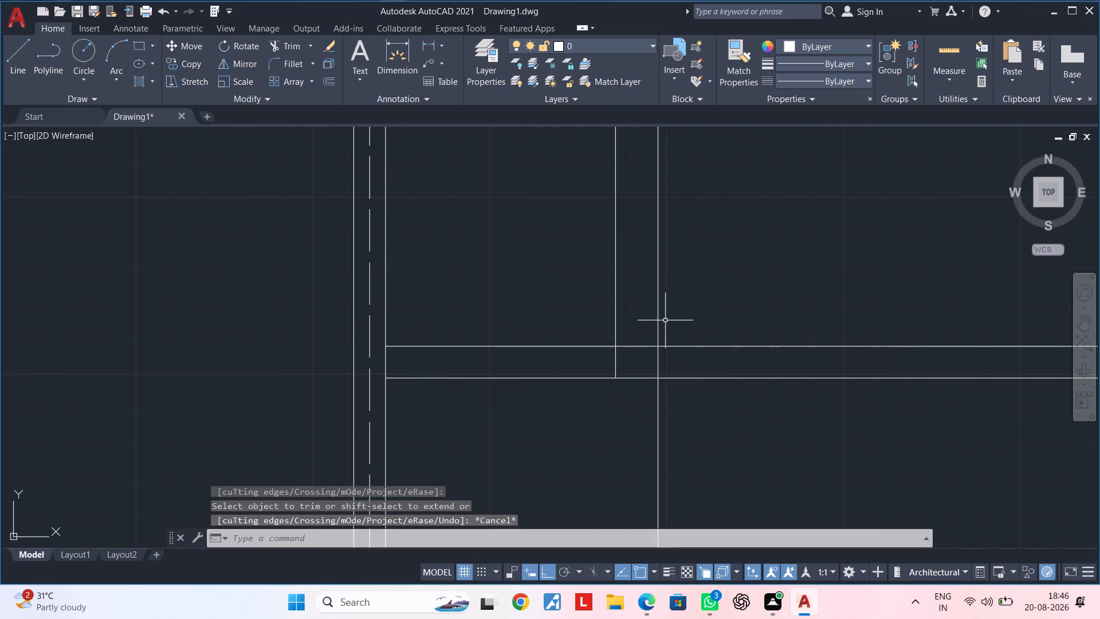
Delete the original vertical construction line through the 4.5" partition's corner.
left_click(660, 314)
key("Delete")
middle_click_drag(648, 327, 671, 321)
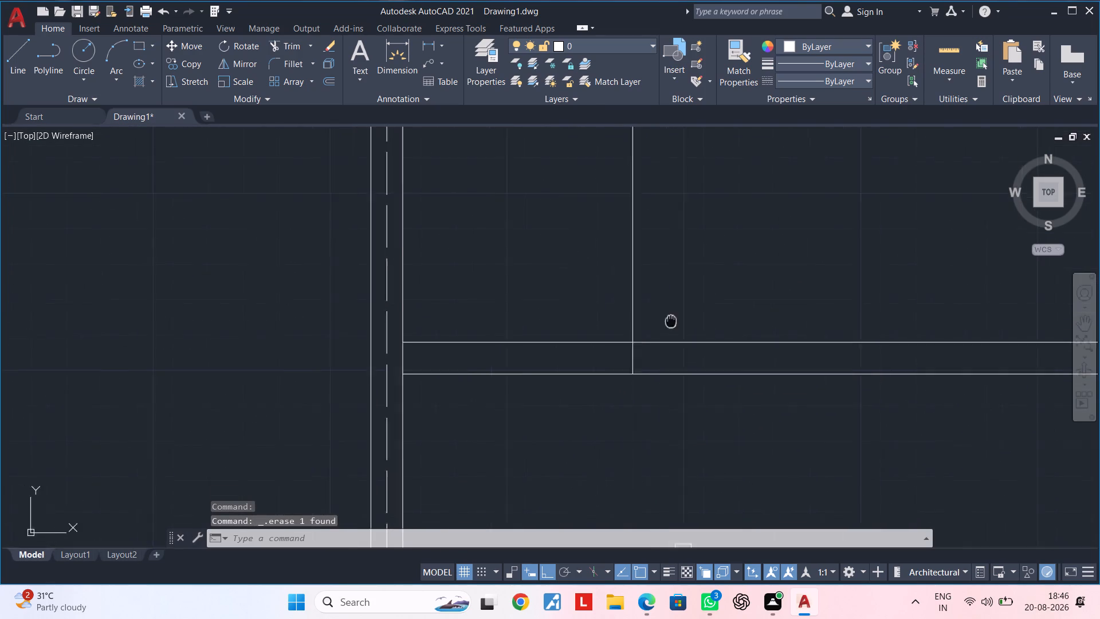
middle_click_drag(671, 321, 721, 288)
Trim the part of the offset line above the upper cross wall, leaving a jamb line between the wall faces.
key("Escape")
key("Escape")
type("tr")
key("space")
left_click(732, 280)
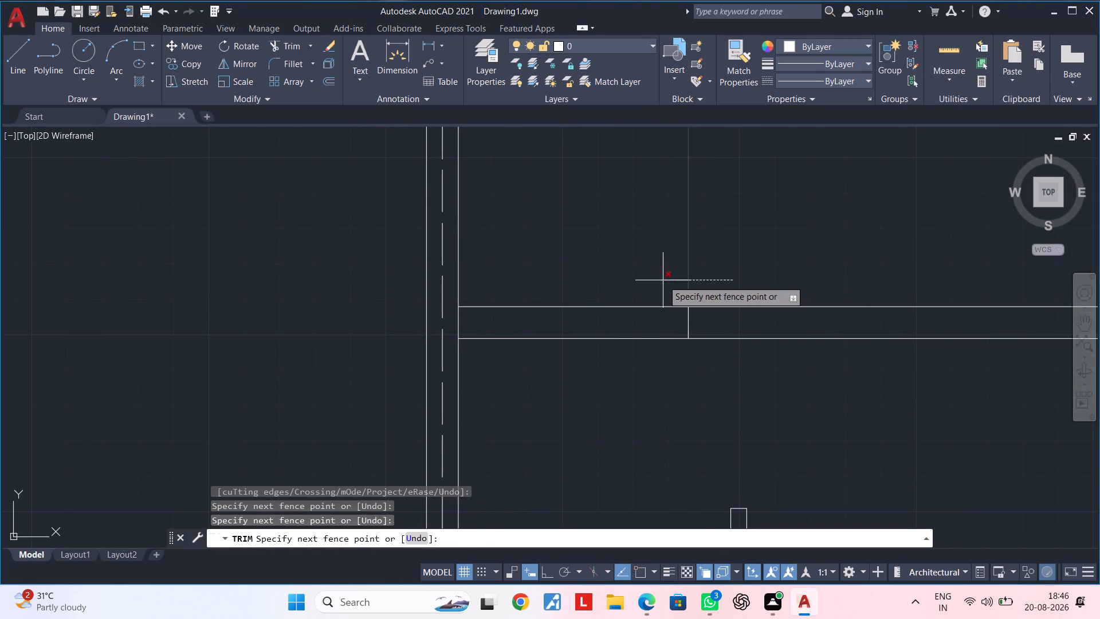
left_click(663, 280)
scroll(663, 280, "down", 4)
scroll(666, 304, "up", 2)
middle_click_drag(673, 358, 680, 383)
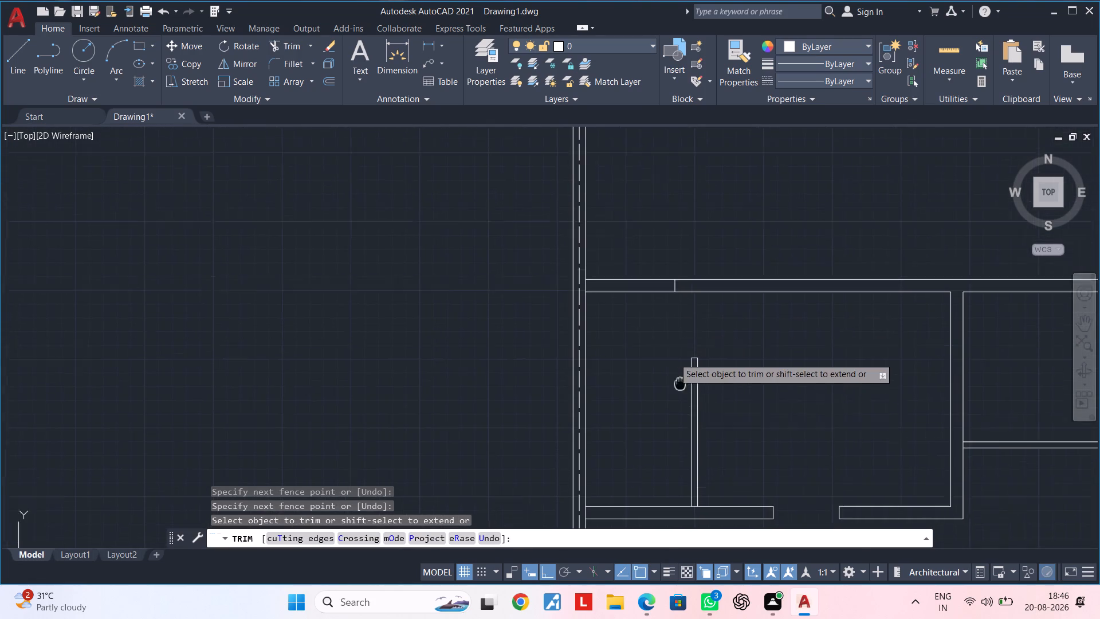
middle_click_drag(680, 383, 683, 401)
scroll(671, 308, "up", 3)
middle_click_drag(663, 314, 672, 354)
key("Escape")
key("Escape")
key("Escape")
Offset the jamb line in the upper cross wall 2' toward the left outer wall.
type("of")
key("space")
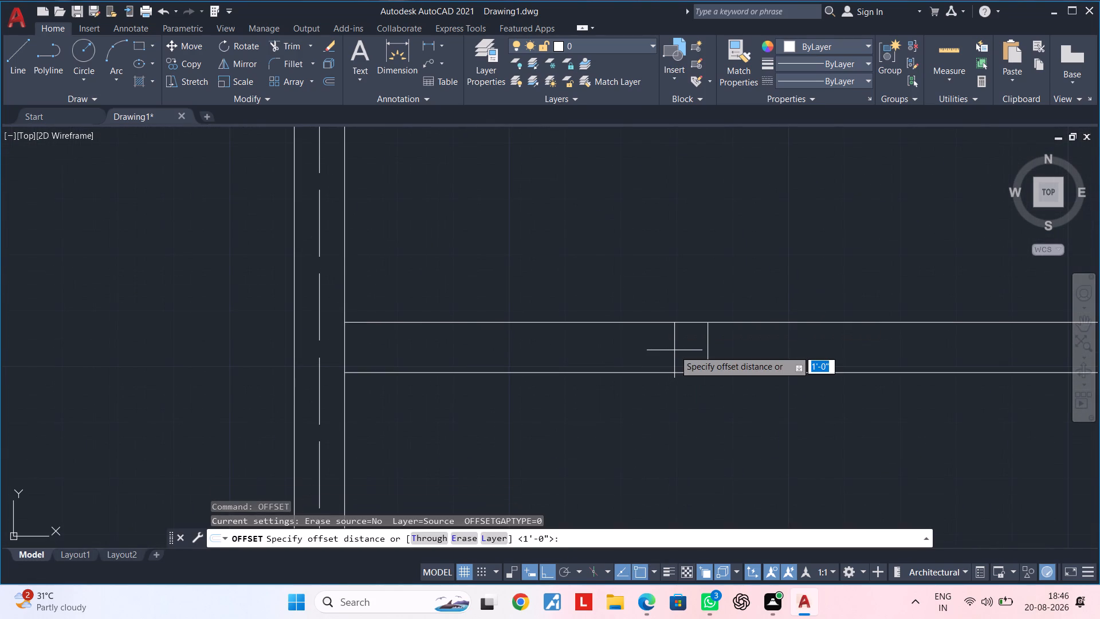
type("2'")
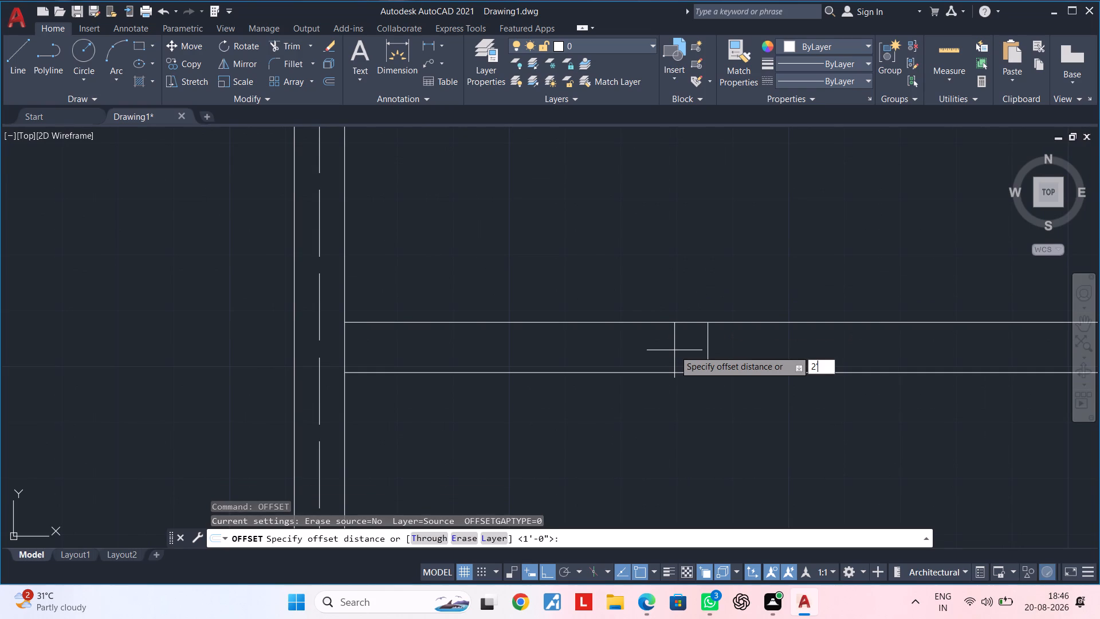
key("Return")
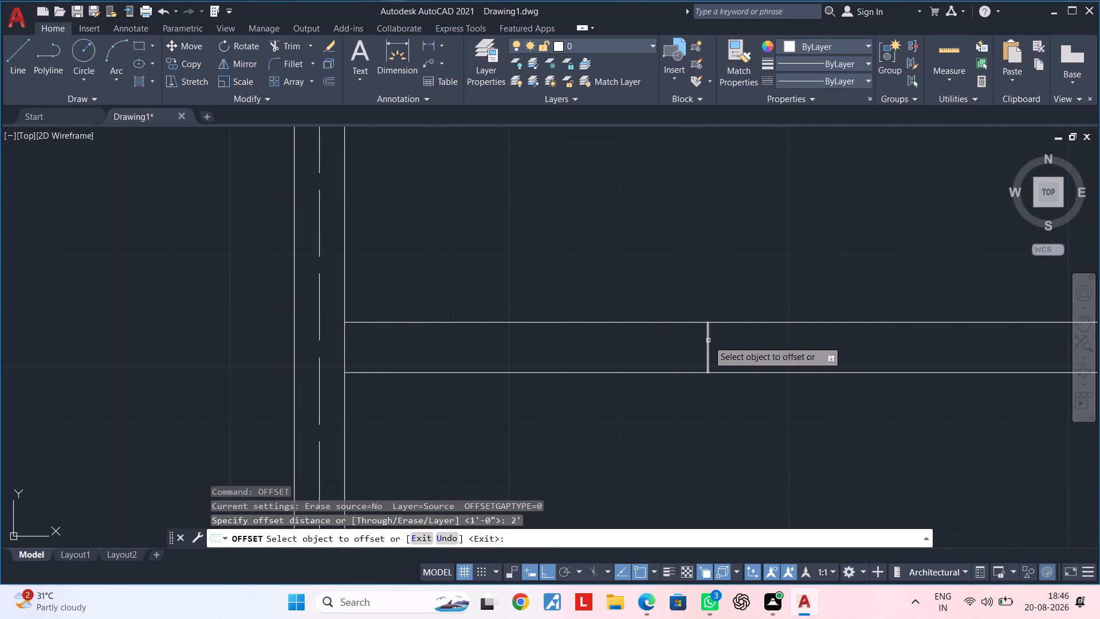
left_click(708, 340)
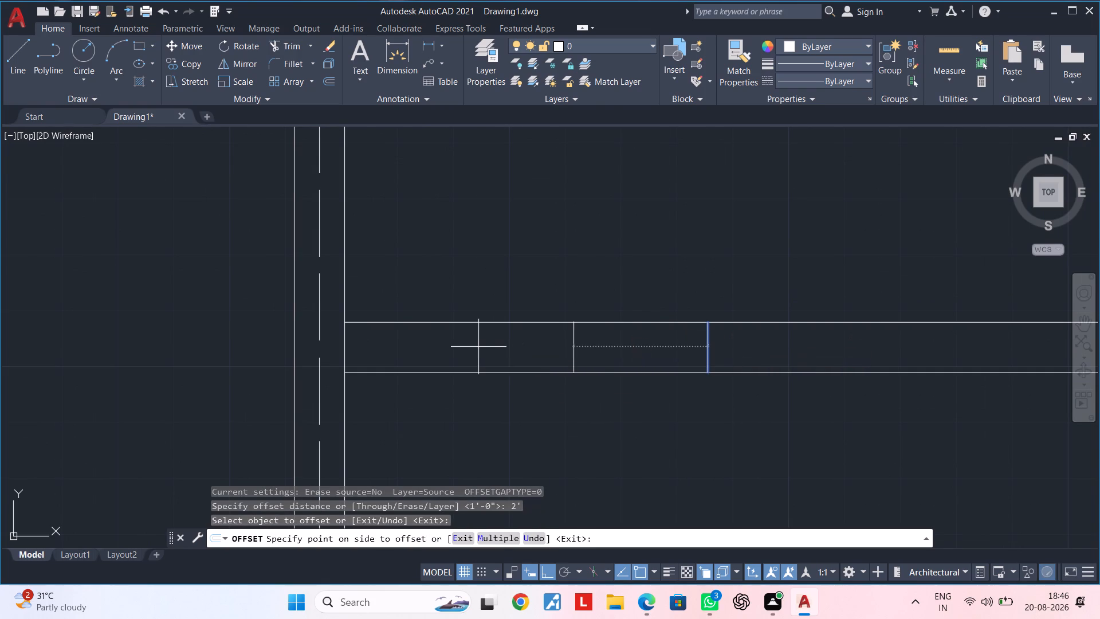
left_click(478, 347)
key("Escape")
Check the linear distance from the left outer wall's inner face to the new jamb line.
left_click(425, 42)
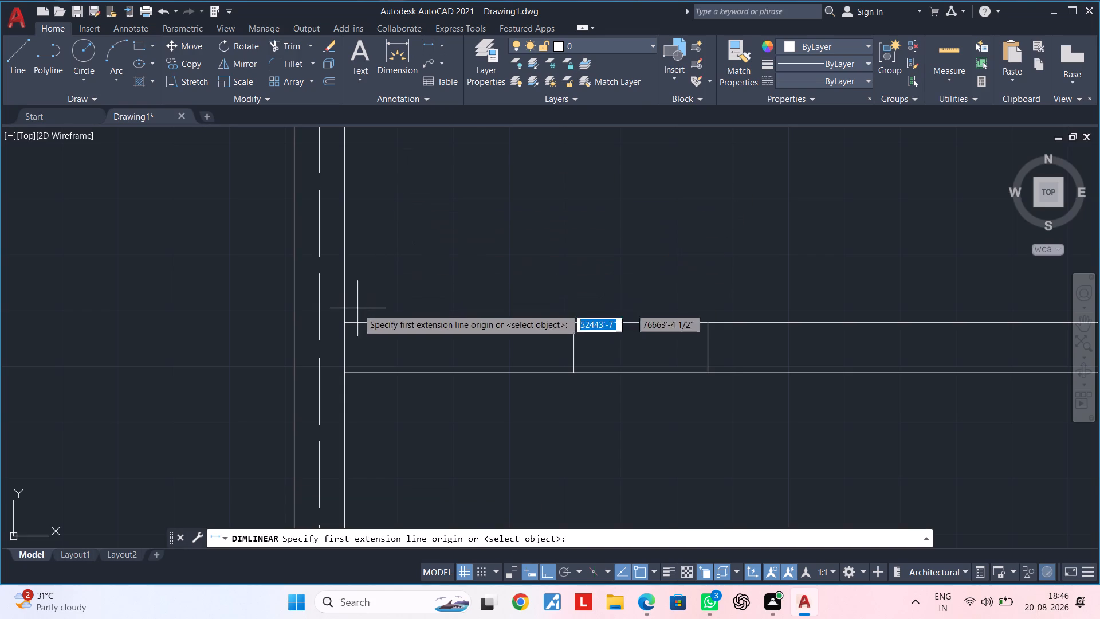
left_click(348, 322)
left_click(573, 322)
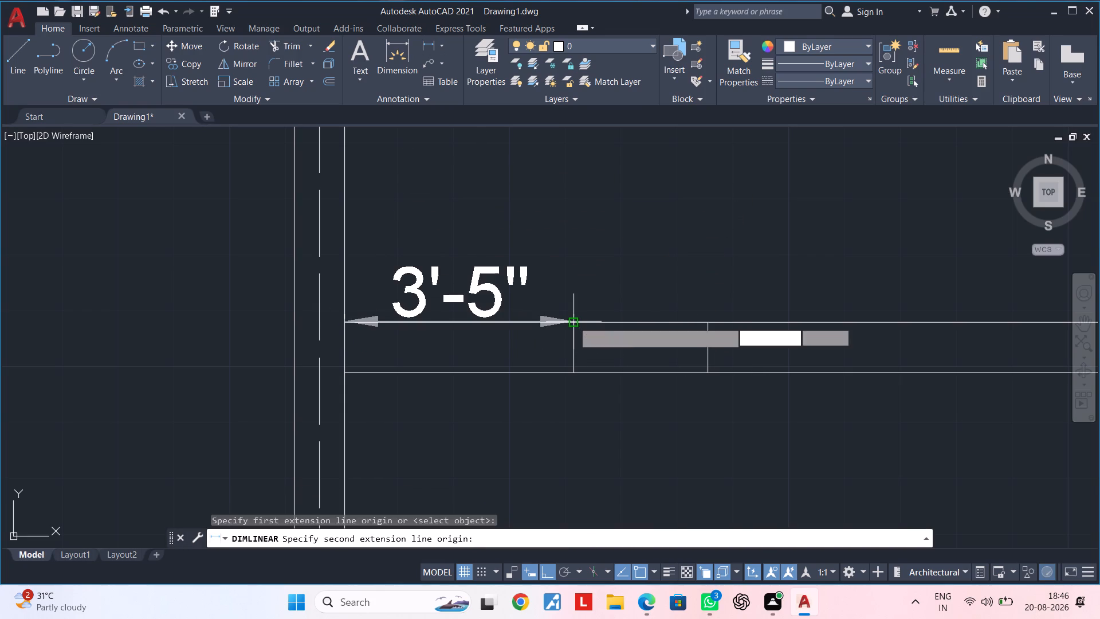
key("Escape")
key("Escape")
Move the new jamb line 1' toward the left outer wall along the upper cross wall.
left_click(574, 334)
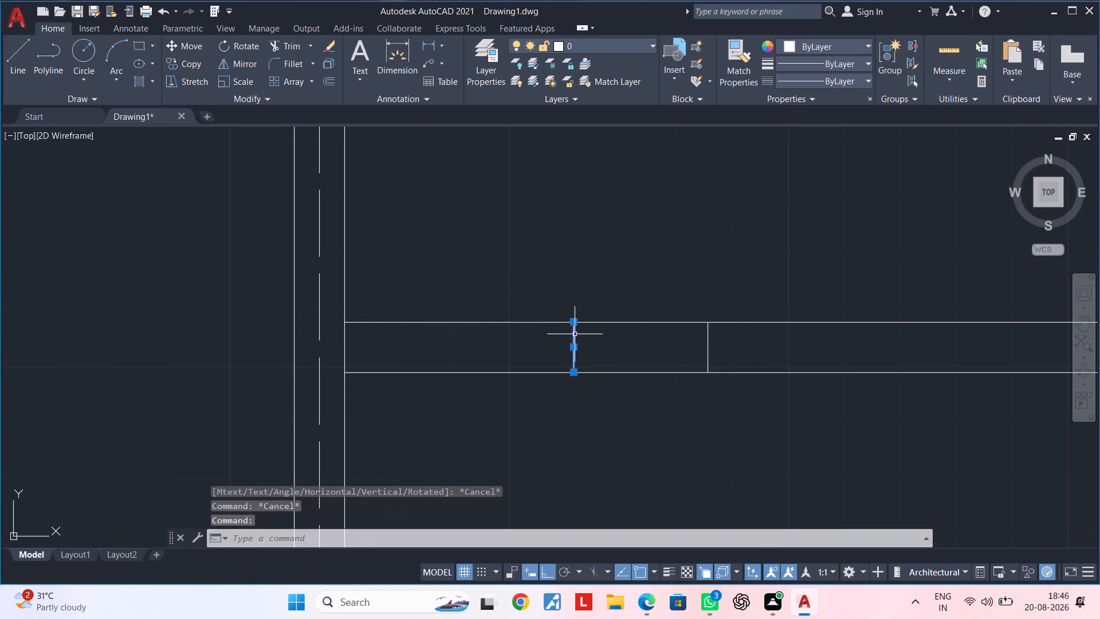
key("m")
key("space")
left_click(571, 370)
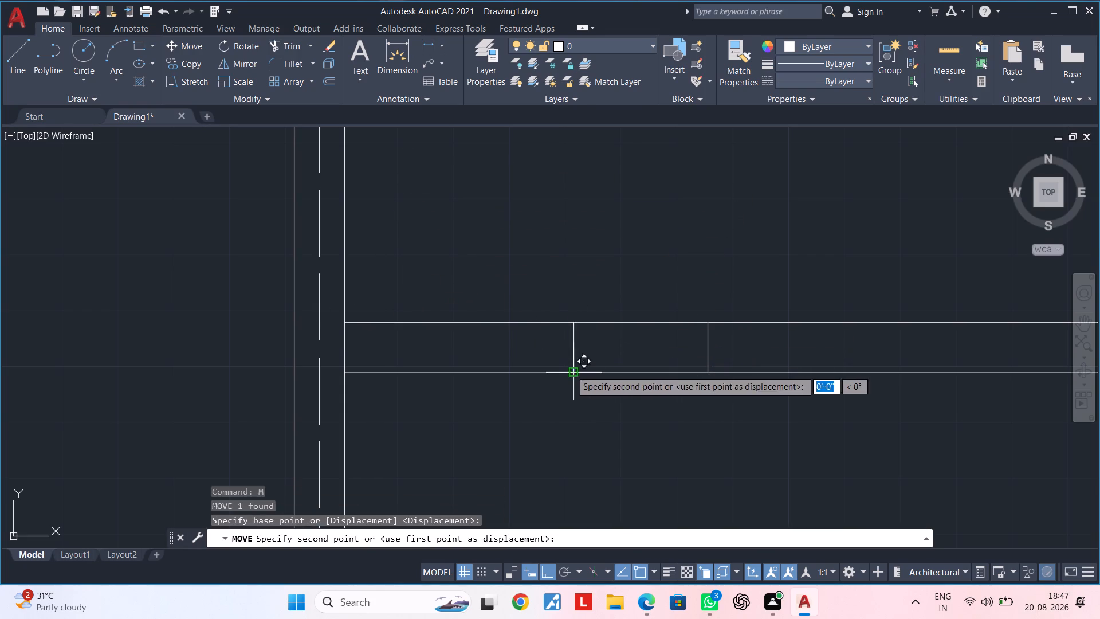
type("1'")
key("Return")
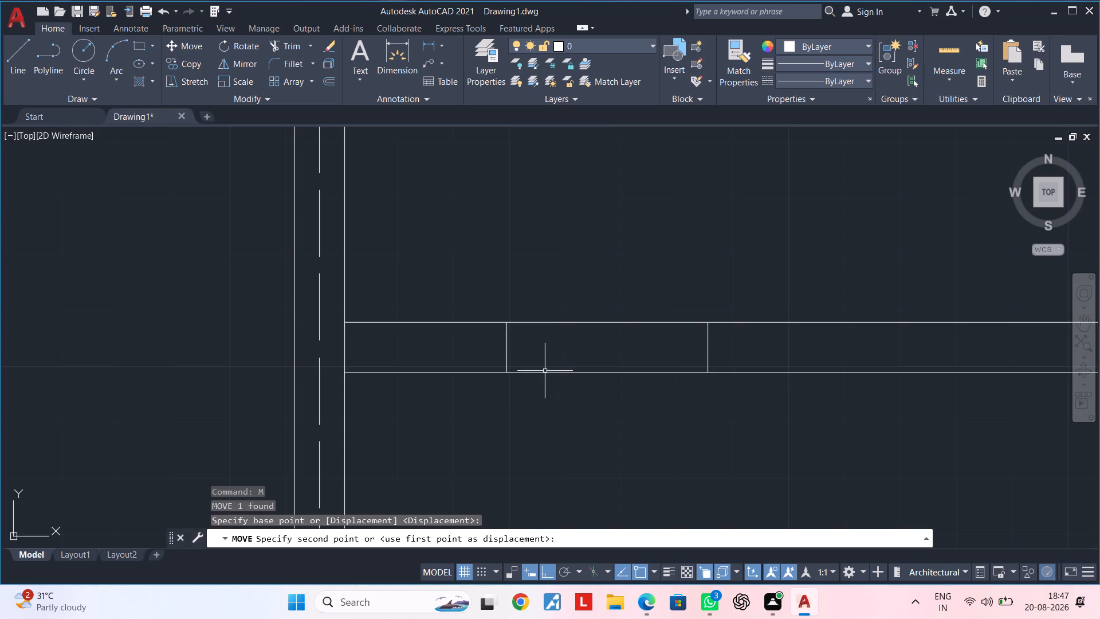
key("Escape")
key("Escape")
key("Escape")
middle_click_drag(541, 432, 461, 421)
key("Escape")
key("Escape")
key("Escape")
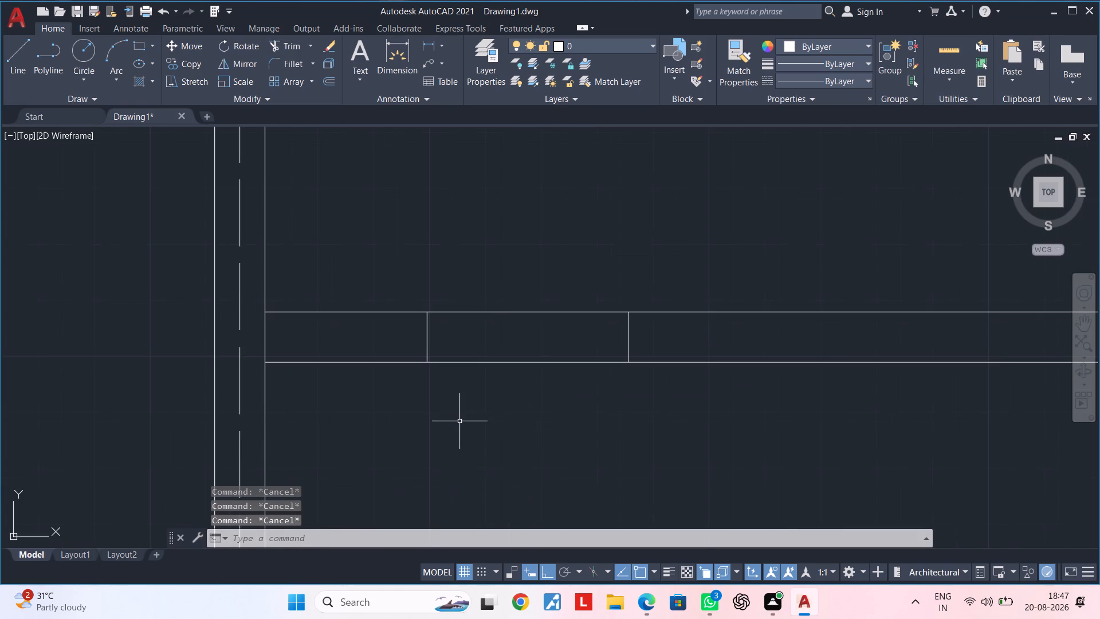
key("Escape")
key("Escape")
key("Escape")
key("Escape")
key("Escape")
key("Escape")
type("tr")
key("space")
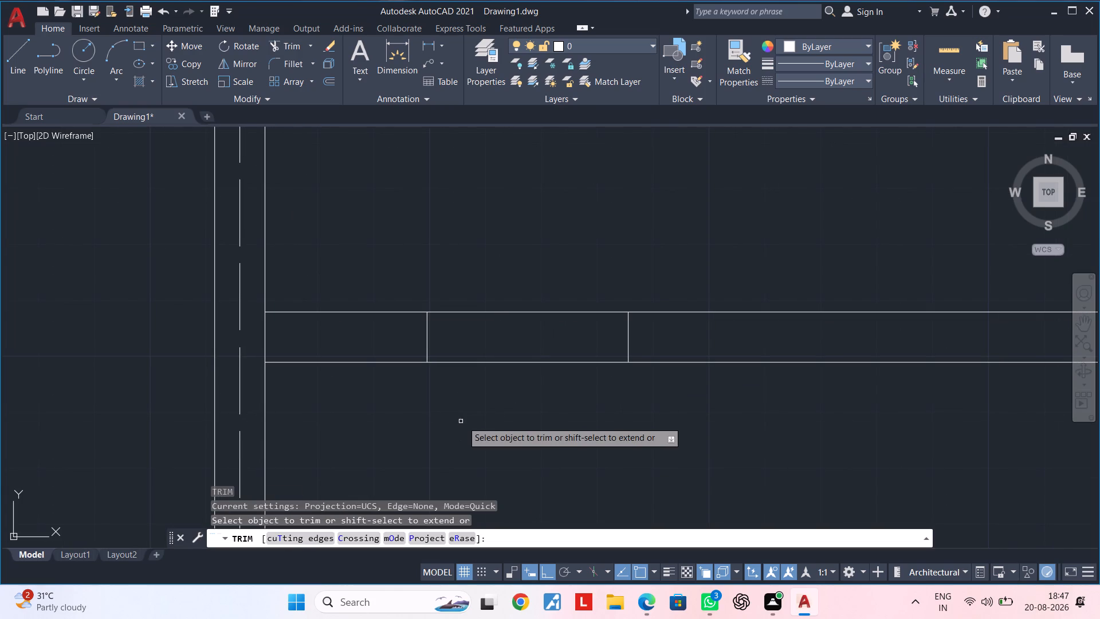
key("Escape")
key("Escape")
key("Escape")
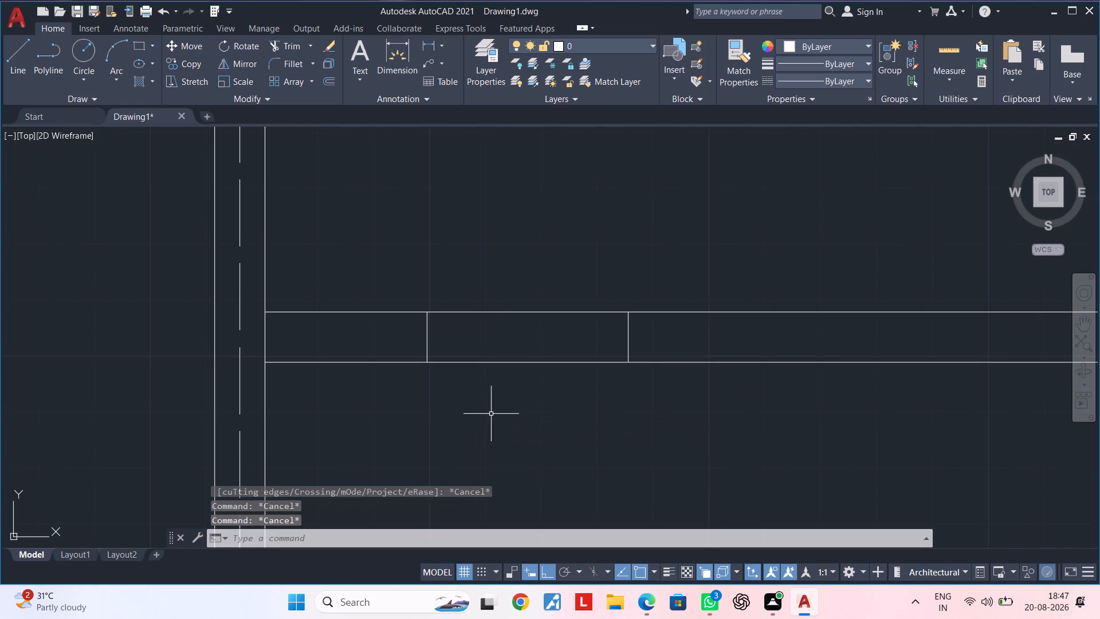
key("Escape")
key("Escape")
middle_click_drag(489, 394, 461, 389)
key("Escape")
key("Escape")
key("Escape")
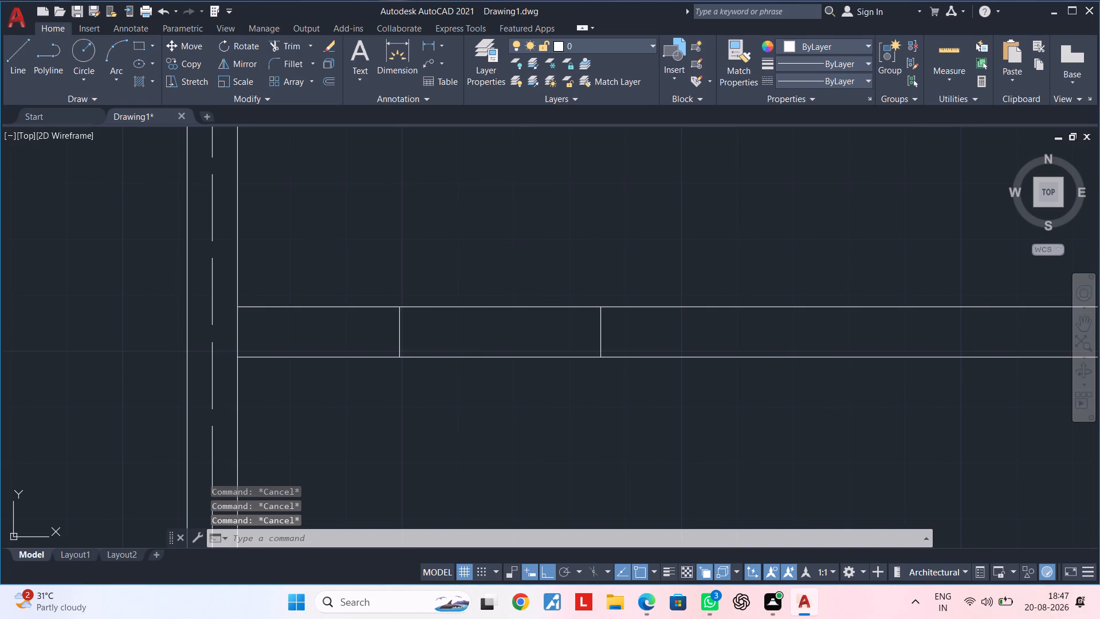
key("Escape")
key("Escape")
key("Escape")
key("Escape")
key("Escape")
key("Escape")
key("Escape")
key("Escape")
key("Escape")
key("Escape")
Draw a rectangle over the upper cross wall's opening, from the left jamb's upper end to the right jamb's lower end.
type("re")
type("c")
key("space")
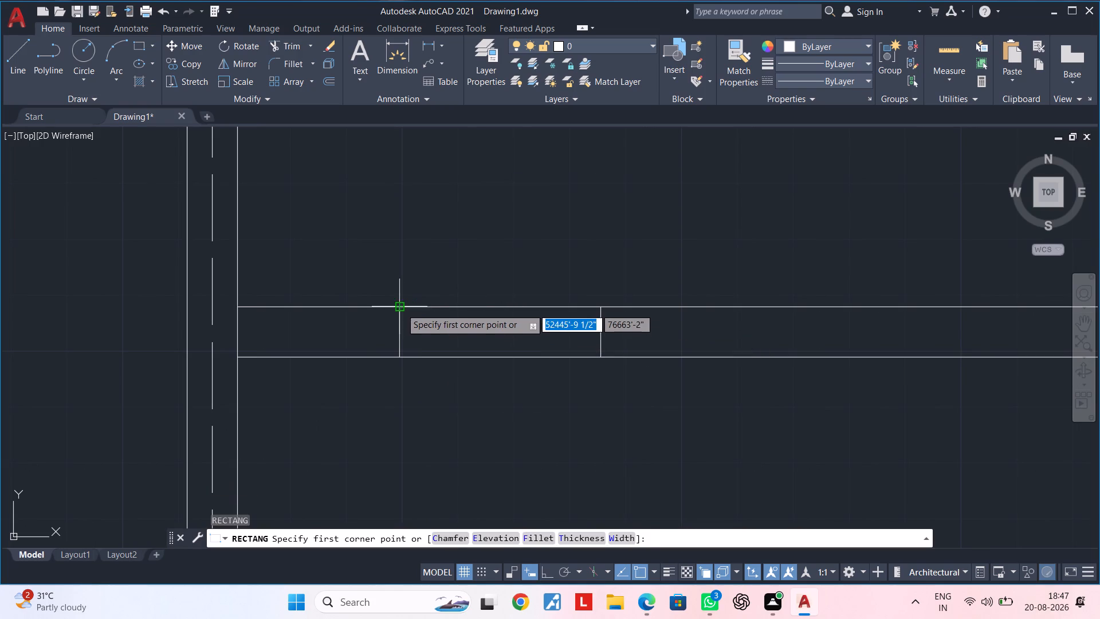
left_click(401, 308)
left_click(601, 358)
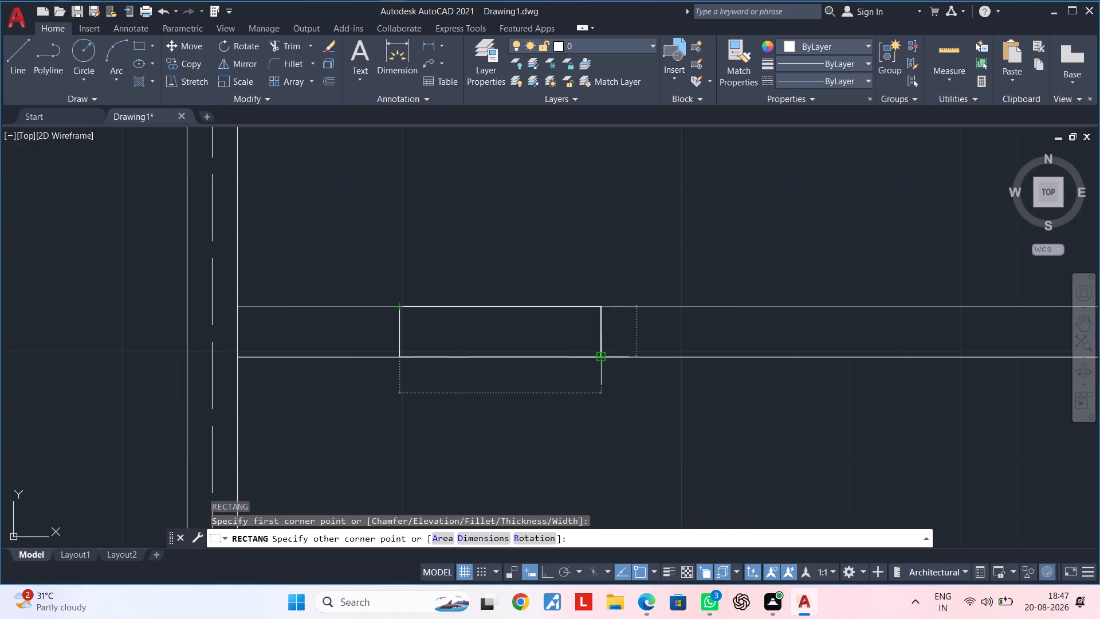
middle_click_drag(498, 342, 569, 331)
key("Escape")
key("Escape")
middle_click_drag(554, 327, 512, 332)
key("Escape")
key("Escape")
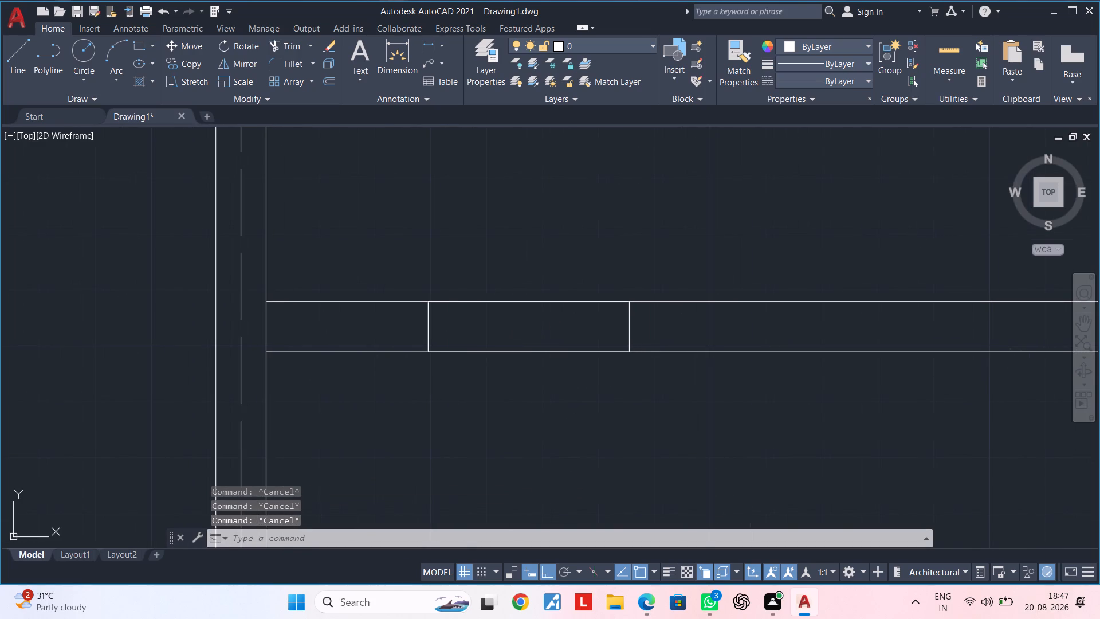
key("Escape")
key("Escape")
Draw a horizontal centre line through the opening rectangle, from the left jamb's midpoint to the right jamb.
scroll(486, 321, "up", 3)
middle_click_drag(468, 323, 532, 309)
key("Escape")
key("Escape")
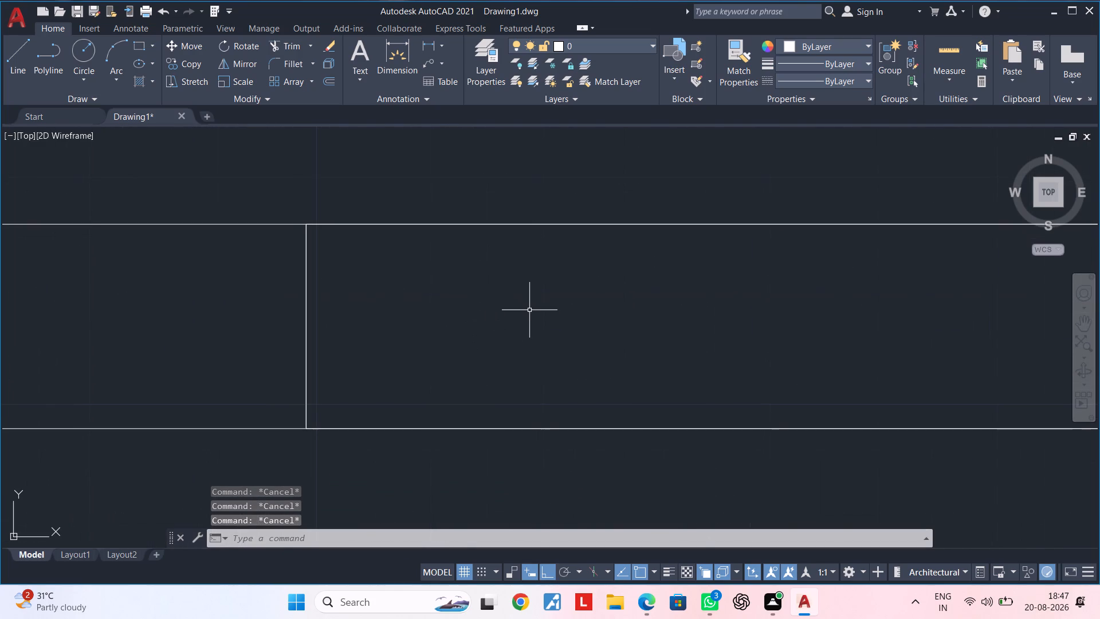
key("Escape")
key("Escape")
key("Escape")
type("l")
key("space")
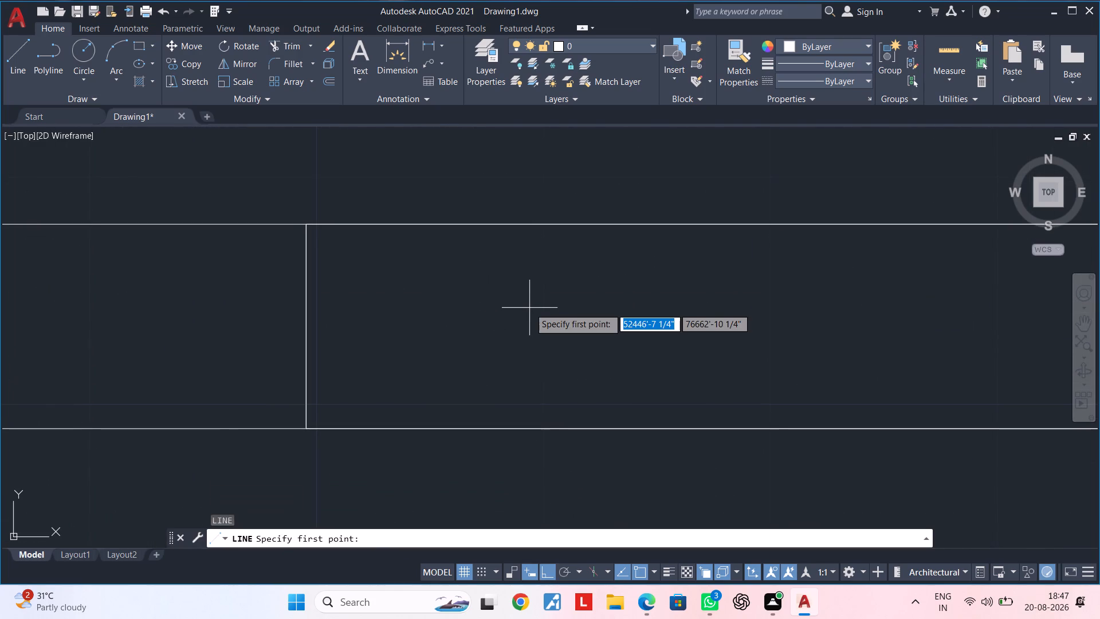
left_click(308, 329)
scroll(694, 323, "down", 2)
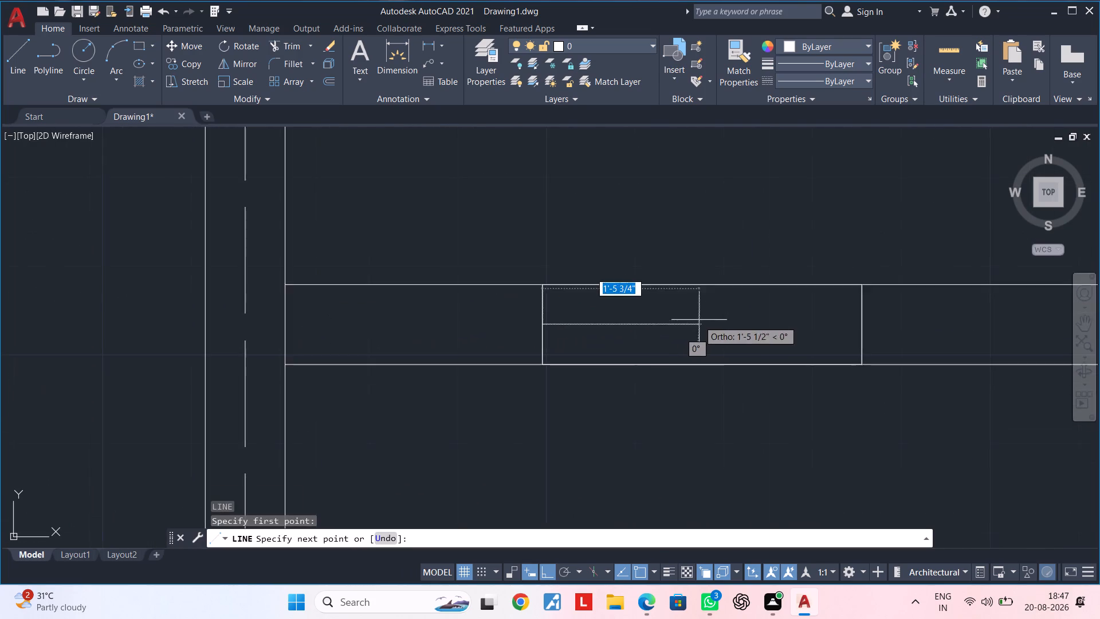
middle_click_drag(701, 320, 544, 319)
left_click(707, 325)
key("Escape")
key("Escape")
middle_click_drag(578, 322, 657, 300)
key("Escape")
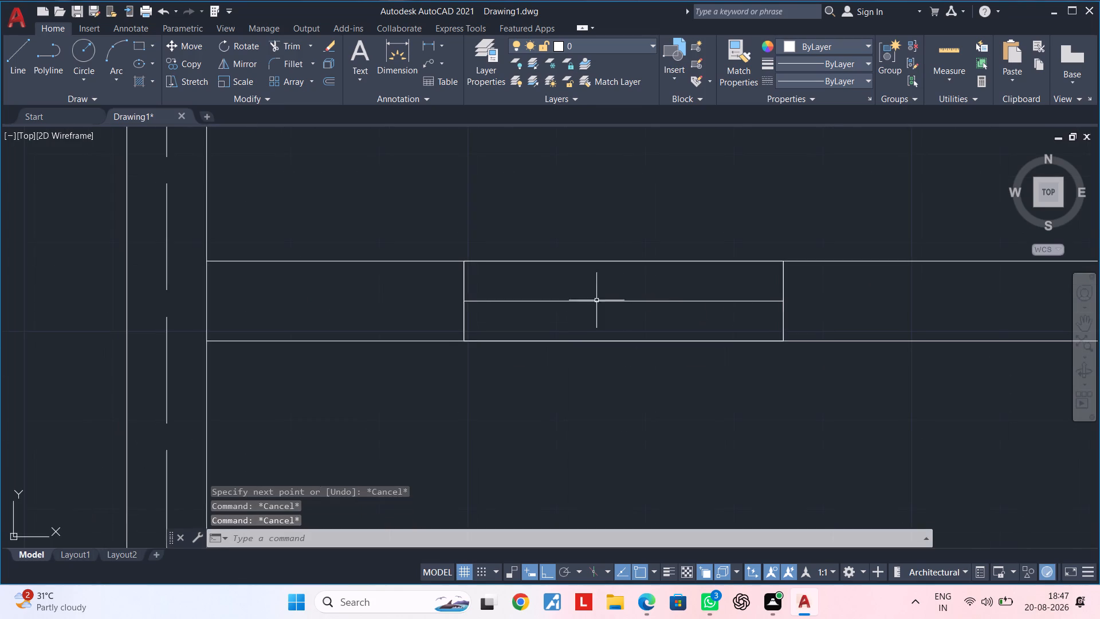
Offset the opening's horizontal centre line 2" to both sides, above and below.
middle_click_drag(593, 297, 533, 305)
key("Escape")
key("Escape")
type("of")
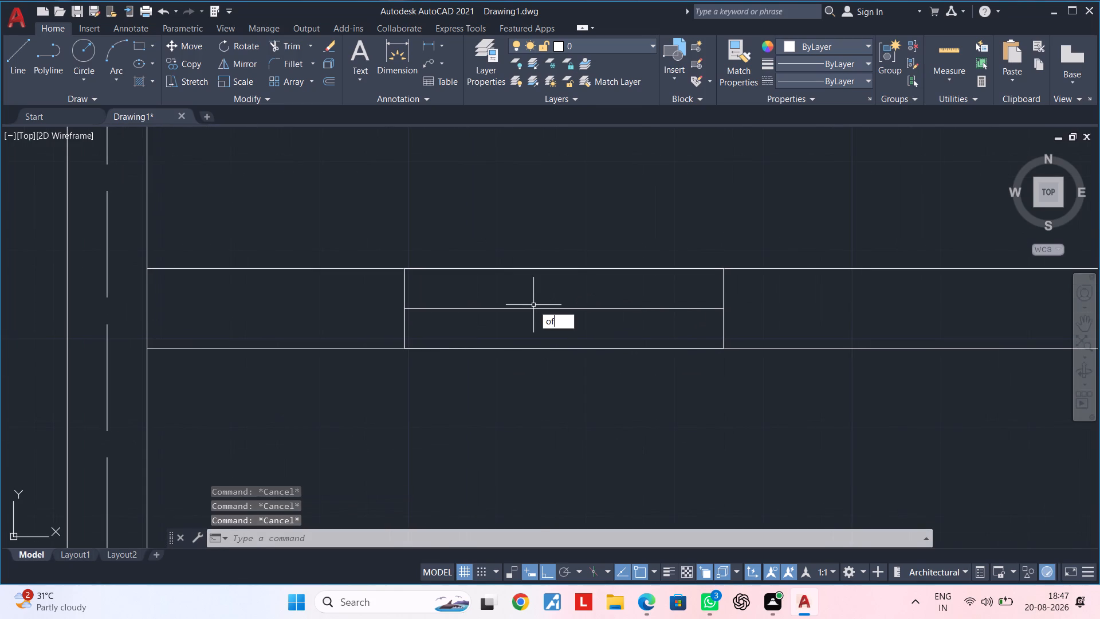
key("space")
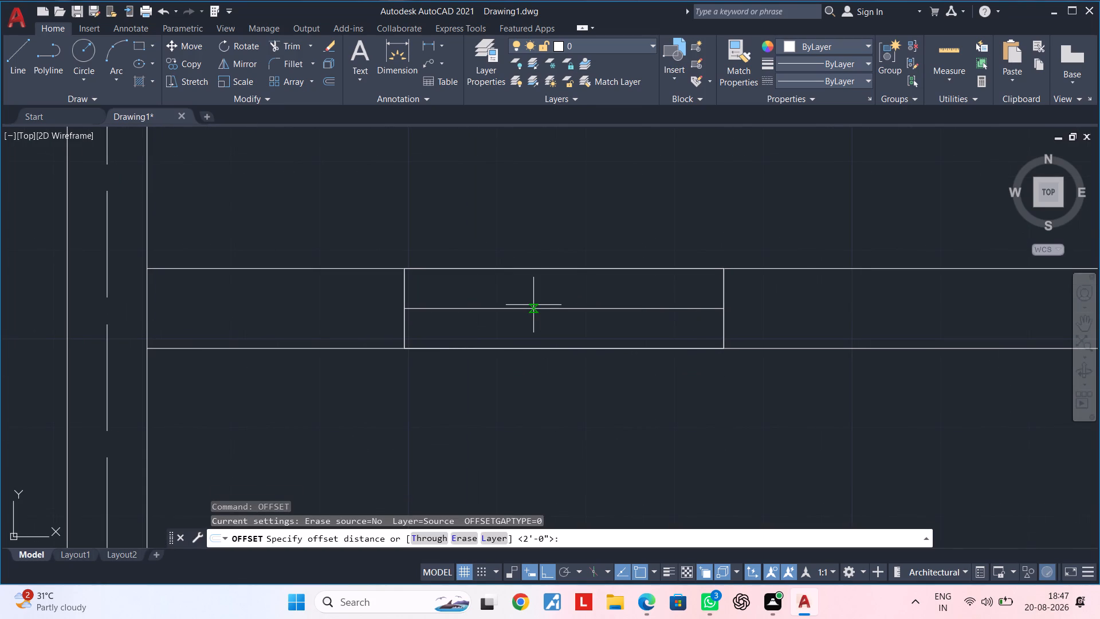
type("2\"")
key("Return")
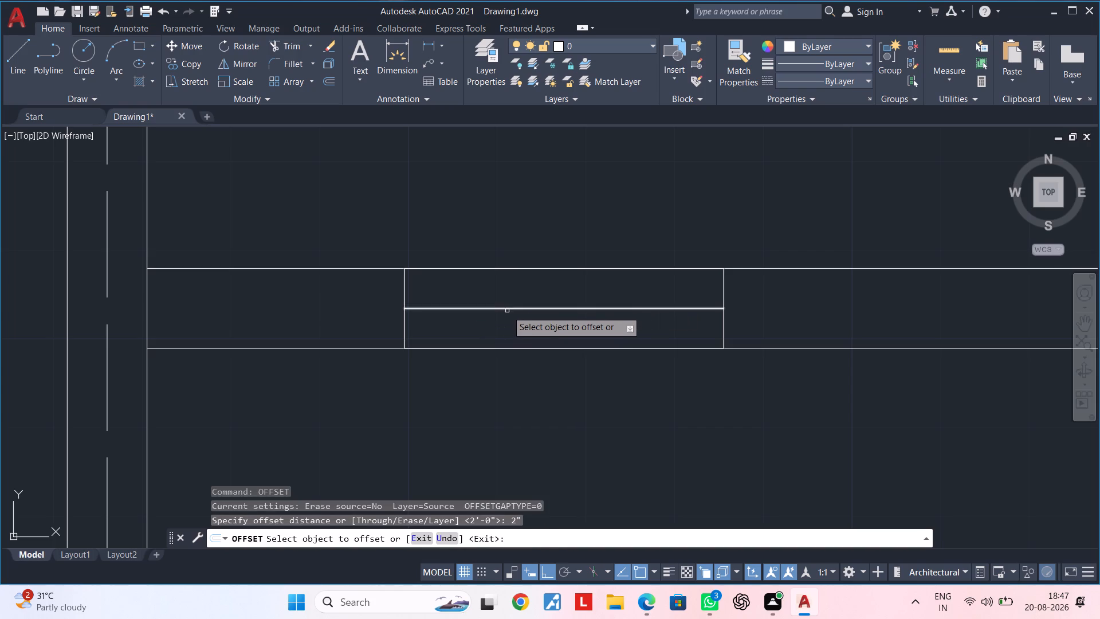
left_click(506, 309)
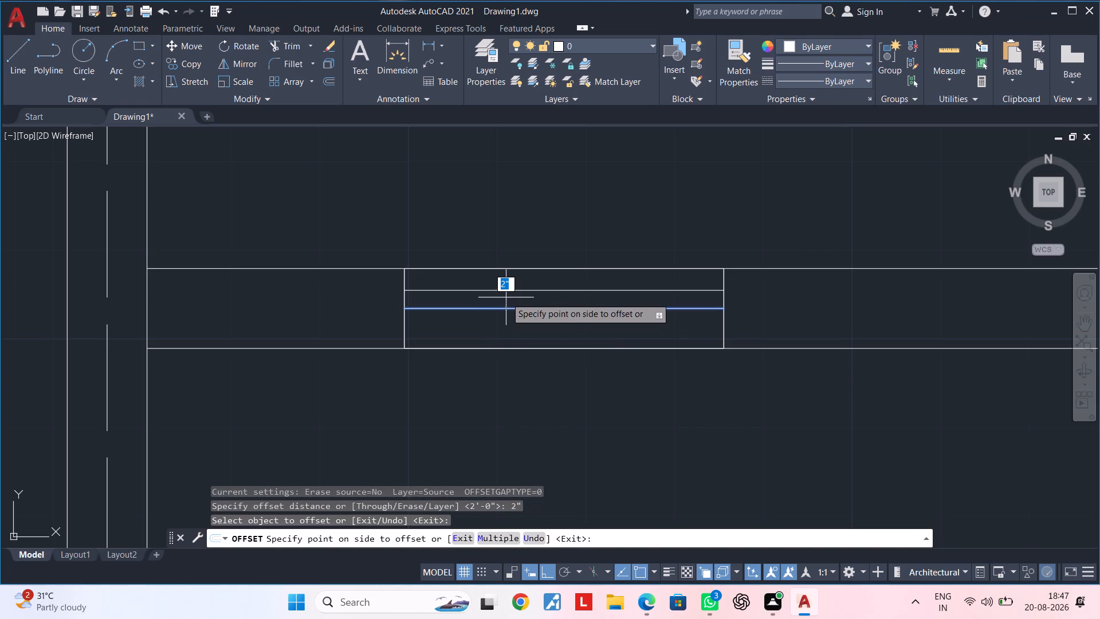
left_click(506, 297)
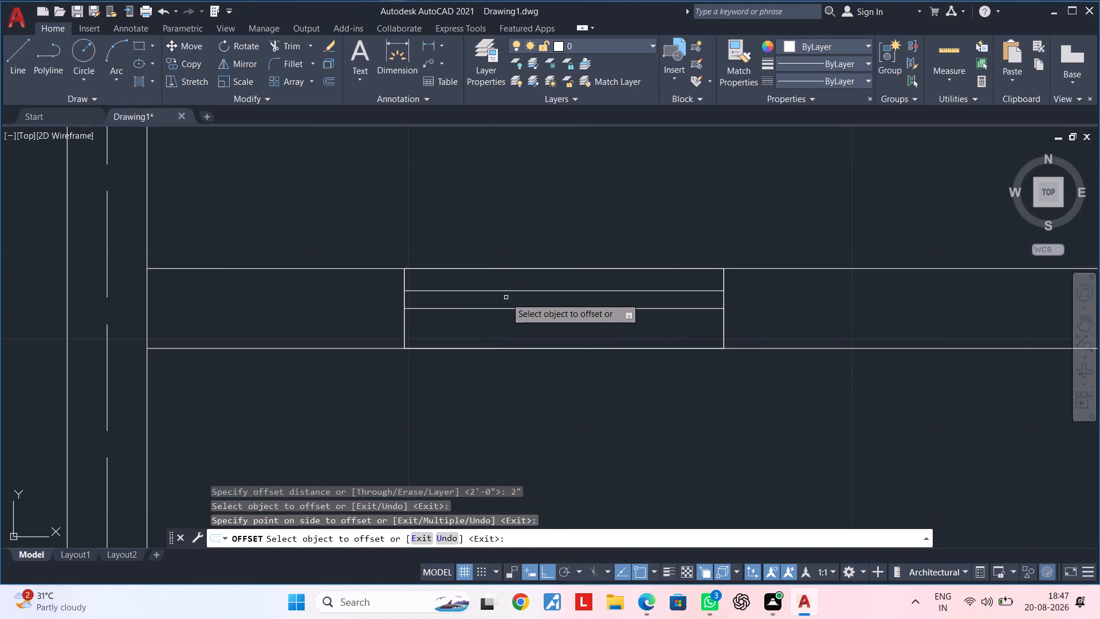
left_click(516, 308)
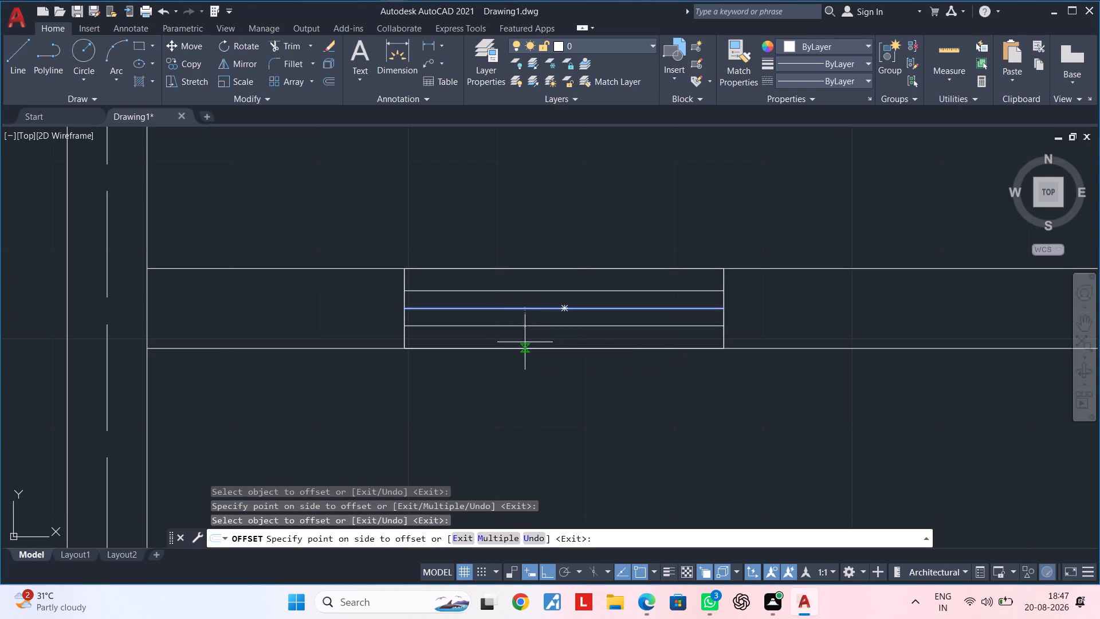
left_click(525, 342)
key("Escape")
key("Escape")
Draw a vertical line across the opening rectangle, from the midpoint of its upper edge to its lower edge.
key("l")
key("space")
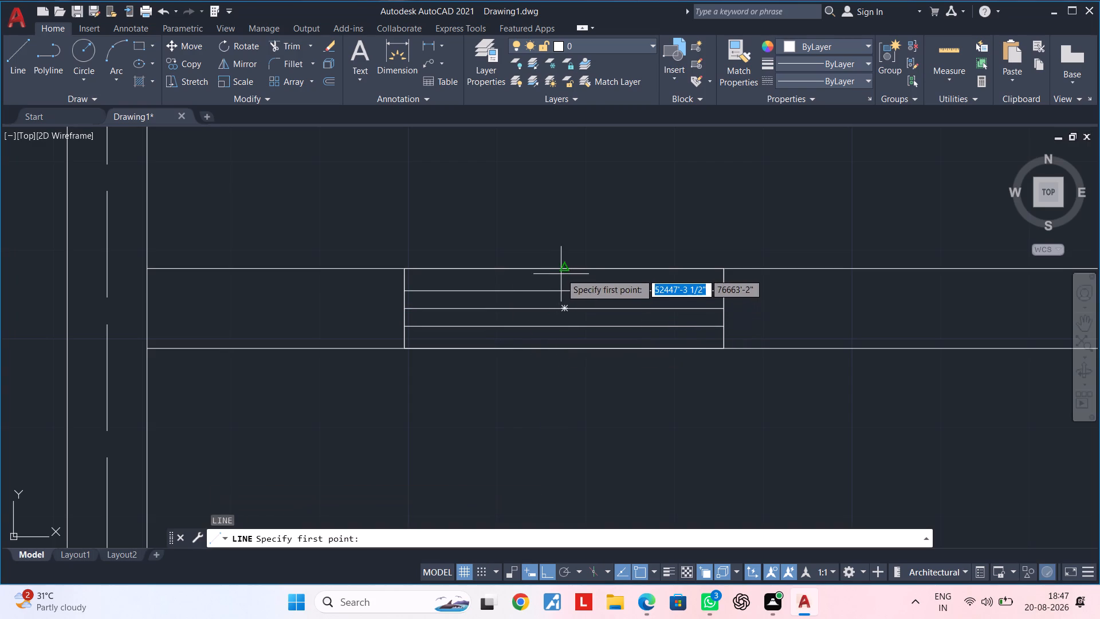
left_click(563, 271)
left_click(562, 347)
key("Escape")
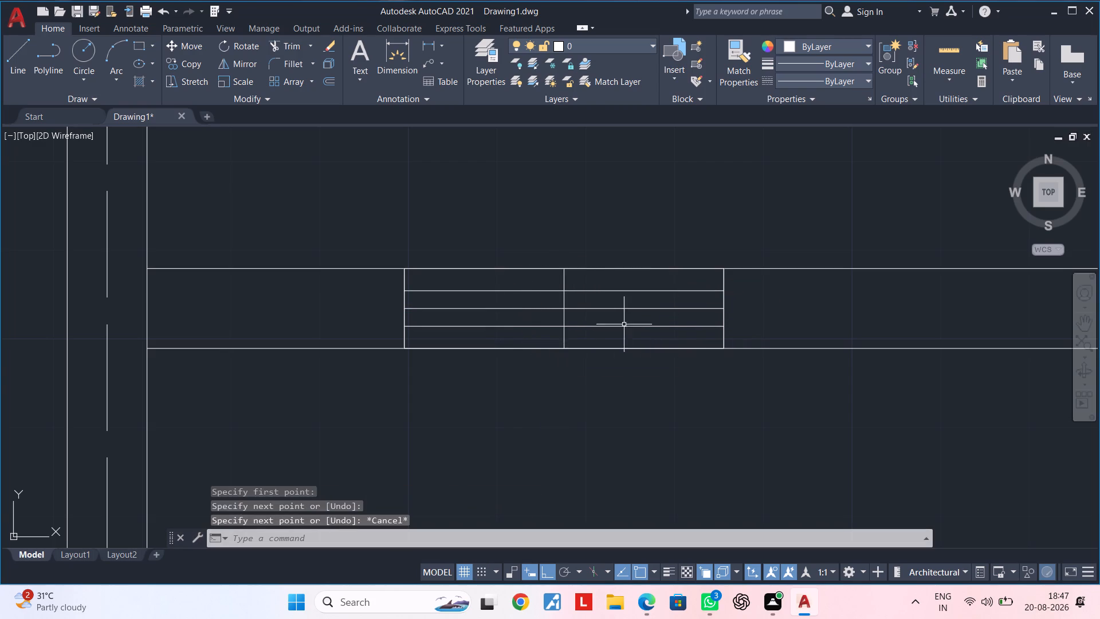
key("Escape")
Delete the horizontal centre line of the opening, keeping the two offset lines.
middle_click_drag(555, 320, 584, 314)
scroll(543, 301, "up", 1)
middle_click_drag(536, 299, 591, 305)
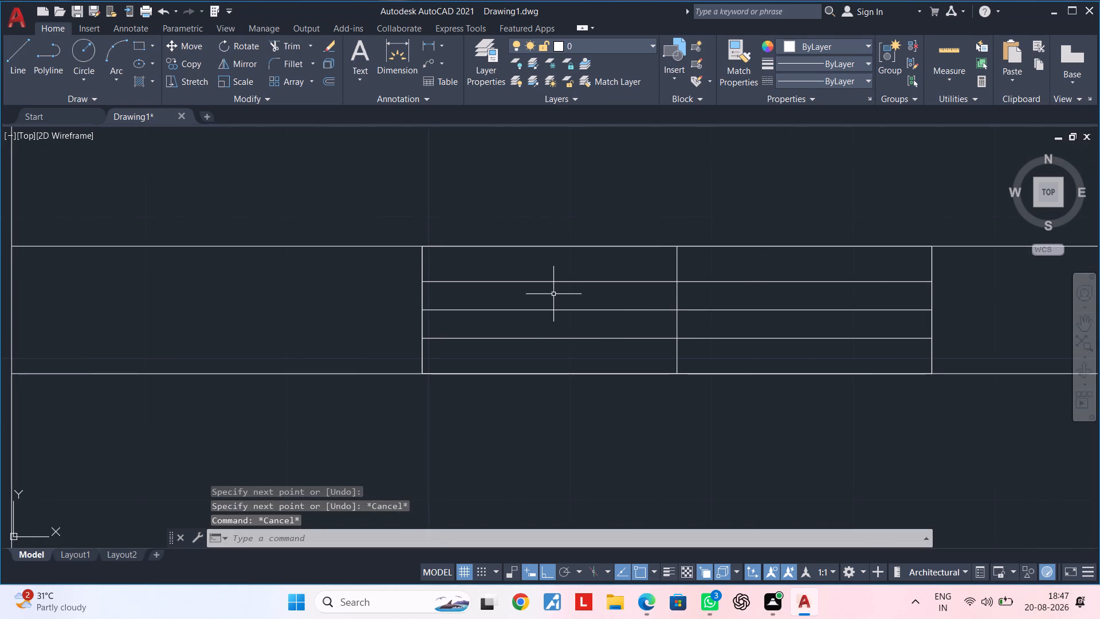
scroll(551, 293, "up", 1)
middle_click_drag(551, 293, 530, 306)
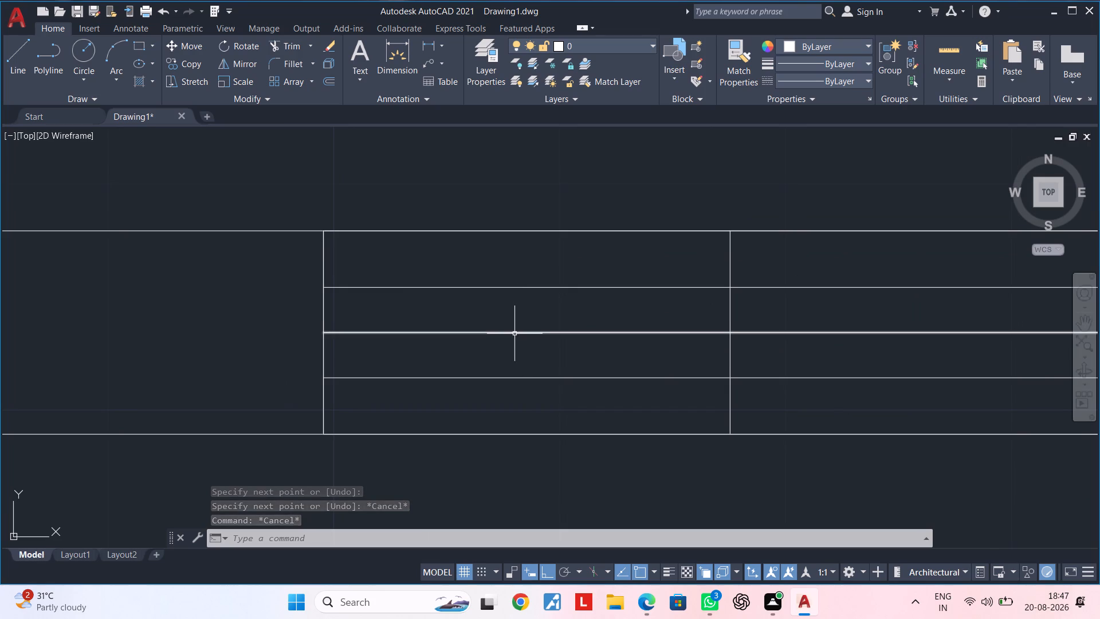
left_click(514, 334)
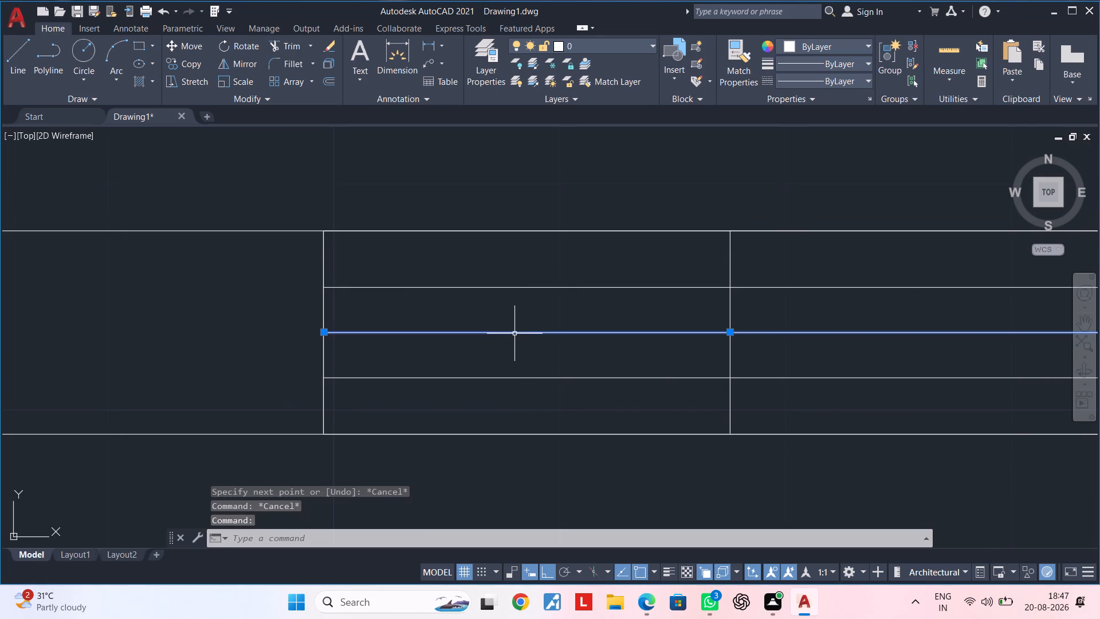
key("Delete")
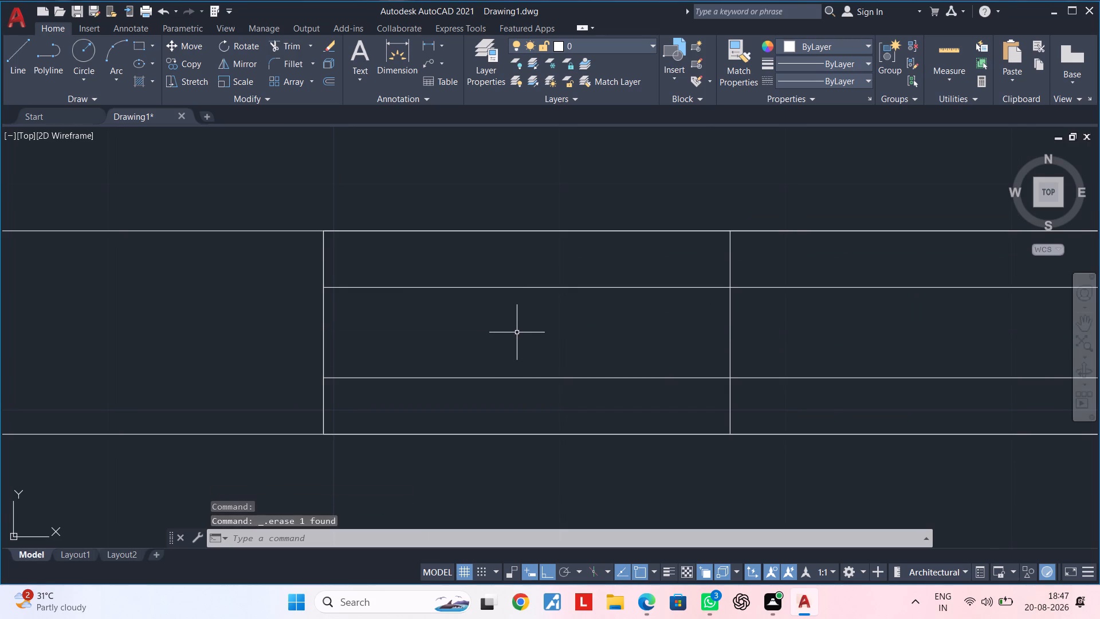
scroll(518, 332, "down", 1)
middle_click_drag(517, 332, 450, 349)
key("Escape")
key("Escape")
key("Escape")
key("Escape")
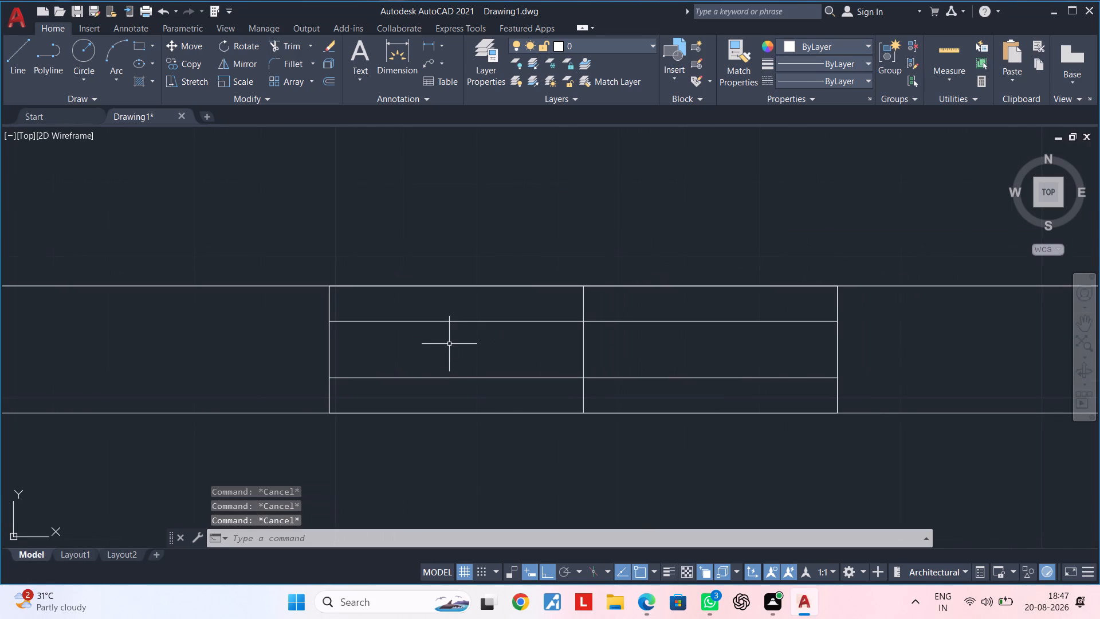
Offset each of the two remaining horizontal lines in the opening 1" both upward and downward.
type("of 1\"")
key("Return")
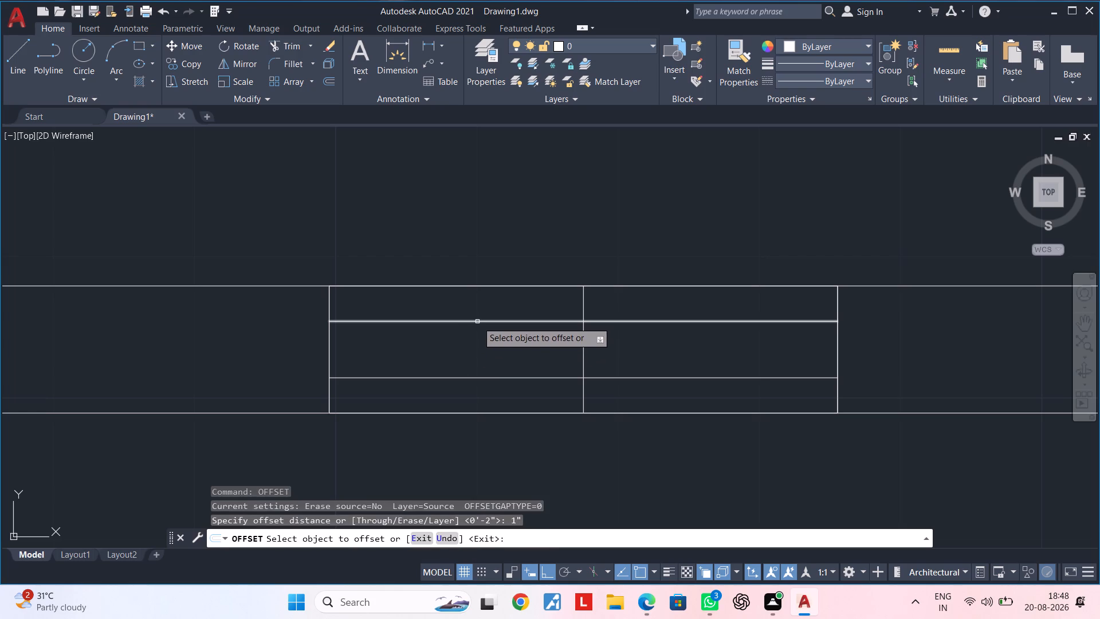
left_click(477, 322)
left_click(472, 349)
left_click(476, 322)
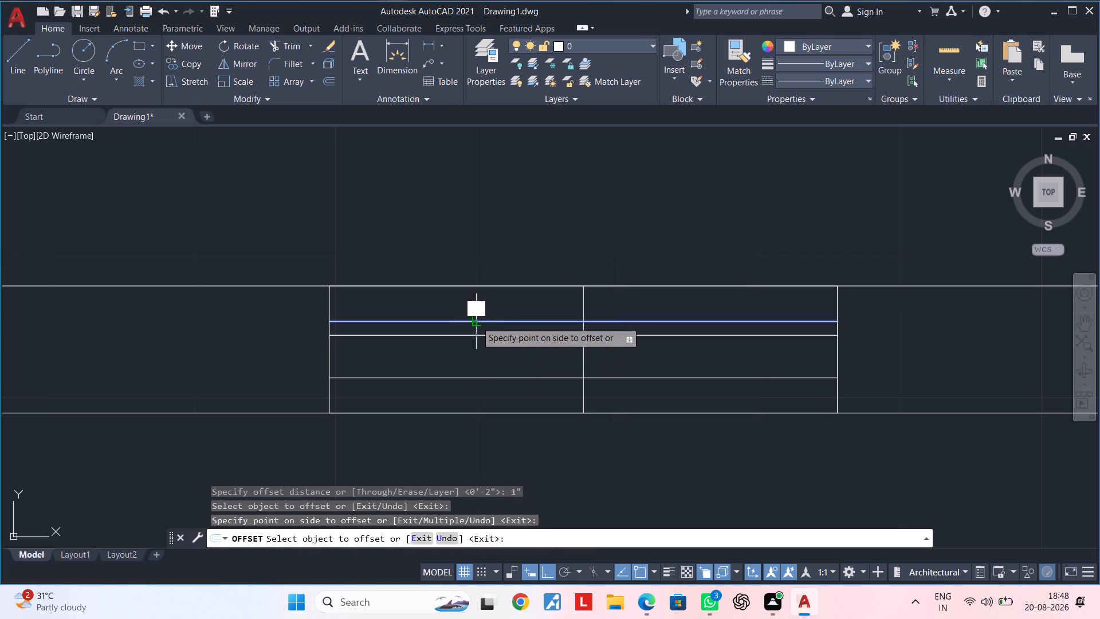
left_click(477, 308)
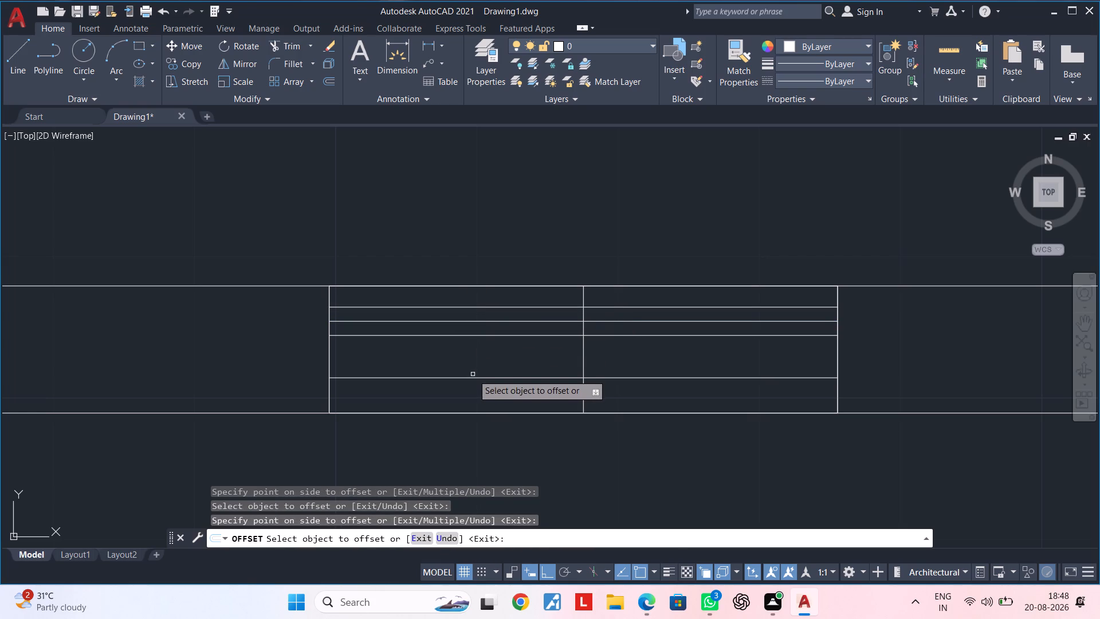
left_click(473, 377)
left_click(475, 363)
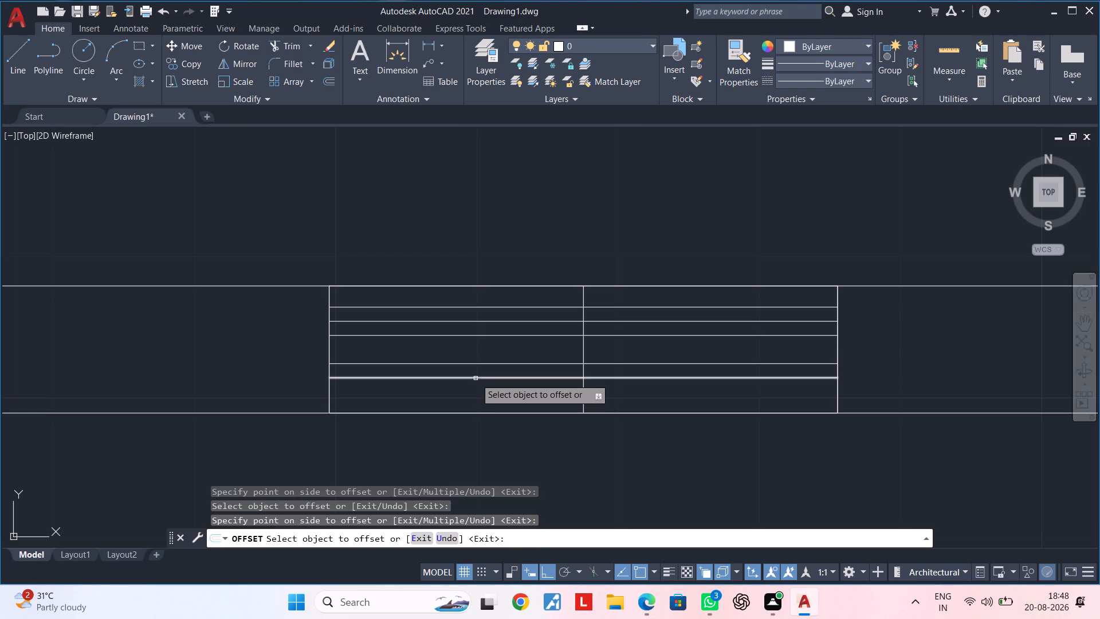
left_click(476, 378)
left_click(472, 394)
key("Escape")
key("Escape")
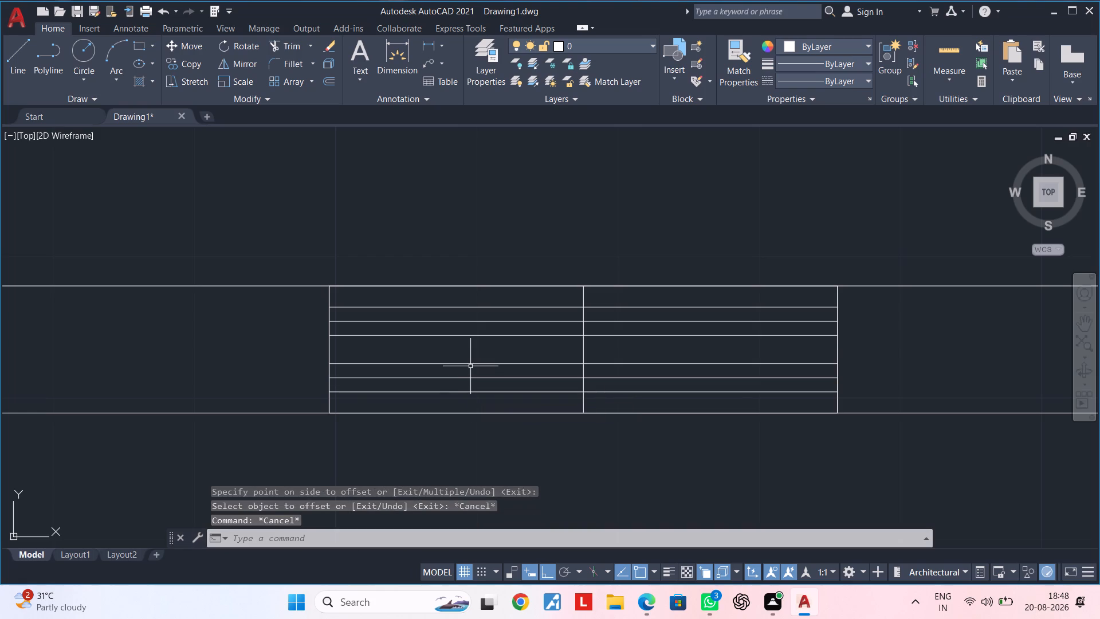
key("Escape")
key("Escape")
key("Escape")
key("Escape")
key("Escape")
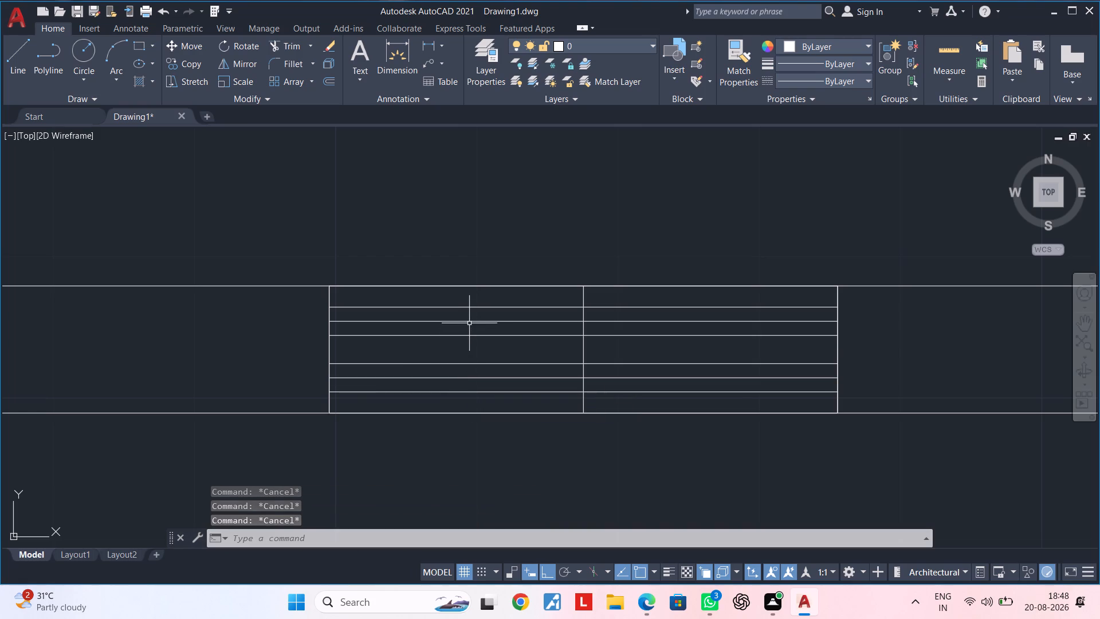
Delete the two source lines in the middle of each 1" offset pair.
left_click(472, 320)
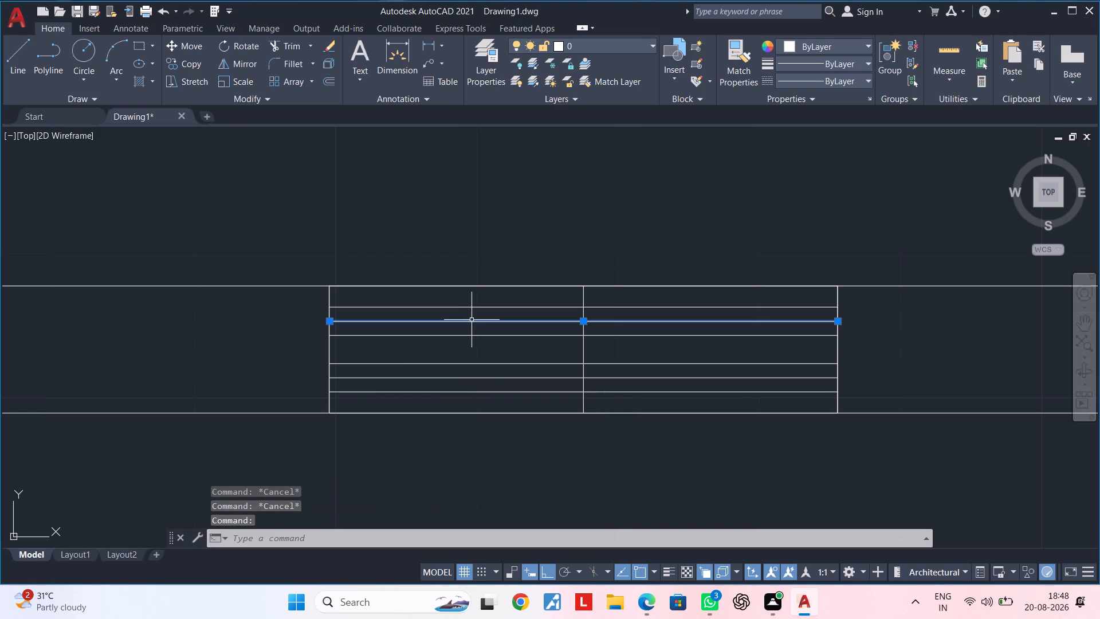
key("Delete")
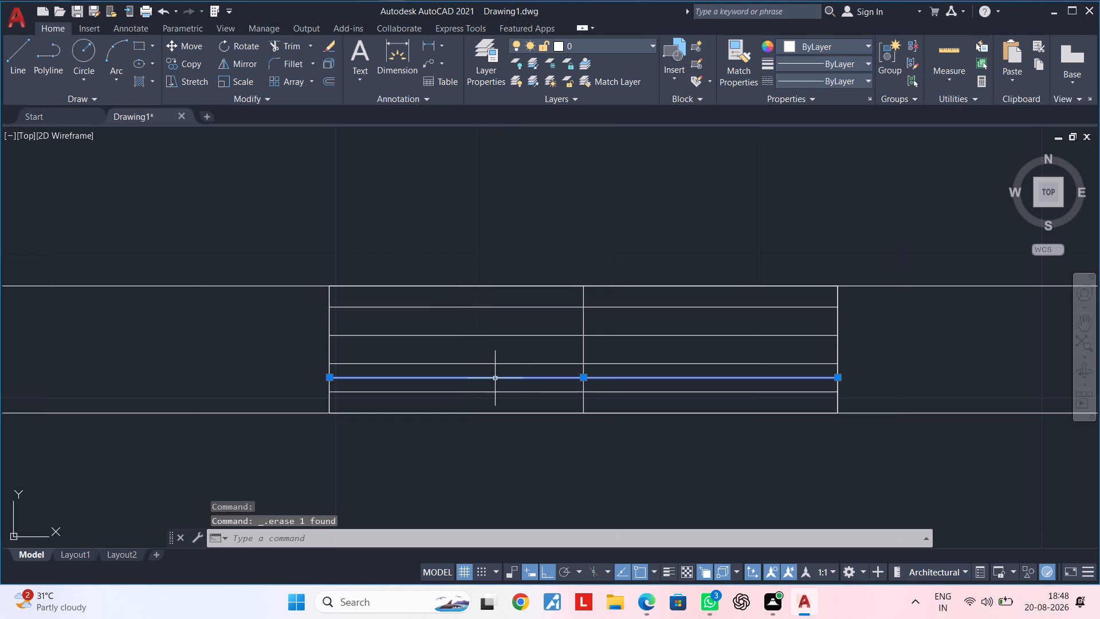
left_click(495, 378)
key("Delete")
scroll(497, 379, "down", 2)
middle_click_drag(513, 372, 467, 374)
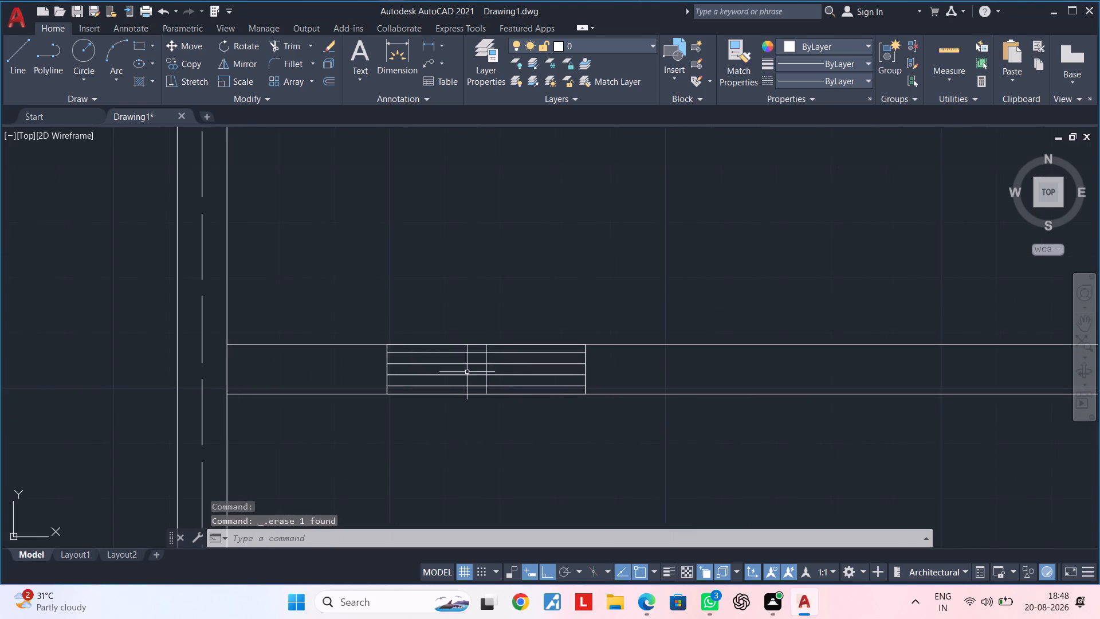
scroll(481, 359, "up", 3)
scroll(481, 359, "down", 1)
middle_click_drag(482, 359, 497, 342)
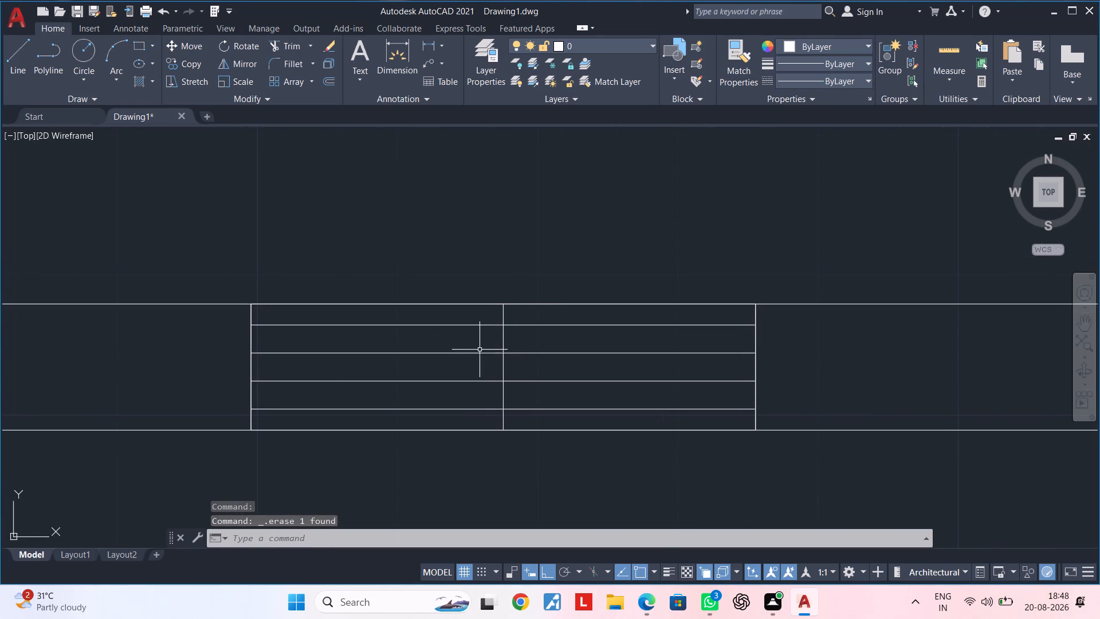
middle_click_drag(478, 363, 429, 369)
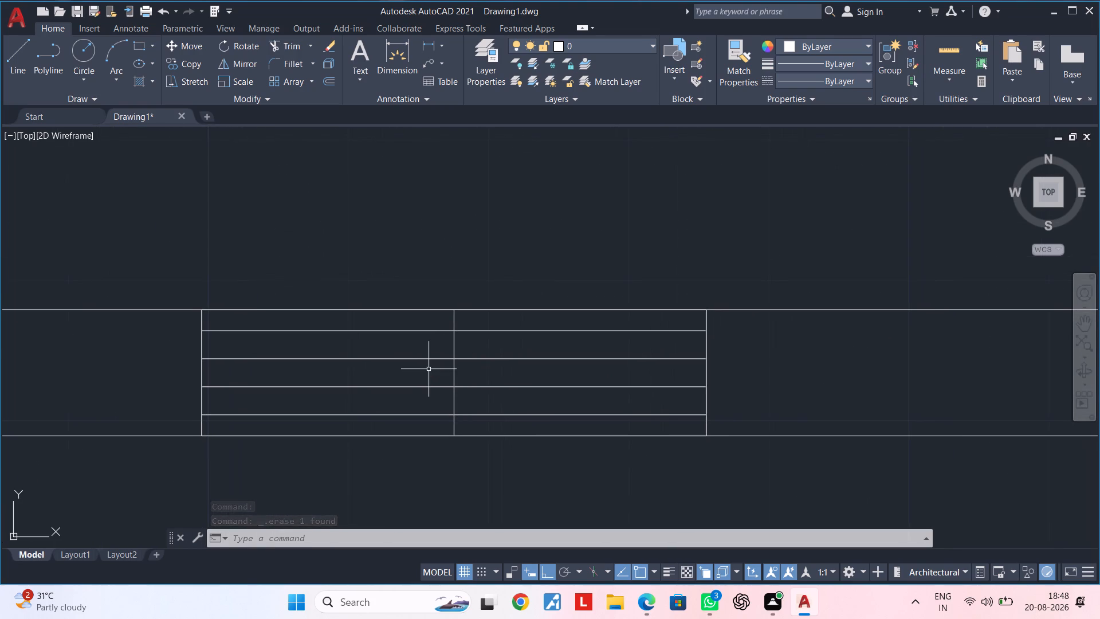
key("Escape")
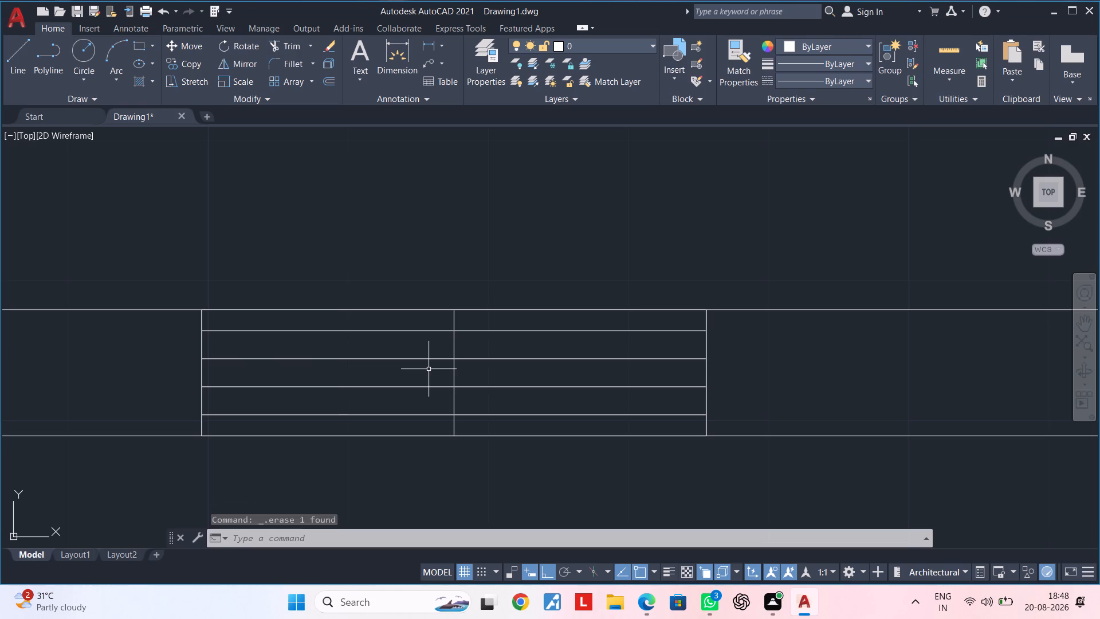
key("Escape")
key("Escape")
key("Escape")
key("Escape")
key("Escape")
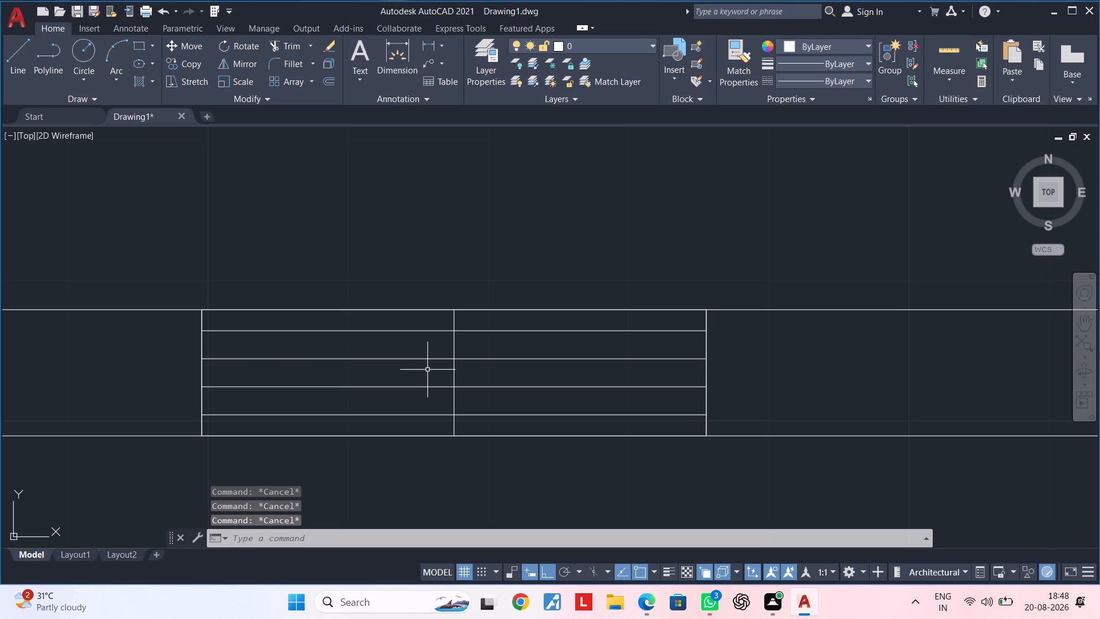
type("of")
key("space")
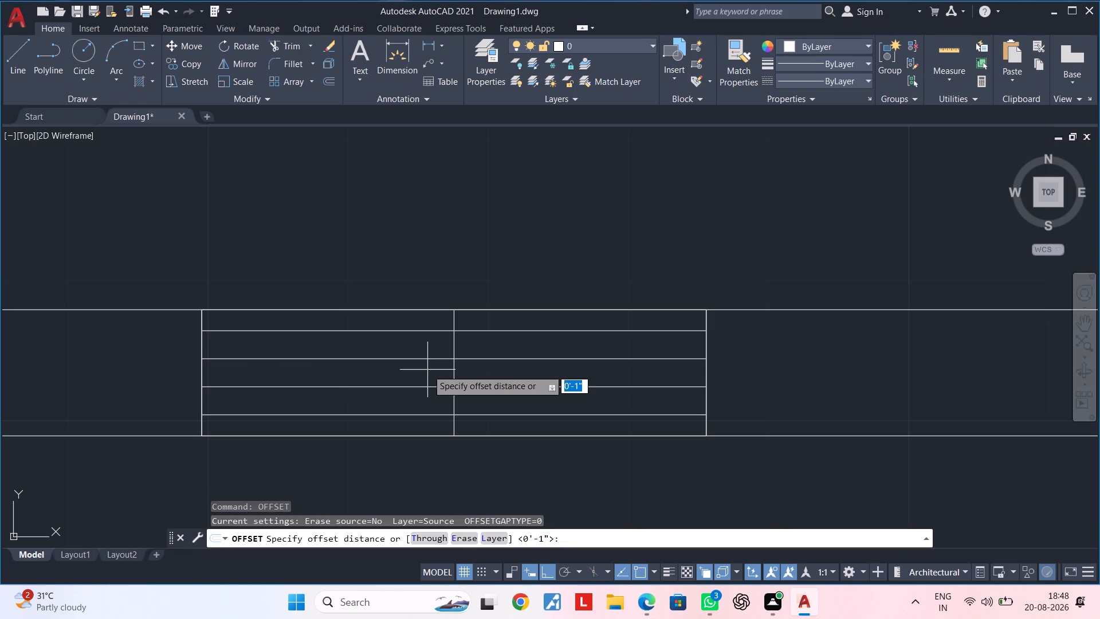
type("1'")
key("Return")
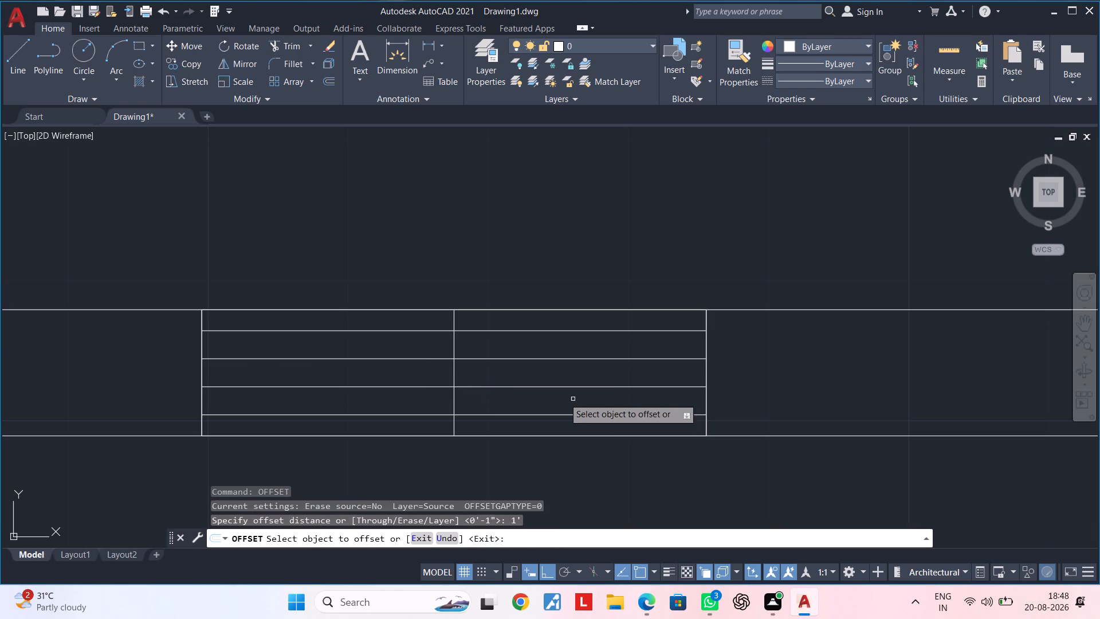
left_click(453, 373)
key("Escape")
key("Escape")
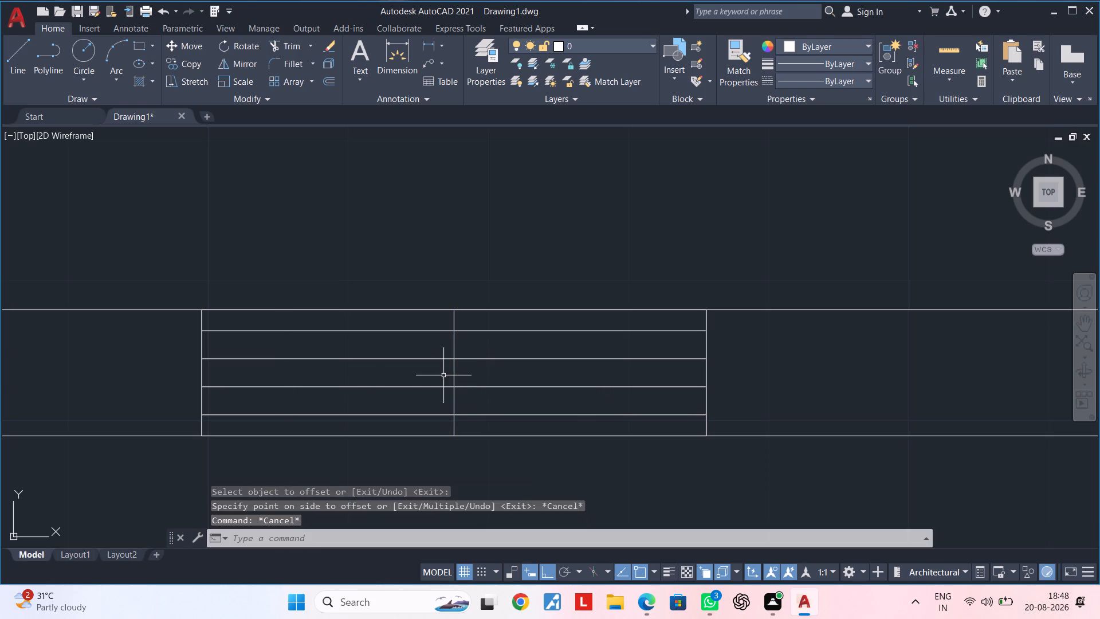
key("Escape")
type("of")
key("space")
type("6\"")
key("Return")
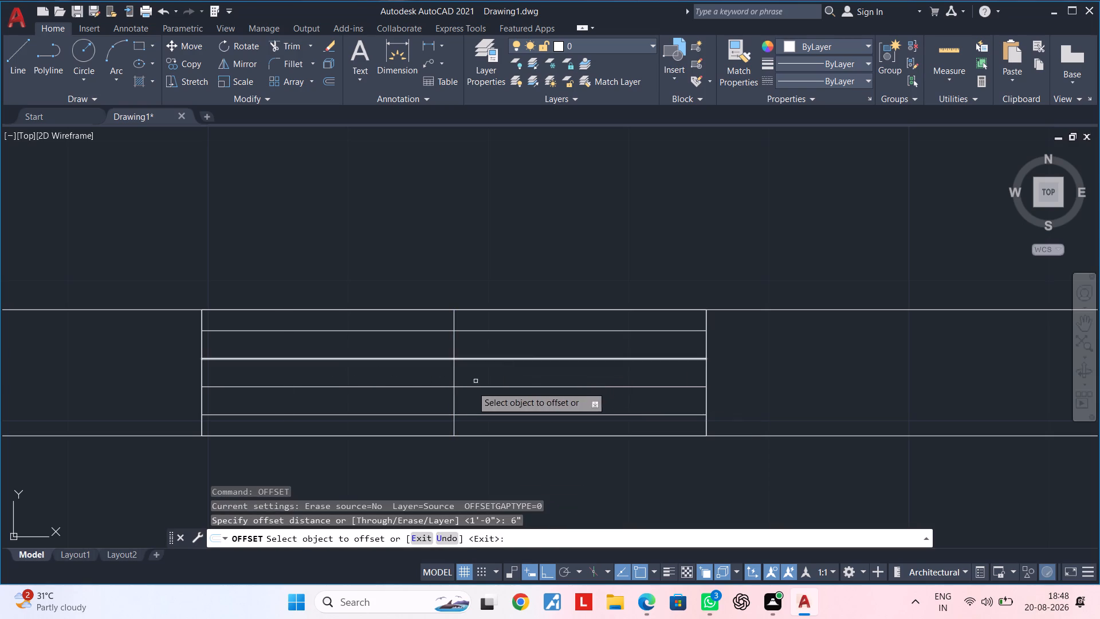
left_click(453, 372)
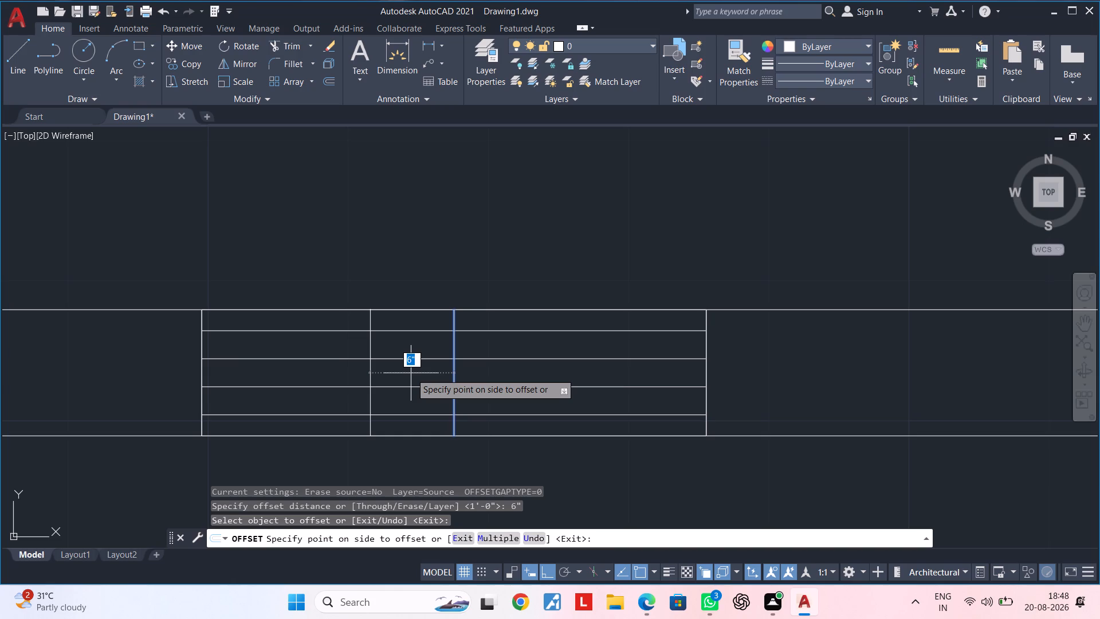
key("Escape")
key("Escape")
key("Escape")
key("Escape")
Offset the opening's vertical centre line 4" to both the left and the right.
type("of 4\"")
key("Return")
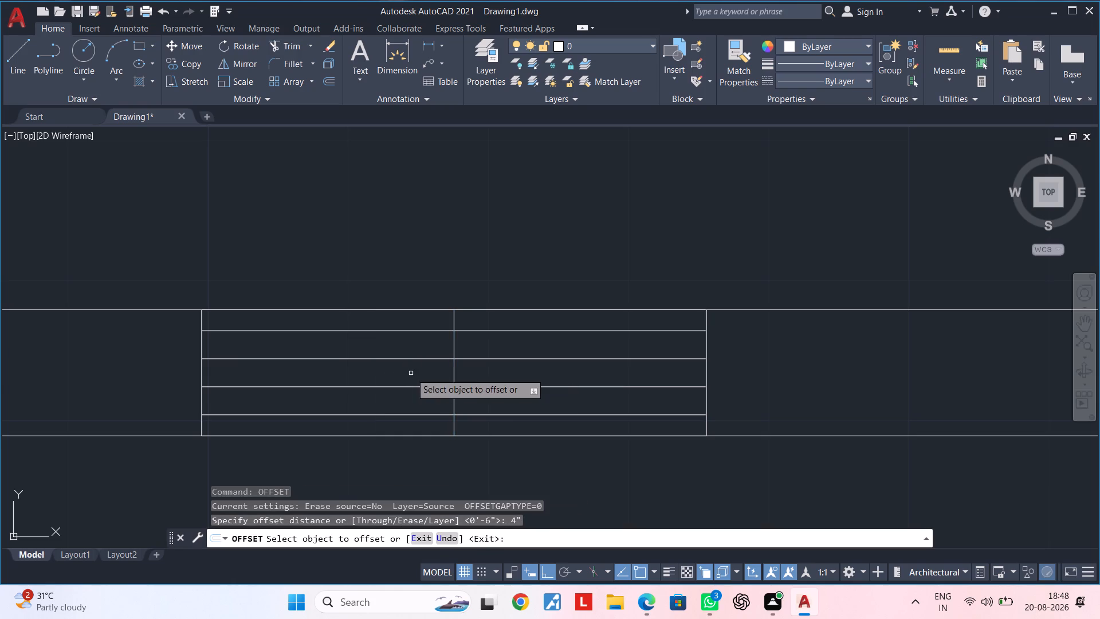
left_click(454, 373)
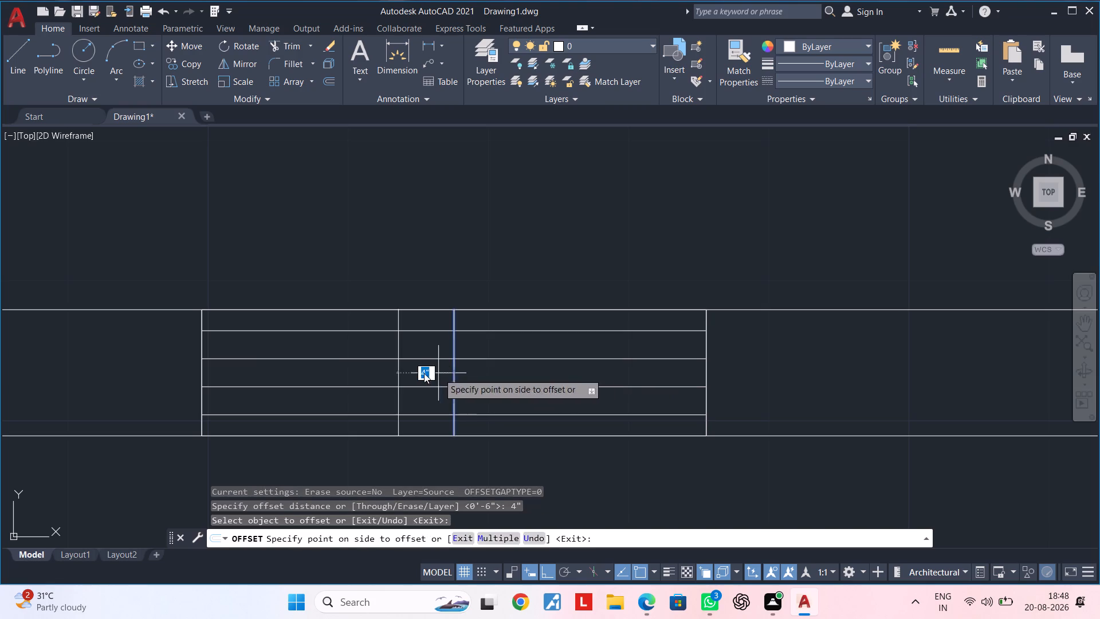
left_click(418, 373)
left_click(454, 363)
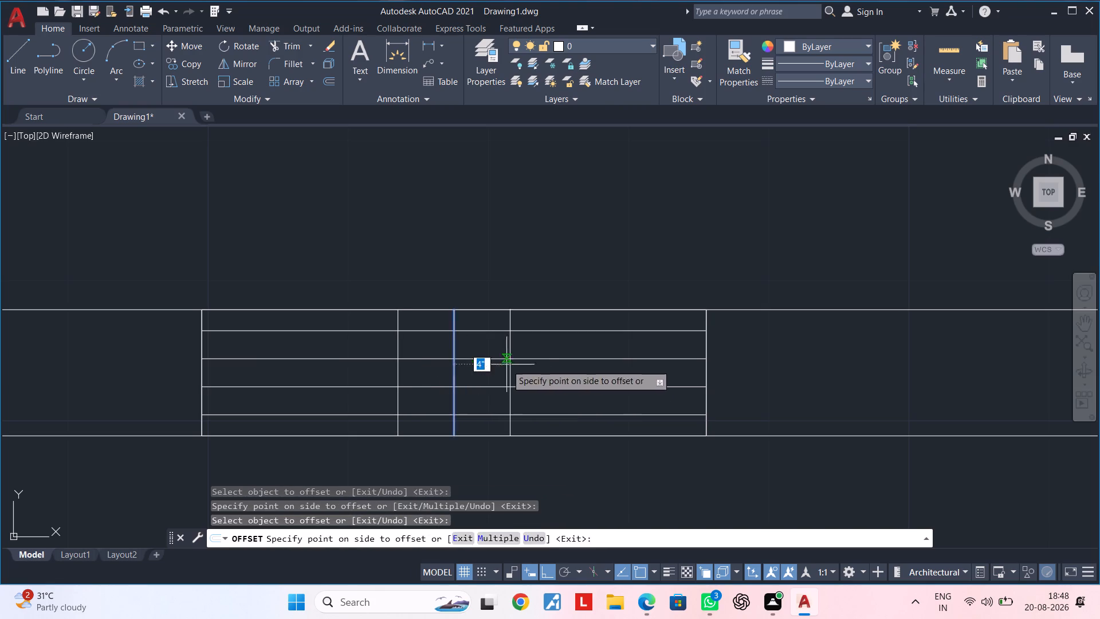
left_click(521, 365)
key("Escape")
key("Escape")
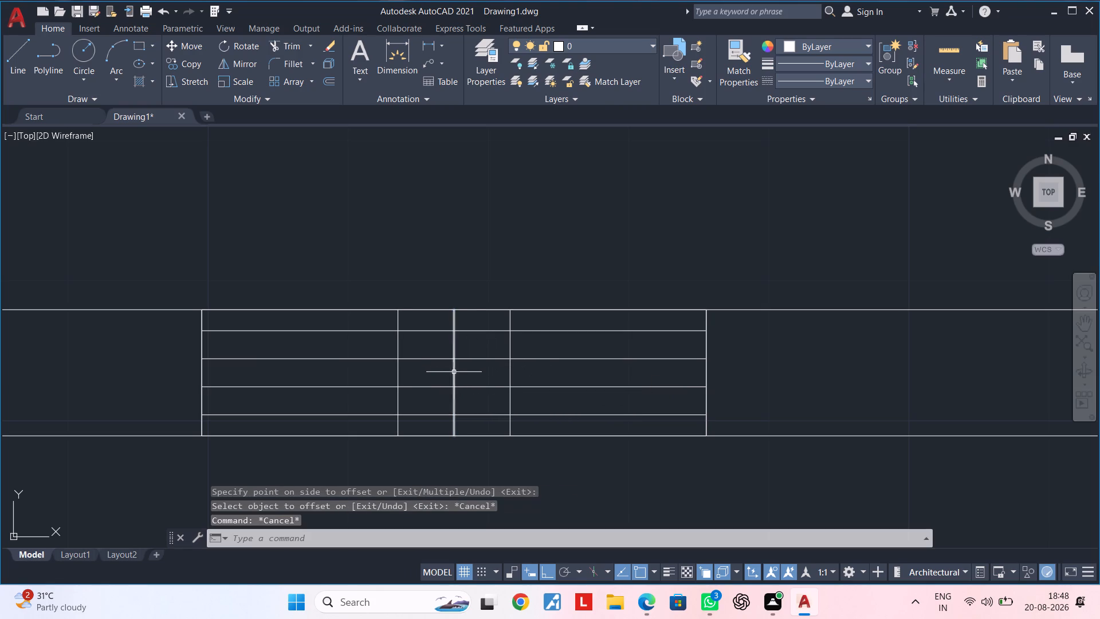
Delete the vertical centre line of the opening, keeping the two 4" offset lines.
left_click(454, 372)
key("Delete")
key("Escape")
key("Escape")
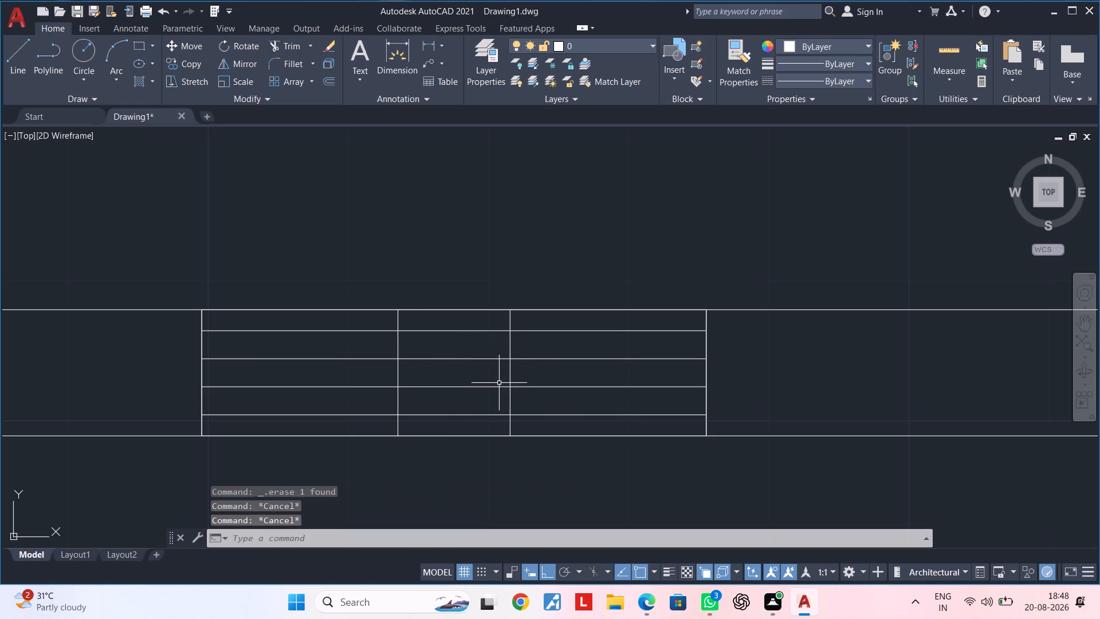
Trim the two vertical lines above and between the horizontal pairs, and trim the upper pair back to the right-hand vertical.
key("Escape")
type("tr")
key("space")
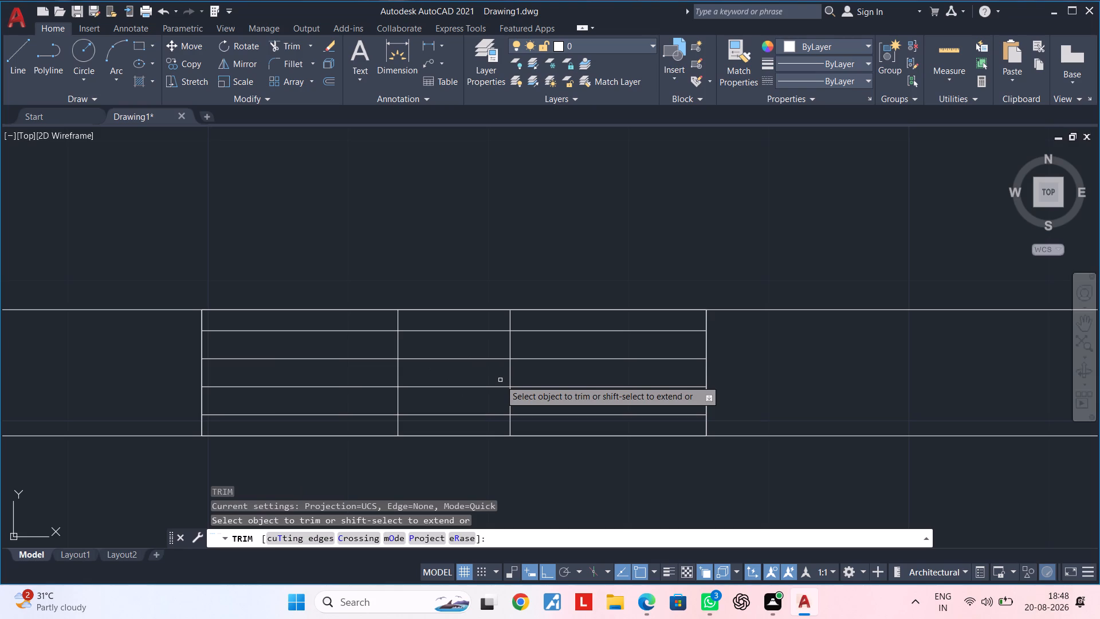
left_click(509, 320)
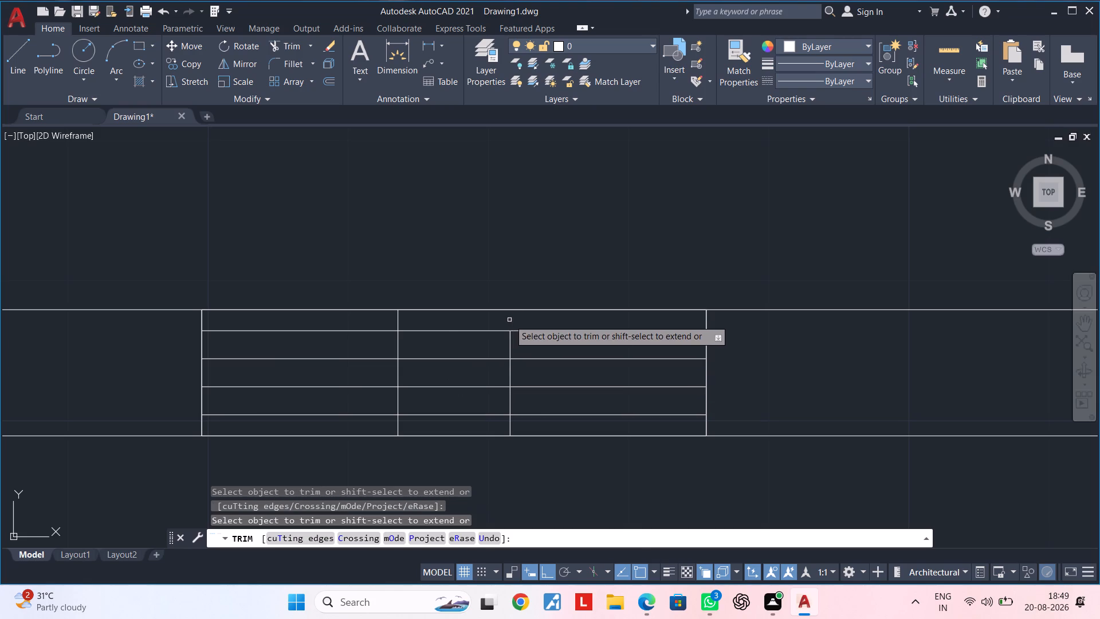
left_click(397, 320)
left_click(557, 326)
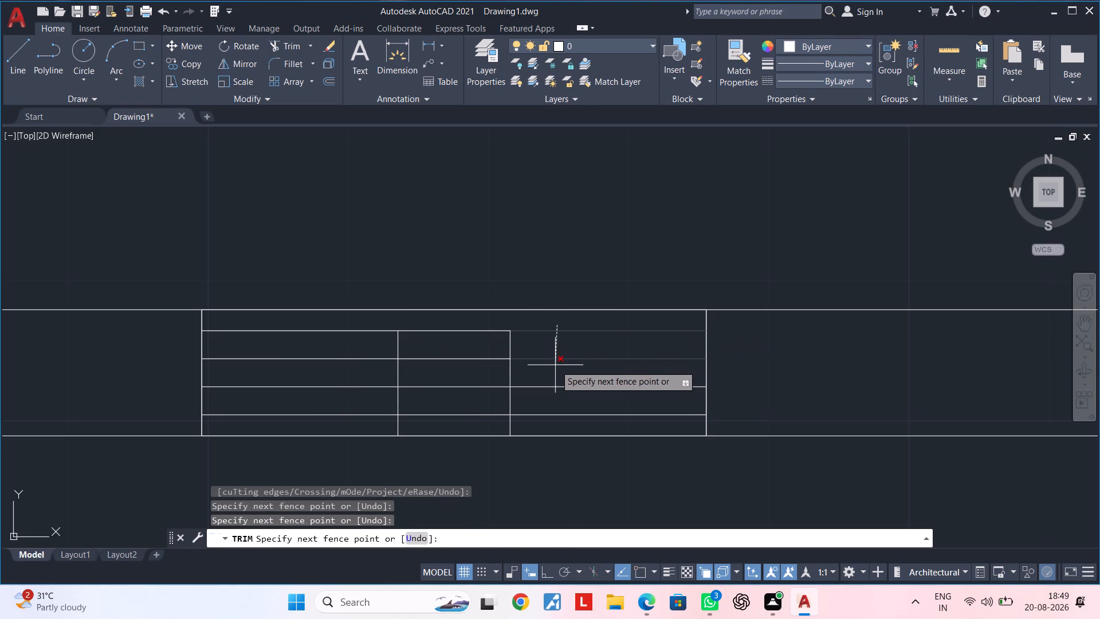
left_click(555, 365)
left_click(533, 372)
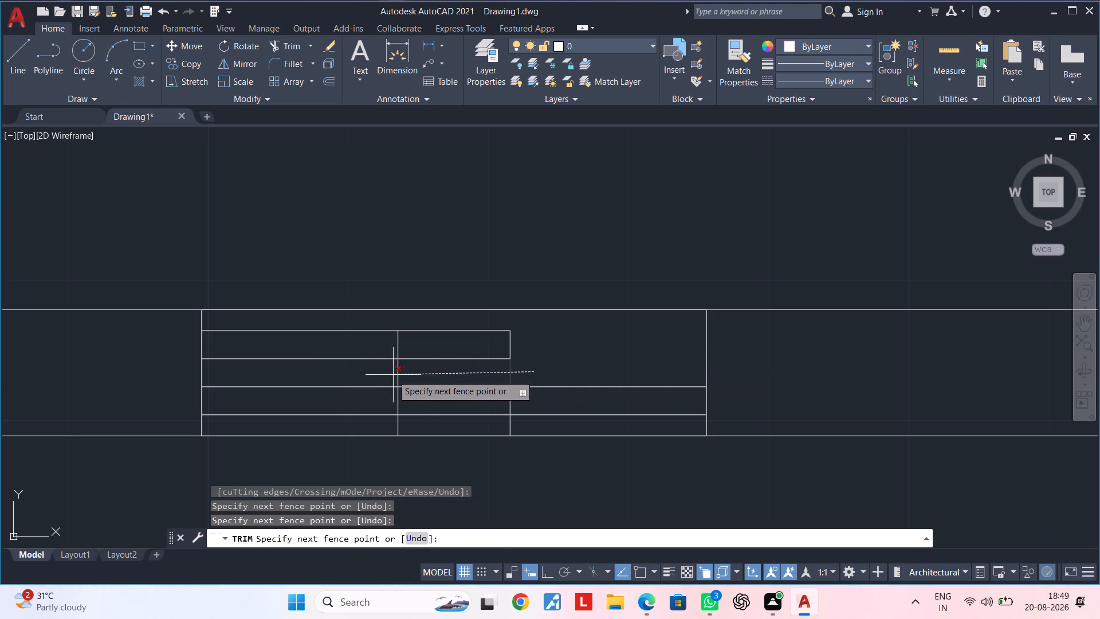
left_click(383, 375)
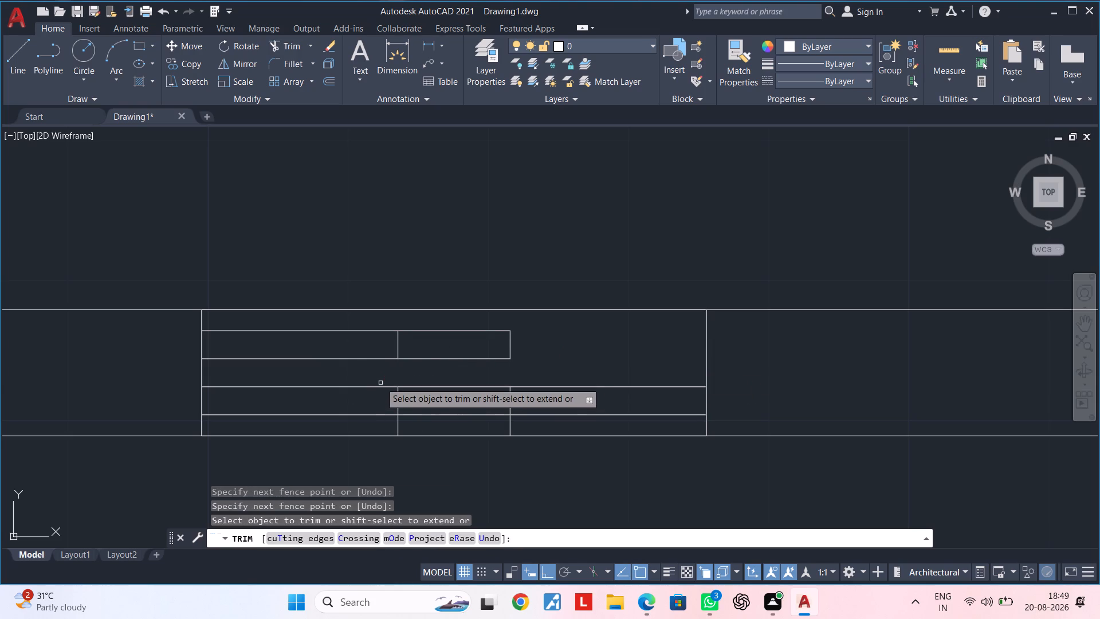
Trim the lower pair back to the left-hand vertical and remove the leftover vertical segments, forming two staggered, overlapping window panels.
left_click(363, 378)
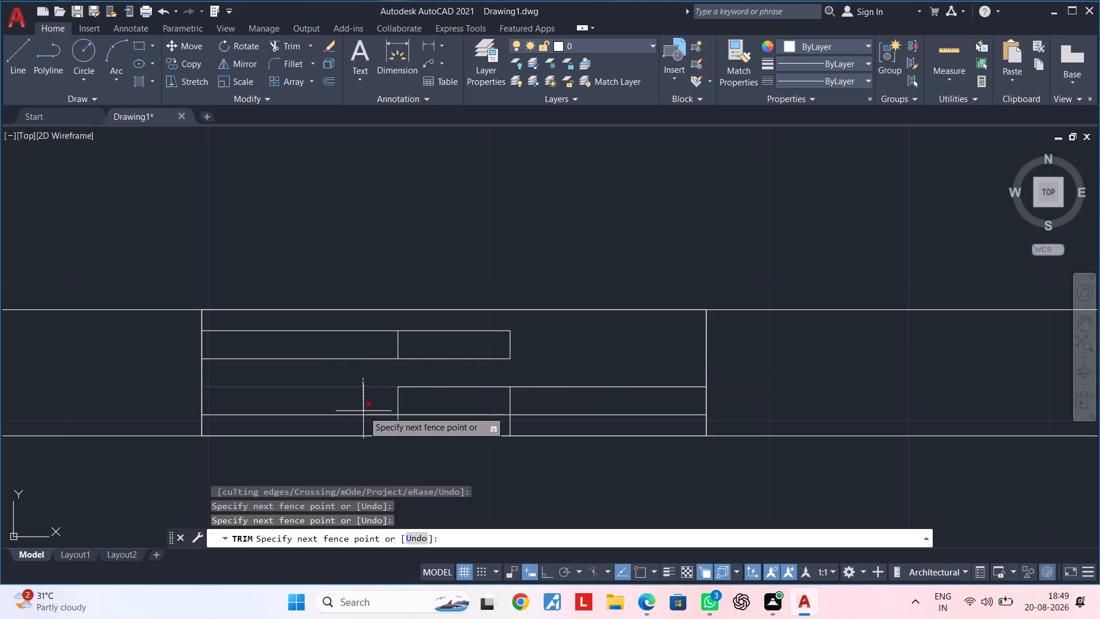
left_click(363, 419)
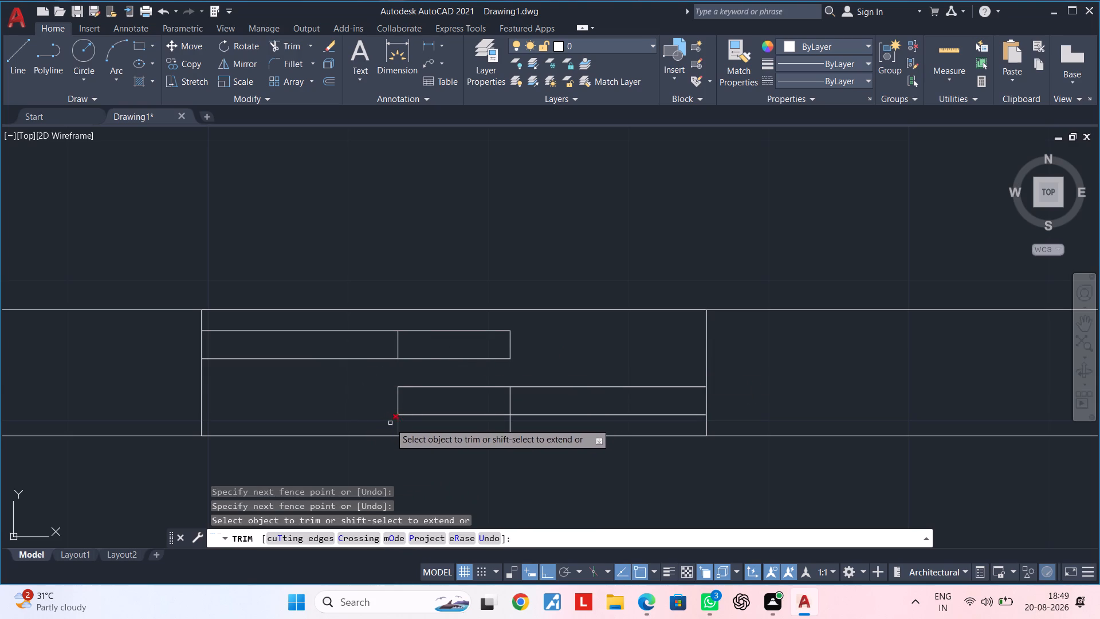
left_click(387, 423)
left_click(525, 425)
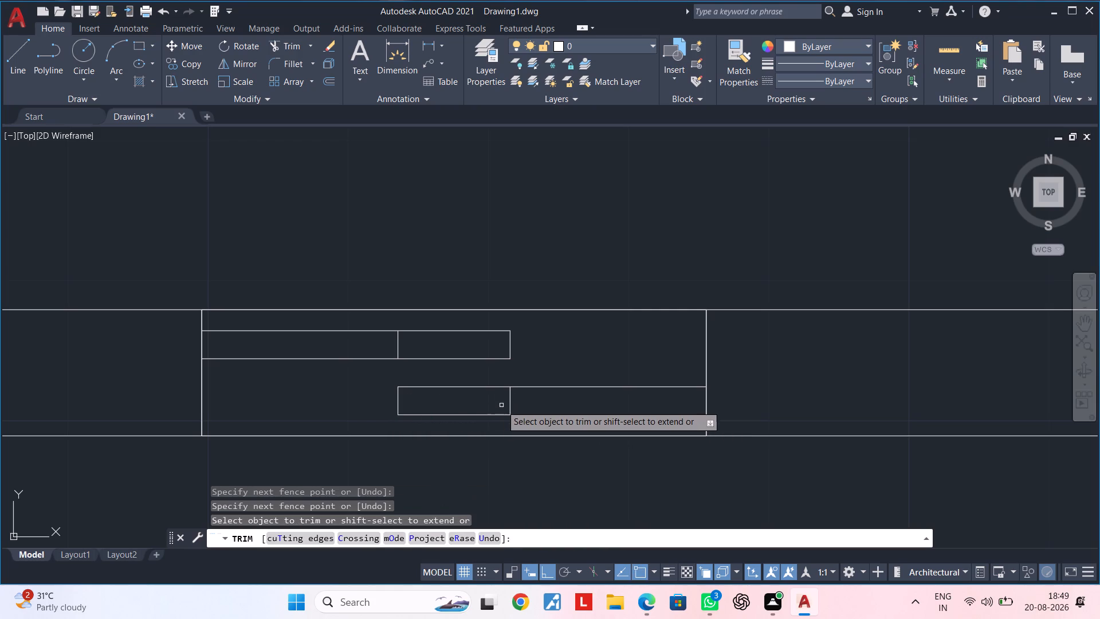
left_click(509, 401)
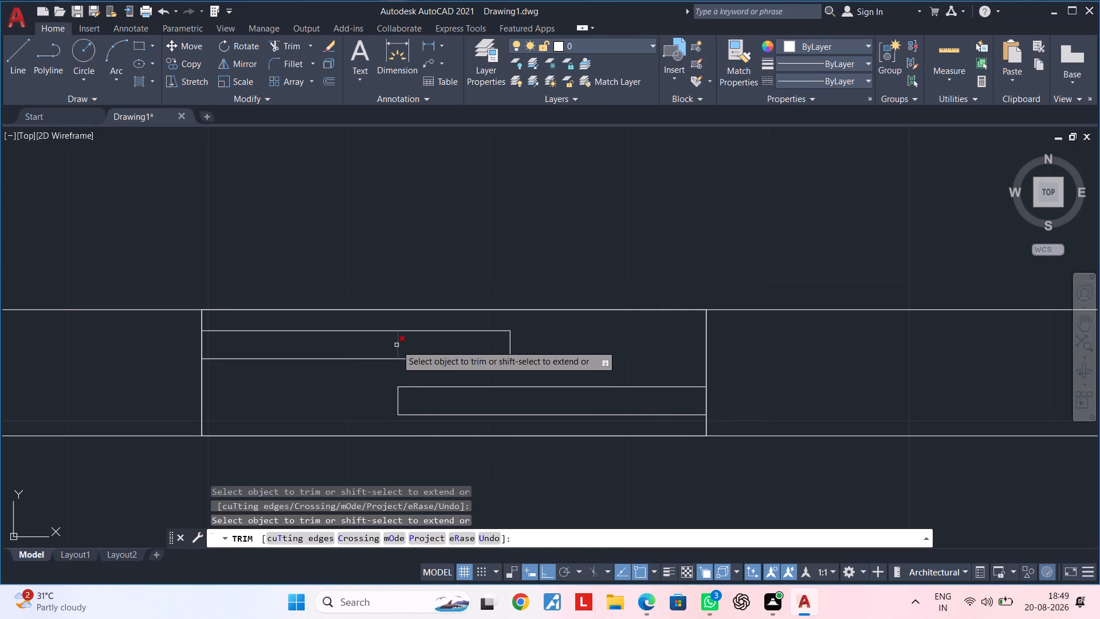
left_click(396, 345)
scroll(427, 356, "down", 4)
key("Escape")
key("Escape")
scroll(458, 381, "up", 2)
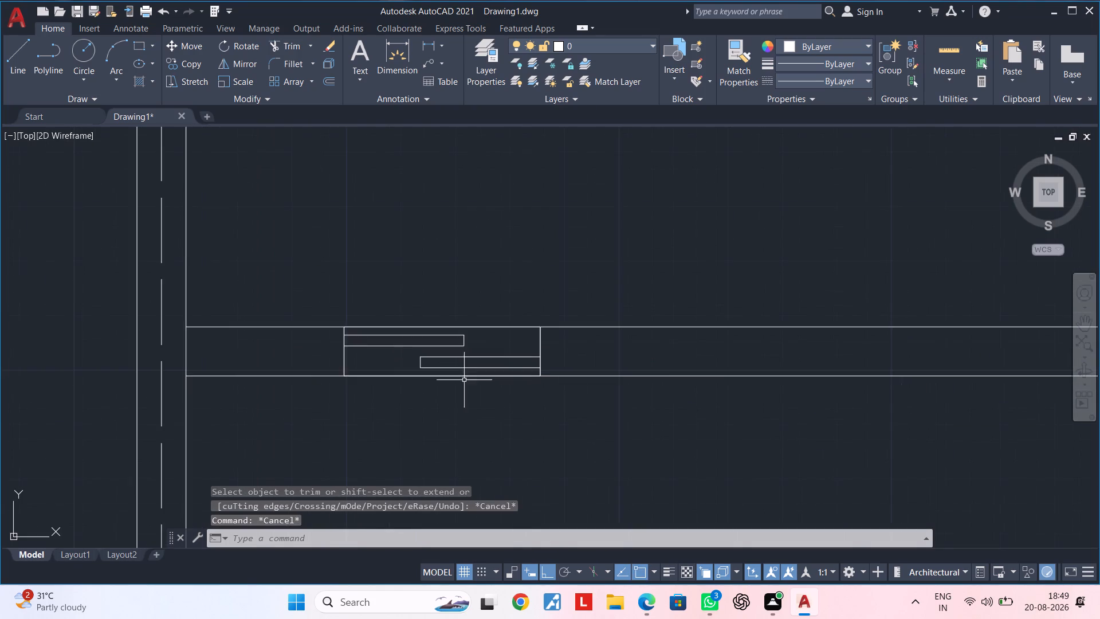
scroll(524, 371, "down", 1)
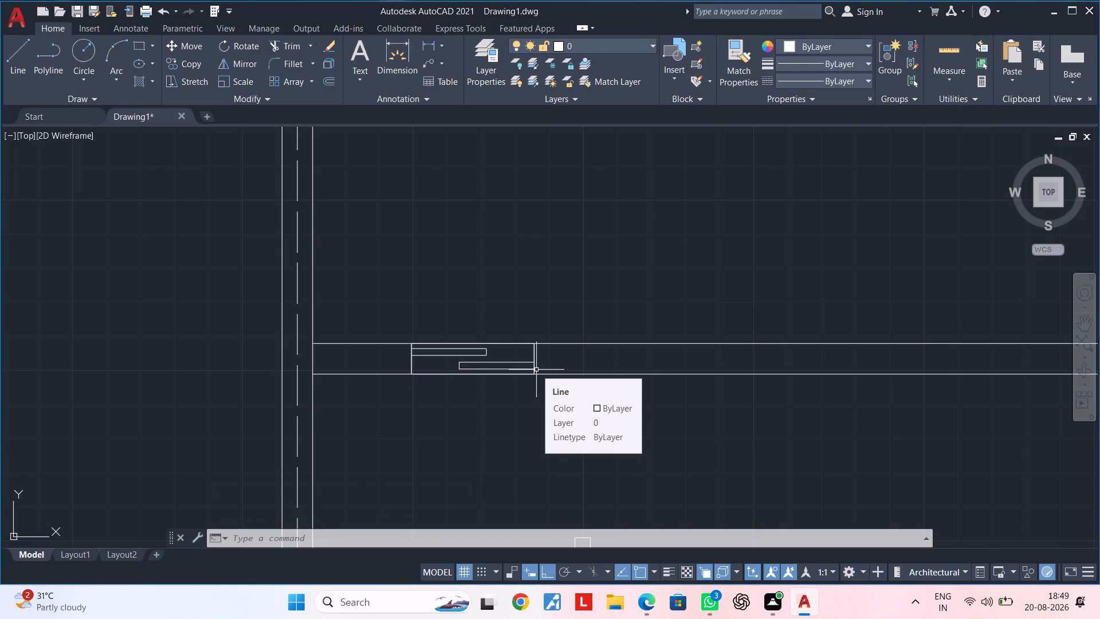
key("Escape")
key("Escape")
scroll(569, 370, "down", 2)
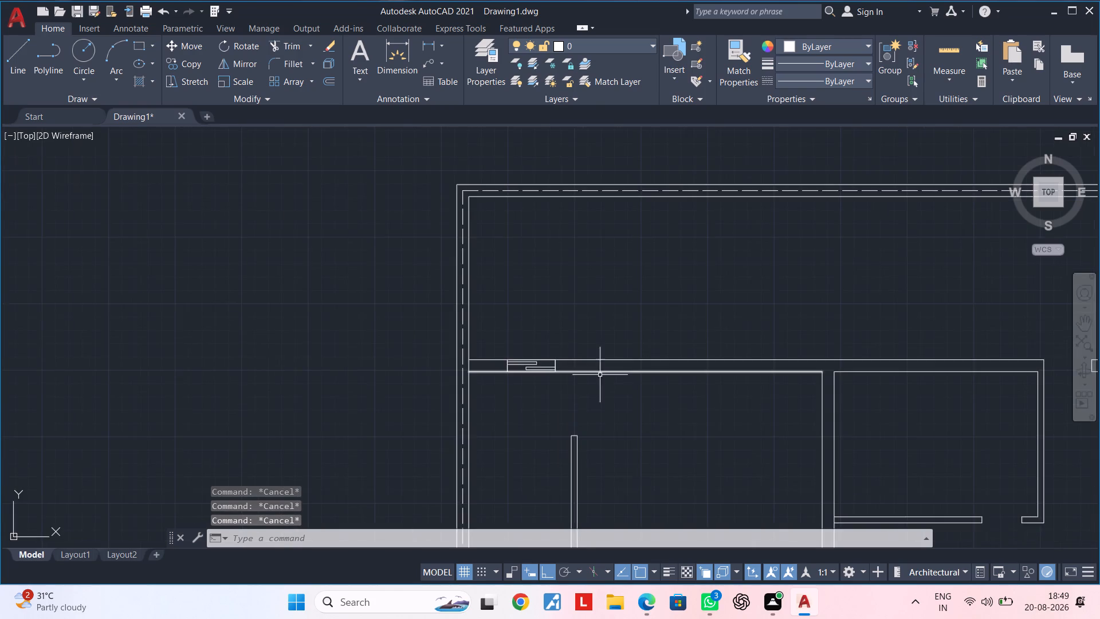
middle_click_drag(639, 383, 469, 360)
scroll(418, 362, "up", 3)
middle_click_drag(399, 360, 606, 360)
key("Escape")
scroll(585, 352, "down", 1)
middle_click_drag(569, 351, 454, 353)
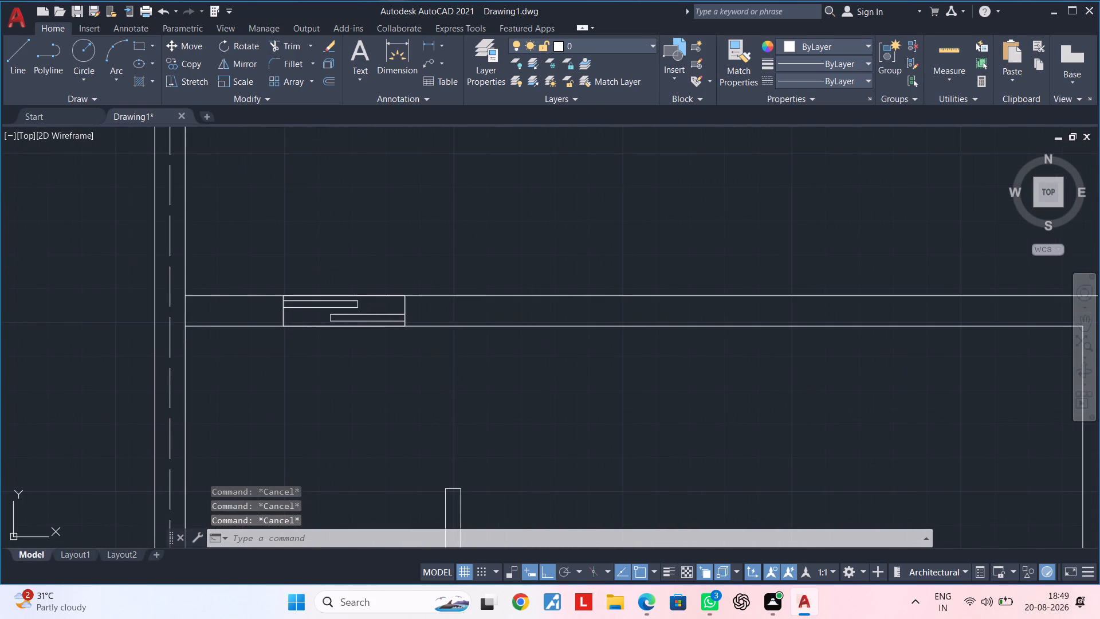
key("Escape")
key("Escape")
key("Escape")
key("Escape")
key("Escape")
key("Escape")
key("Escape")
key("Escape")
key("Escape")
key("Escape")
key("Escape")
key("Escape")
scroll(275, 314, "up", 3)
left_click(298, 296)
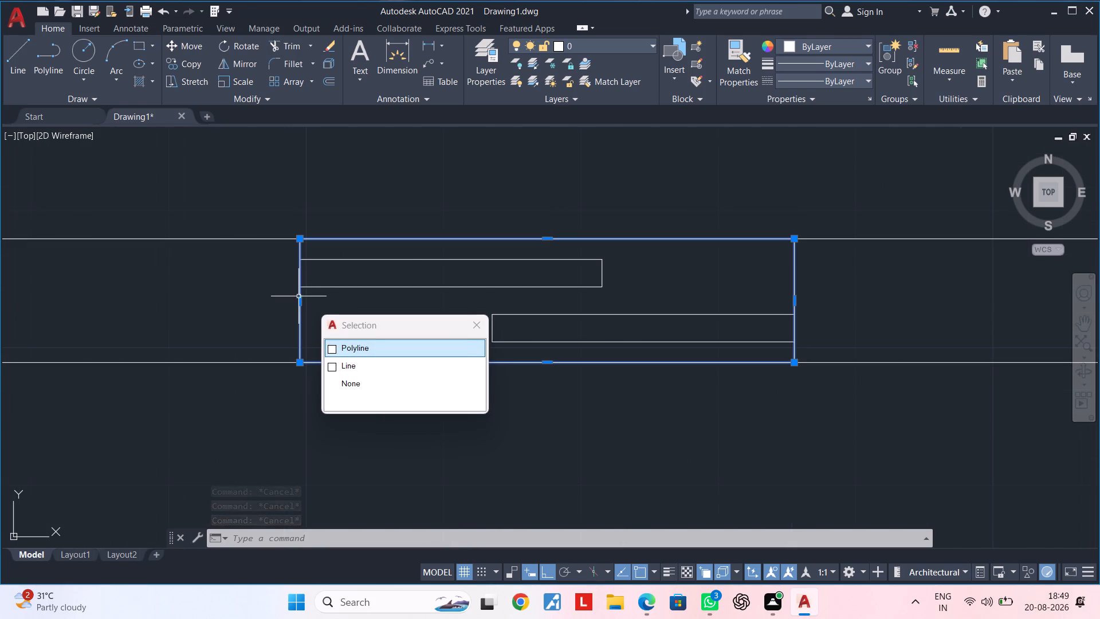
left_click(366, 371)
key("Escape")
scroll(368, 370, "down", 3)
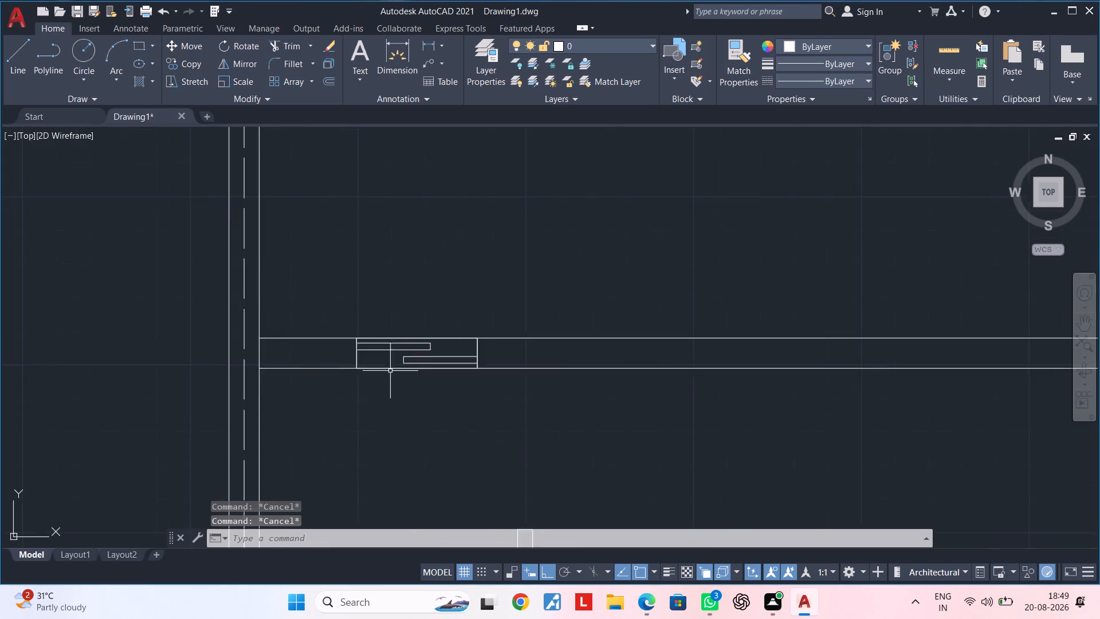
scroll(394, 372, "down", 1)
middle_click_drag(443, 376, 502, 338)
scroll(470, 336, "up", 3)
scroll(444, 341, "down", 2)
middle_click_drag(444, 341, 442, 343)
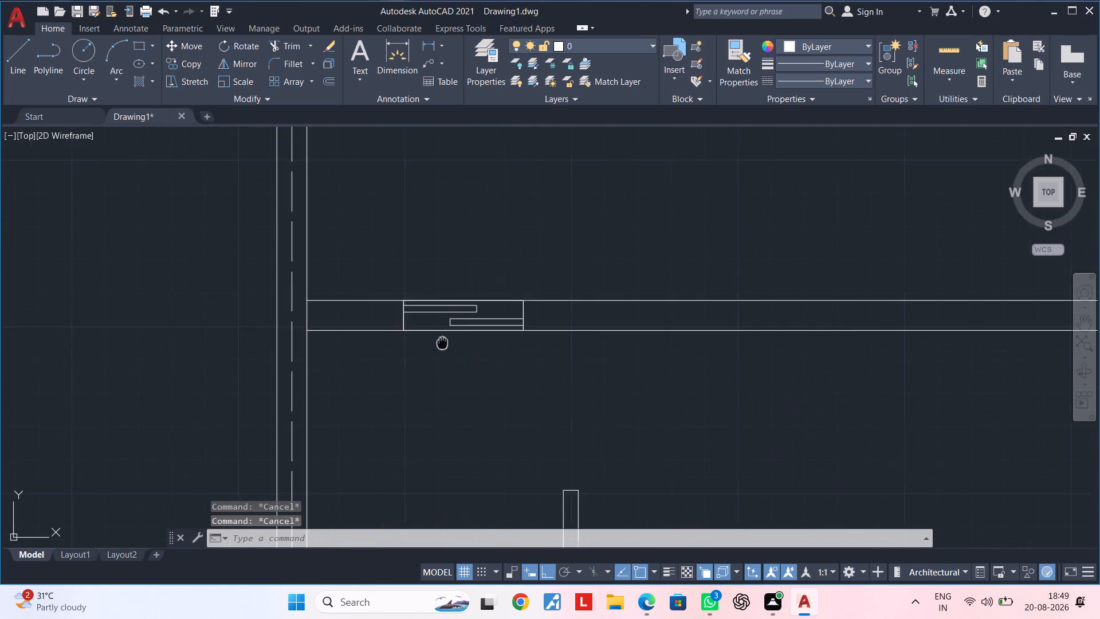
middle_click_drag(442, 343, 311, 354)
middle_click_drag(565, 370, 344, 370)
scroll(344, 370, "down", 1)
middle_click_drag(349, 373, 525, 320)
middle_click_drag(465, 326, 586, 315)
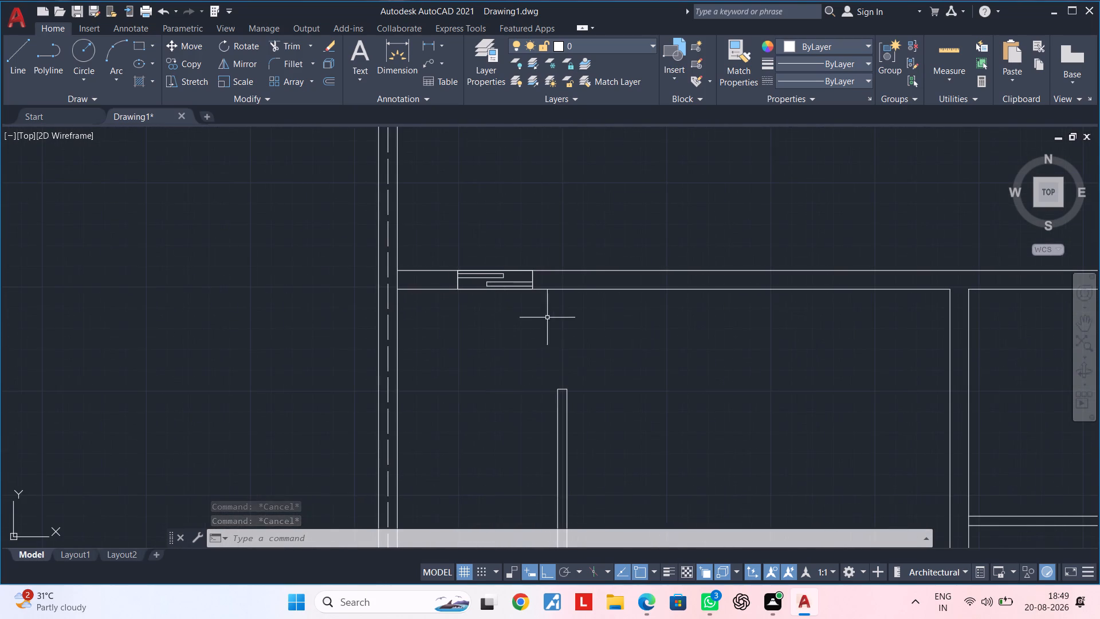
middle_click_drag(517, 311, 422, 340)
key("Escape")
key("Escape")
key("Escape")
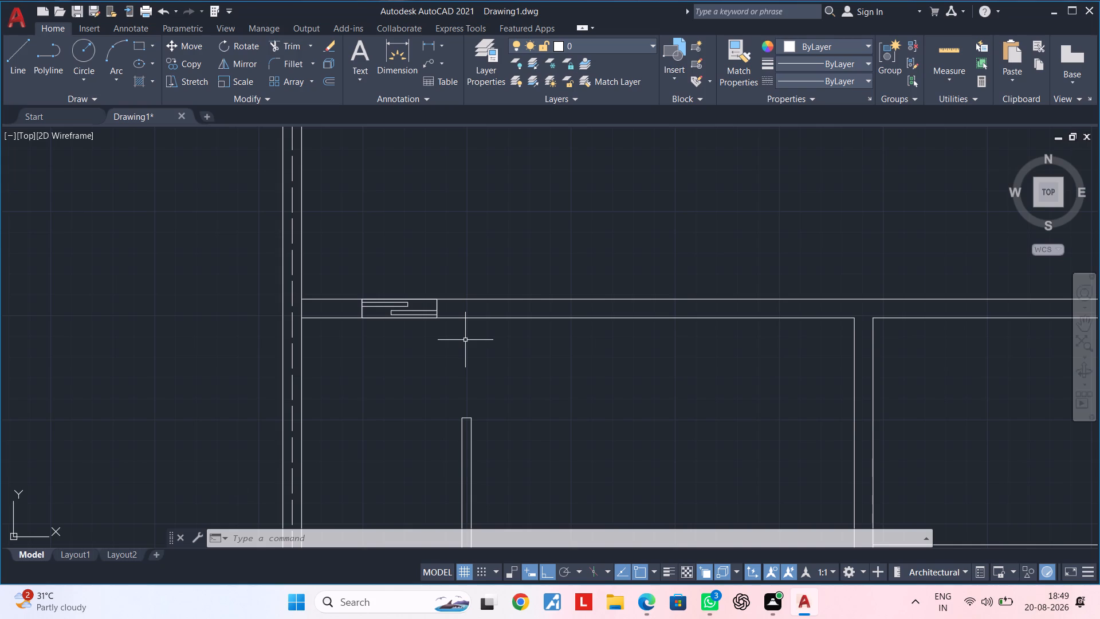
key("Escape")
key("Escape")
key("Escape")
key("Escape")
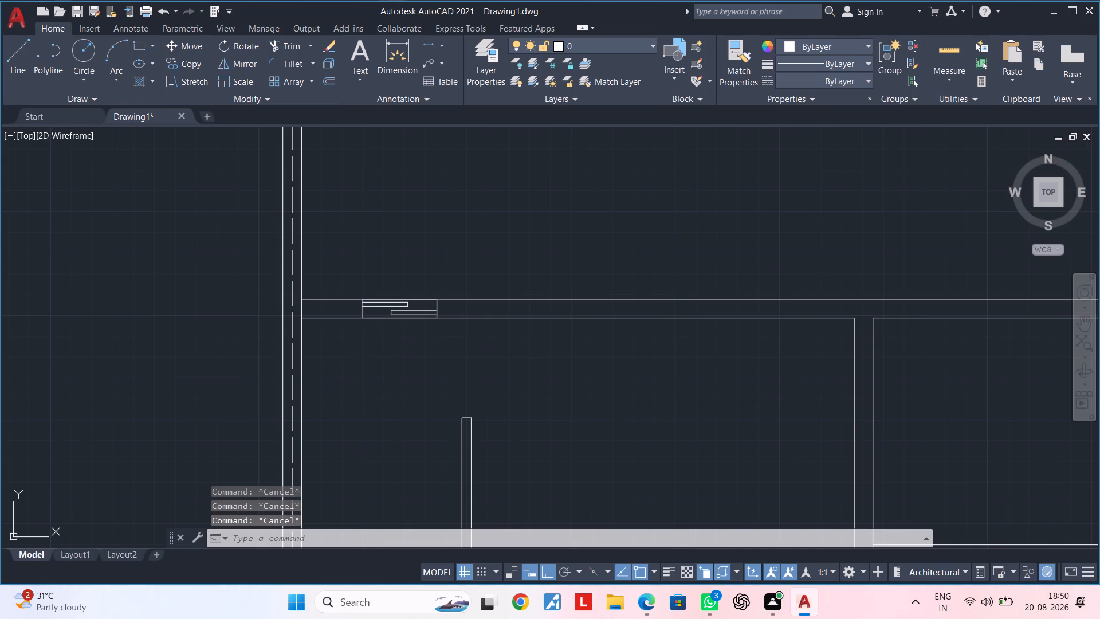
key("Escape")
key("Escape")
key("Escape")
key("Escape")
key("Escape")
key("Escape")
Draw a vertical construction line through the top right corner of the thin interior wall below the window.
type("xl v")
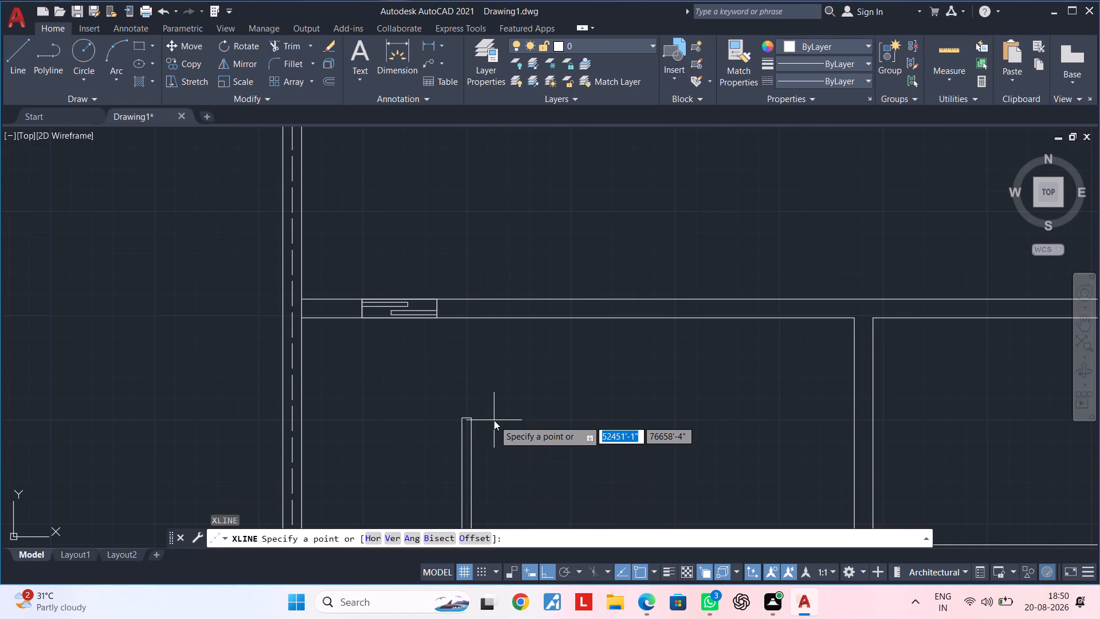
key("space")
left_click(472, 417)
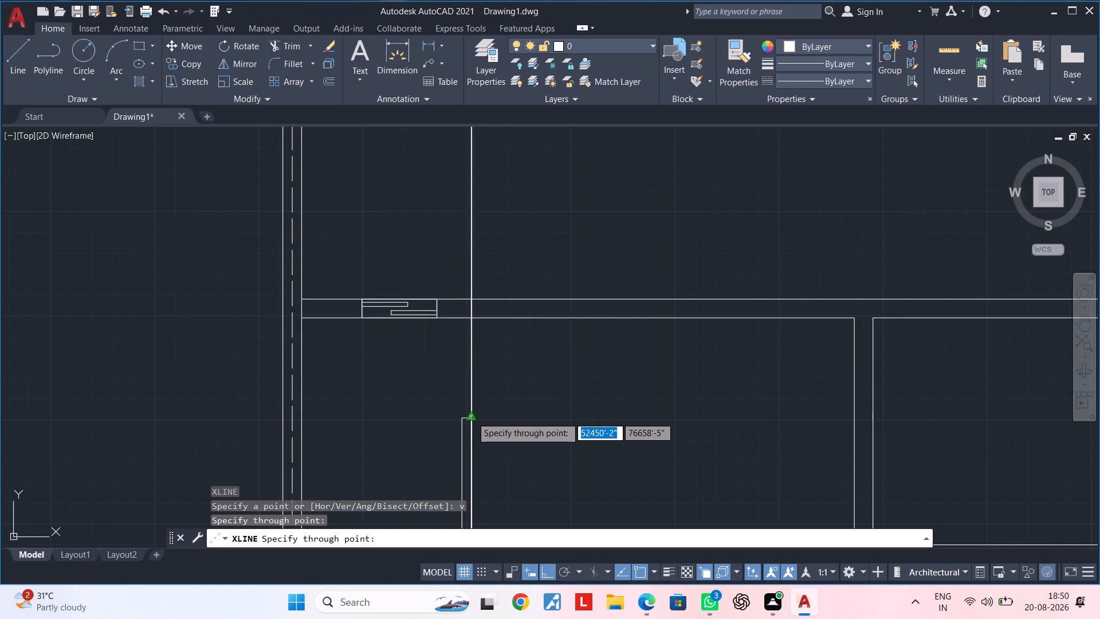
key("Escape")
key("Escape")
key("Escape")
key("Escape")
key("Escape")
key("Escape")
Start an offset for the vertical construction line at the thin interior wall.
middle_click_drag(518, 393, 515, 393)
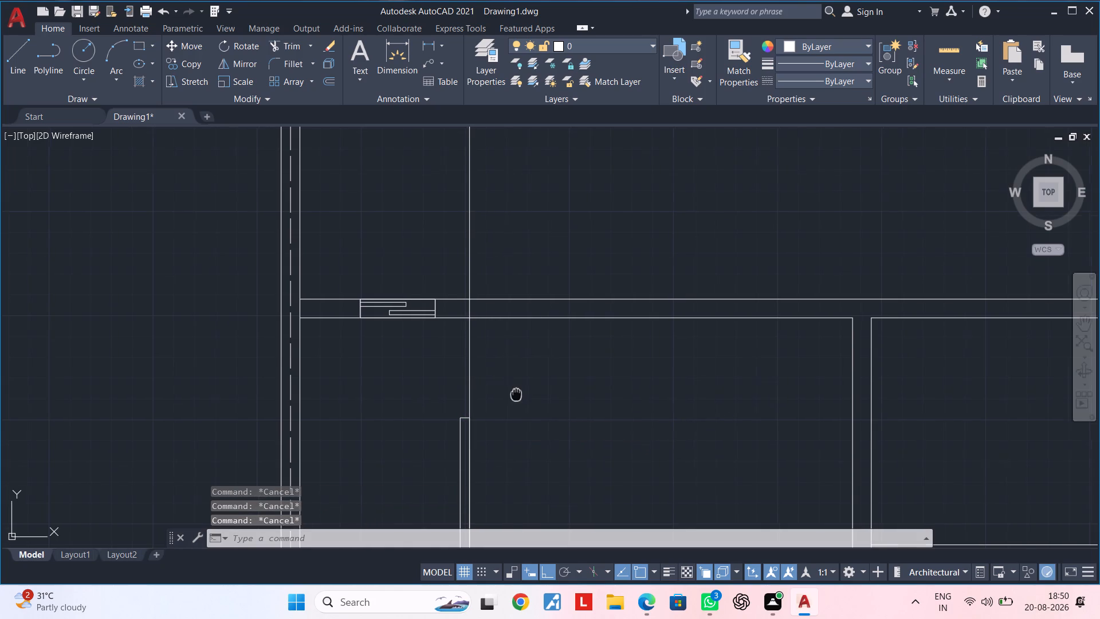
middle_click_drag(515, 393, 468, 410)
key("Escape")
key("Escape")
middle_click(486, 377)
key("Escape")
key("Escape")
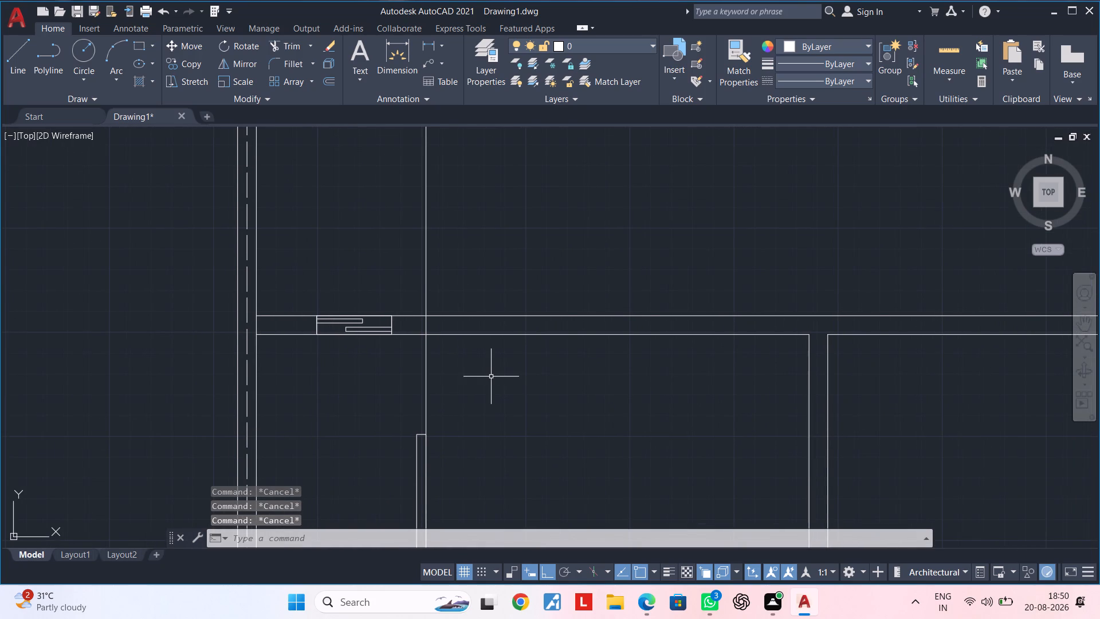
key("Escape")
type("of")
key("space")
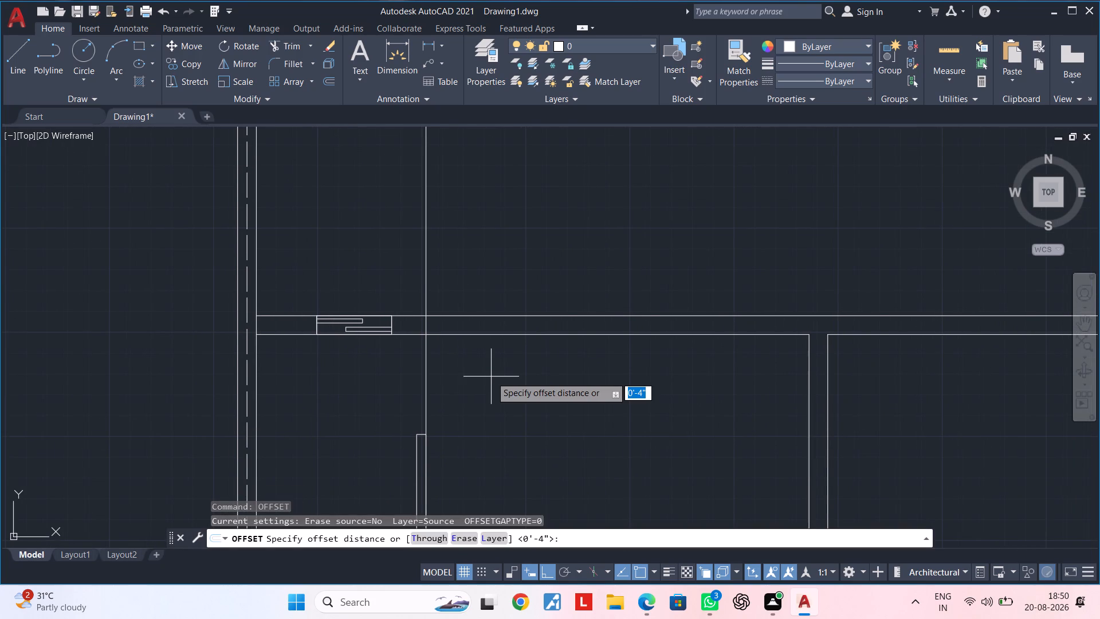
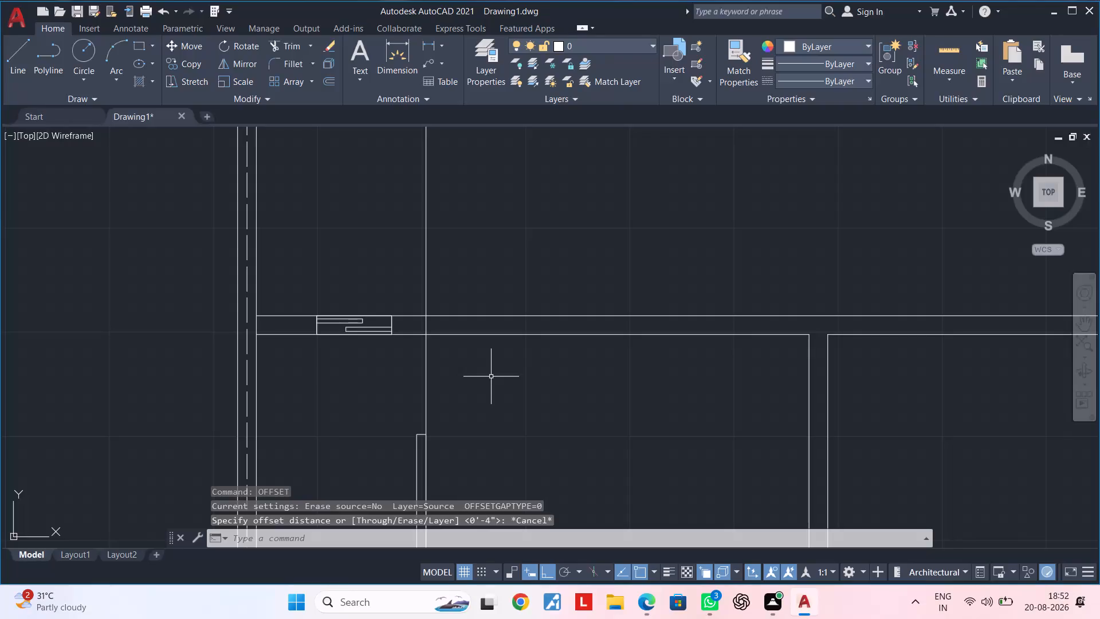
Offset the vertical construction line at the thin interior wall 2' to the right.
type("of")
key("space")
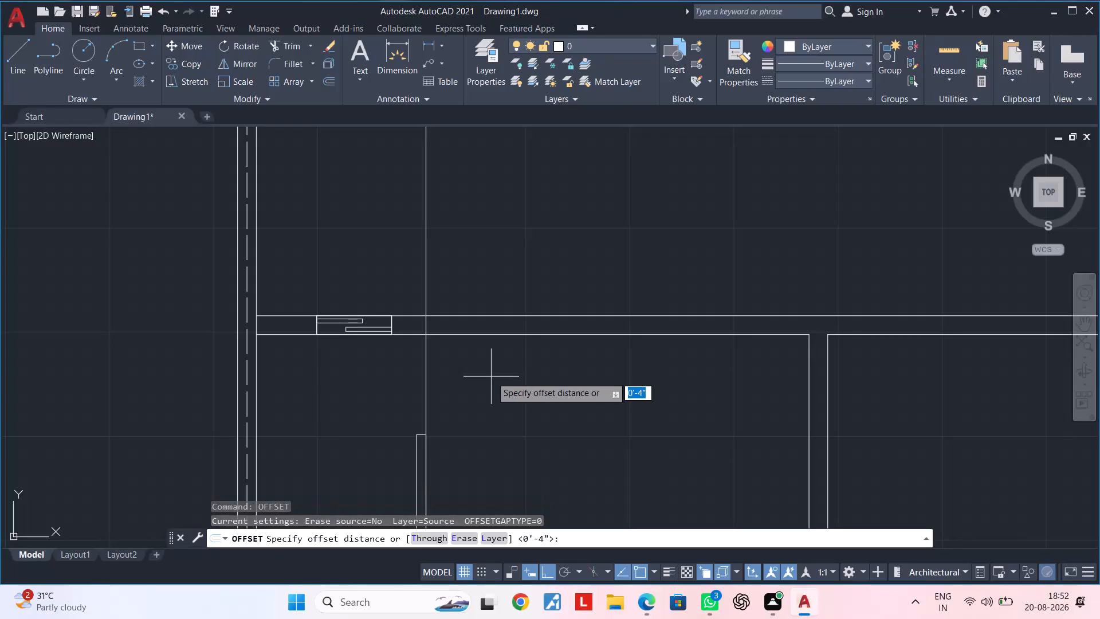
type("2'")
key("Return")
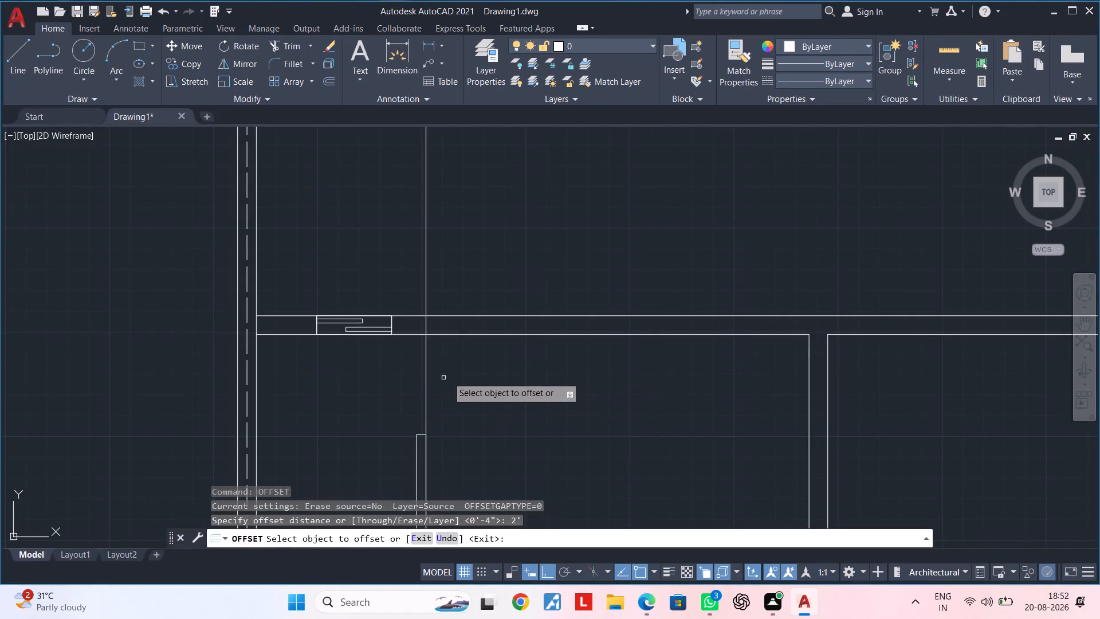
left_click(427, 370)
left_click(472, 365)
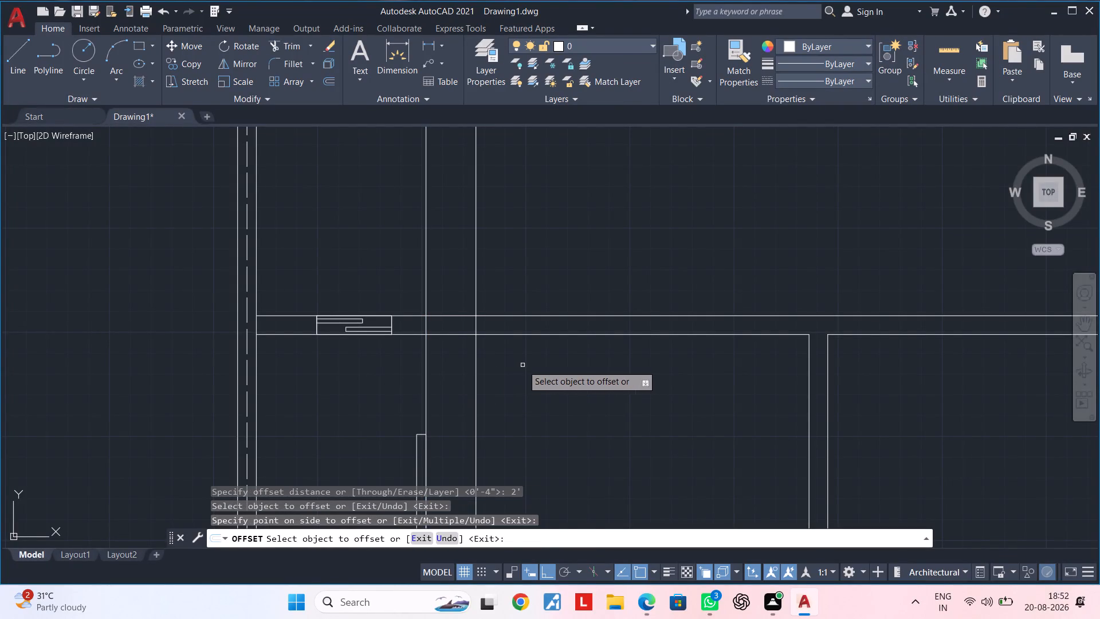
key("space")
key("space")
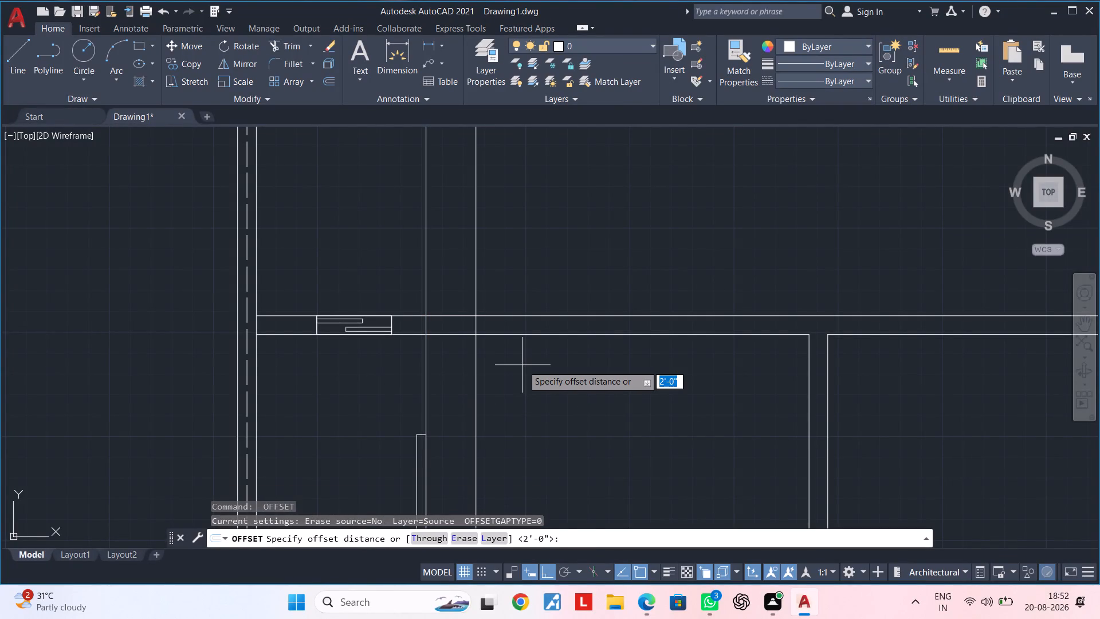
key("Escape")
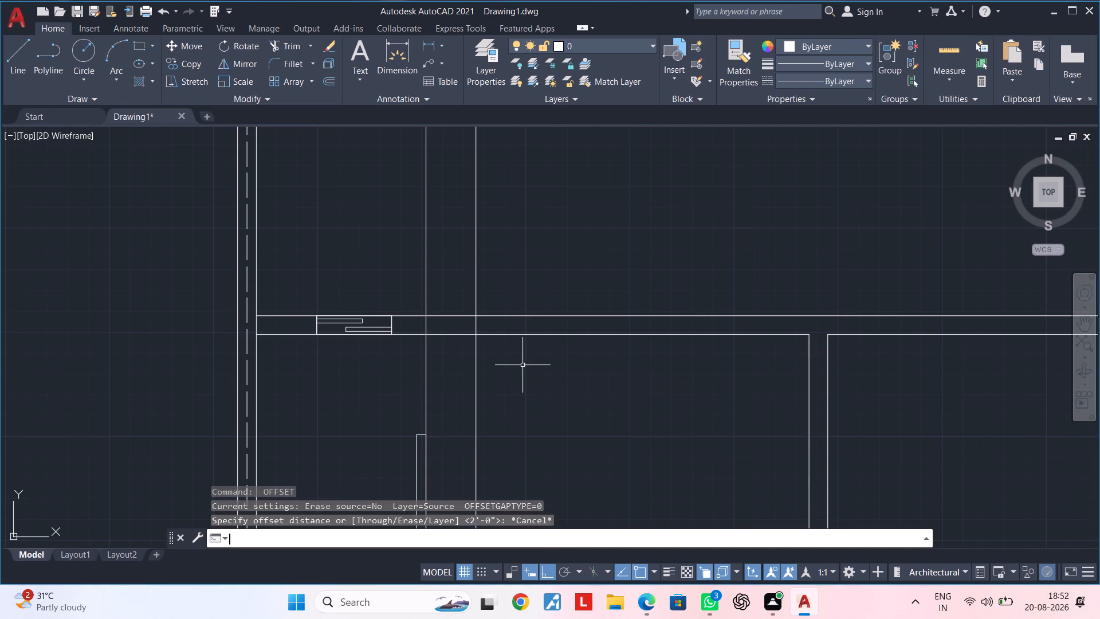
key("Escape")
key("Escape")
Trim the offset vertical line above and below the horizontal wall, keeping only the segment within the wall thickness.
type("tr")
key("space")
left_click(500, 409)
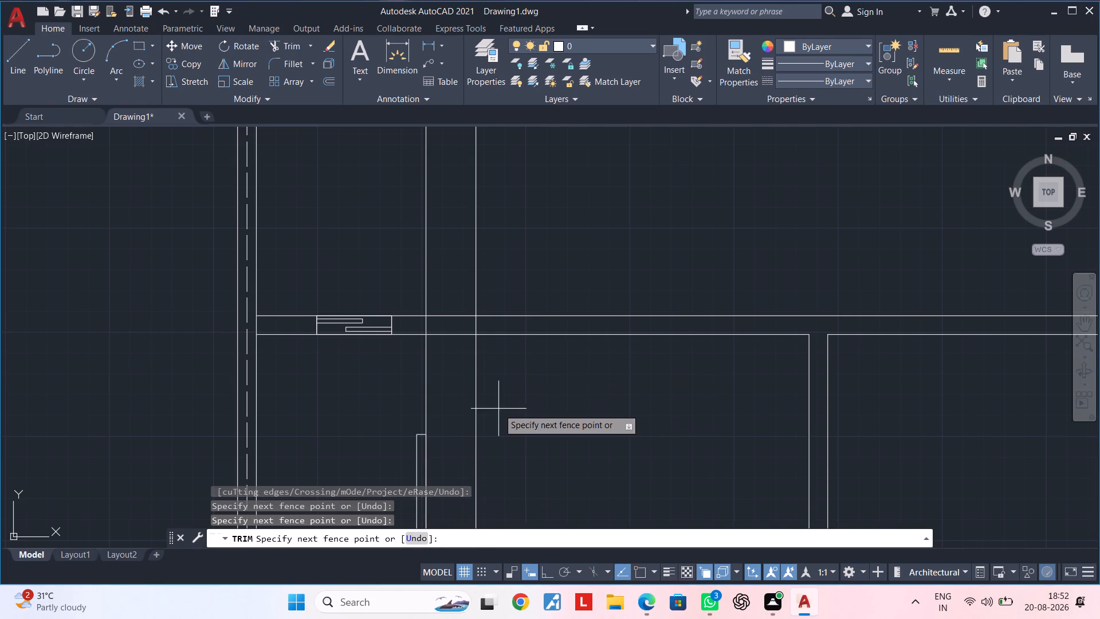
left_click(467, 411)
left_click(512, 268)
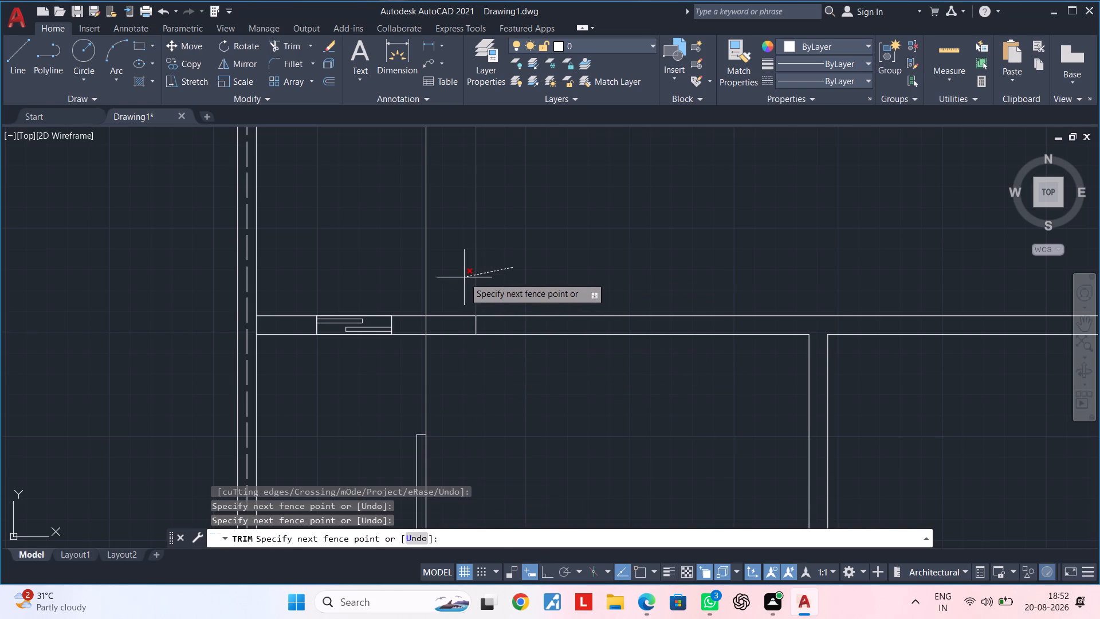
left_click(464, 277)
key("Escape")
key("Escape")
Delete the original vertical construction line through the corner of the thin interior wall.
left_click(425, 281)
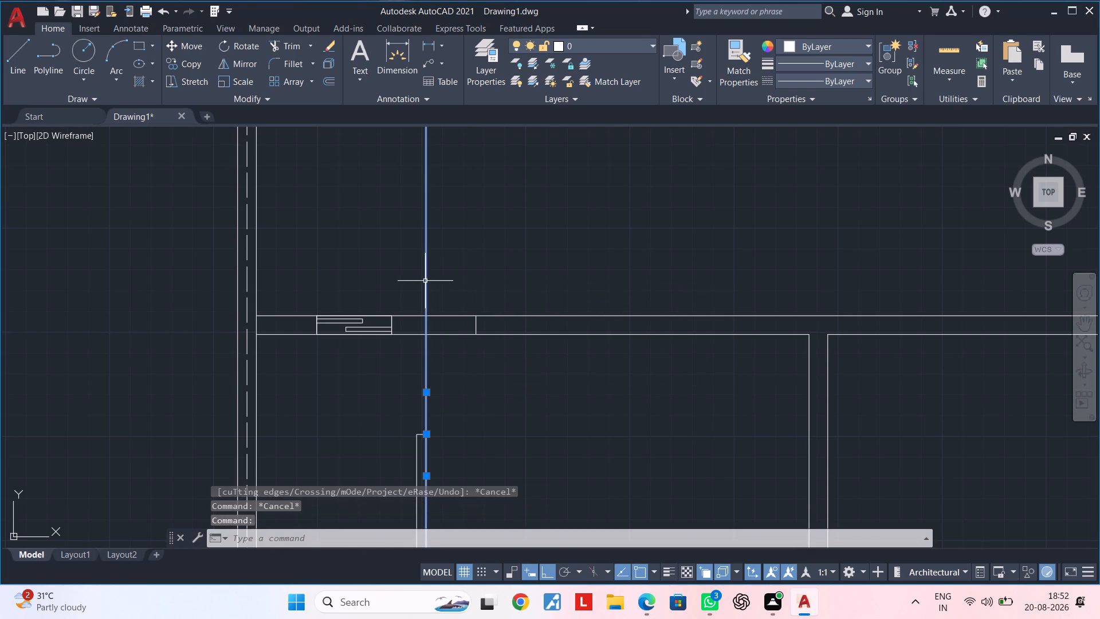
key("Delete")
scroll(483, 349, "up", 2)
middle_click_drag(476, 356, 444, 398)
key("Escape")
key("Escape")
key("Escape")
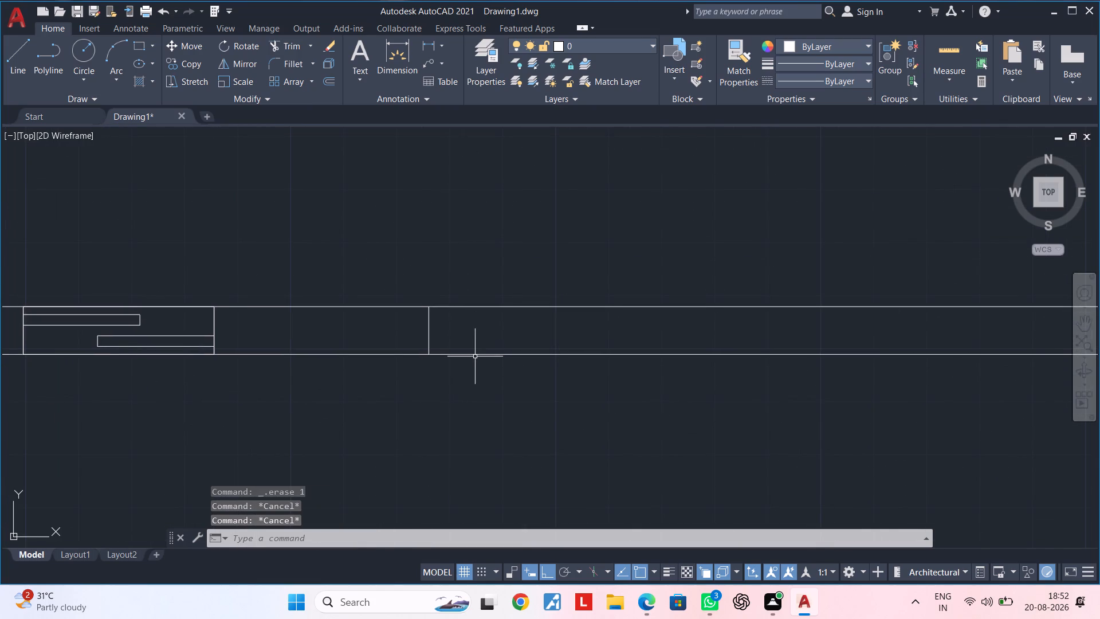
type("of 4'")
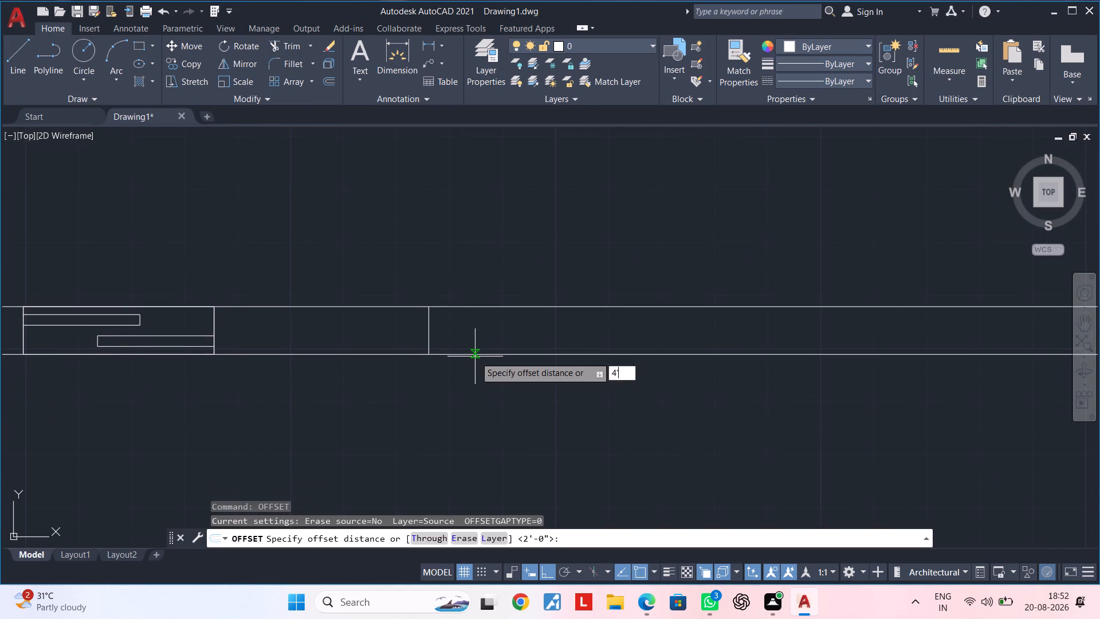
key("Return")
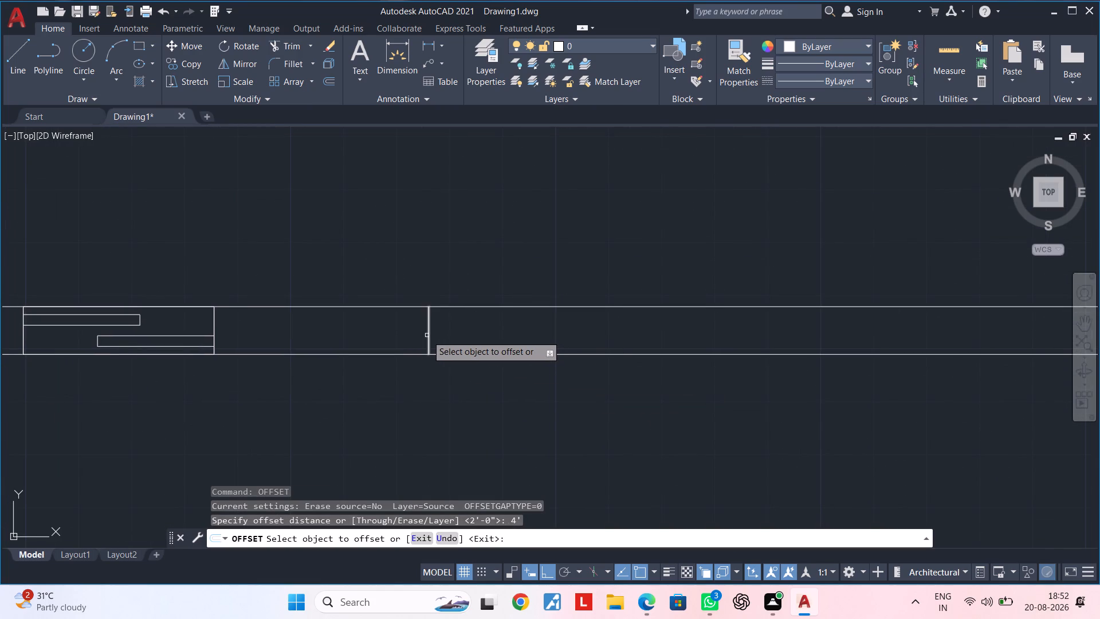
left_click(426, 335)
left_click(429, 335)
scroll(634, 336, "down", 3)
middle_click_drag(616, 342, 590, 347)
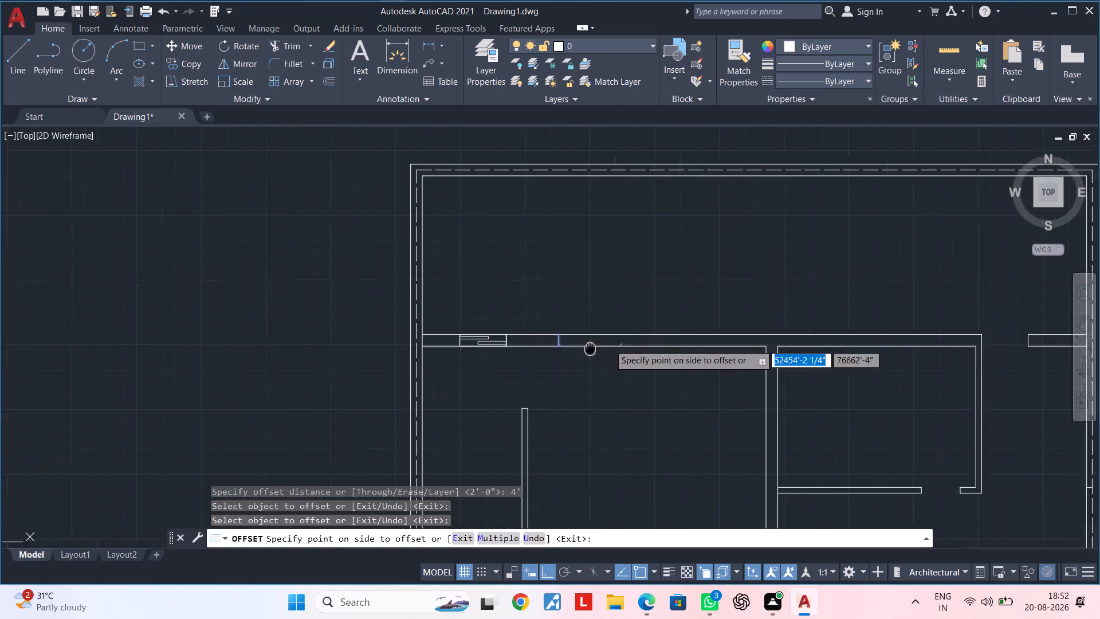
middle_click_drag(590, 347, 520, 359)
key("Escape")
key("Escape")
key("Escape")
Offset the short vertical line within the horizontal wall 6' to the right to mark the opening's other side.
type("of 6'")
key("Return")
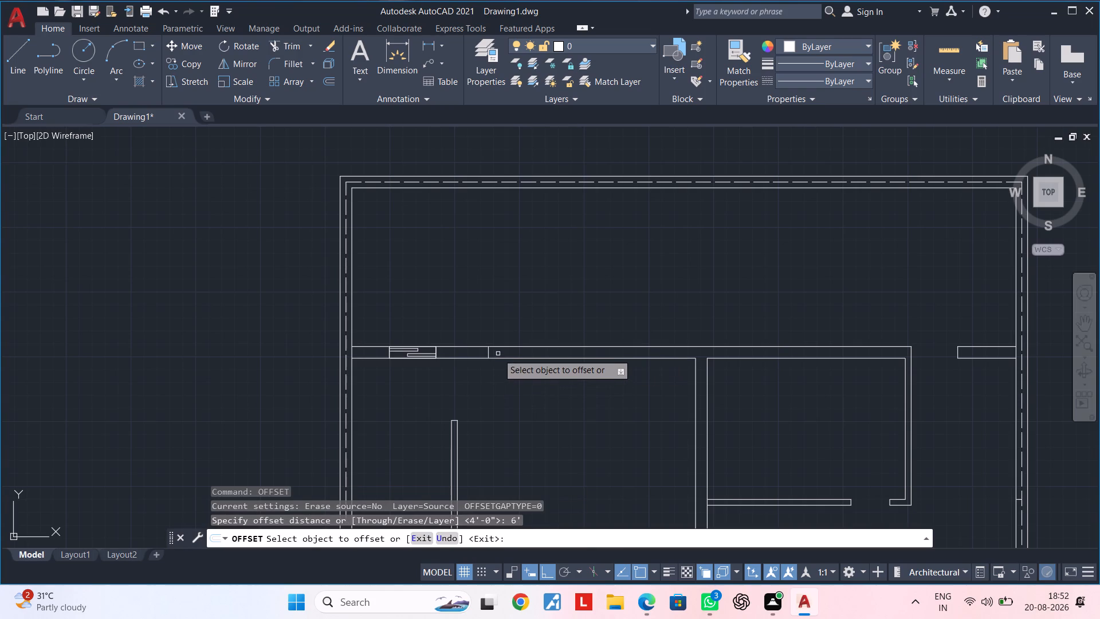
left_click(490, 353)
left_click(526, 352)
middle_click_drag(533, 383, 509, 386)
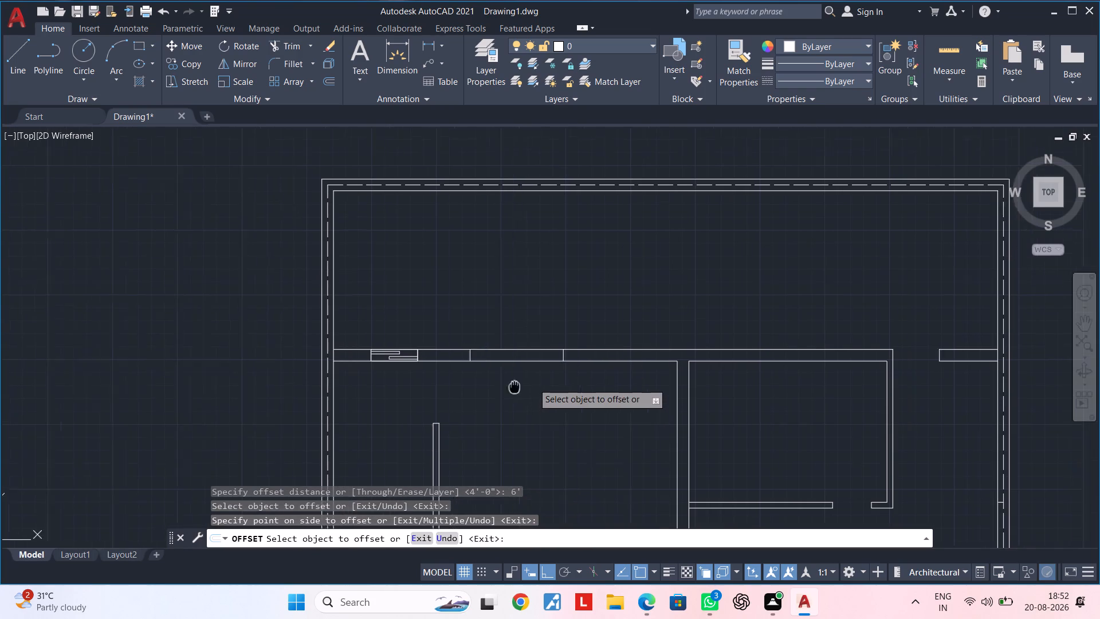
middle_click_drag(509, 386, 465, 389)
scroll(465, 387, "up", 2)
scroll(458, 379, "down", 1)
middle_click_drag(458, 379, 524, 356)
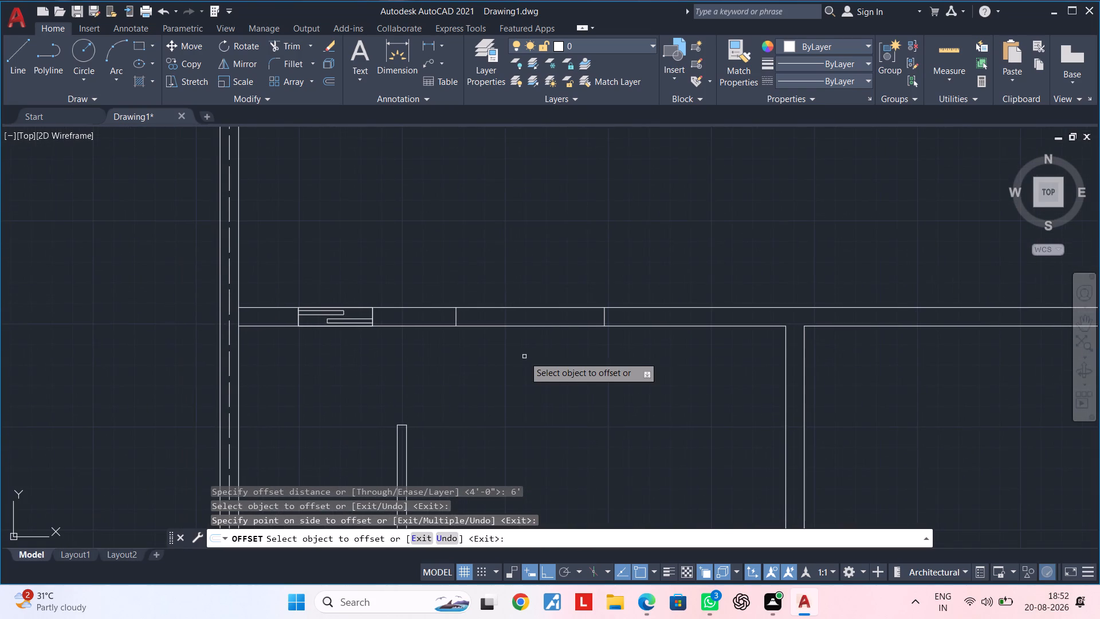
scroll(539, 355, "down", 1)
middle_click_drag(539, 355, 478, 354)
key("Escape")
key("Escape")
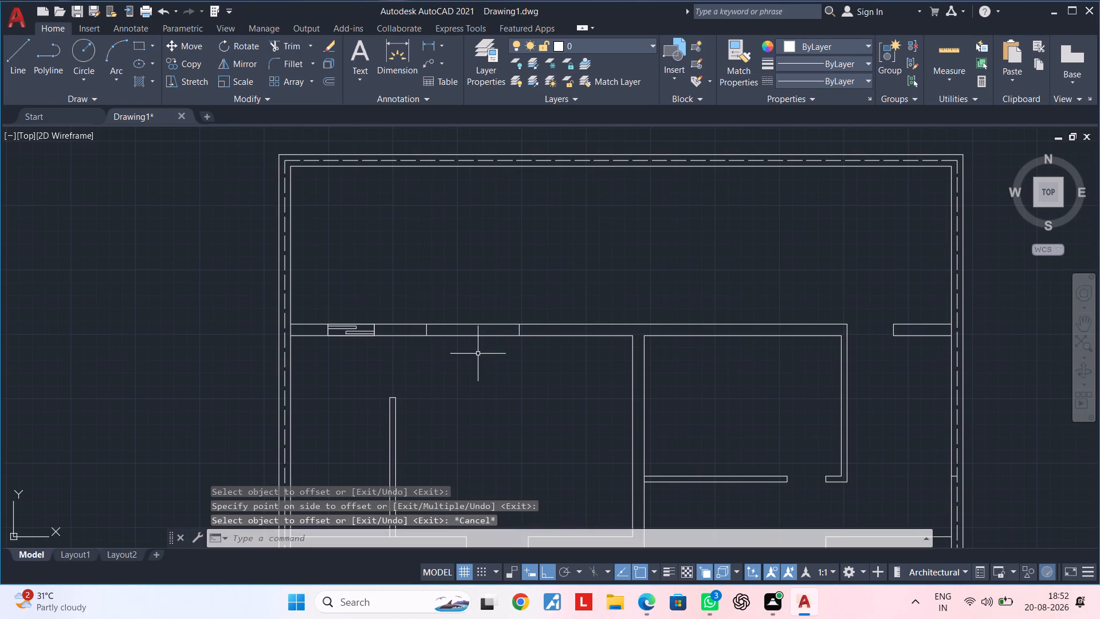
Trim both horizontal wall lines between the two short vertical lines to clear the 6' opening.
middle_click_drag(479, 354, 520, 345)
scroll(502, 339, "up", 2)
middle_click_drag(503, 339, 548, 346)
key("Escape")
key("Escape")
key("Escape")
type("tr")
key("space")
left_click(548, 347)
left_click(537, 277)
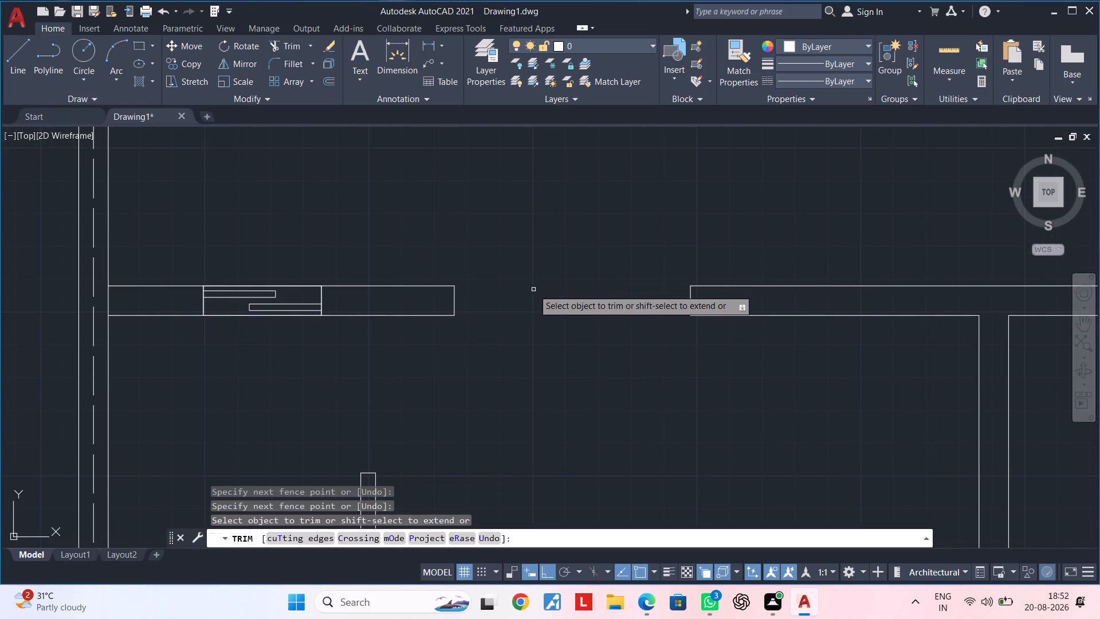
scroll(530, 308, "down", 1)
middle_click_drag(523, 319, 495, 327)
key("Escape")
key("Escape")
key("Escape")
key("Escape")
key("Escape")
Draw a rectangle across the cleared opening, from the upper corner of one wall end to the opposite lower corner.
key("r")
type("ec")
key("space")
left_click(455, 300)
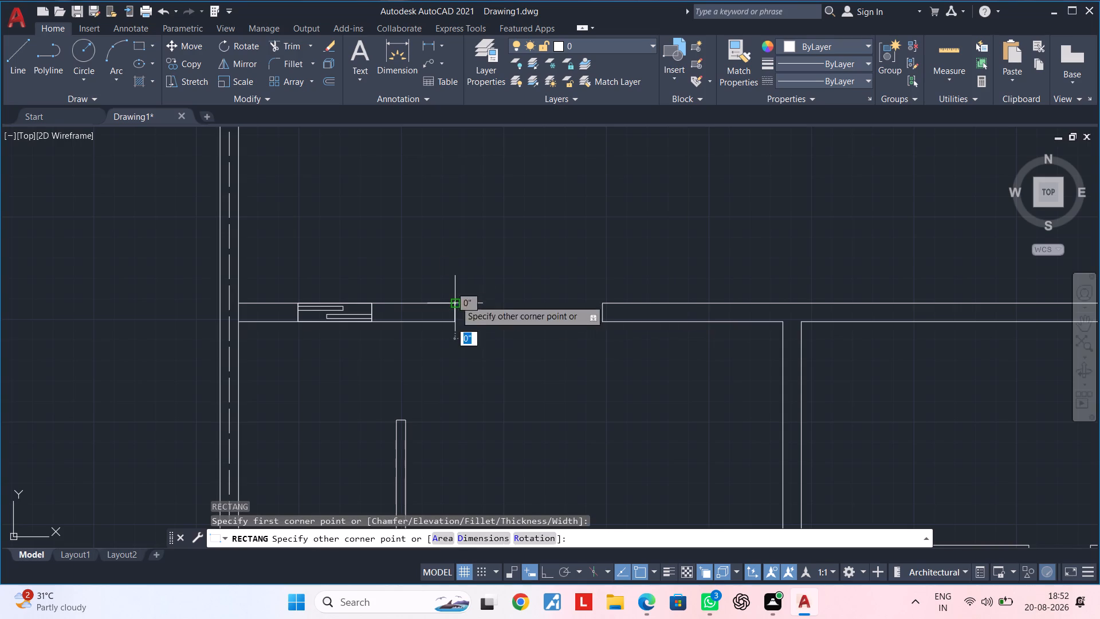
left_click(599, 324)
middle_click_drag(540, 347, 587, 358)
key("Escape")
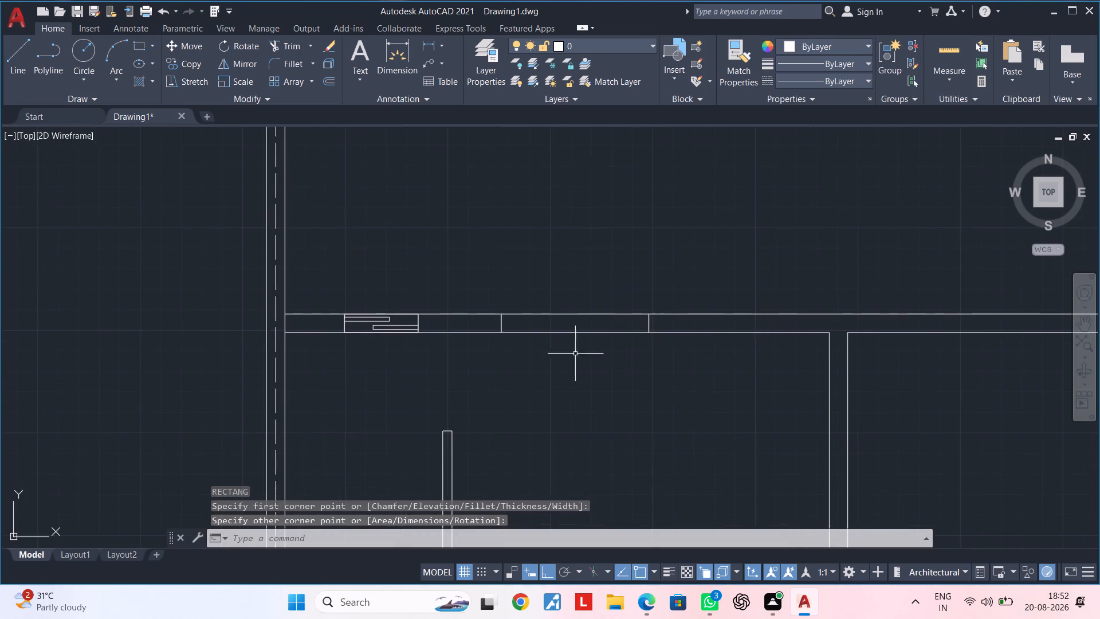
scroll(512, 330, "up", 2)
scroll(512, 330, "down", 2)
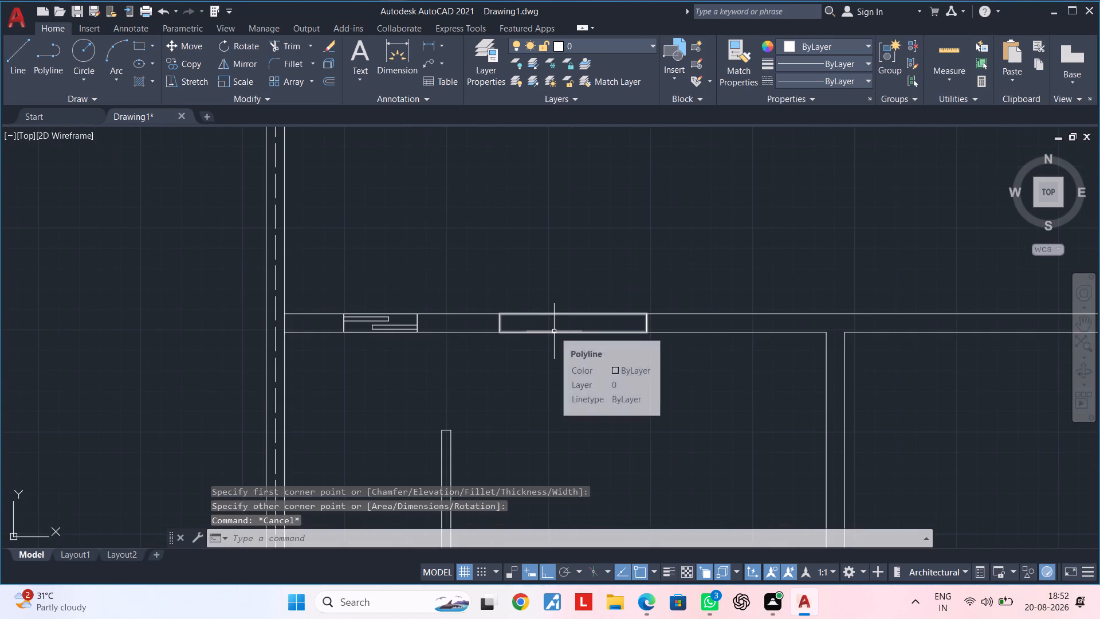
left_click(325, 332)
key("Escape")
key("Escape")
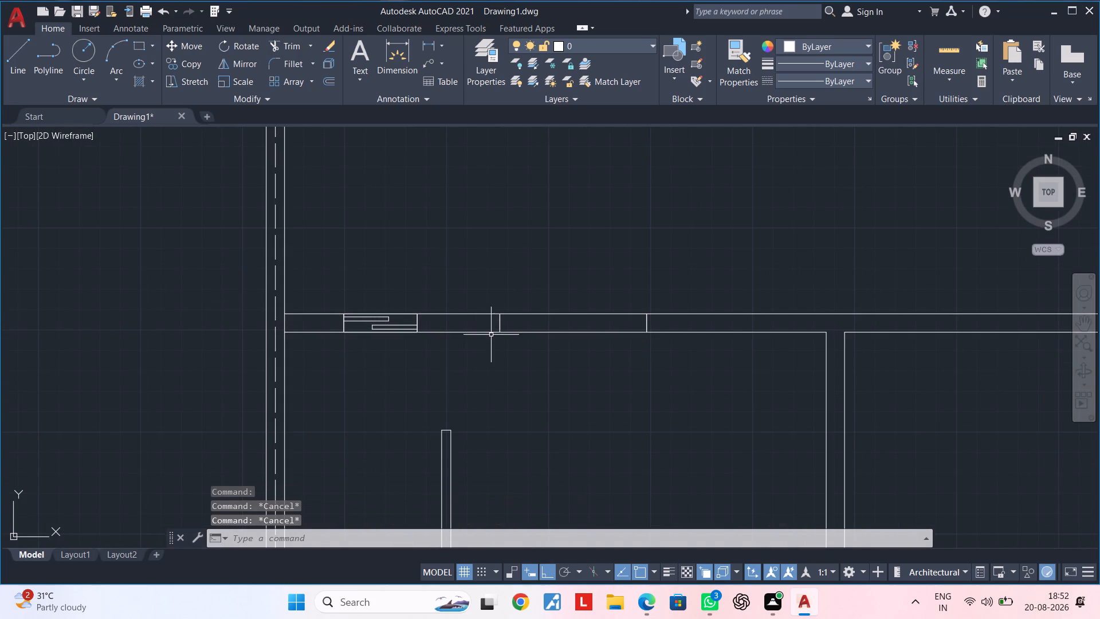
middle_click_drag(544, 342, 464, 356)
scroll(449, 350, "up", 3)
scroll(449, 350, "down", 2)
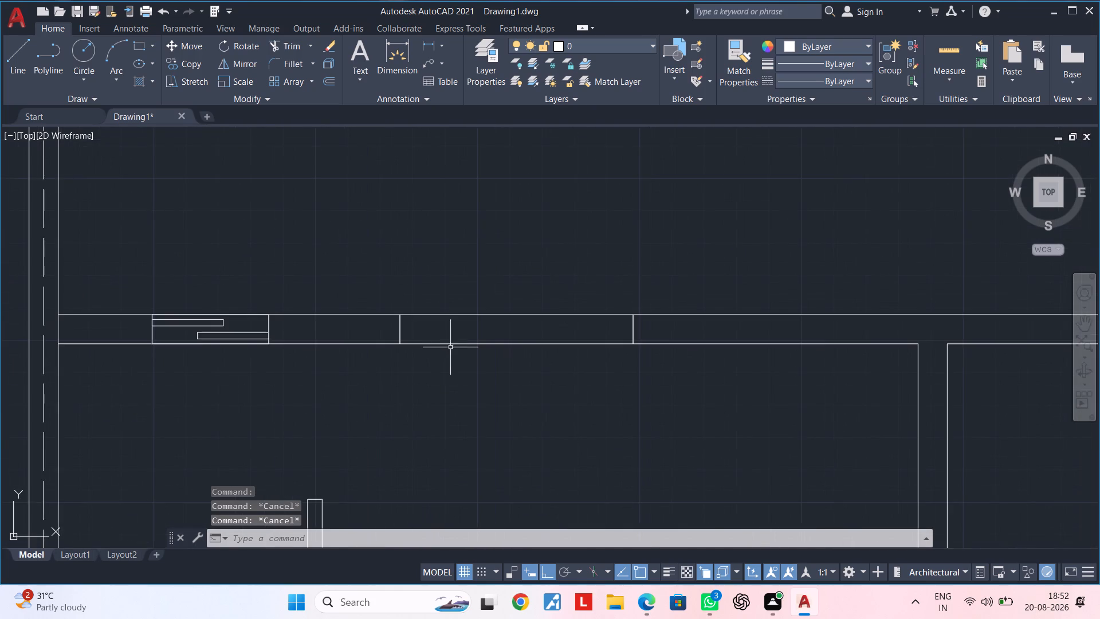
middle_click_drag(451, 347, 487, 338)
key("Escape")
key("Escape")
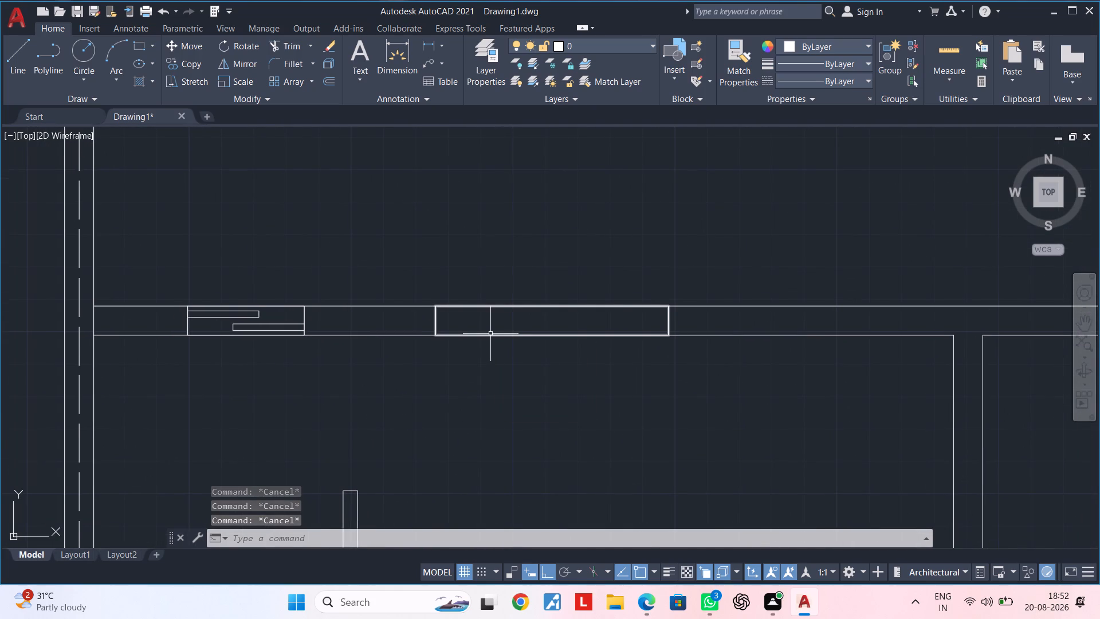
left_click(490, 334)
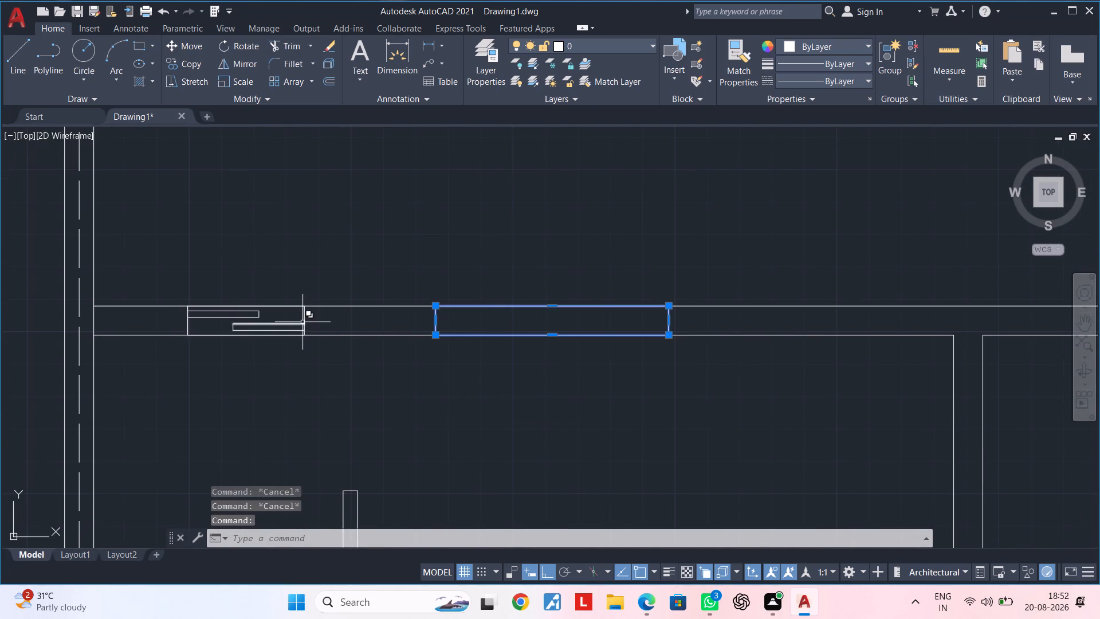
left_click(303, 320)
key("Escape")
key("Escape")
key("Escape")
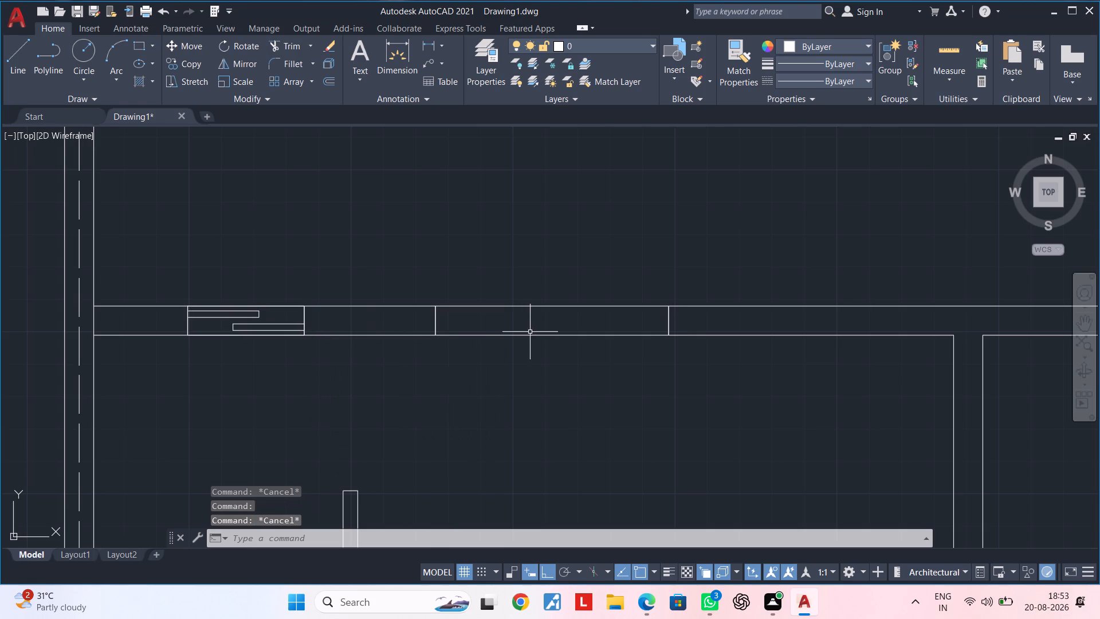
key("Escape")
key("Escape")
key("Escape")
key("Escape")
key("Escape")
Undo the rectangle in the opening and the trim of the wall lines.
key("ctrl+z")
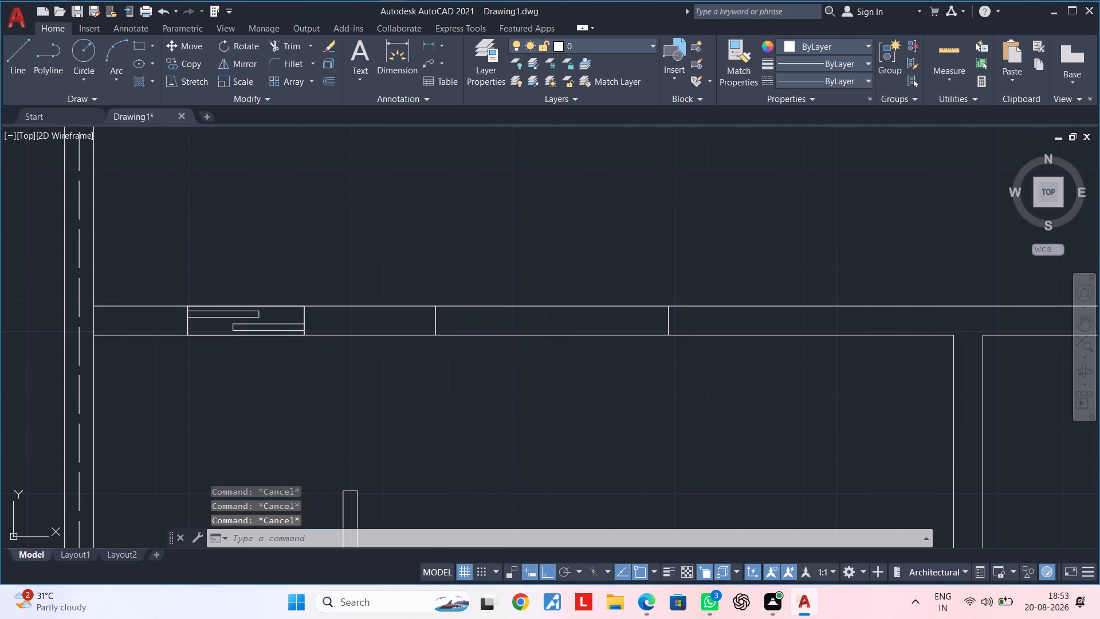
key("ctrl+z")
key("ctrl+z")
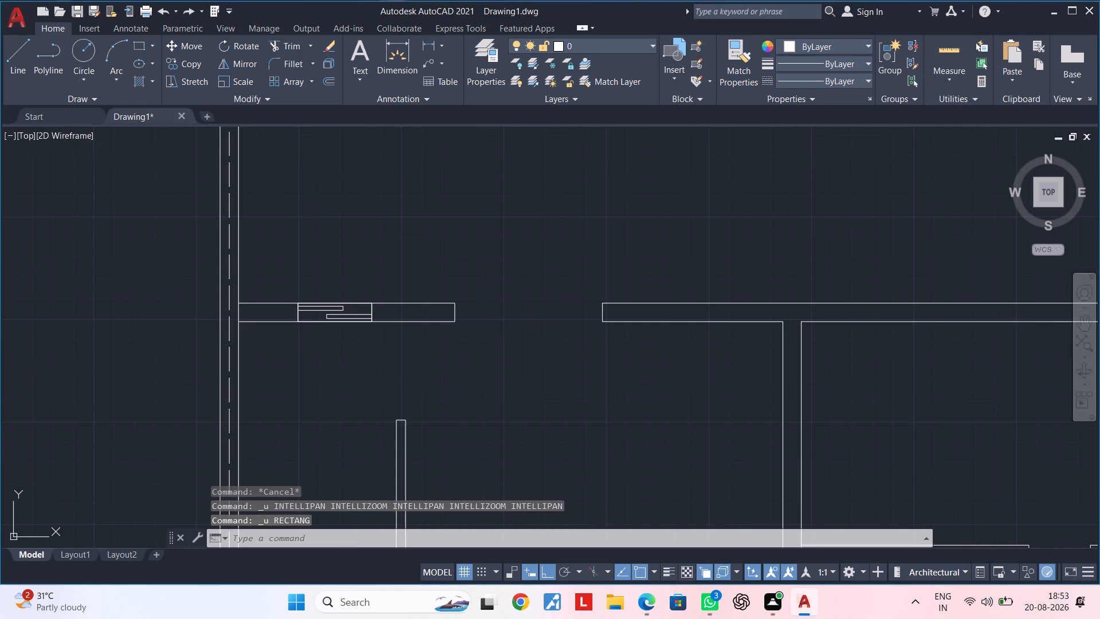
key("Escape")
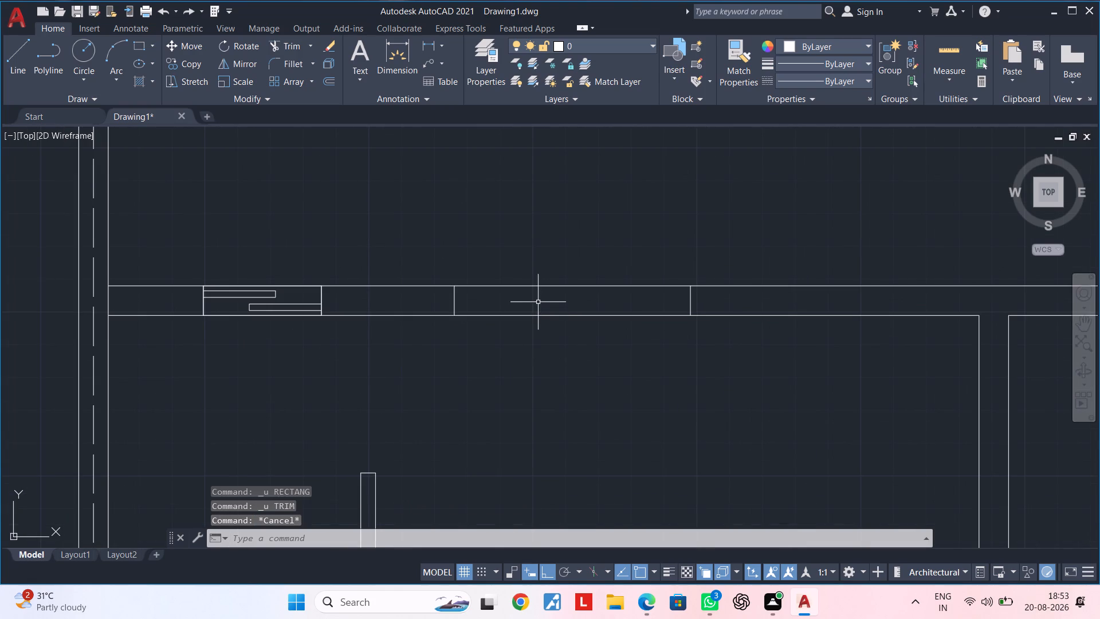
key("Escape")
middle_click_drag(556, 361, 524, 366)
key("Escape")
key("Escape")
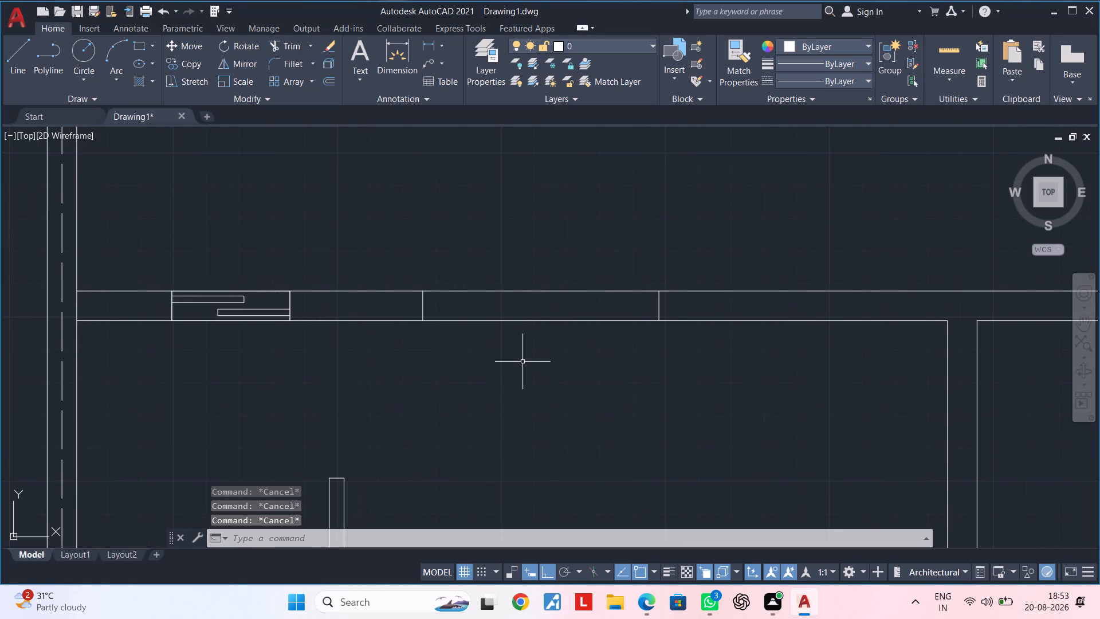
Draw a 6' by 9" rectangle over the untrimmed wall between the two short vertical lines.
type("rec")
key("space")
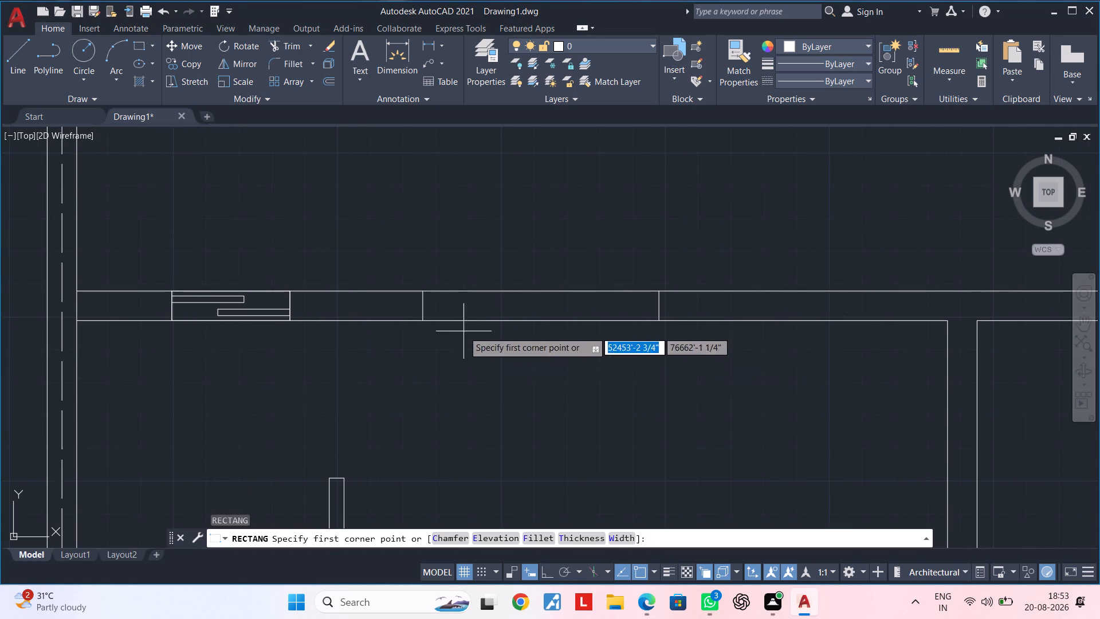
left_click(426, 293)
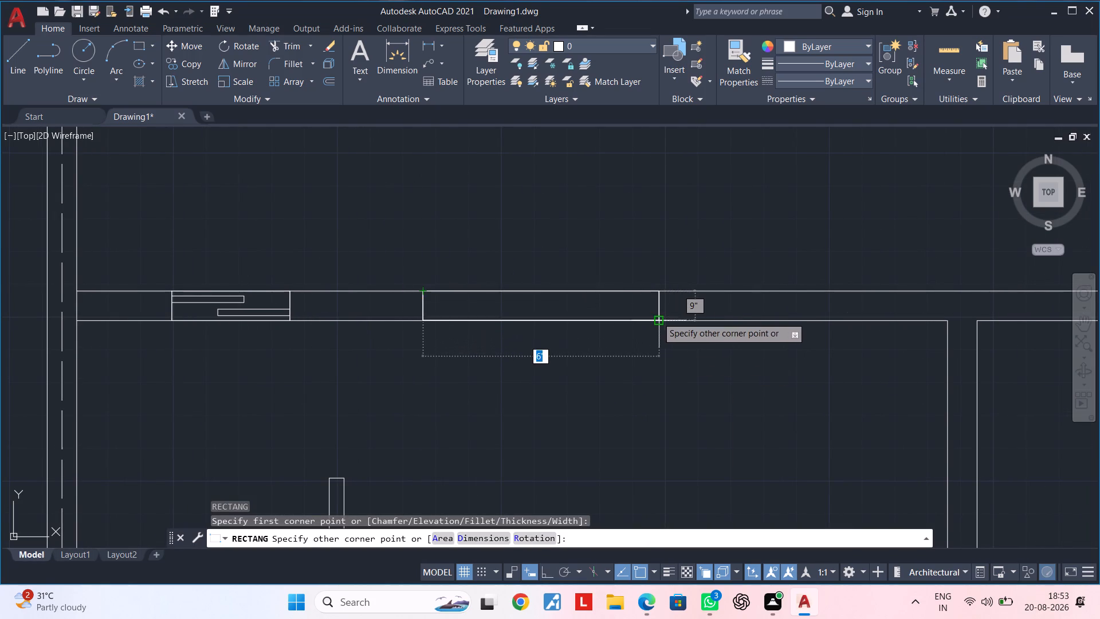
left_click(659, 317)
scroll(560, 319, "up", 2)
scroll(560, 319, "down", 1)
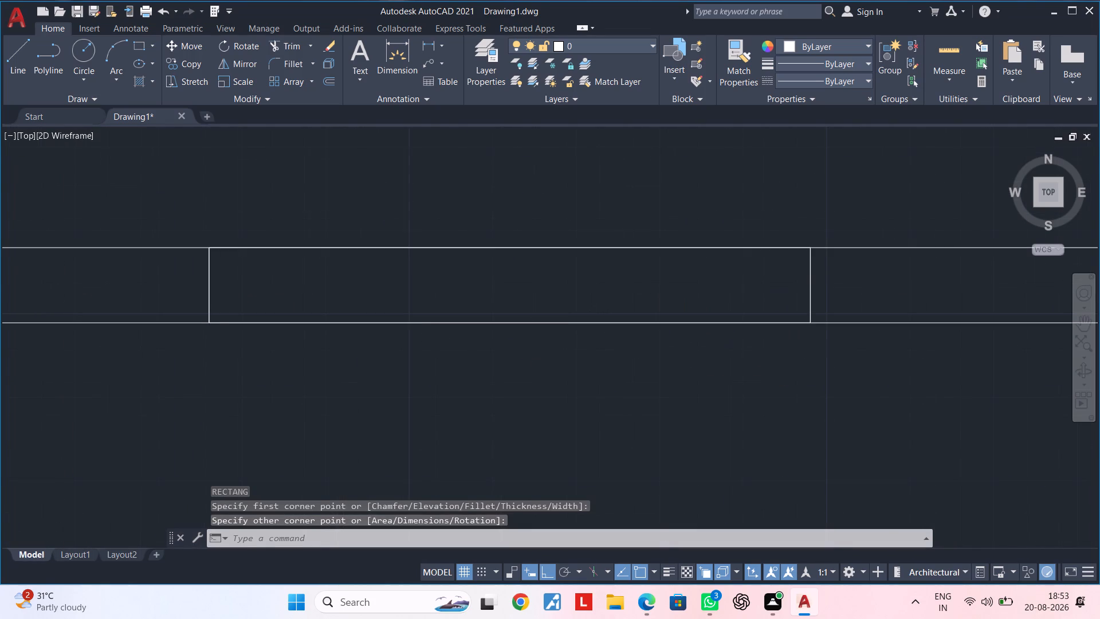
middle_click_drag(560, 319, 556, 336)
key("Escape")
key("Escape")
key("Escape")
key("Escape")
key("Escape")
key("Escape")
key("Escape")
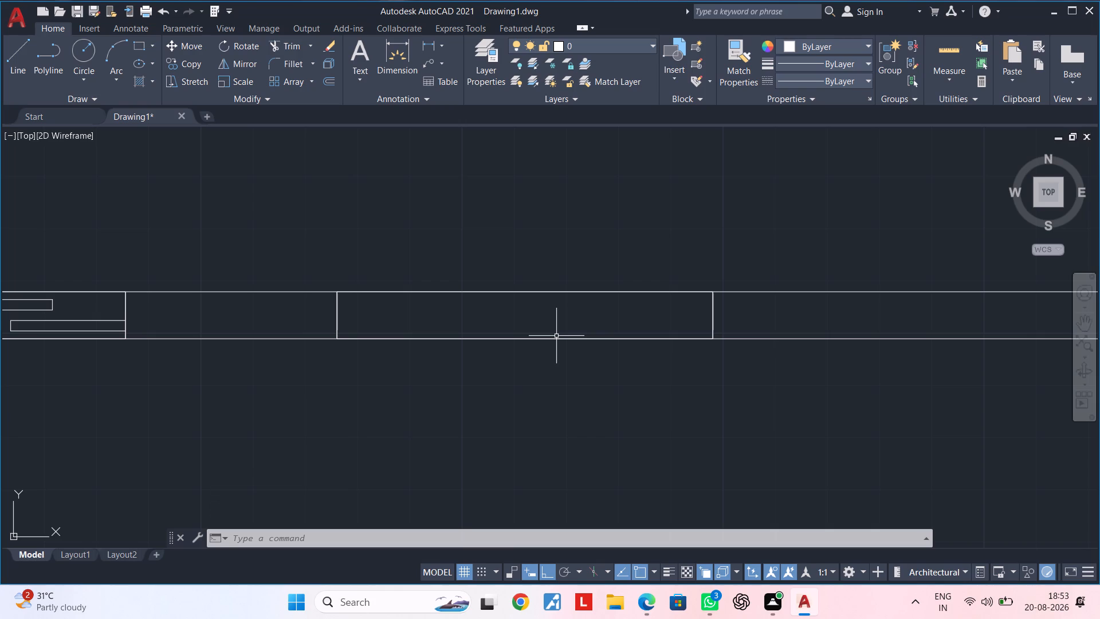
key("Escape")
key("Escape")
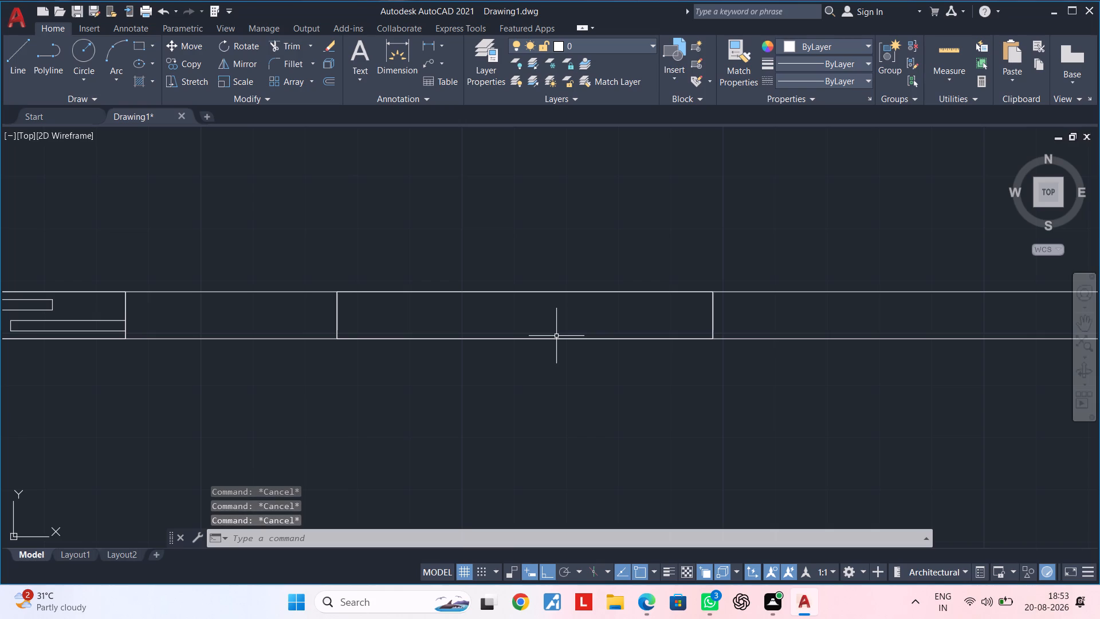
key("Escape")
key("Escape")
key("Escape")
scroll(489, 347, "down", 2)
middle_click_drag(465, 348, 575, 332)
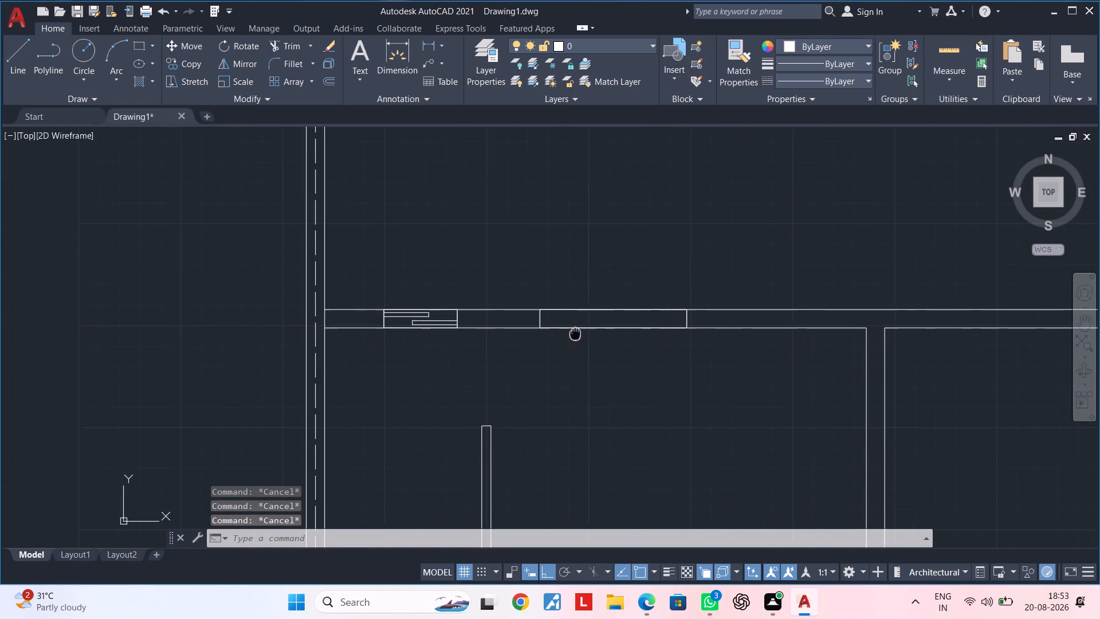
Trim the upper and lower wall lines inside the small window opening that contains the two sliding panels.
middle_click_drag(575, 332, 576, 332)
scroll(439, 325, "up", 3)
scroll(425, 335, "down", 1)
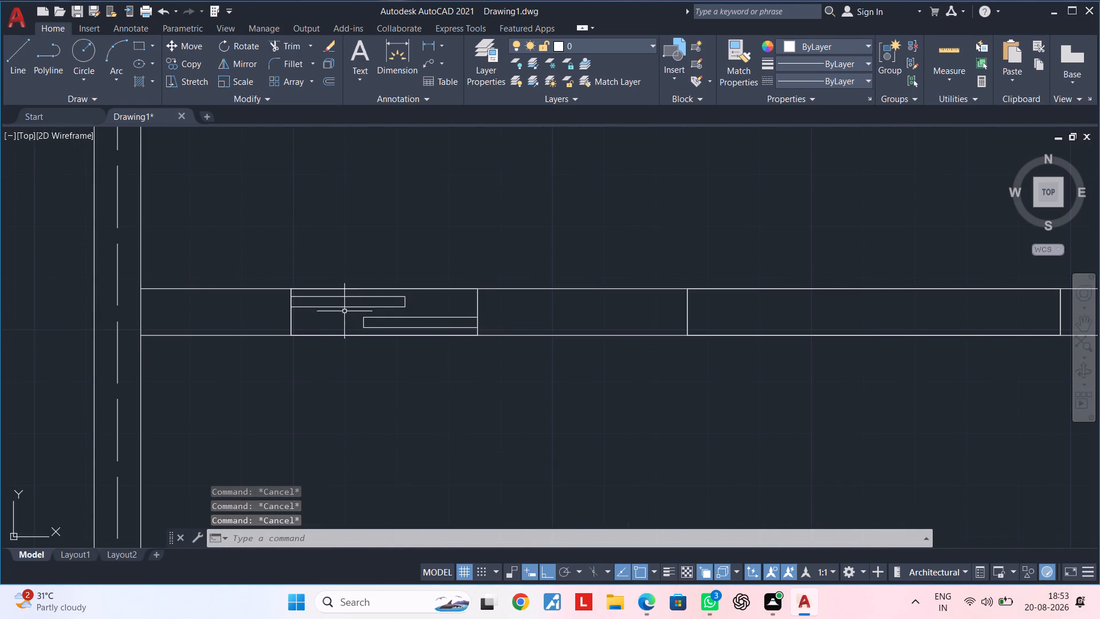
key("Escape")
key("Escape")
key("Escape")
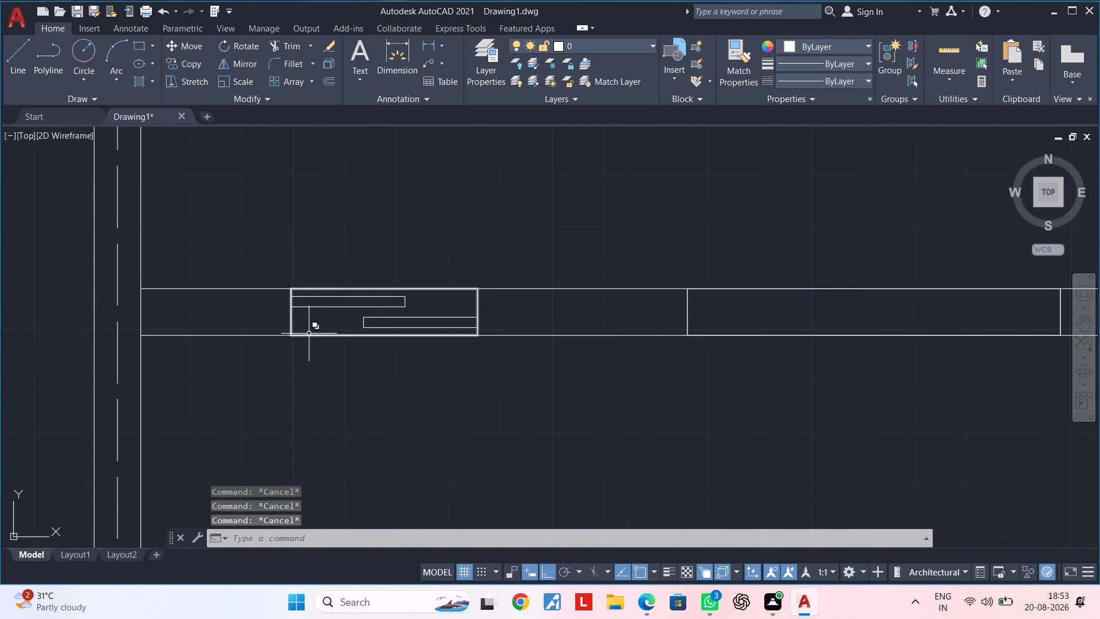
key("Escape")
key("Escape")
key("t")
key("r")
key("space")
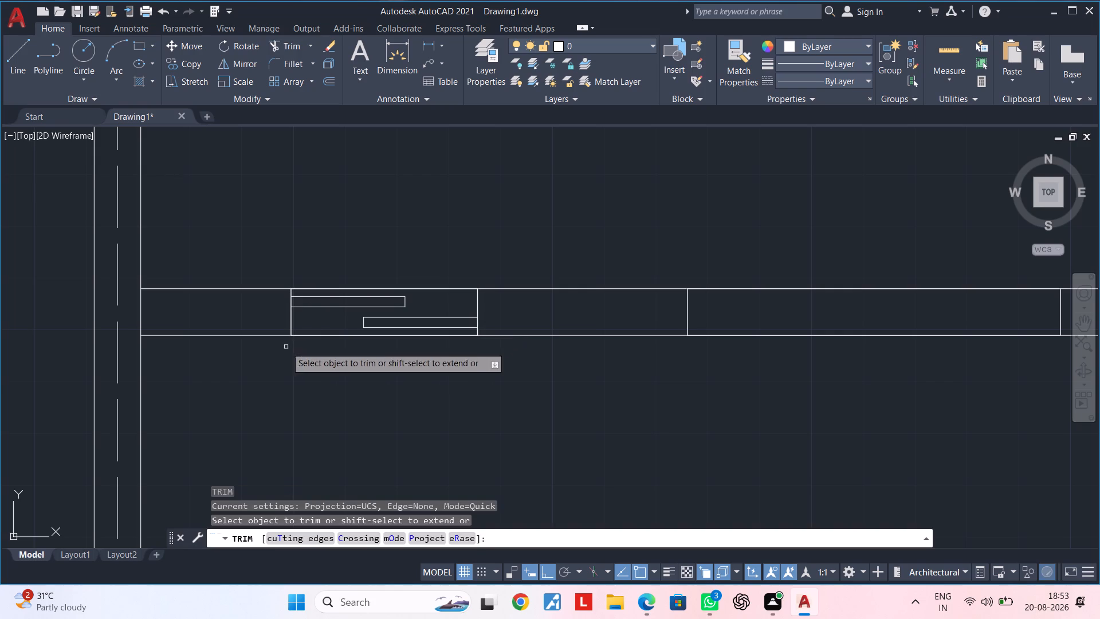
scroll(313, 346, "up", 3)
left_click(294, 304)
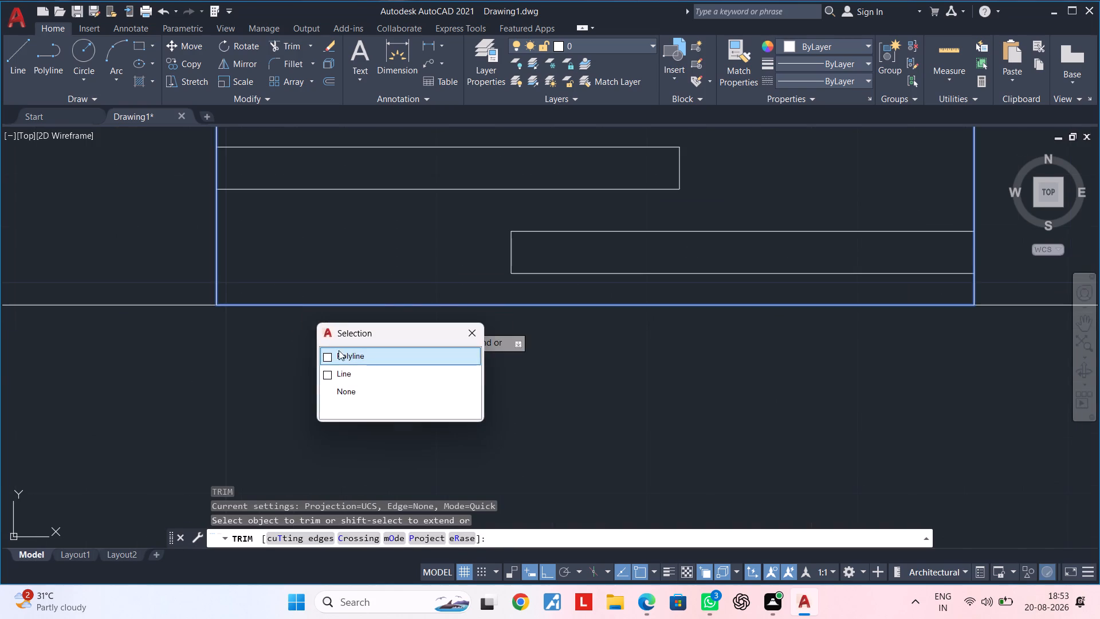
left_click(354, 375)
scroll(348, 363, "down", 4)
scroll(360, 324, "up", 3)
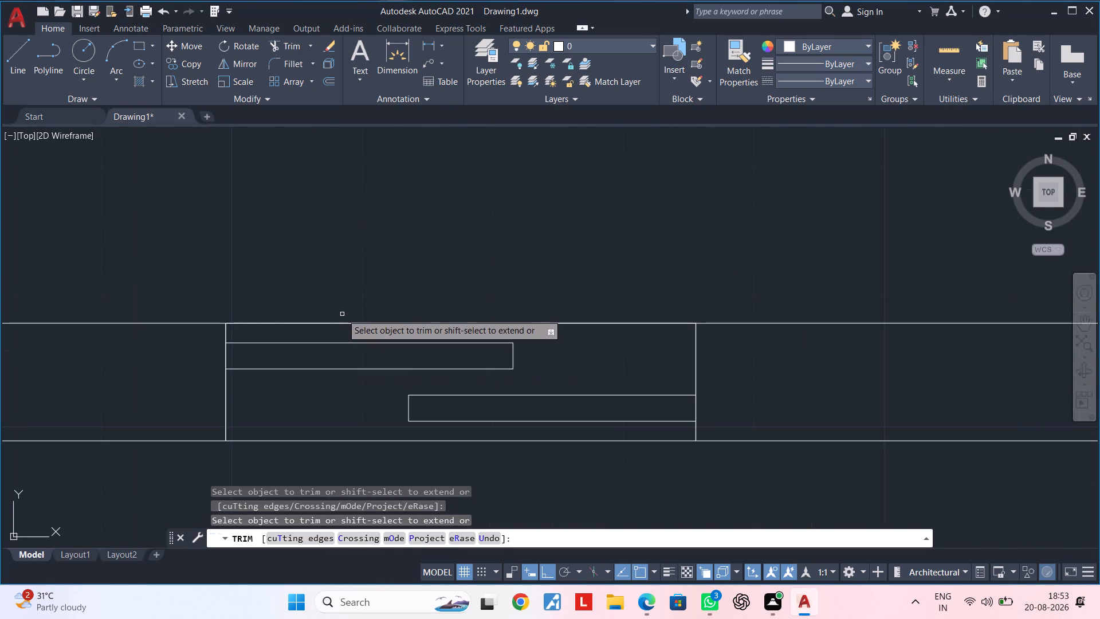
left_click(336, 324)
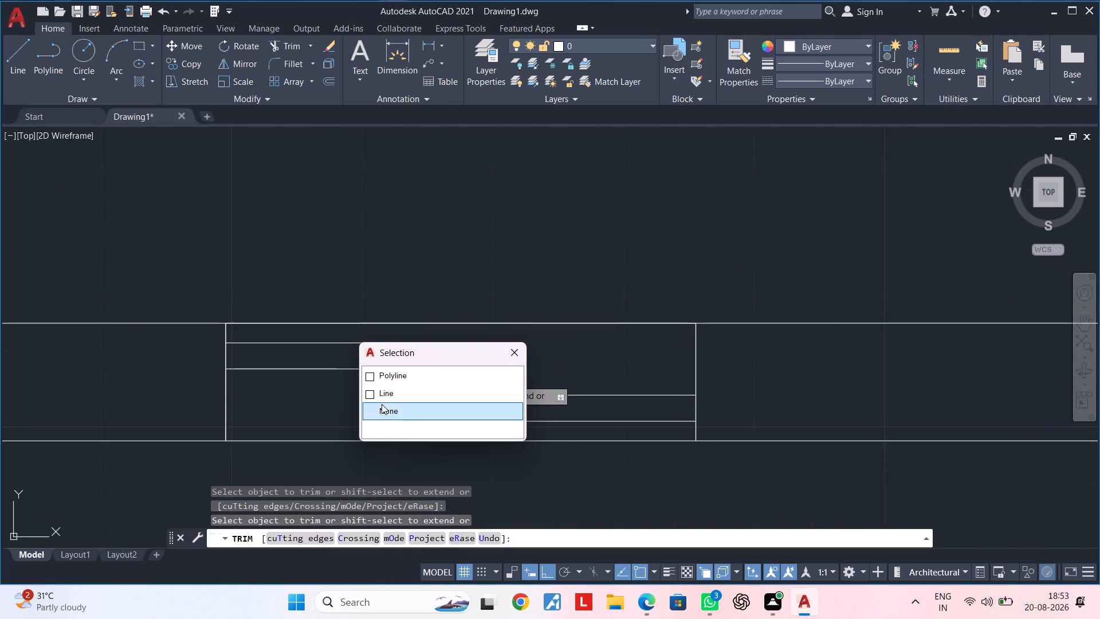
left_click(384, 398)
scroll(388, 396, "down", 4)
key("Escape")
key("Escape")
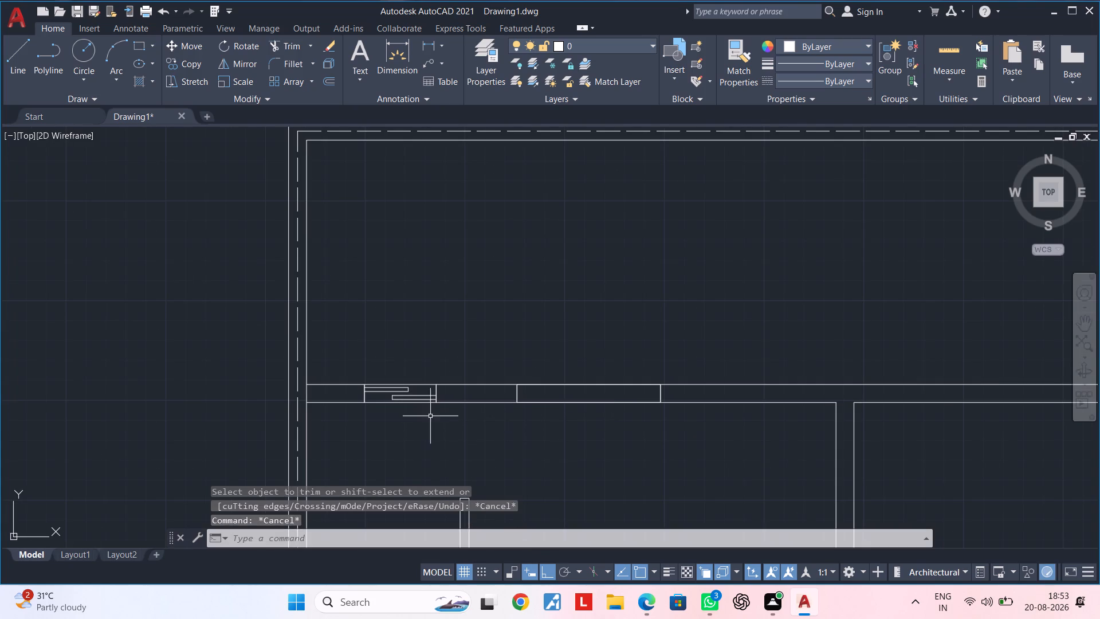
Trim the upper and lower wall lines that run through the 6' by 9" rectangle.
middle_click_drag(556, 414, 466, 367)
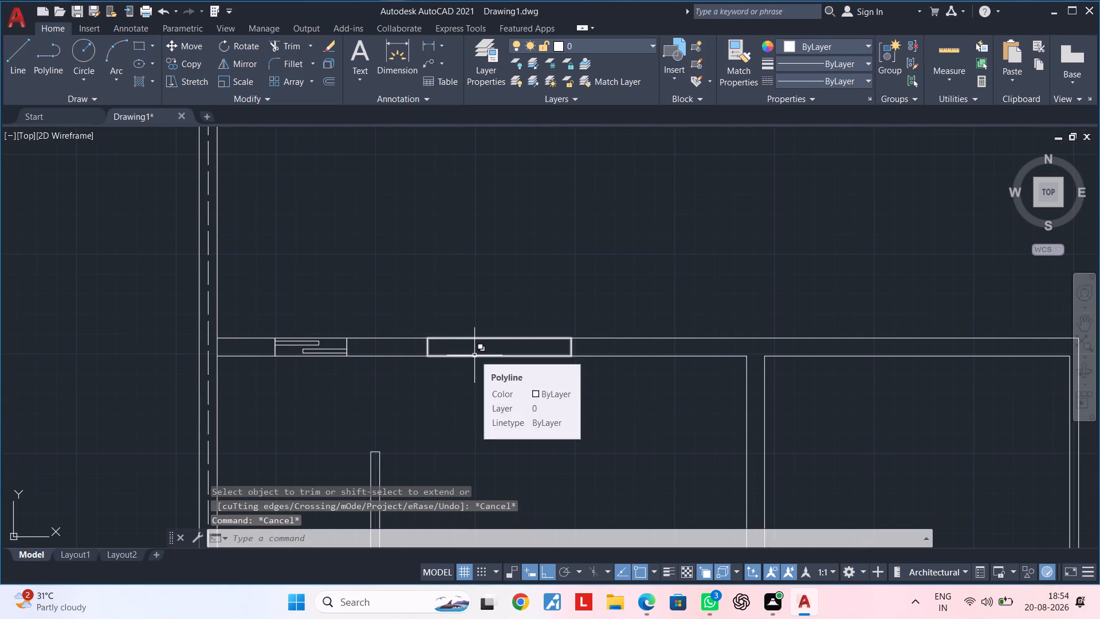
type("tr")
key("space")
scroll(479, 359, "up", 2)
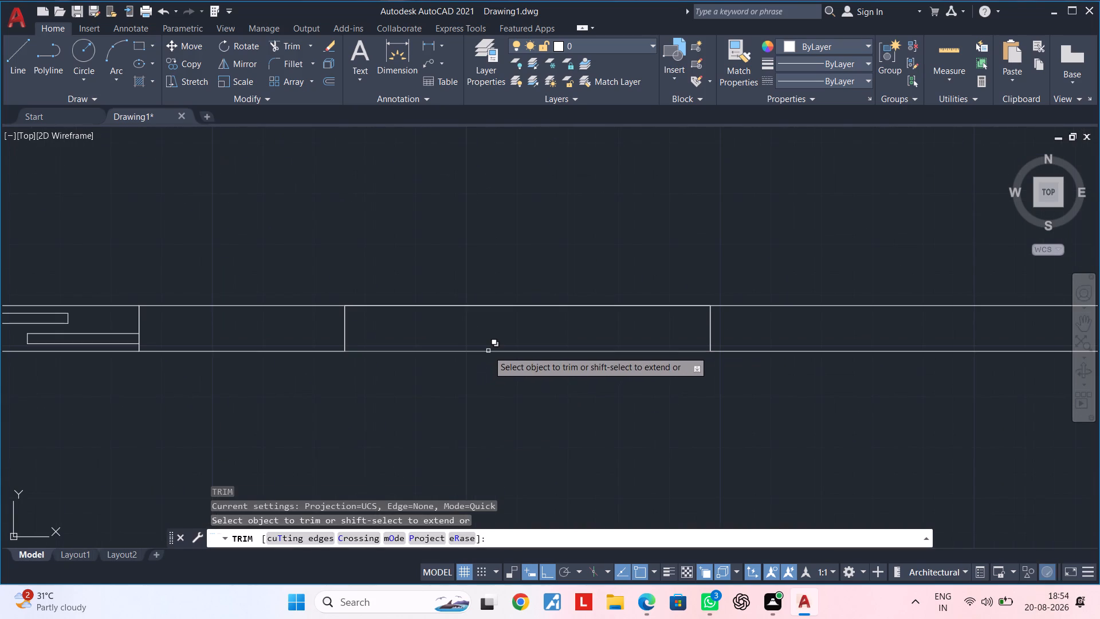
left_click(488, 351)
left_click(552, 417)
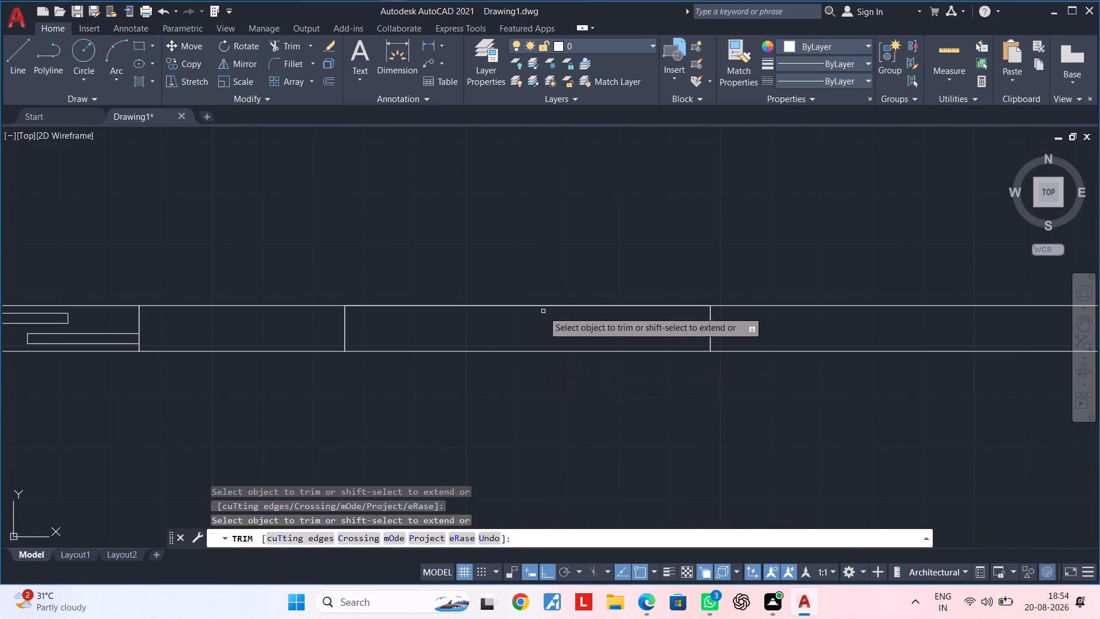
left_click(543, 305)
left_click(593, 374)
scroll(590, 377, "down", 3)
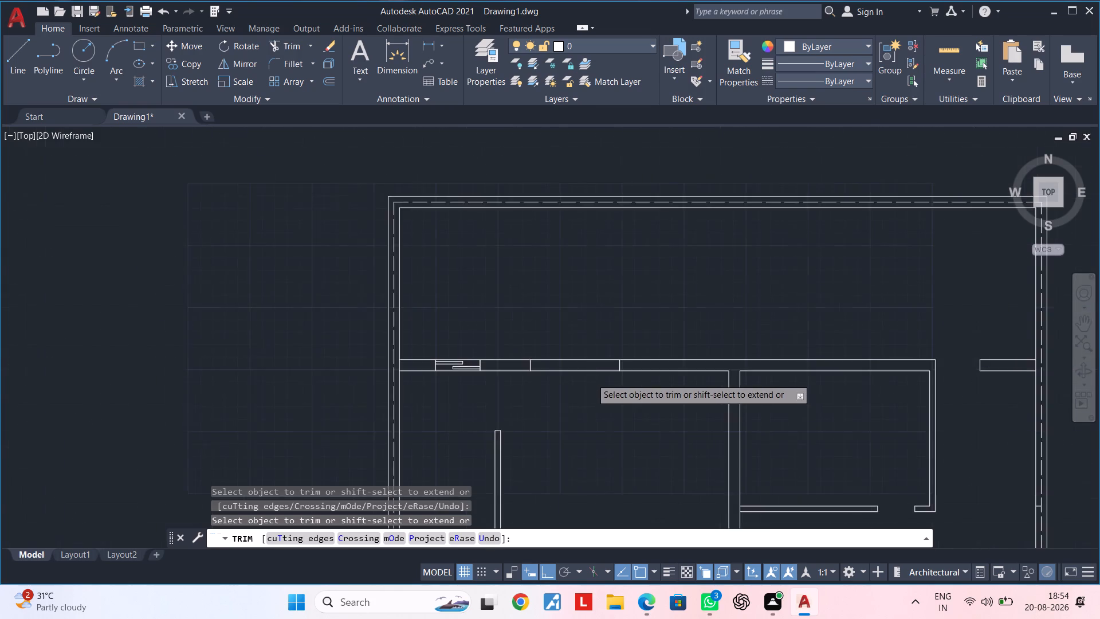
middle_click_drag(591, 378, 473, 348)
key("Escape")
key("Escape")
Delete the 6' by 9" rectangle between the two wall ends.
middle_click_drag(456, 347, 462, 339)
scroll(431, 337, "up", 4)
left_click(437, 326)
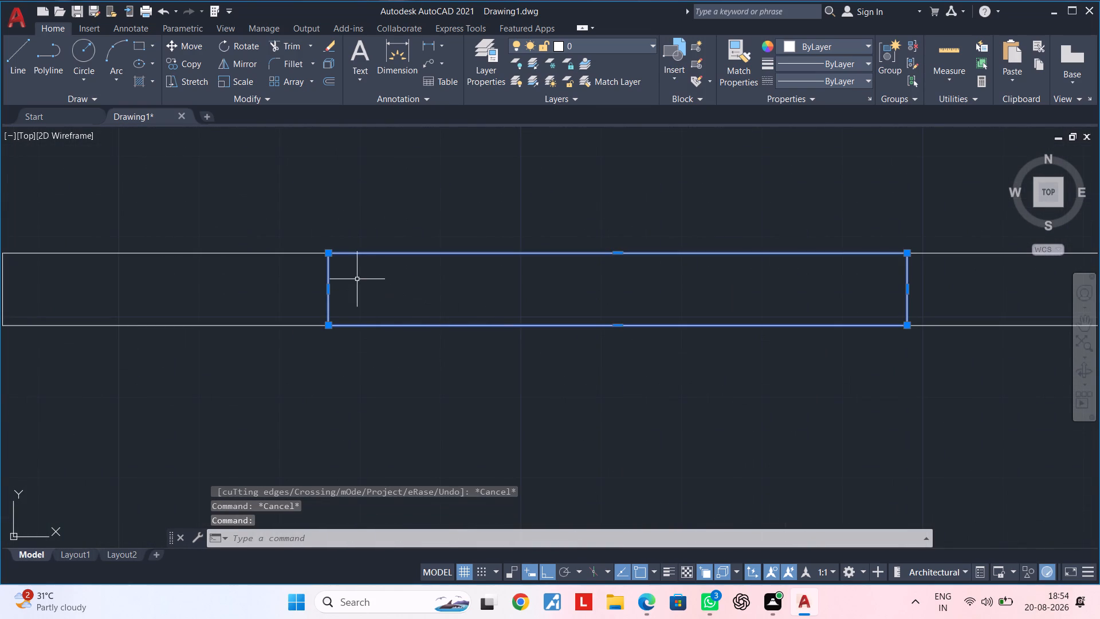
scroll(603, 250, "up", 2)
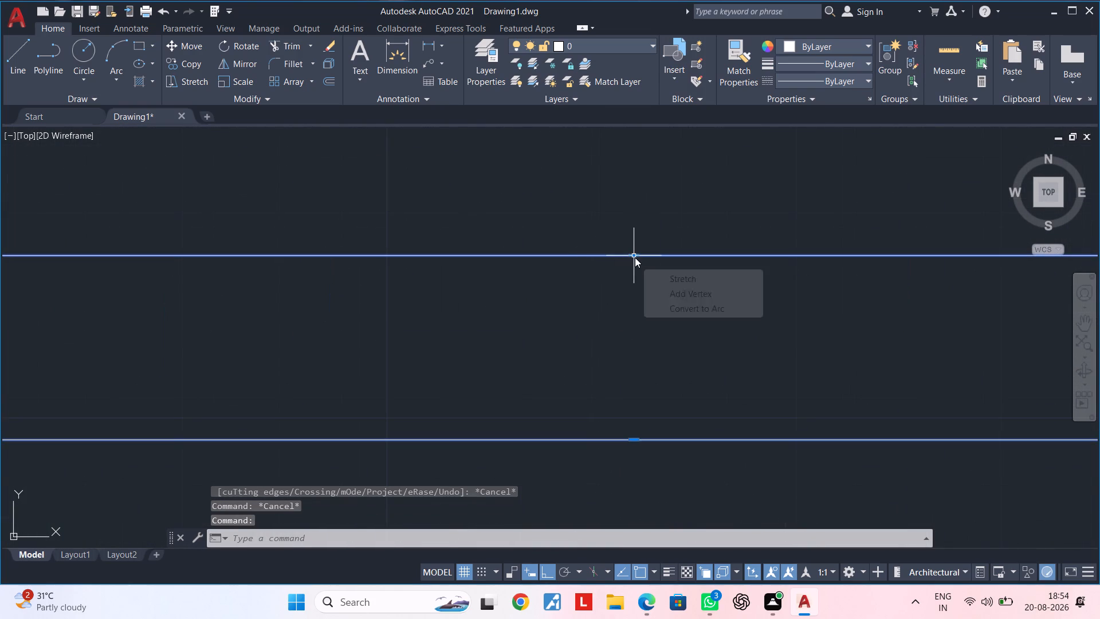
key("Escape")
key("Escape")
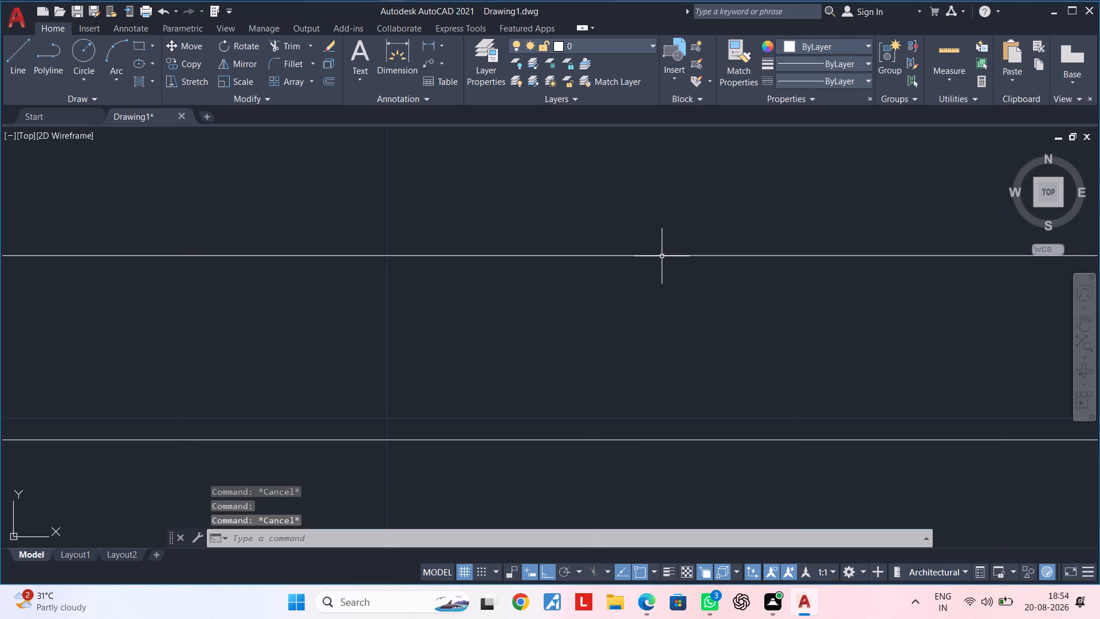
left_click(662, 255)
key("Delete")
Stretch the small window's outer rectangle inward, its upper edge about 3/4" down and its lower edge about 1" up.
scroll(663, 265, "down", 2)
middle_click_drag(607, 323, 820, 294)
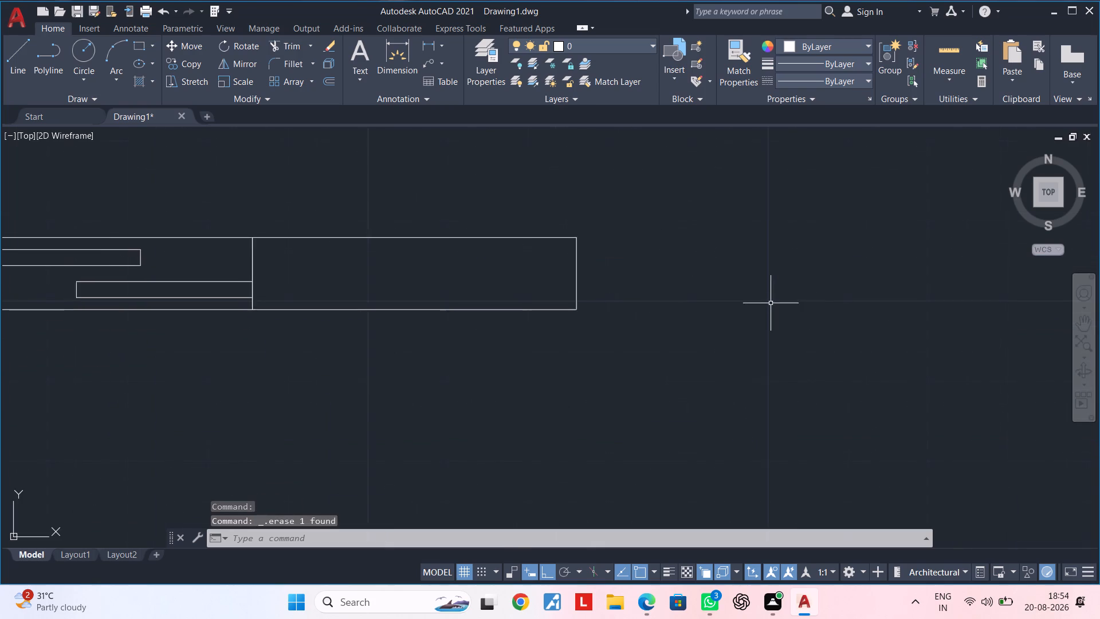
scroll(764, 303, "down", 1)
middle_click_drag(670, 315, 779, 307)
scroll(493, 272, "up", 2)
middle_click_drag(501, 250, 583, 259)
scroll(560, 241, "up", 2)
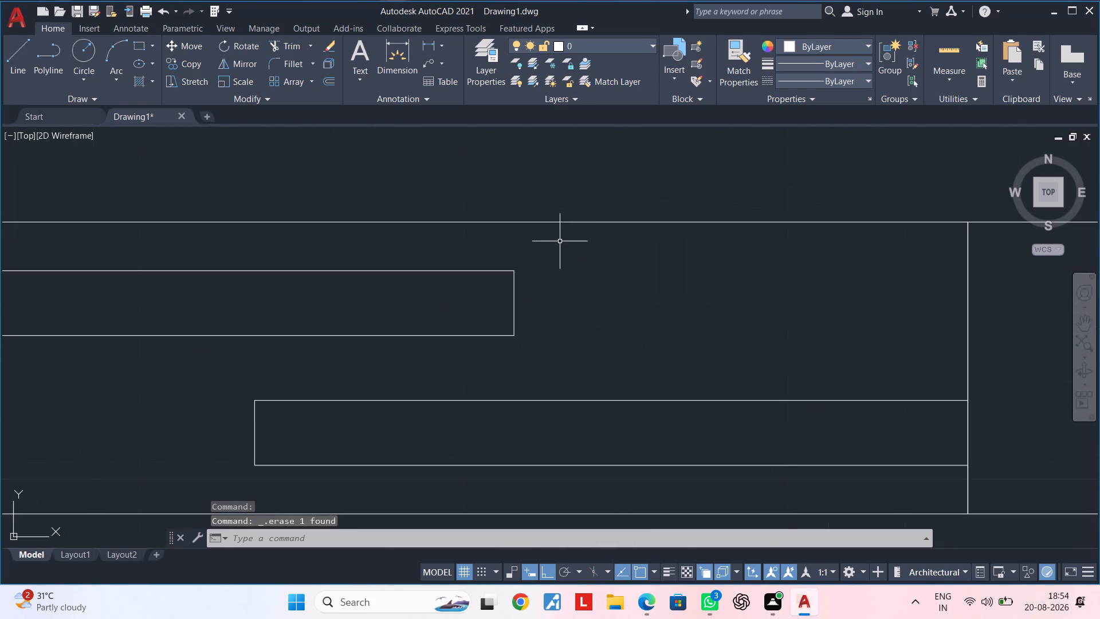
left_click(562, 222)
scroll(543, 236, "down", 2)
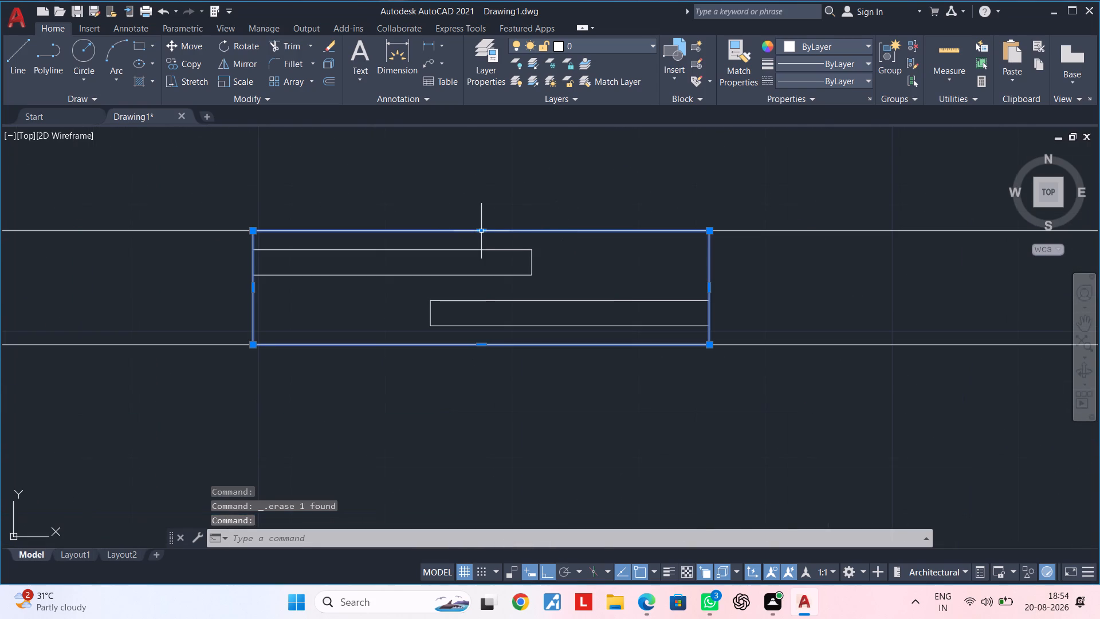
left_click(483, 229)
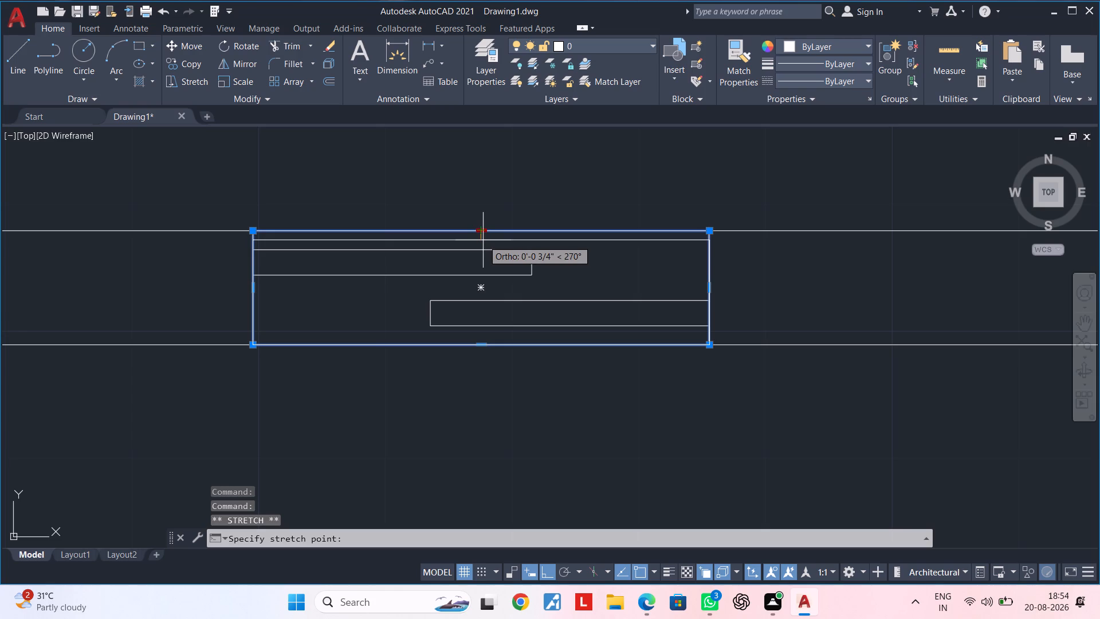
left_click(483, 240)
middle_click_drag(476, 273, 476, 264)
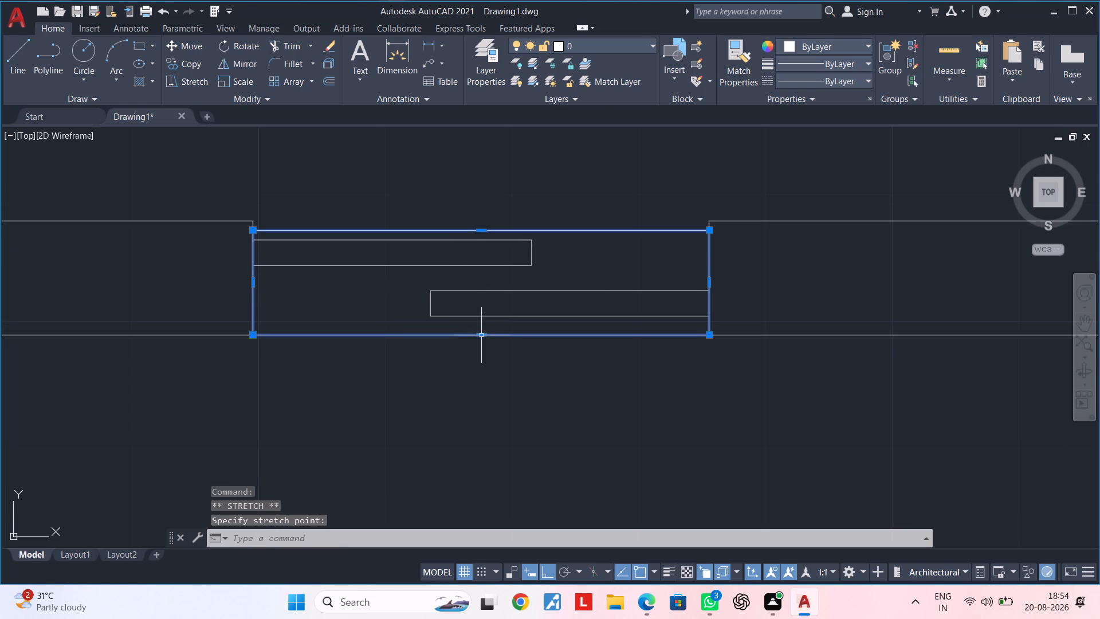
left_click(483, 334)
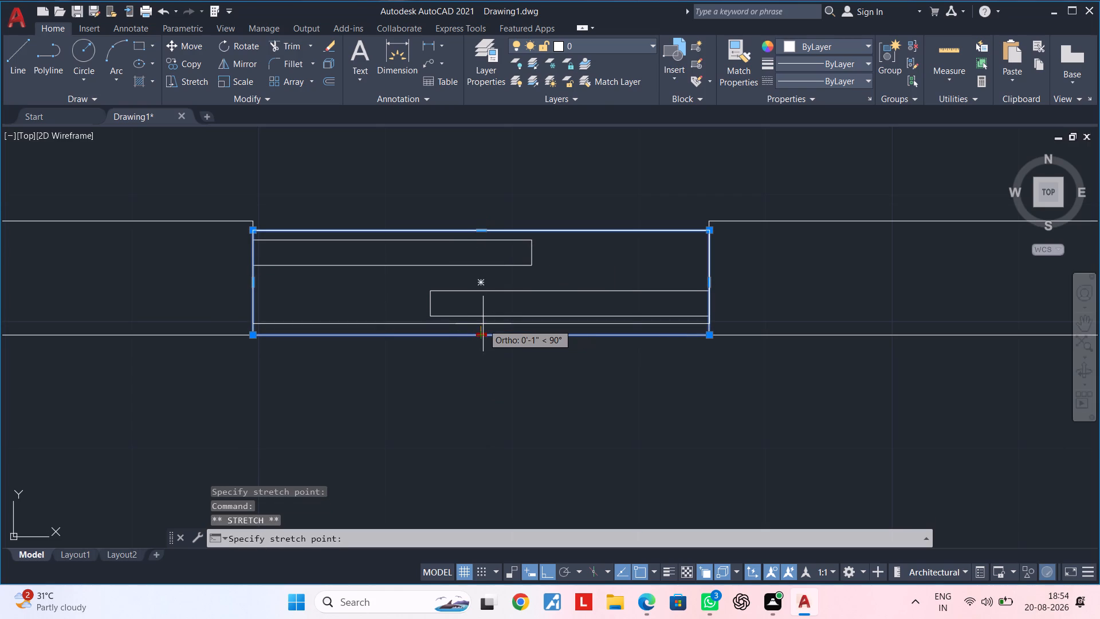
left_click(483, 324)
key("Escape")
key("Escape")
scroll(483, 328, "down", 1)
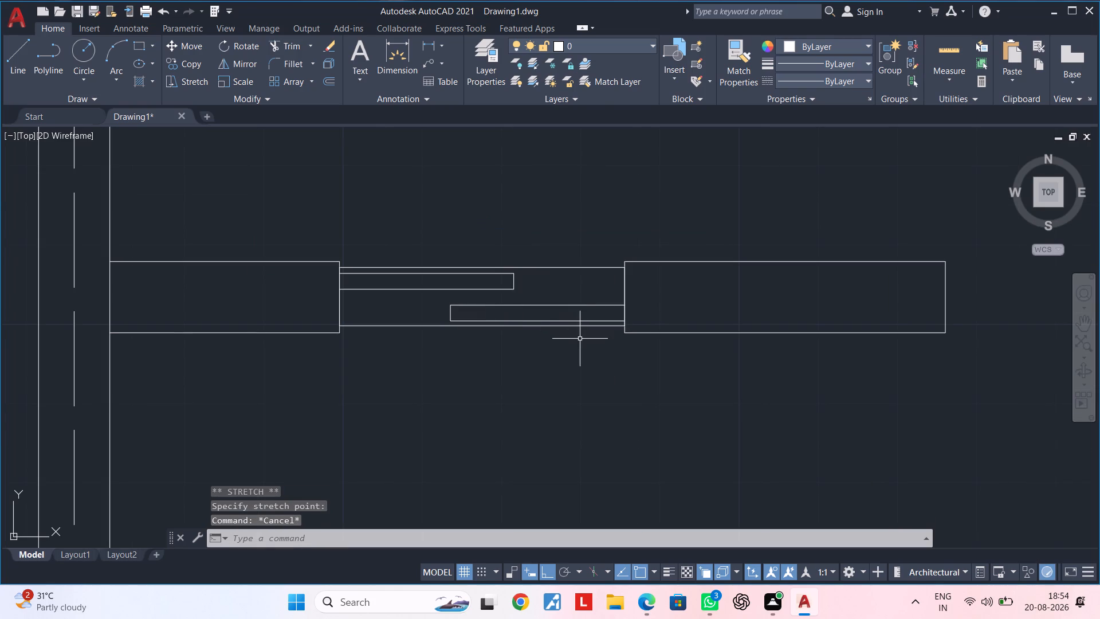
Draw a rectangle about 6' by 7 1/2" across the cleared opening, set slightly in from the wall faces.
scroll(580, 339, "down", 1)
middle_click_drag(622, 349, 343, 336)
middle_click_drag(673, 334, 704, 332)
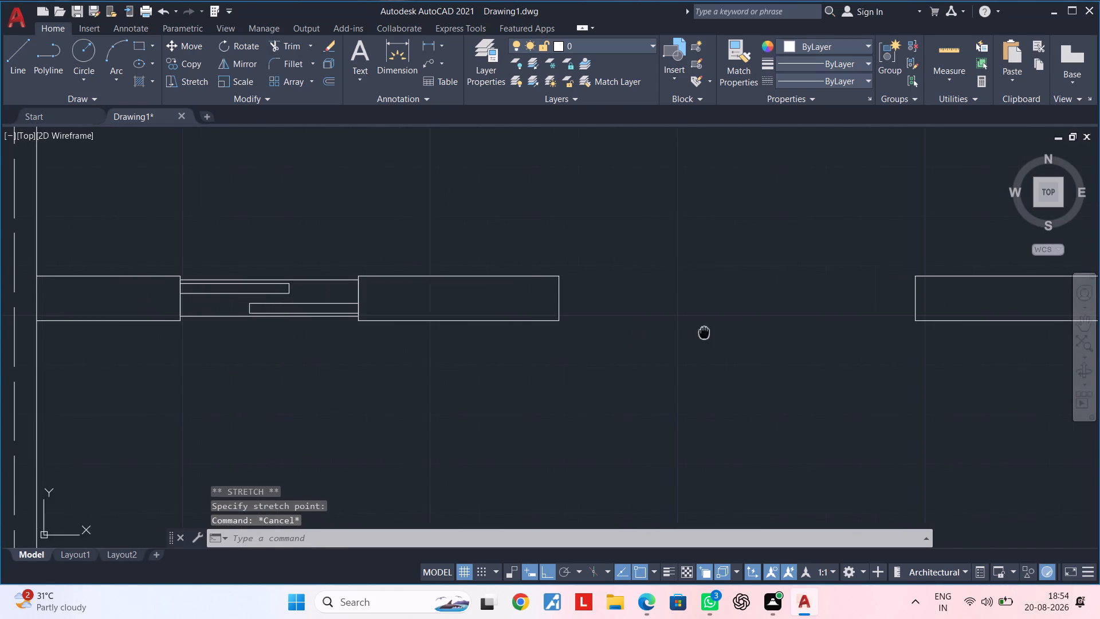
middle_click_drag(704, 332, 705, 332)
scroll(194, 326, "up", 2)
scroll(203, 326, "down", 3)
middle_click_drag(668, 330, 539, 337)
scroll(398, 329, "up", 1)
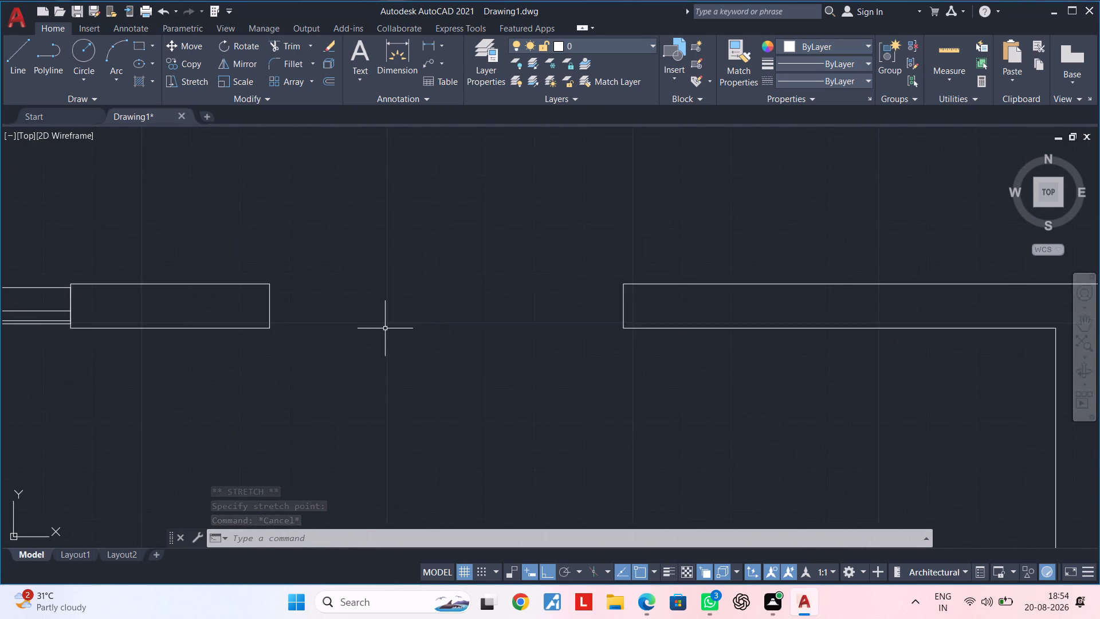
middle_click_drag(385, 328, 454, 314)
key("Escape")
key("Escape")
type("rec")
key("space")
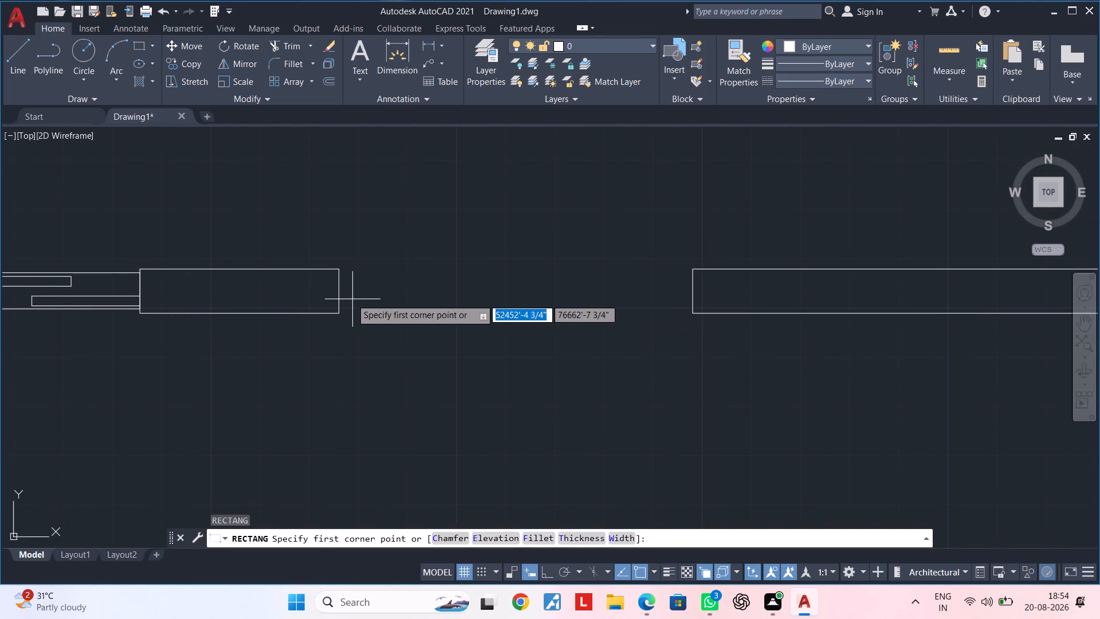
scroll(331, 275, "up", 3)
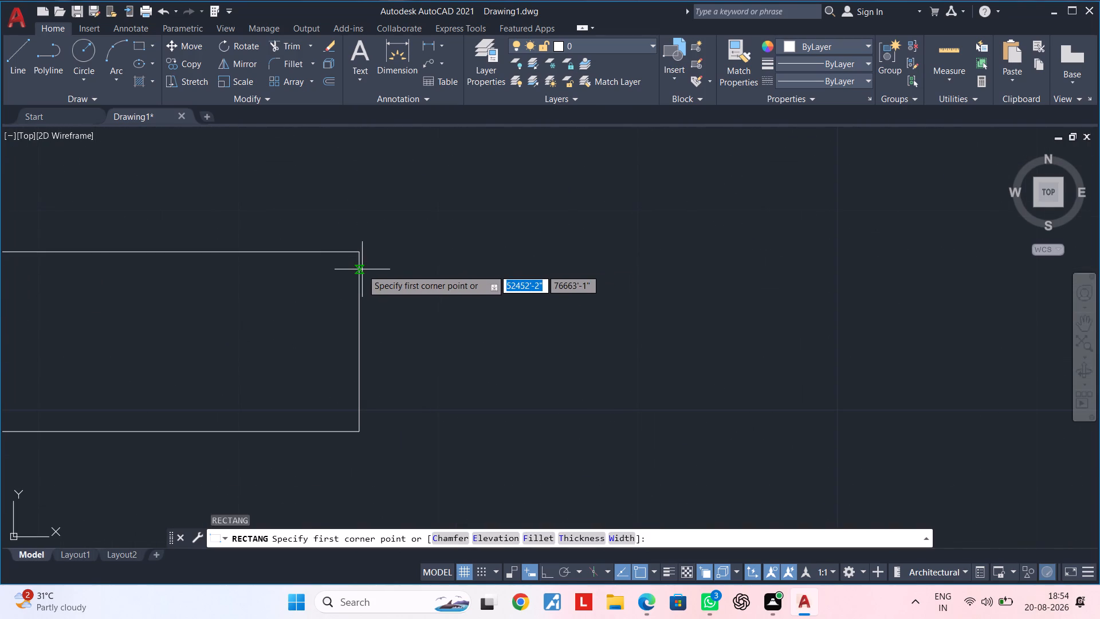
left_click(362, 269)
scroll(551, 280, "down", 3)
middle_click_drag(574, 297, 290, 266)
scroll(561, 289, "up", 3)
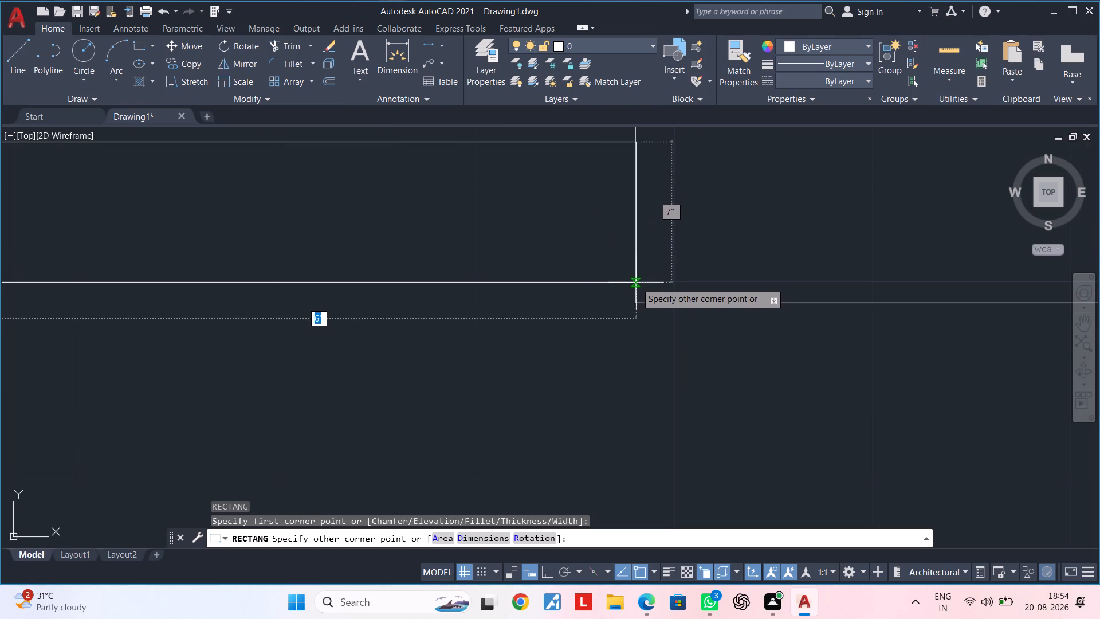
scroll(635, 283, "up", 2)
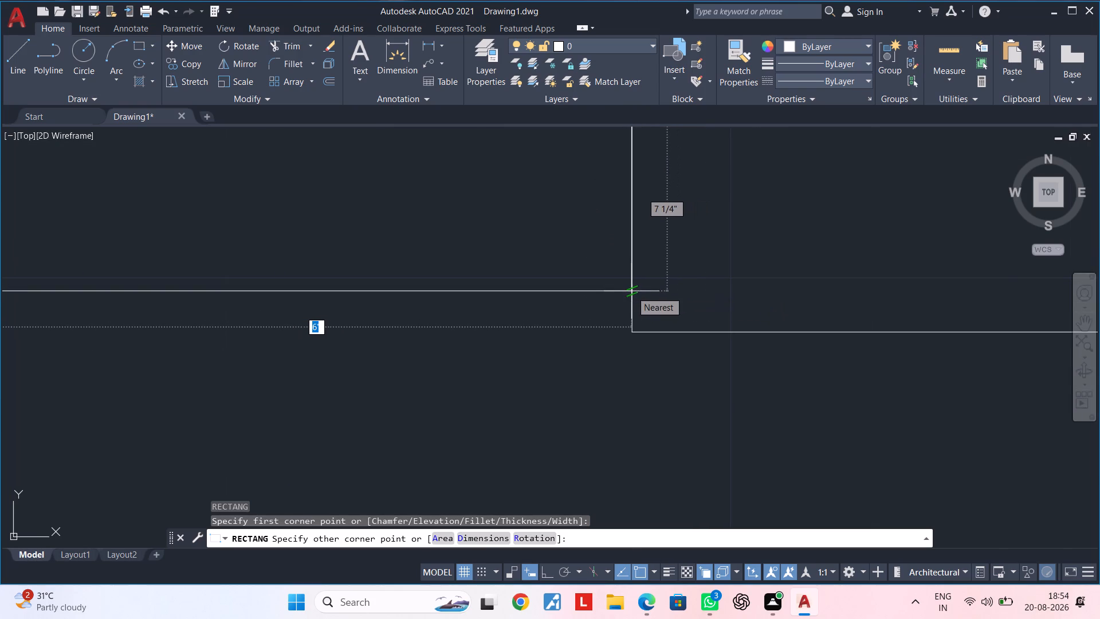
scroll(631, 301, "up", 2)
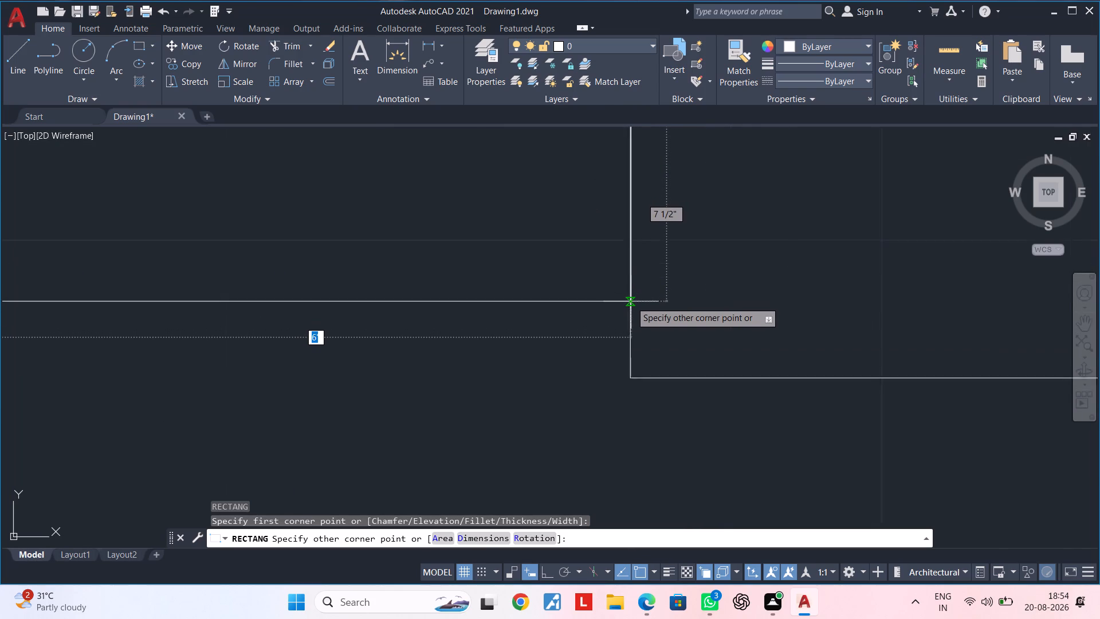
scroll(631, 301, "up", 1)
left_click(631, 302)
scroll(631, 302, "down", 7)
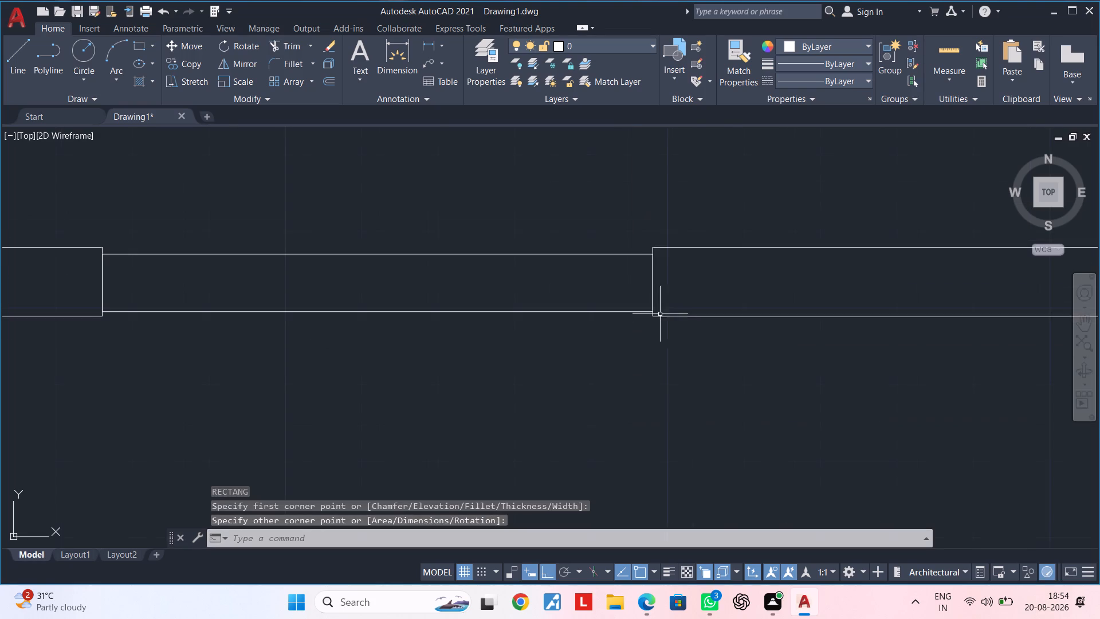
middle_click_drag(601, 336, 740, 342)
middle_click_drag(522, 299, 490, 312)
key("Escape")
key("Escape")
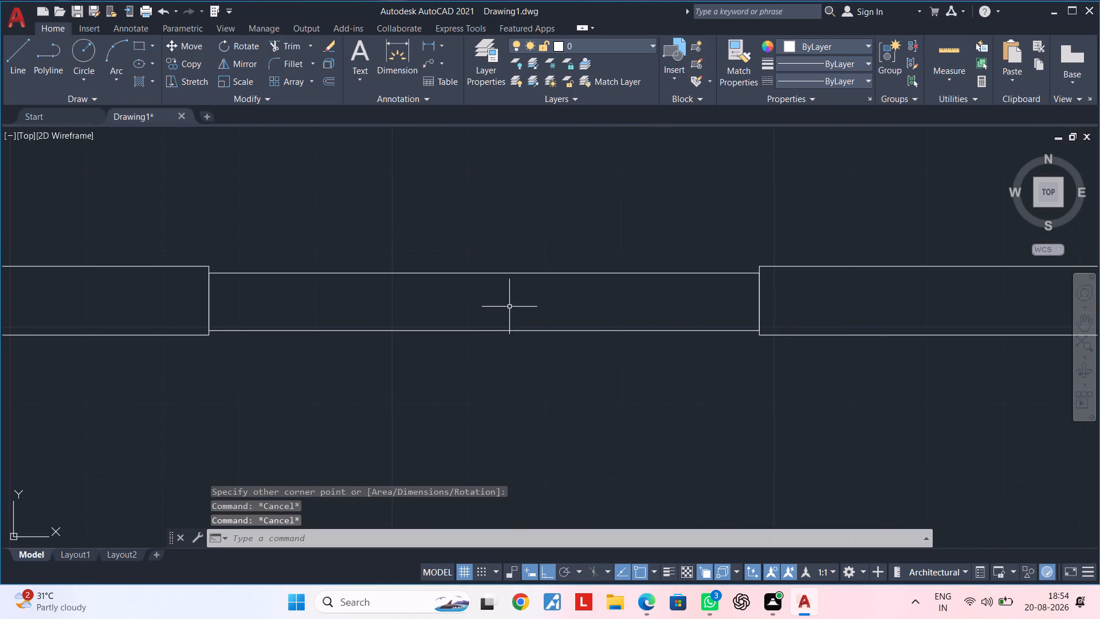
Draw a horizontal line across the middle of the new 6' window rectangle, from one wall end to the other.
middle_click_drag(525, 304, 556, 297)
key("Escape")
key("Escape")
key("Escape")
key("Escape")
key("Escape")
key("Escape")
type("l")
key("space")
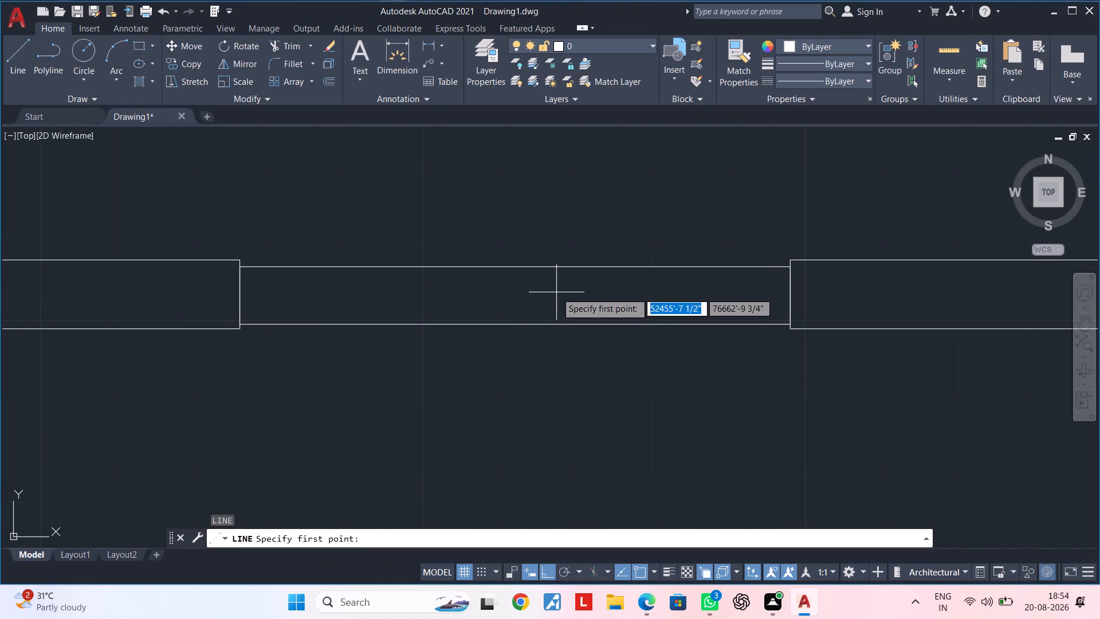
left_click(241, 294)
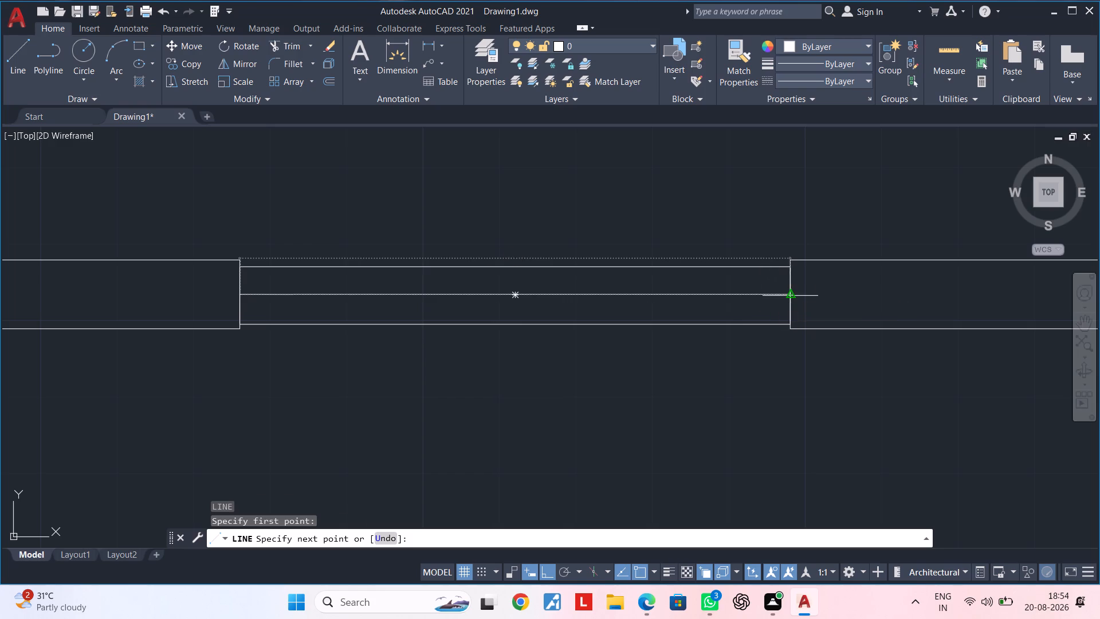
left_click(793, 295)
key("Escape")
key("Escape")
Offset the 6' window's horizontal middle line 2" to each side.
middle_click_drag(553, 305, 603, 289)
key("Escape")
key("Escape")
key("Escape")
key("Escape")
key("o")
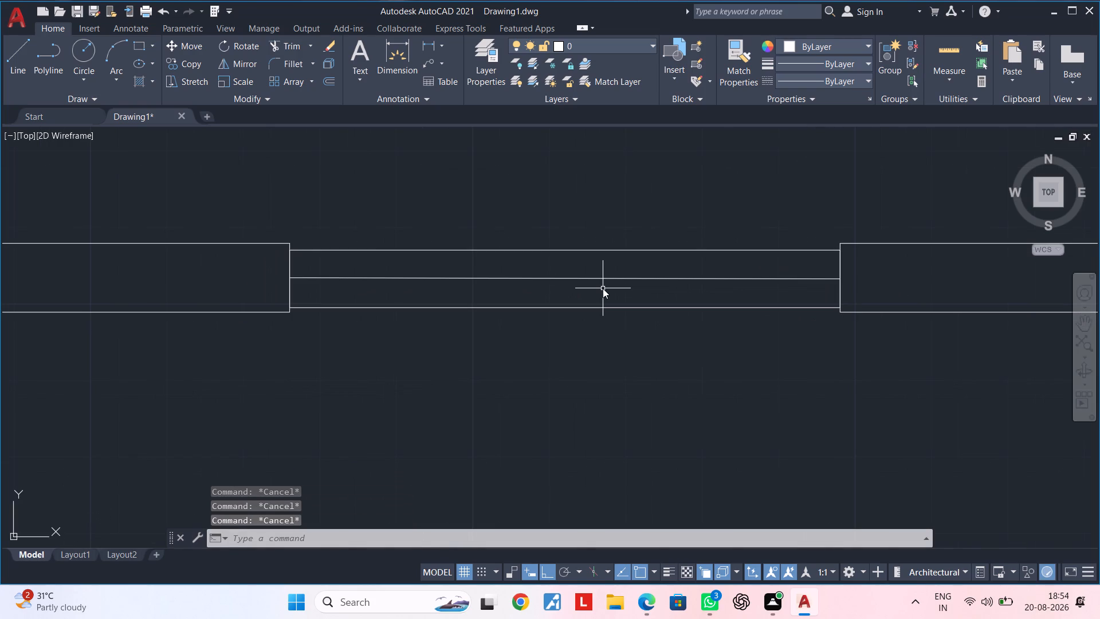
key("Escape")
key("Escape")
key("Escape")
type("of")
key("space")
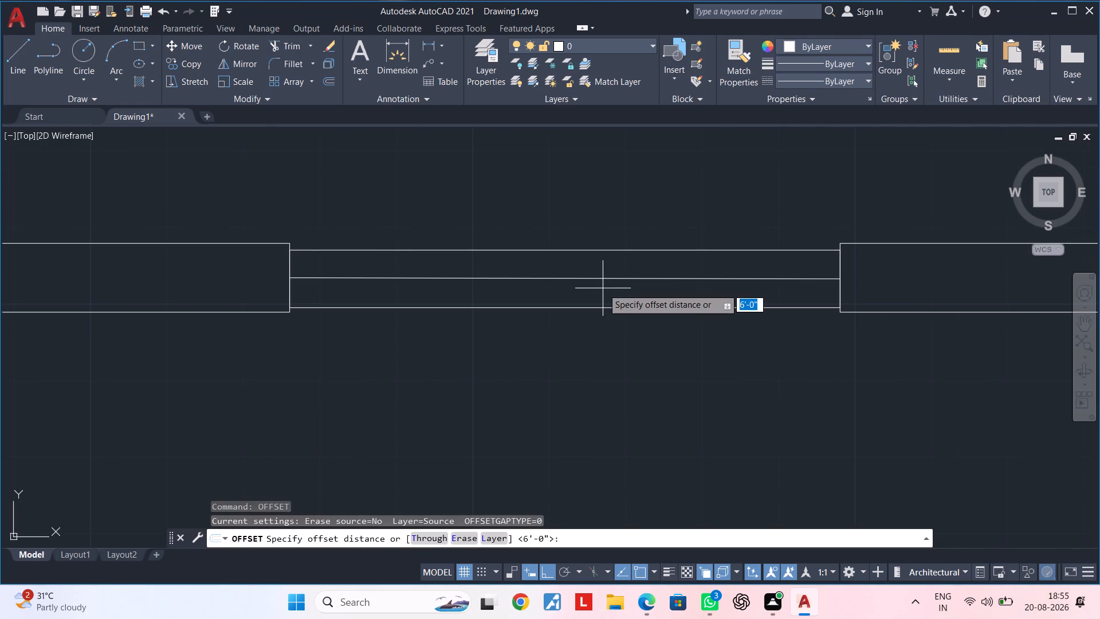
type("2\"")
key("Return")
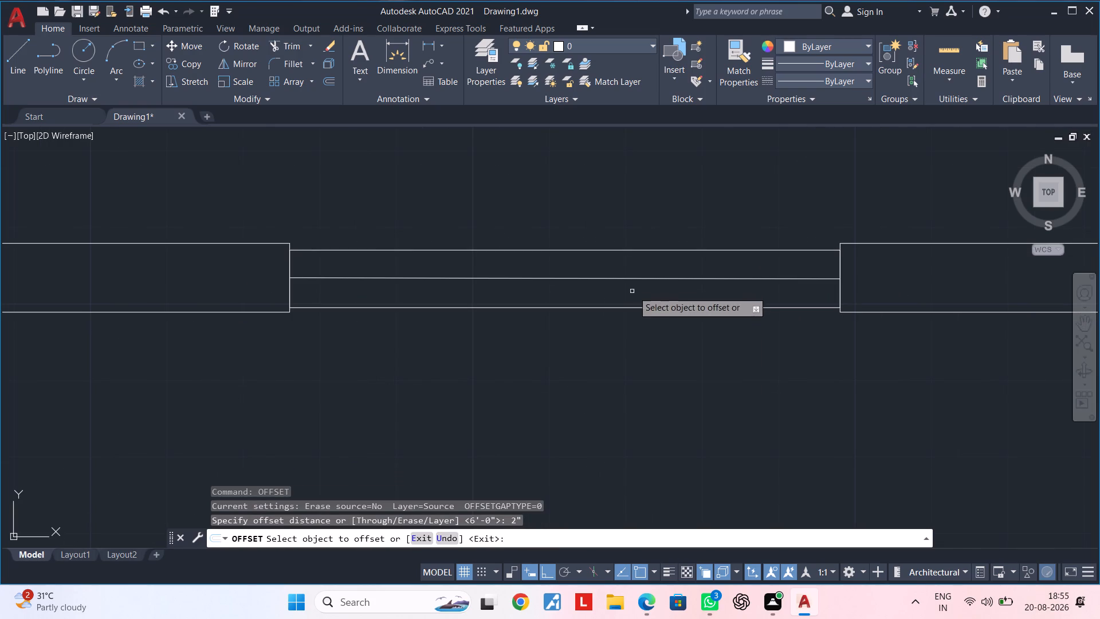
left_click(608, 277)
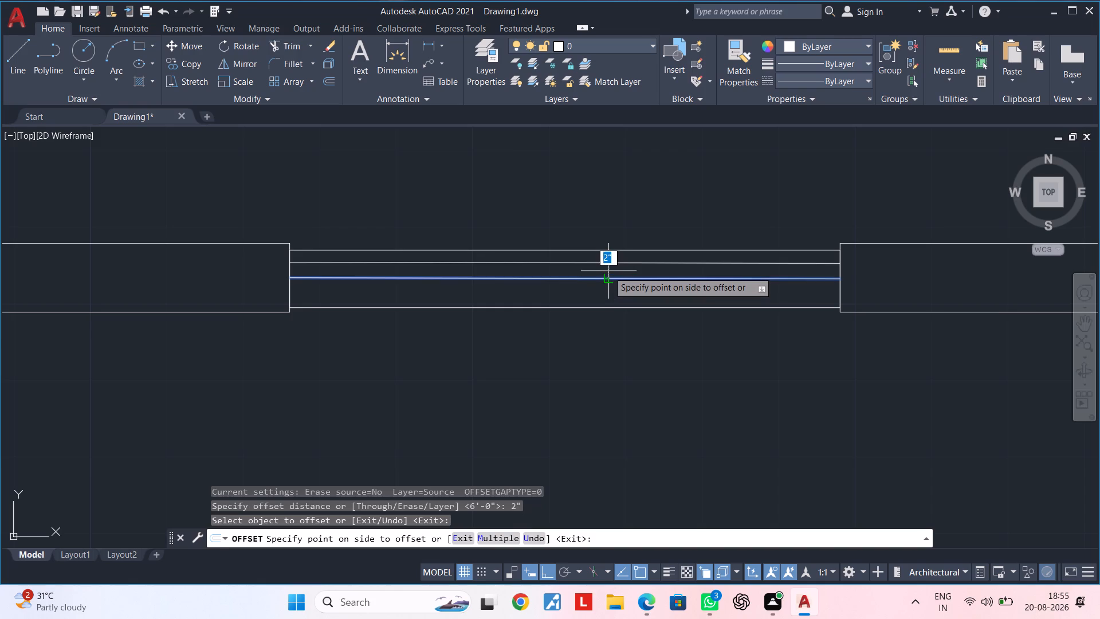
left_click(608, 271)
left_click(603, 279)
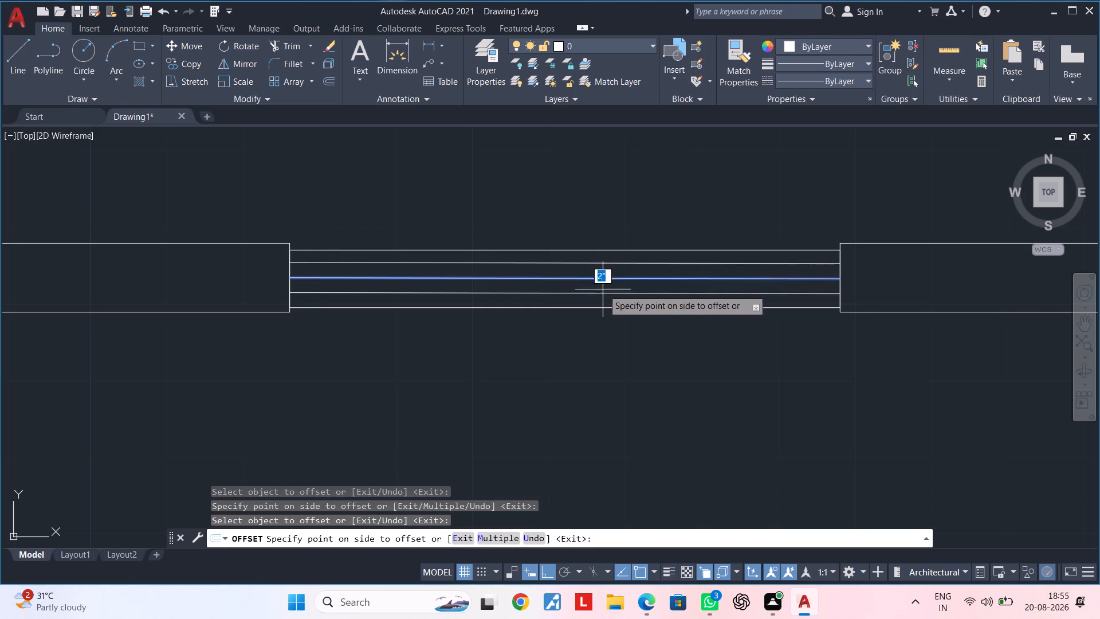
left_click(602, 294)
key("Escape")
key("Escape")
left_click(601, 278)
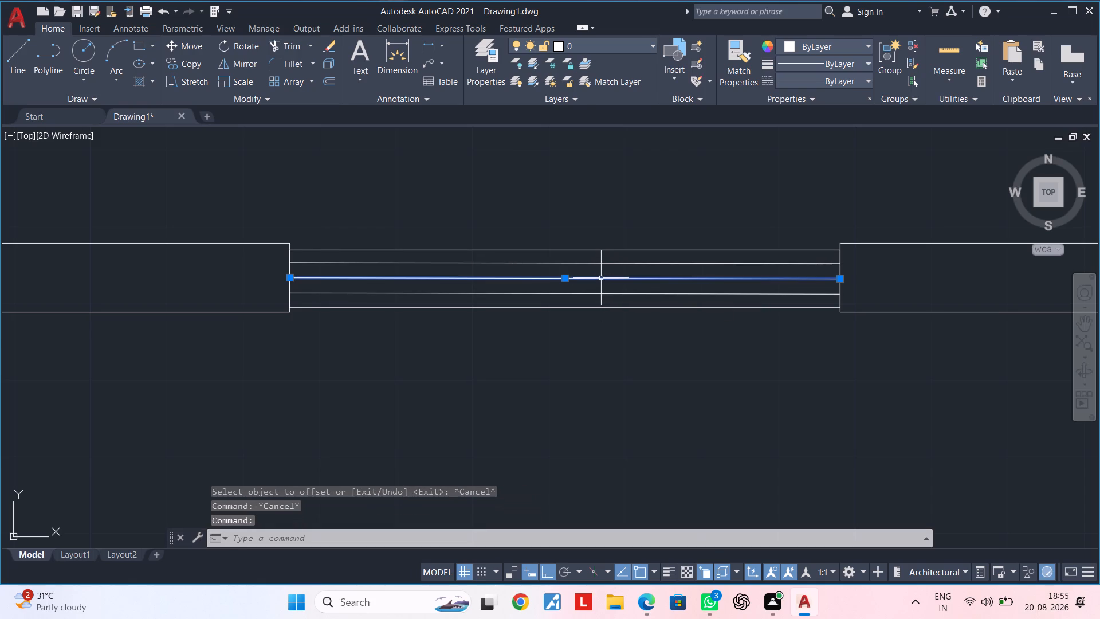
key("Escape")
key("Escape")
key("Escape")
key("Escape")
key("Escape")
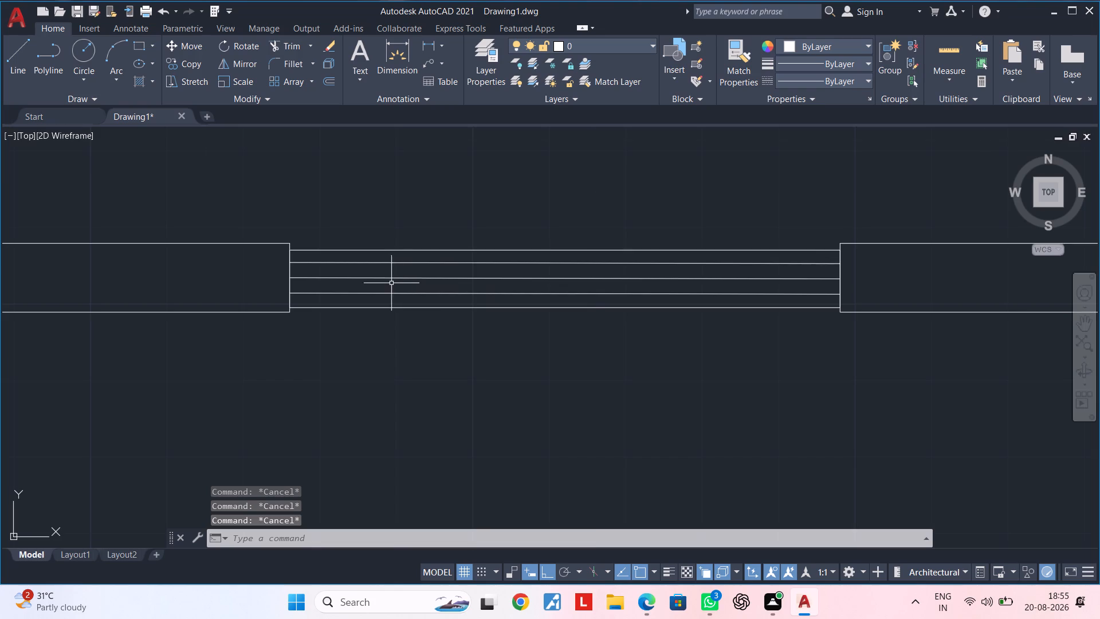
Draw a vertical line across the 6' window at its midpoint, from the rectangle's upper edge to its lower edge.
scroll(391, 283, "up", 2)
middle_click_drag(388, 283, 395, 305)
key("Escape")
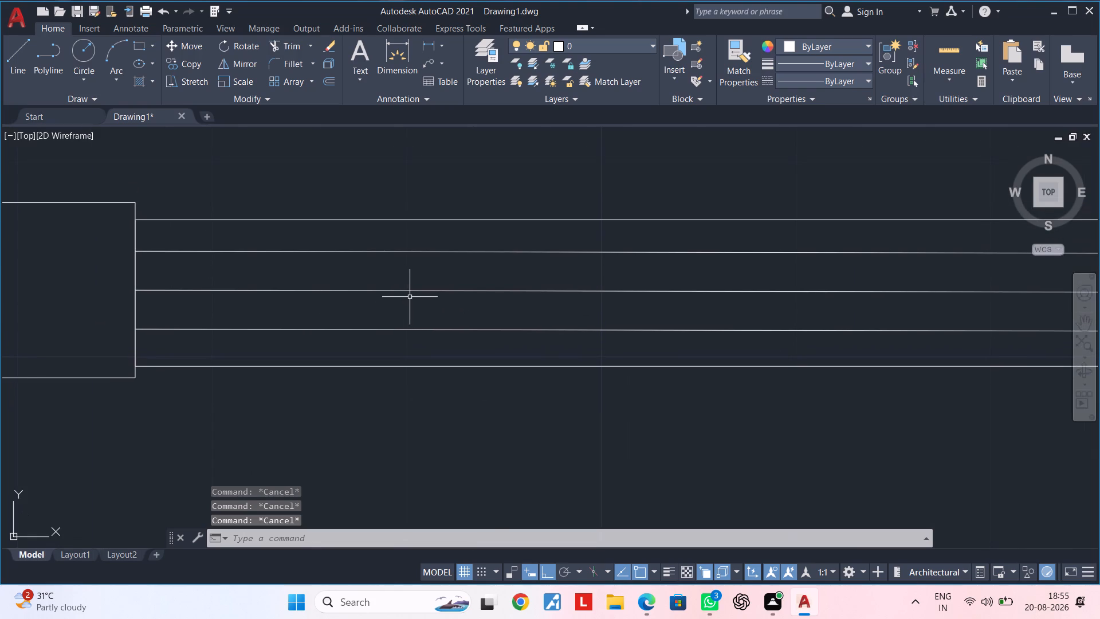
scroll(410, 297, "down", 1)
scroll(512, 297, "down", 1)
middle_click_drag(520, 297, 342, 311)
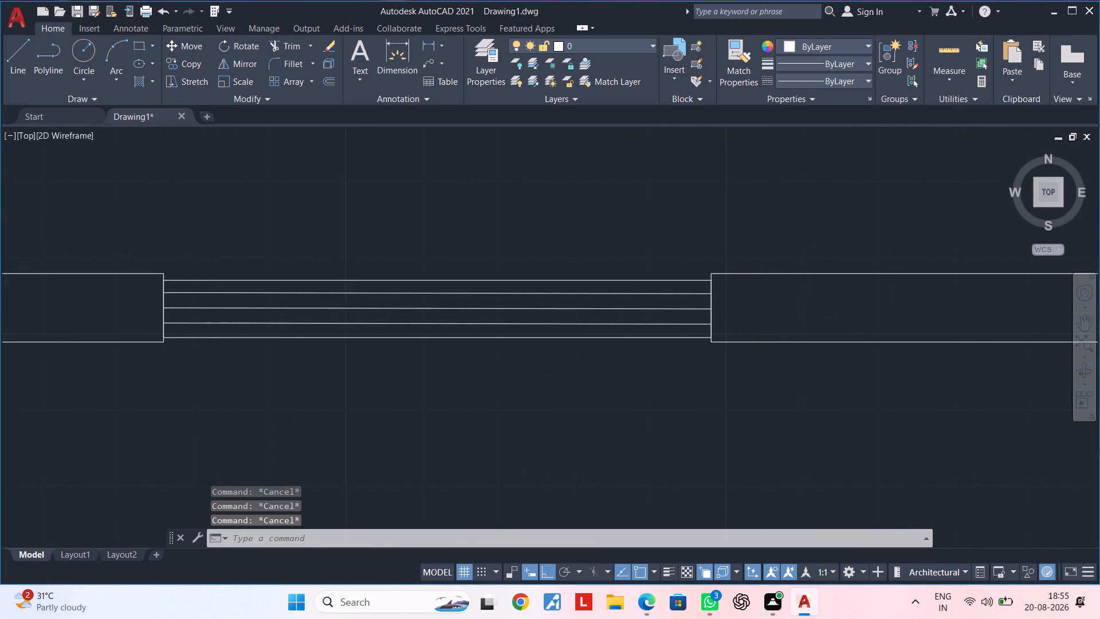
key("Escape")
key("Escape")
key("l")
key("space")
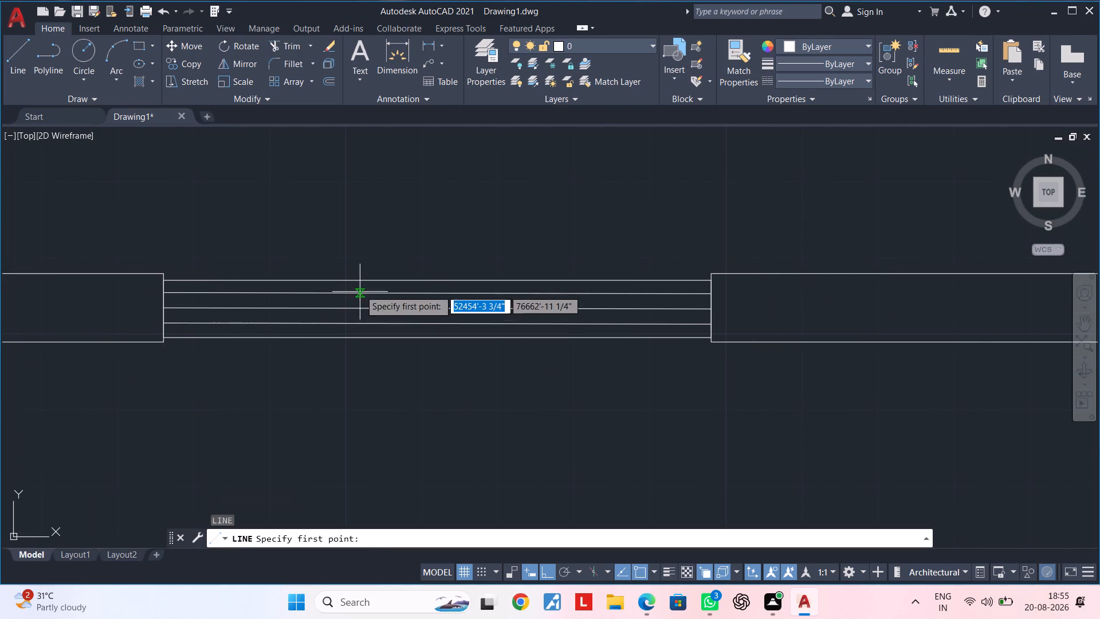
left_click(438, 277)
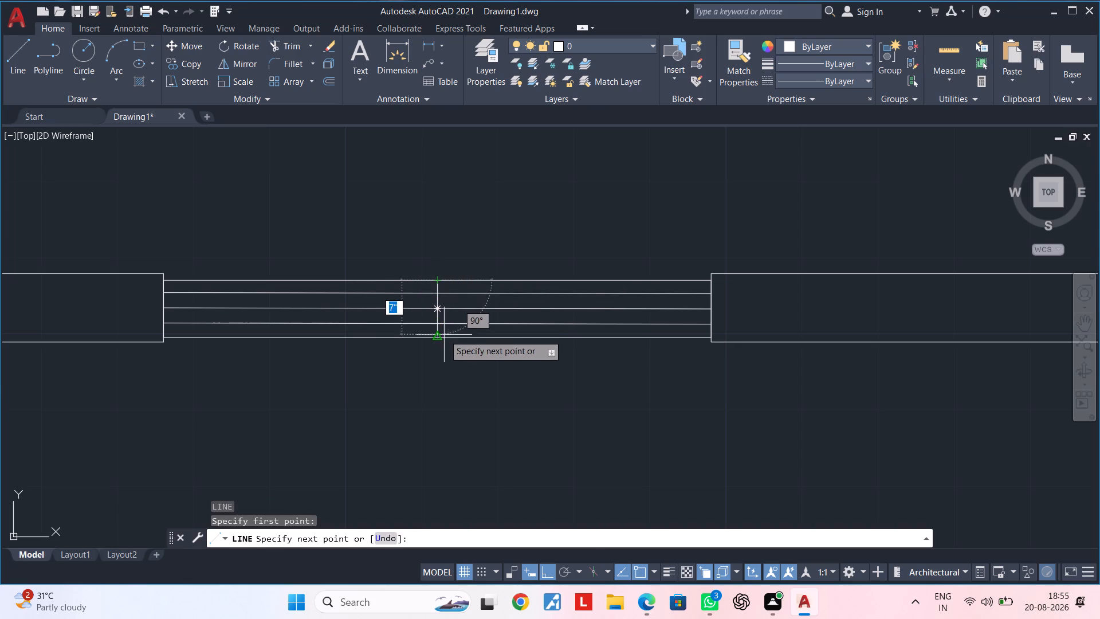
left_click(436, 339)
key("Escape")
key("Escape")
key("Escape")
Offset the horizontal line above the window's middle line 1" to each side.
middle_click_drag(400, 315, 450, 314)
scroll(454, 310, "up", 1)
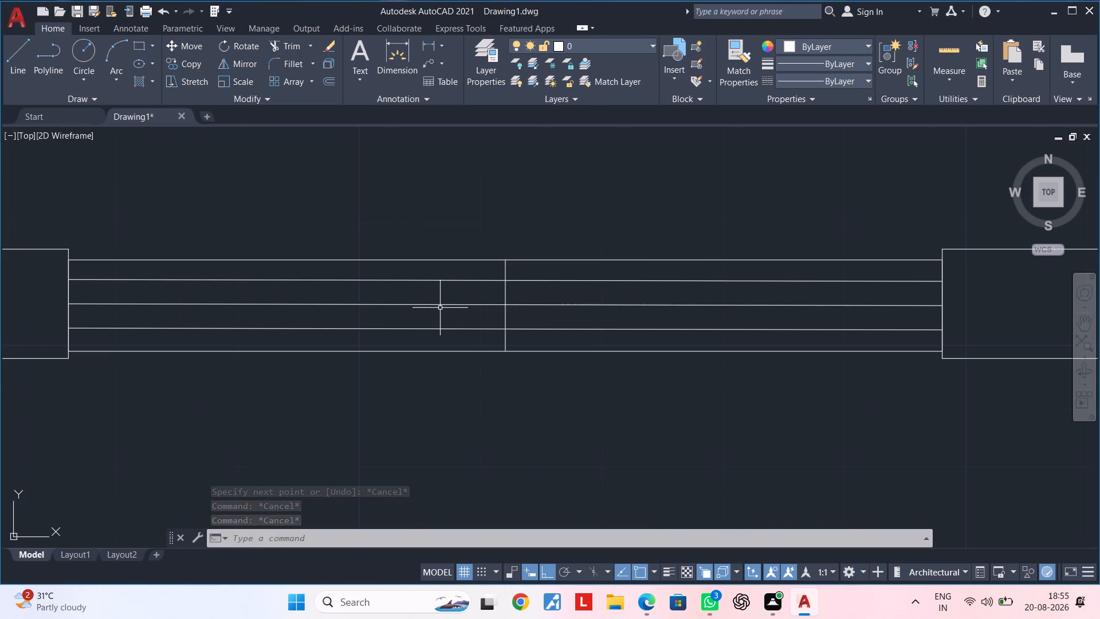
key("Escape")
key("Escape")
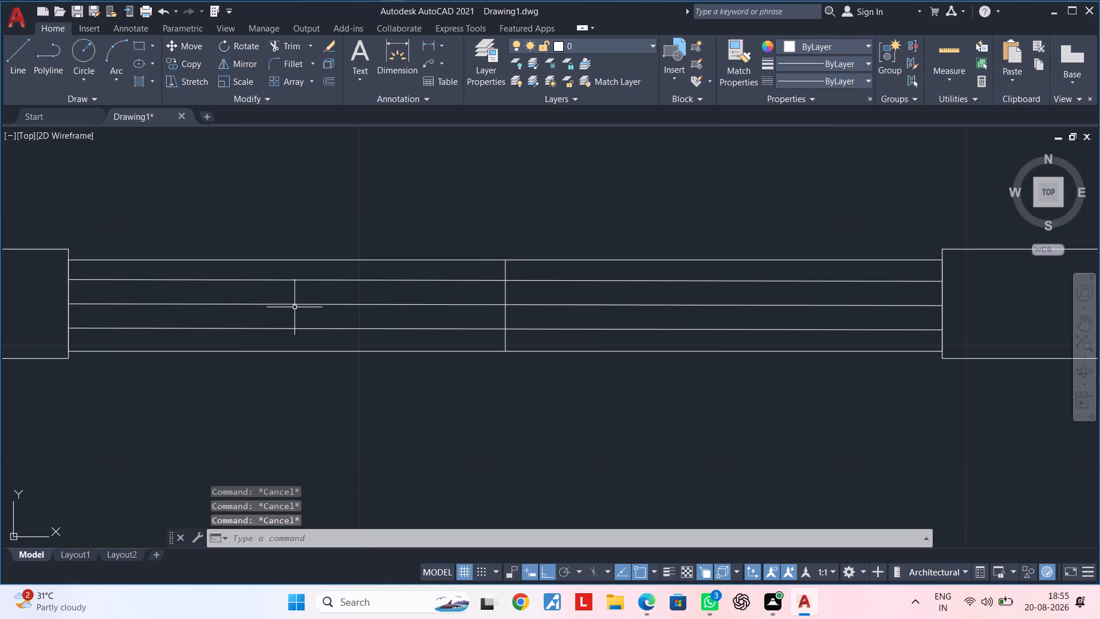
middle_click_drag(264, 296, 378, 288)
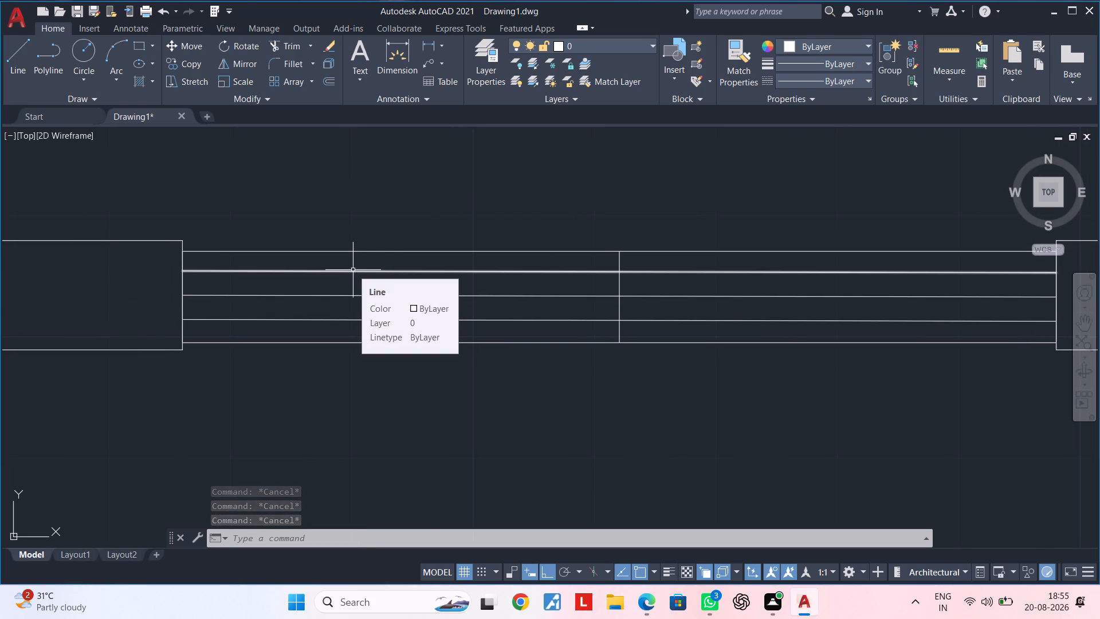
key("Escape")
key("Escape")
key("Escape")
type("of 1\"")
key("Return")
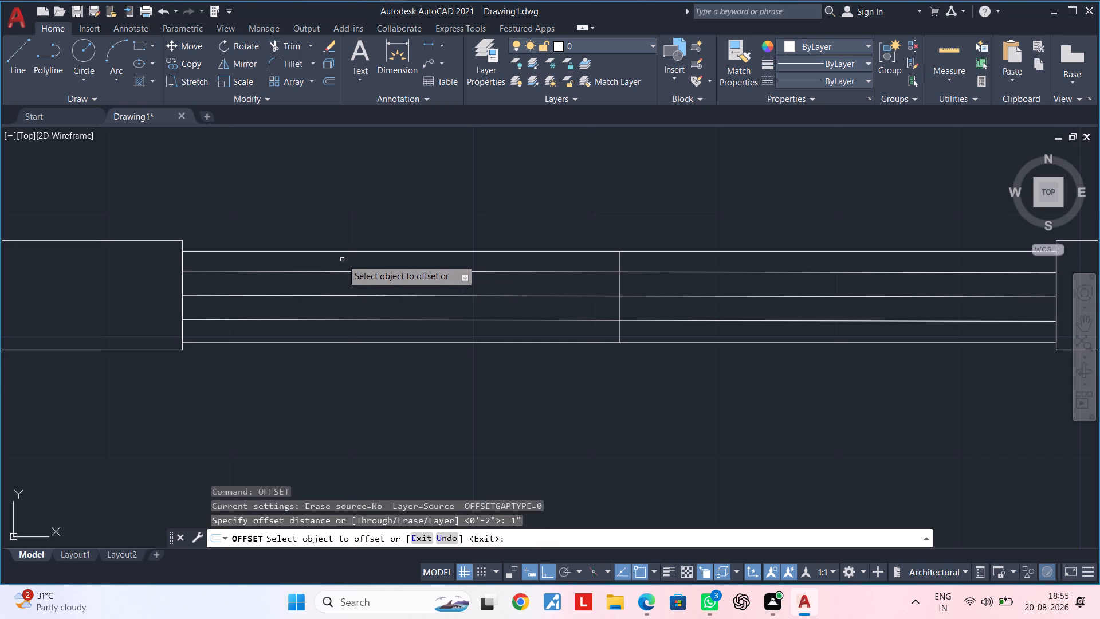
scroll(340, 272, "up", 2)
left_click(341, 272)
left_click(346, 260)
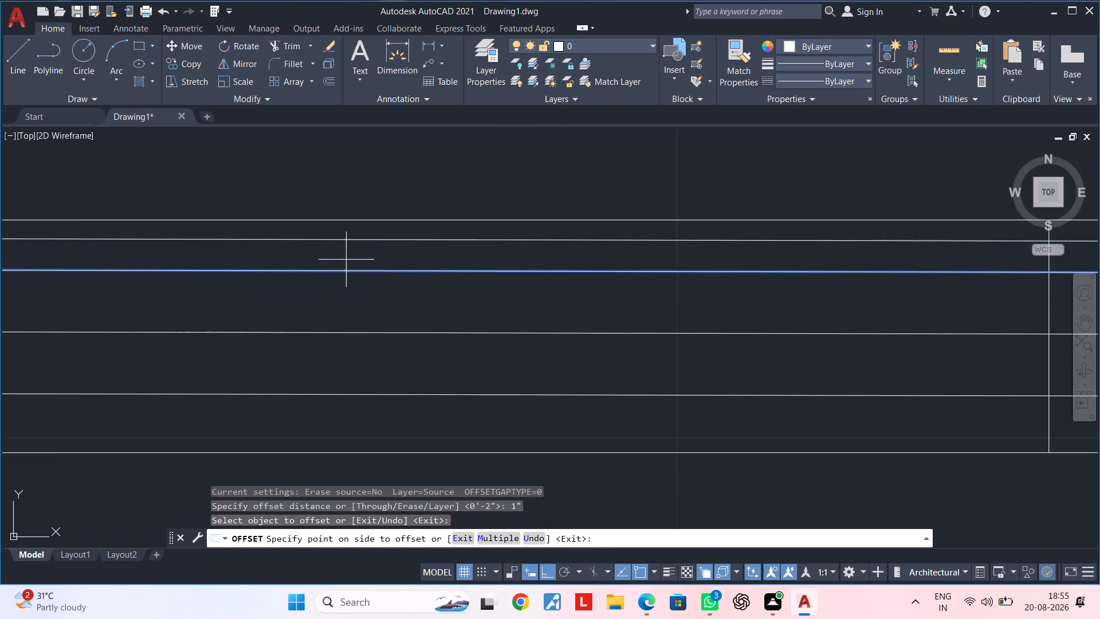
left_click(345, 271)
left_click(345, 307)
key("Escape")
key("Escape")
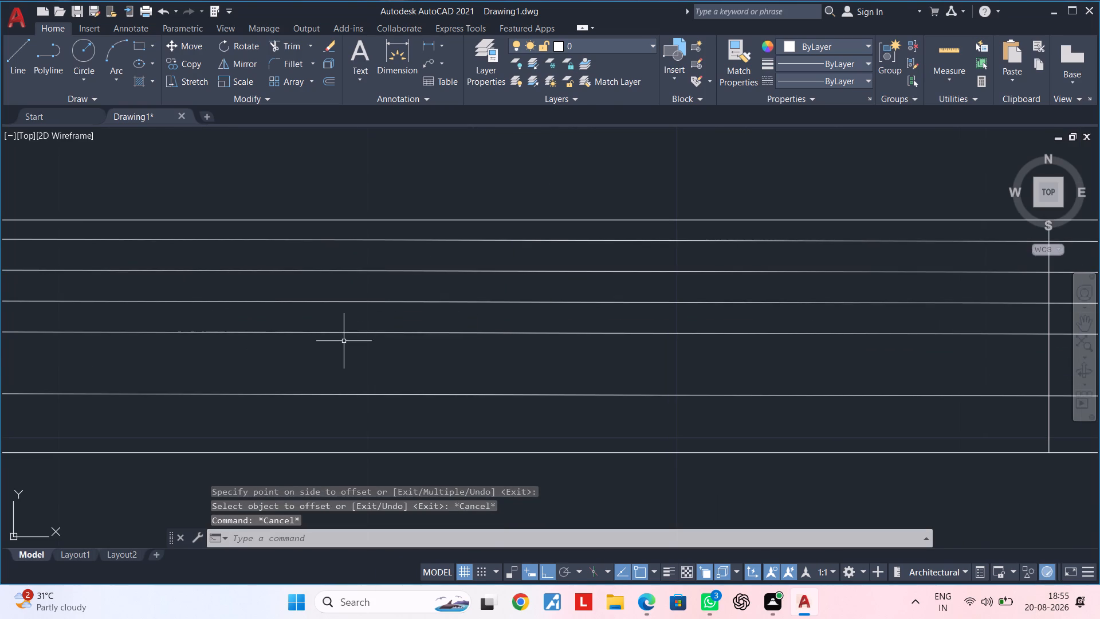
Delete the window's original horizontal middle line.
left_click(346, 335)
left_click(346, 331)
key("Delete")
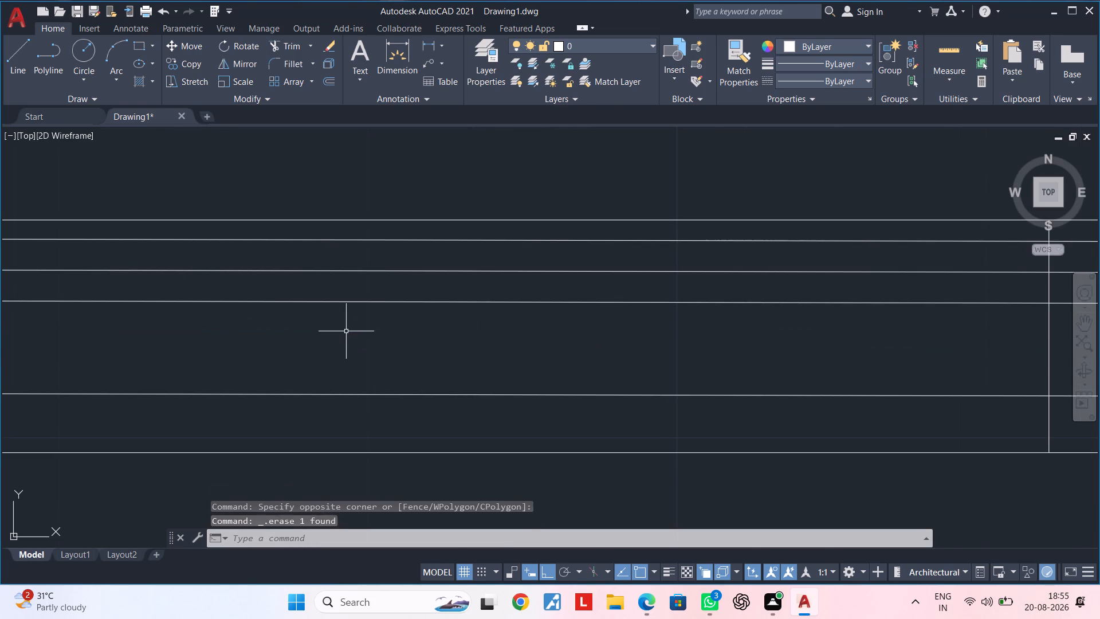
Offset the lower horizontal line inside the window 1" to each side.
scroll(353, 339, "down", 3)
middle_click_drag(394, 342, 306, 323)
middle_click_drag(294, 340, 348, 315)
scroll(294, 316, "up", 2)
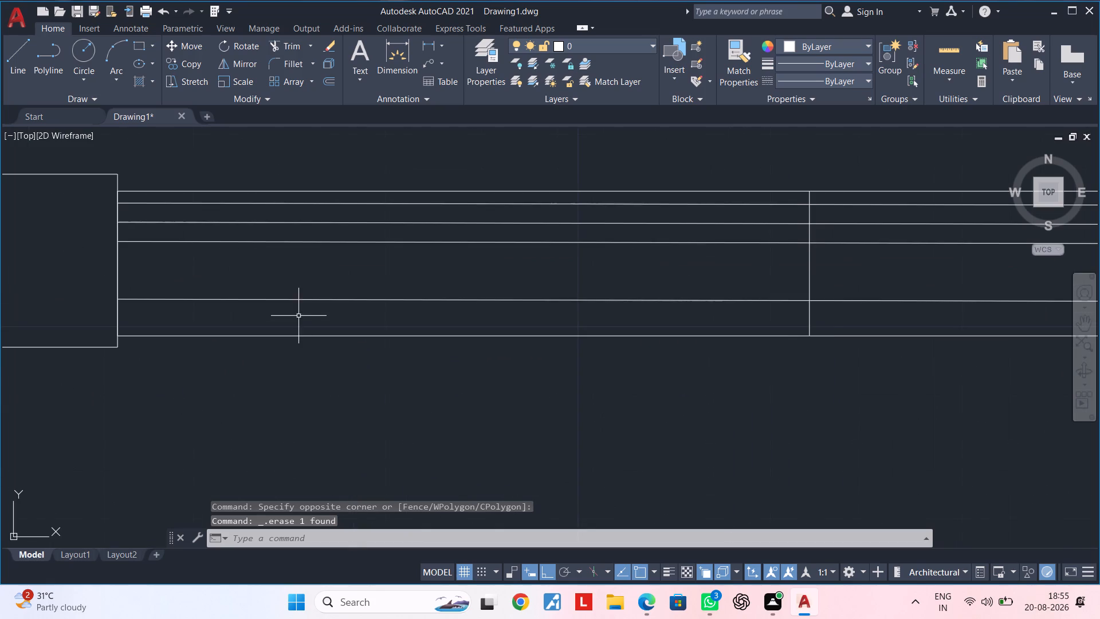
middle_click_drag(298, 316, 322, 317)
key("Escape")
key("Escape")
key("Escape")
type("of 1\"")
key("Return")
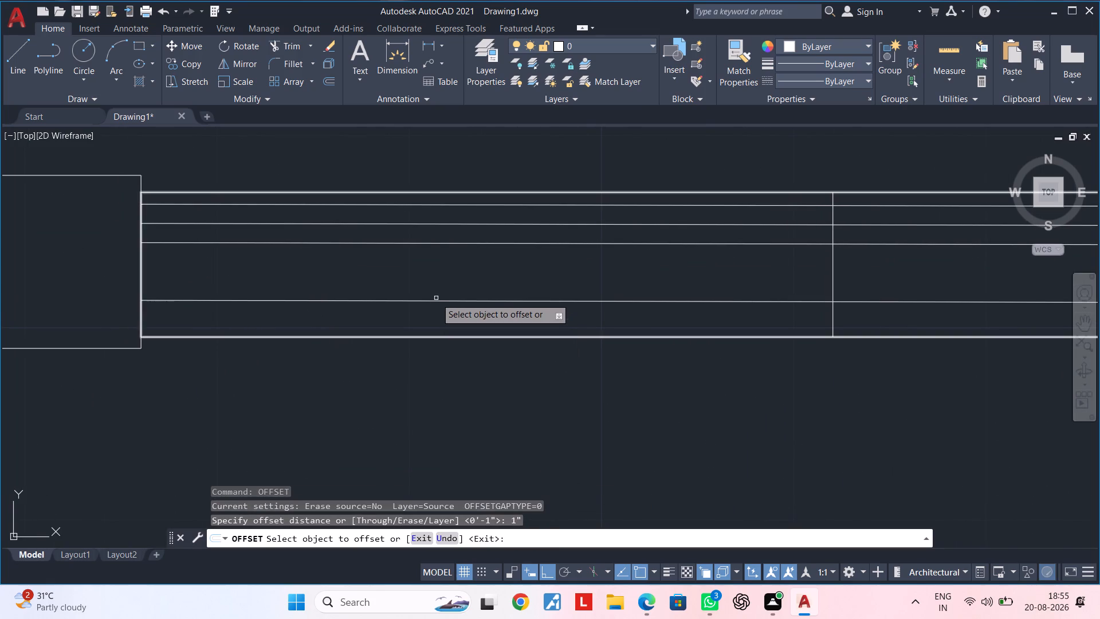
left_click(435, 300)
left_click(435, 288)
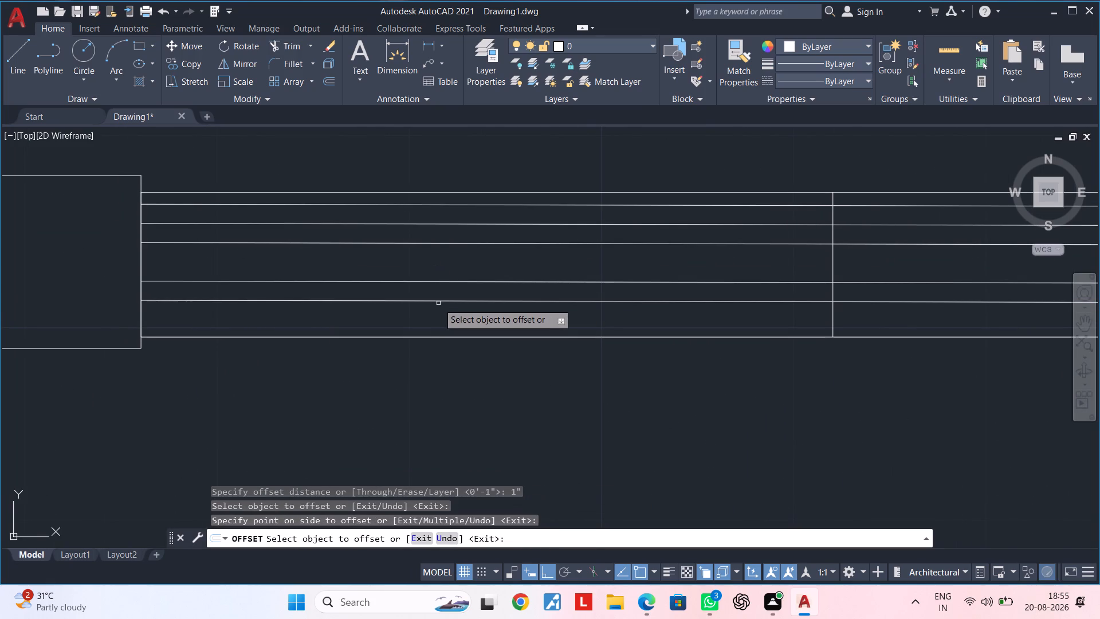
left_click(438, 302)
left_click(439, 318)
key("Escape")
Delete the two source lines centred between the 1" offset lines, the lower one and the upper one.
left_click(445, 302)
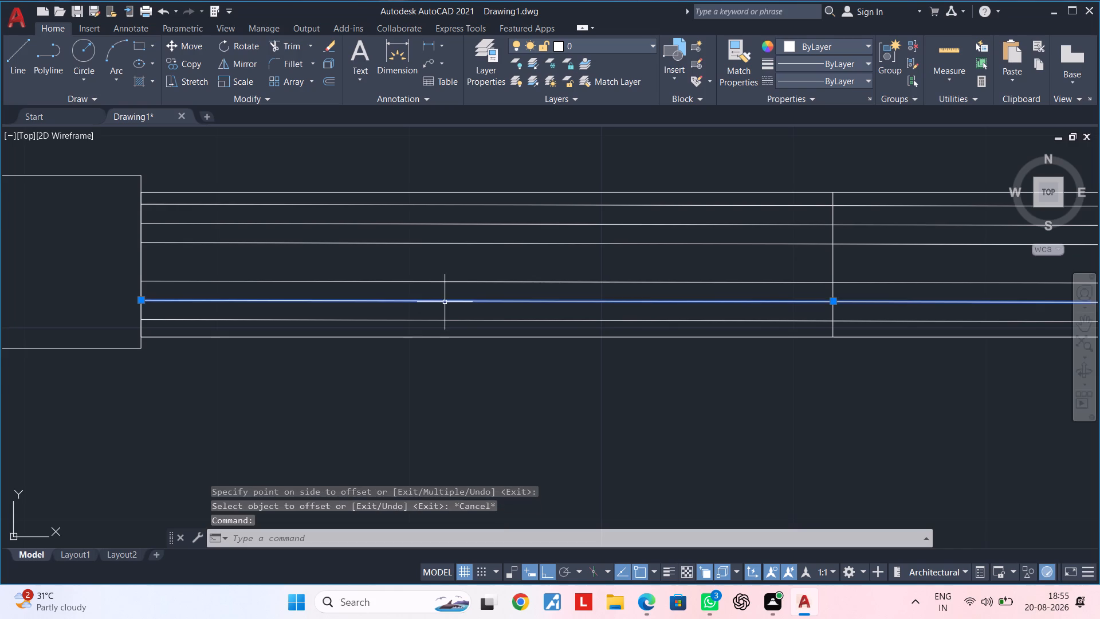
key("Delete")
scroll(493, 319, "down", 2)
middle_click_drag(548, 322, 372, 322)
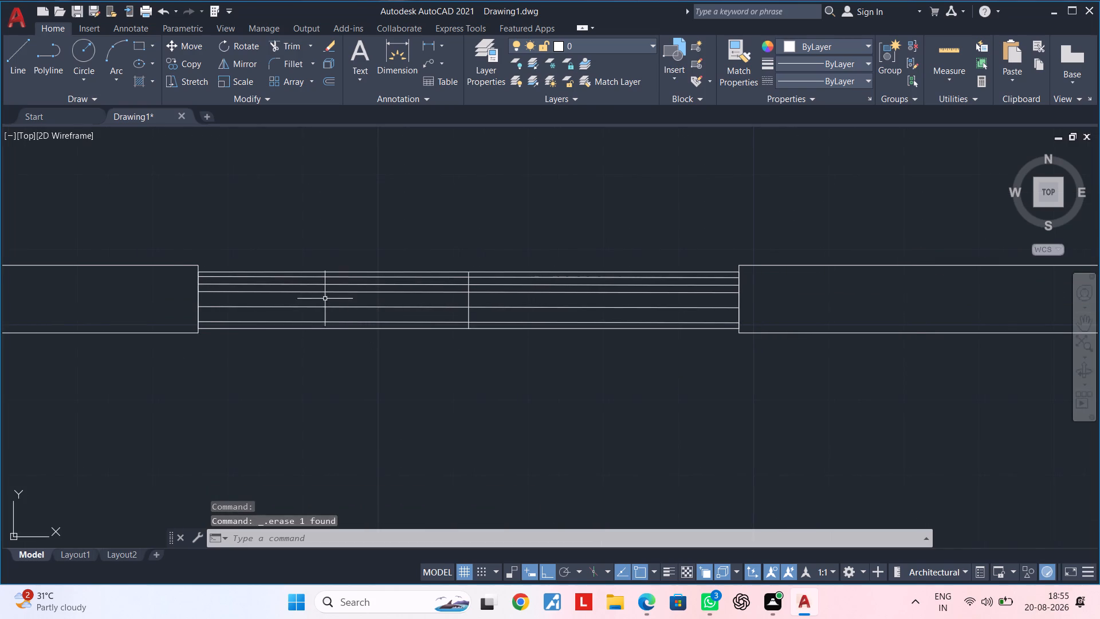
middle_click_drag(316, 300, 340, 299)
scroll(273, 277, "up", 3)
left_click(260, 301)
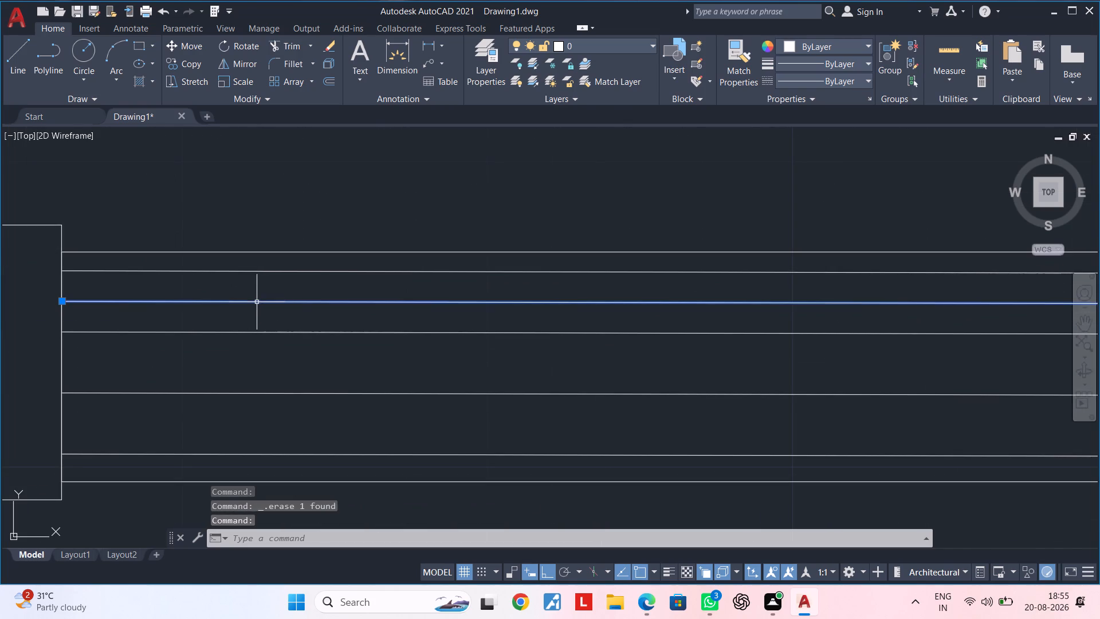
key("Delete")
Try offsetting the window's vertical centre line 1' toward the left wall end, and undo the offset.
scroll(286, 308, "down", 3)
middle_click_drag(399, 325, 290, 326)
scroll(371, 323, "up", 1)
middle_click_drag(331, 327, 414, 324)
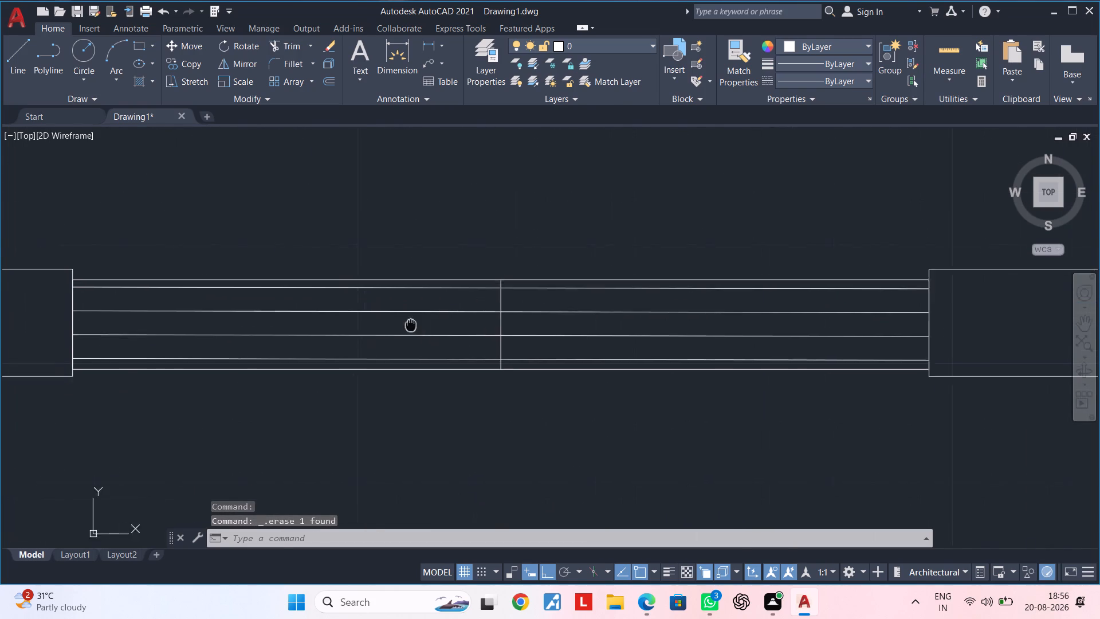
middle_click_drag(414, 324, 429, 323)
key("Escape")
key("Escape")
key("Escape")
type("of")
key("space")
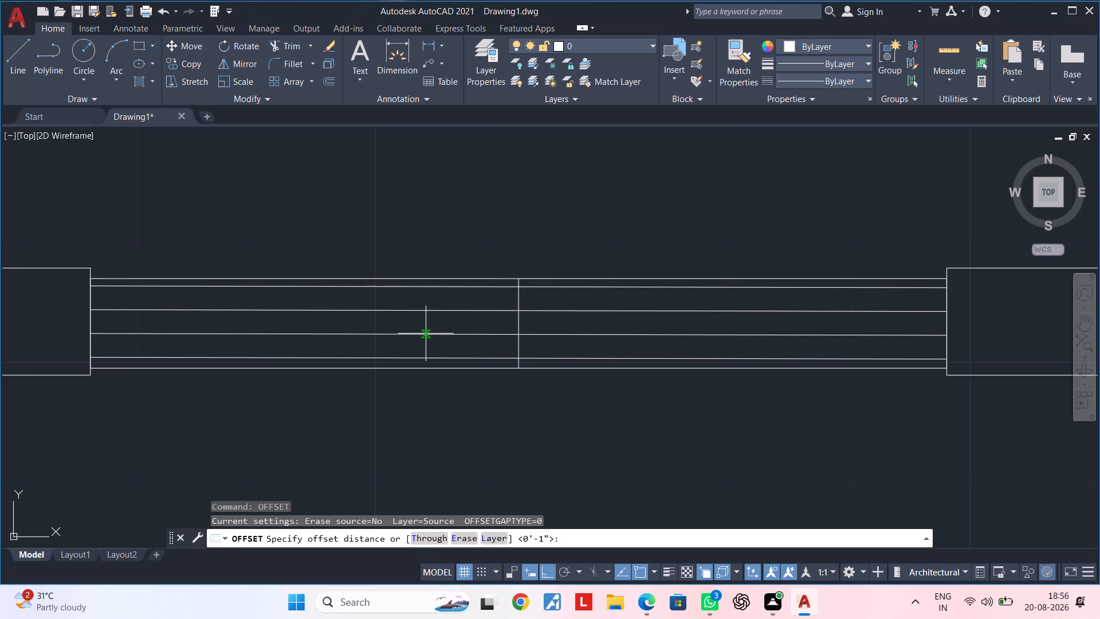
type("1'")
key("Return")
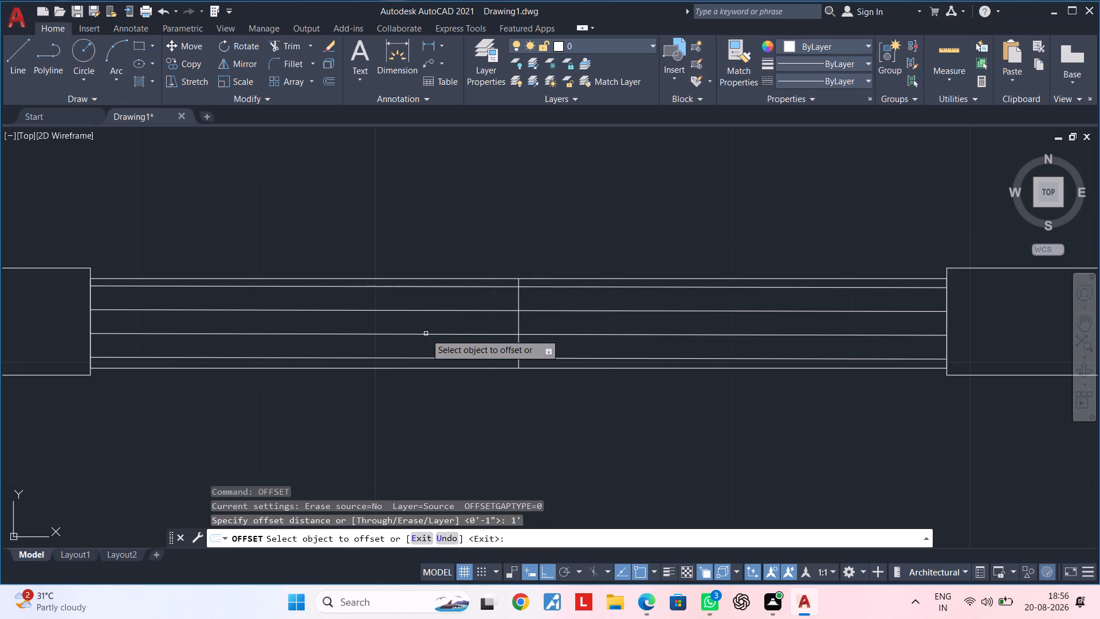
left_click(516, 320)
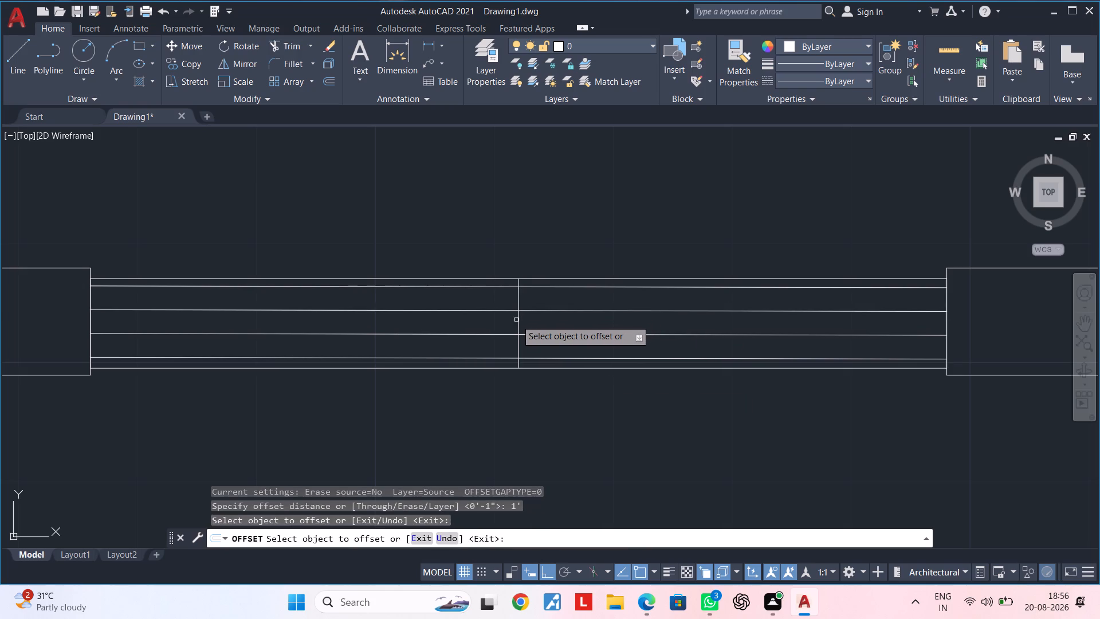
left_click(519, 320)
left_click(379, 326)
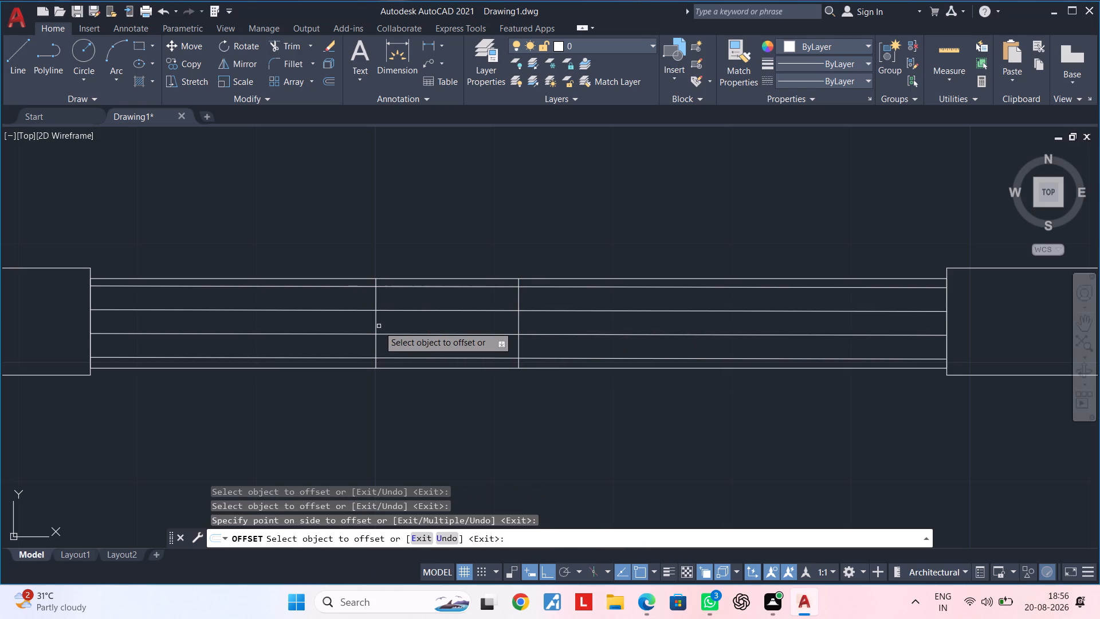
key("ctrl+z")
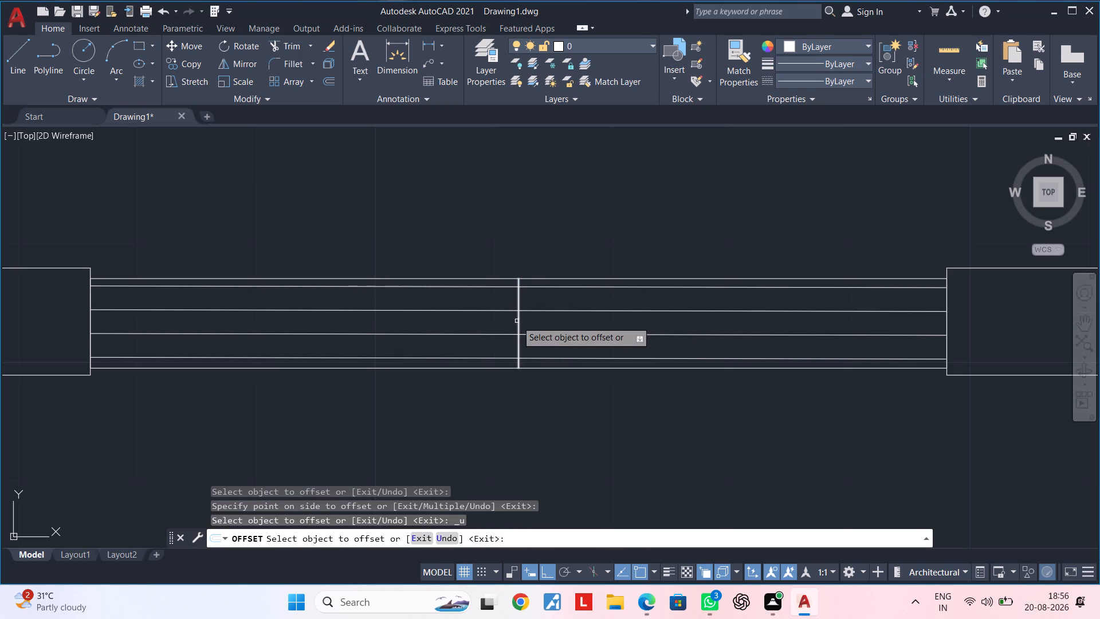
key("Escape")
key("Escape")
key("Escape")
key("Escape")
Offset the window's vertical centre line 6" to each side.
type("of")
key("space")
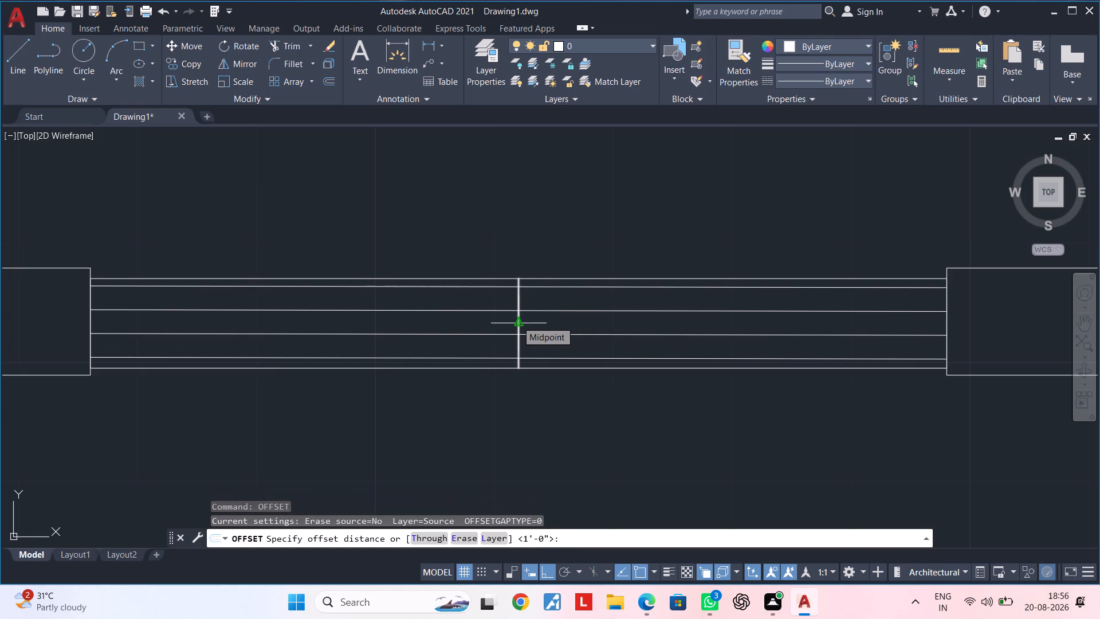
type("6\"")
key("Return")
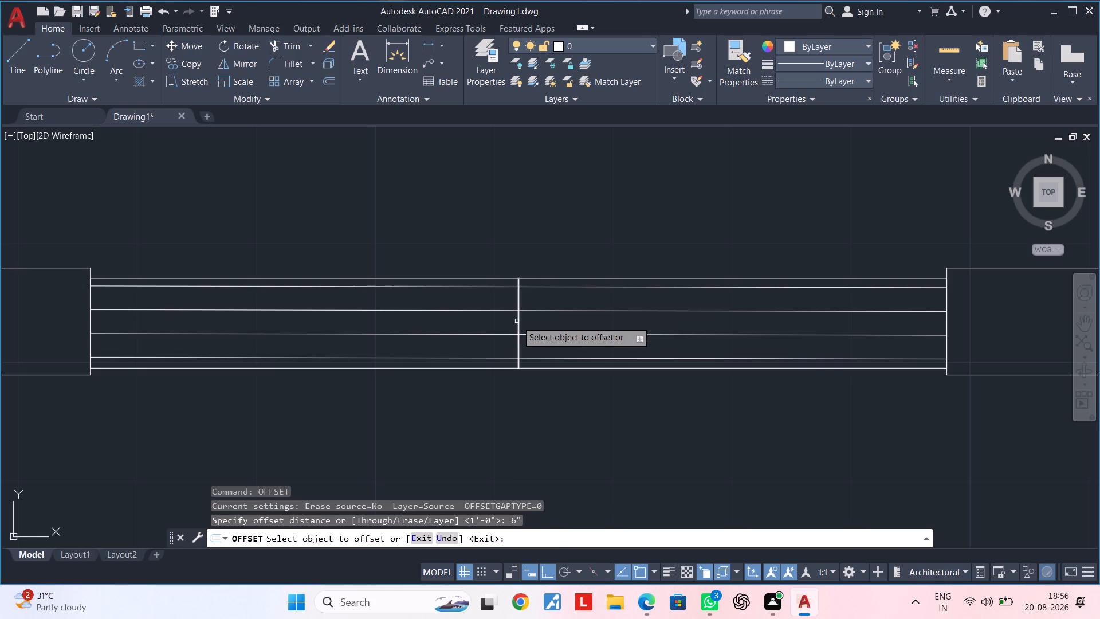
left_click(518, 324)
left_click(455, 322)
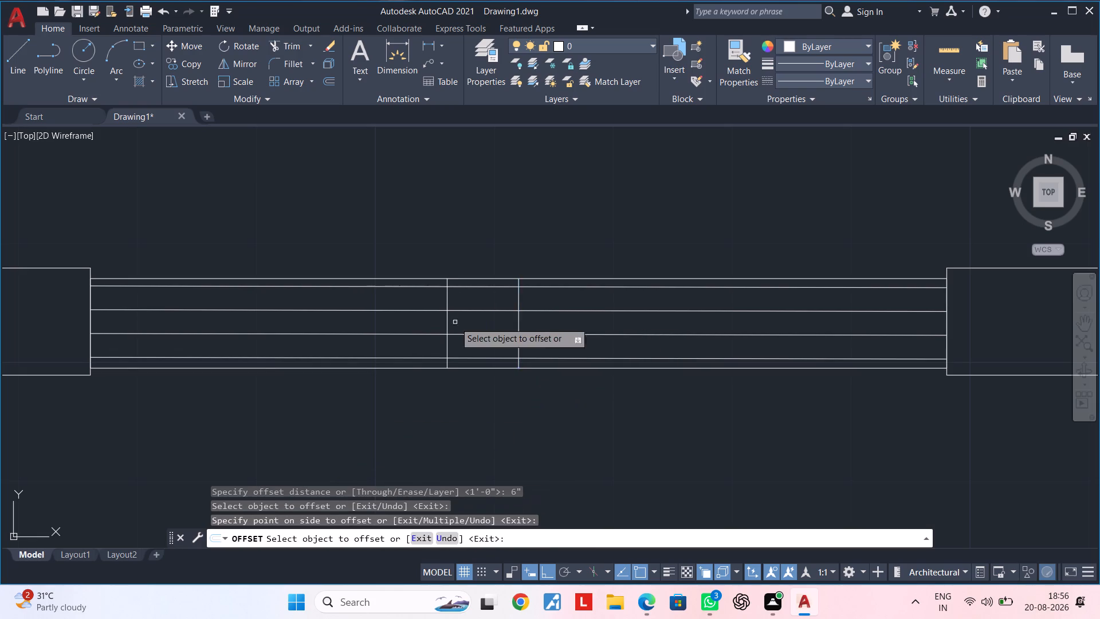
left_click(517, 322)
left_click(570, 322)
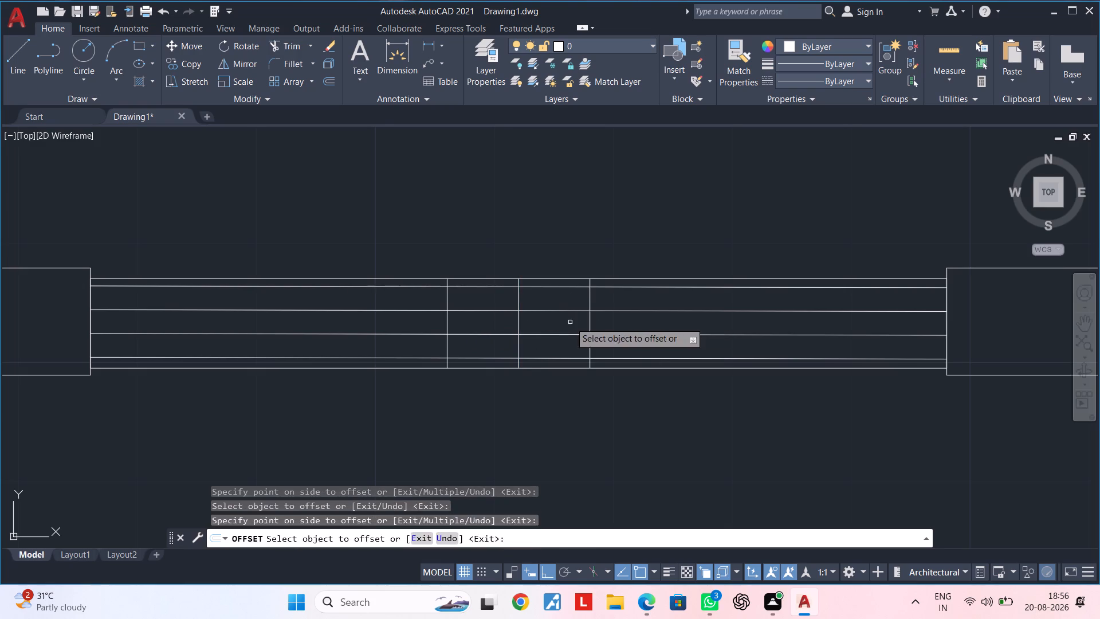
key("Escape")
key("Escape")
key("Escape")
key("Escape")
key("Escape")
Trim the lower panel's horizontals left of the left vertical, and that vertical below the panel and between both panels.
type("tr")
key("space")
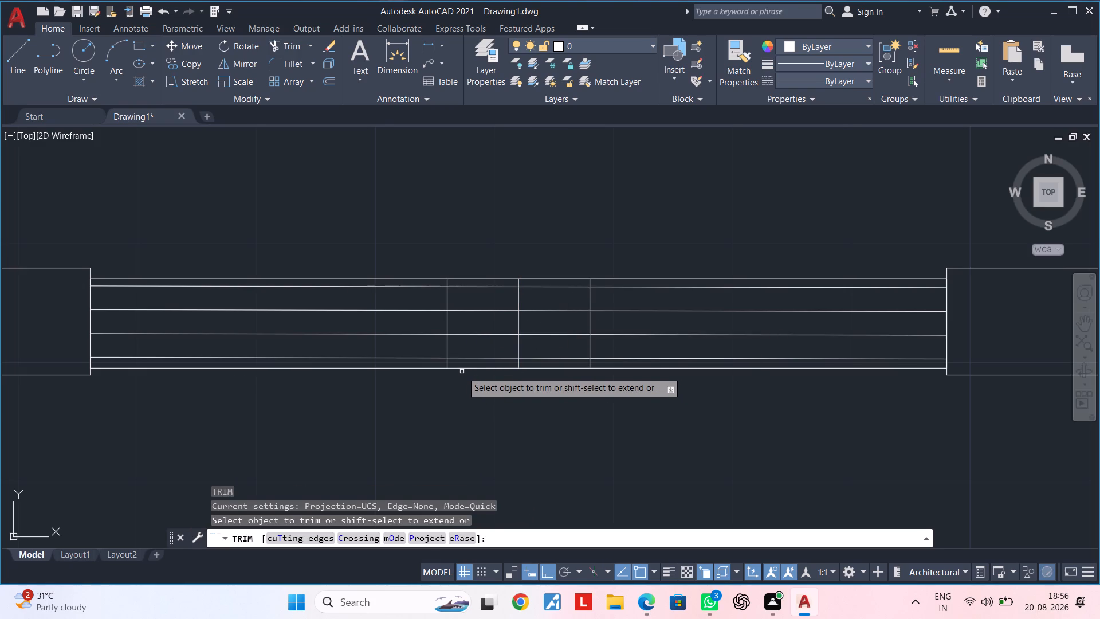
scroll(446, 367, "up", 3)
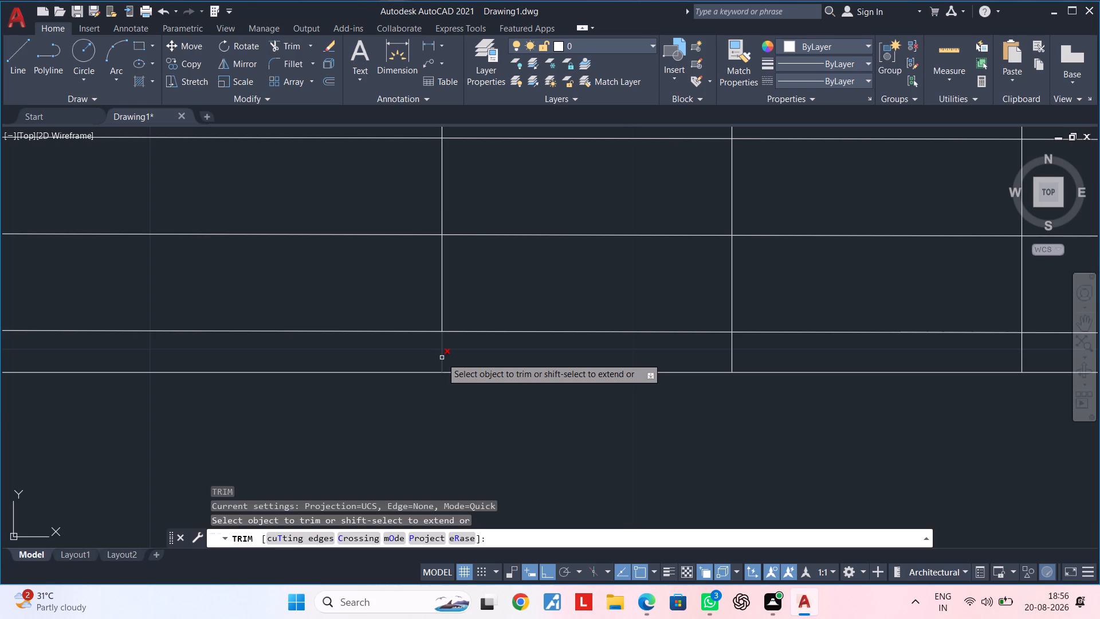
left_click(442, 358)
left_click(400, 356)
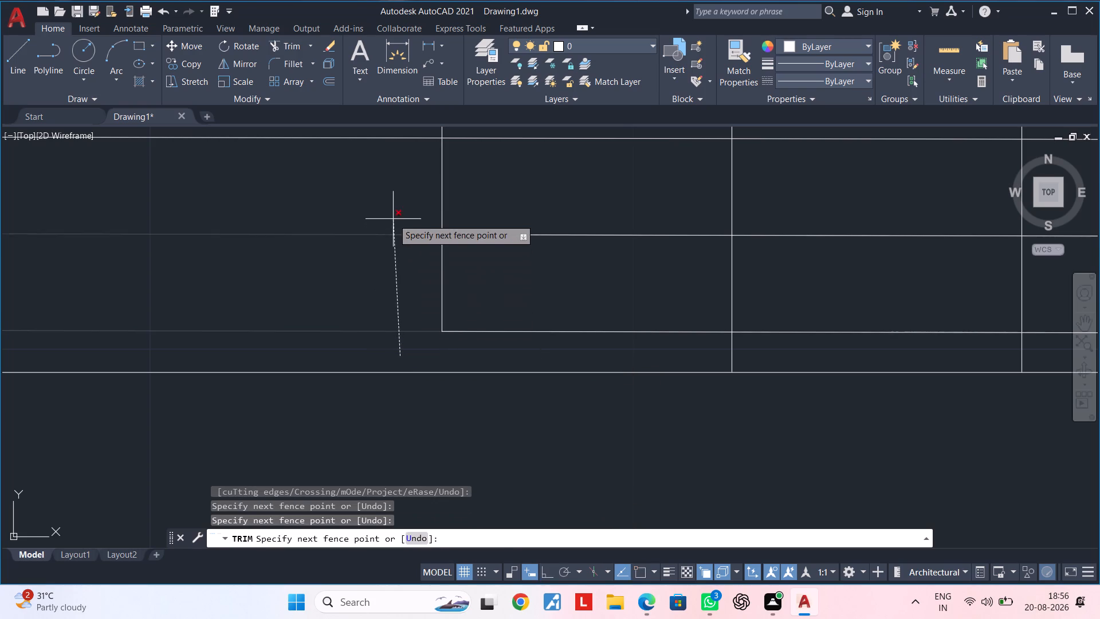
left_click(393, 219)
scroll(392, 227, "down", 2)
middle_click_drag(392, 230, 366, 293)
left_click(372, 273)
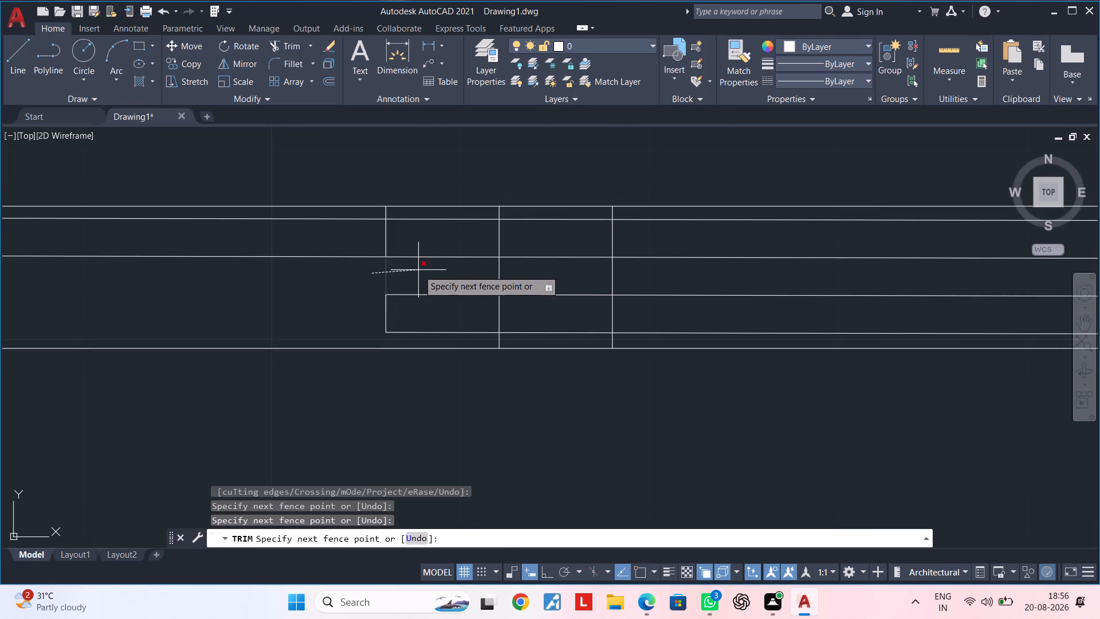
left_click(418, 270)
Trim the centre vertical line between and below the window panels, and the right vertical's stub below the lower panel.
middle_click_drag(444, 272, 371, 283)
left_click(371, 287)
left_click_drag(383, 288, 435, 291)
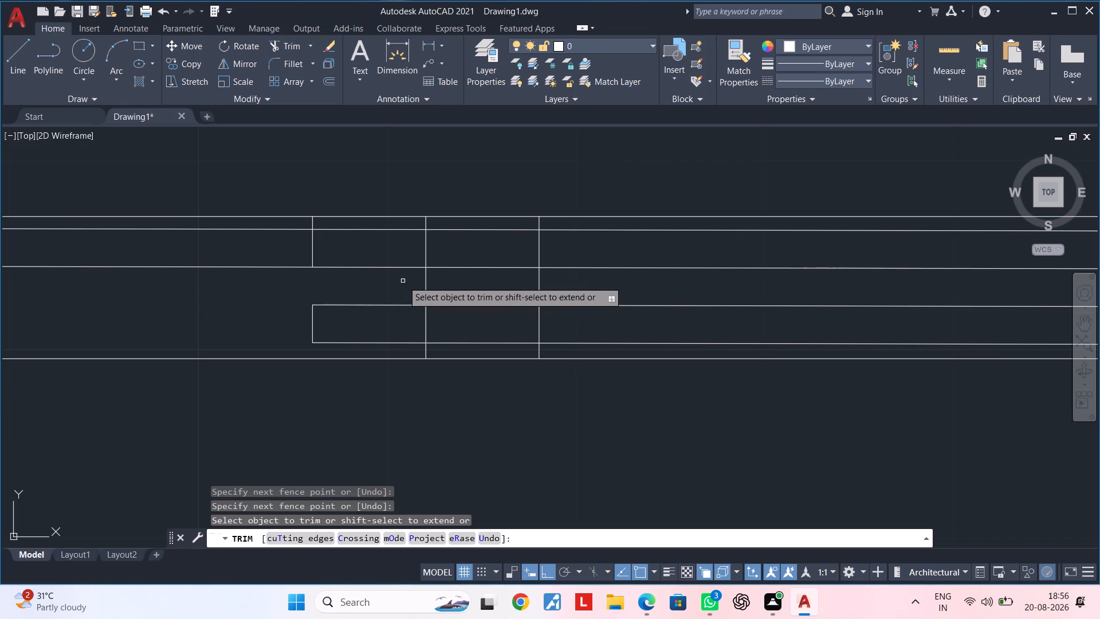
left_click_drag(395, 281, 453, 281)
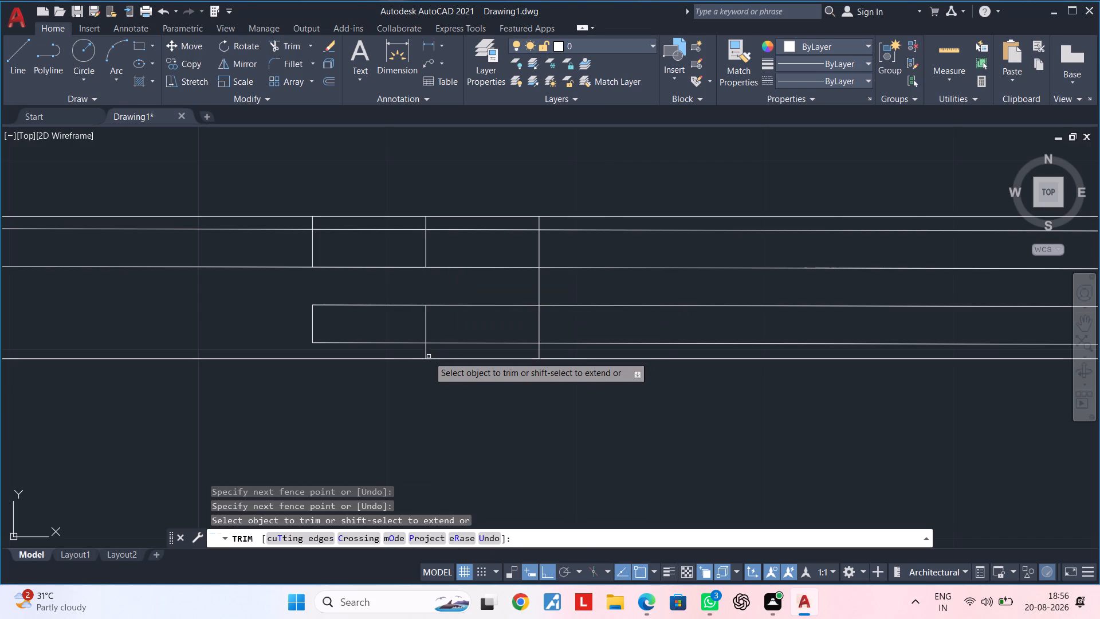
scroll(429, 356, "up", 2)
left_click(418, 352)
left_click(418, 296)
scroll(478, 296, "down", 2)
middle_click_drag(482, 296, 431, 295)
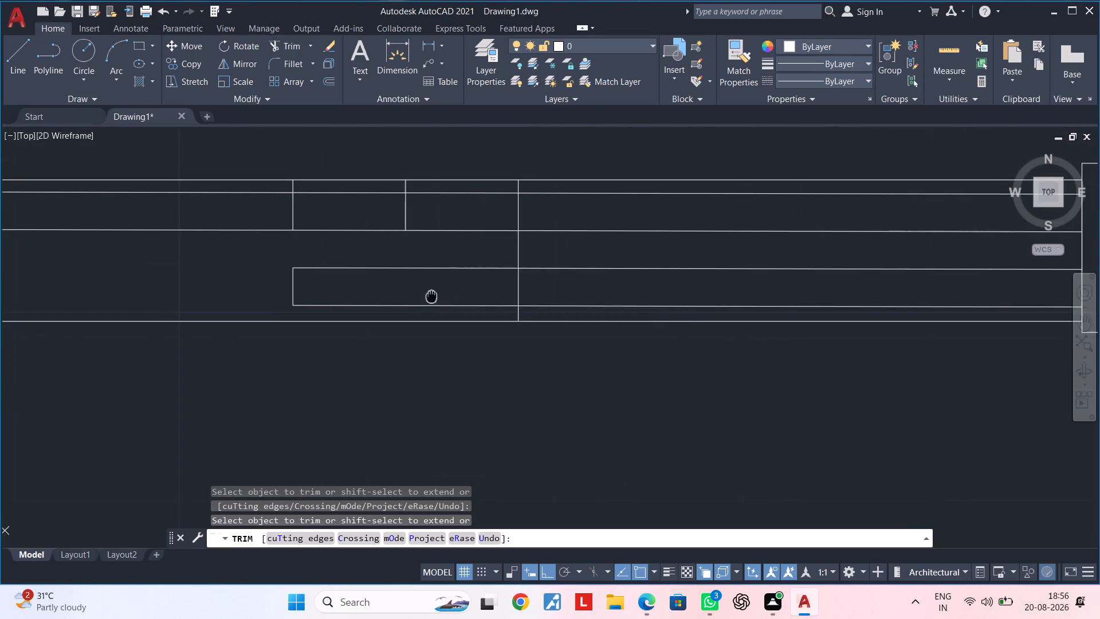
middle_click_drag(431, 295, 431, 295)
scroll(521, 316, "up", 2)
left_click(510, 309)
left_click(500, 309)
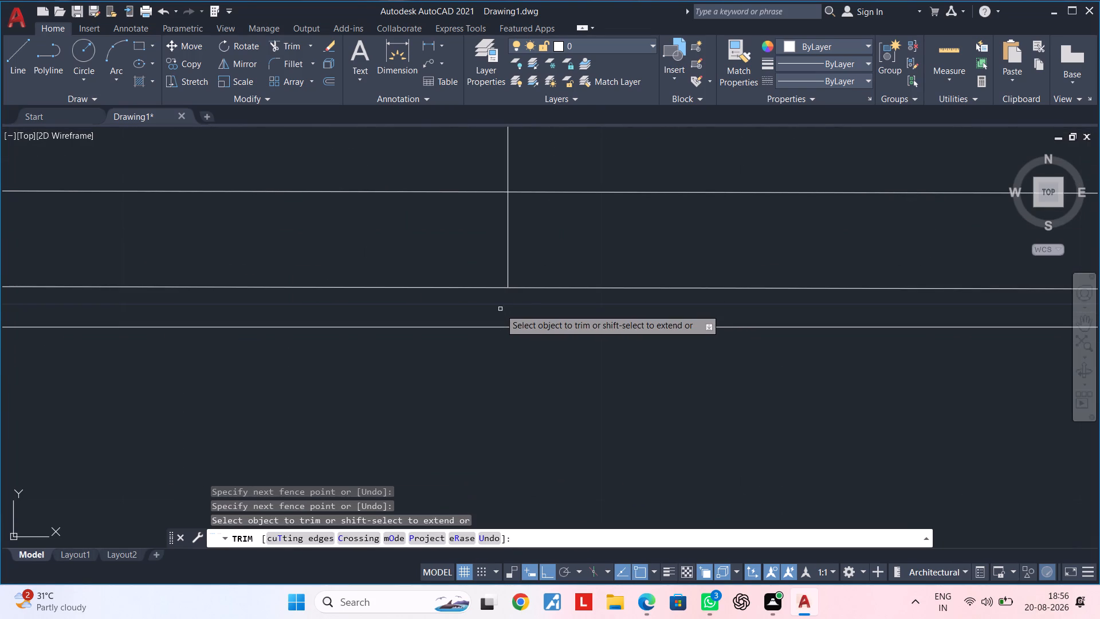
scroll(499, 309, "down", 3)
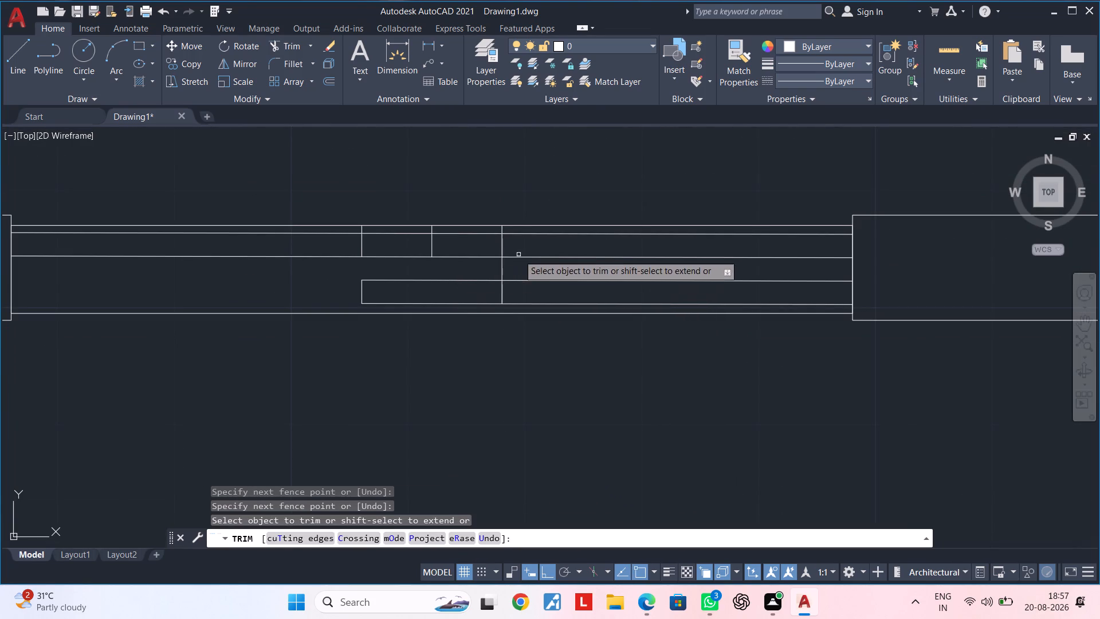
Trim the upper panel's horizontals beyond the right vertical line, and that vertical between the two panels.
left_click(517, 263)
scroll(518, 237, "up", 2)
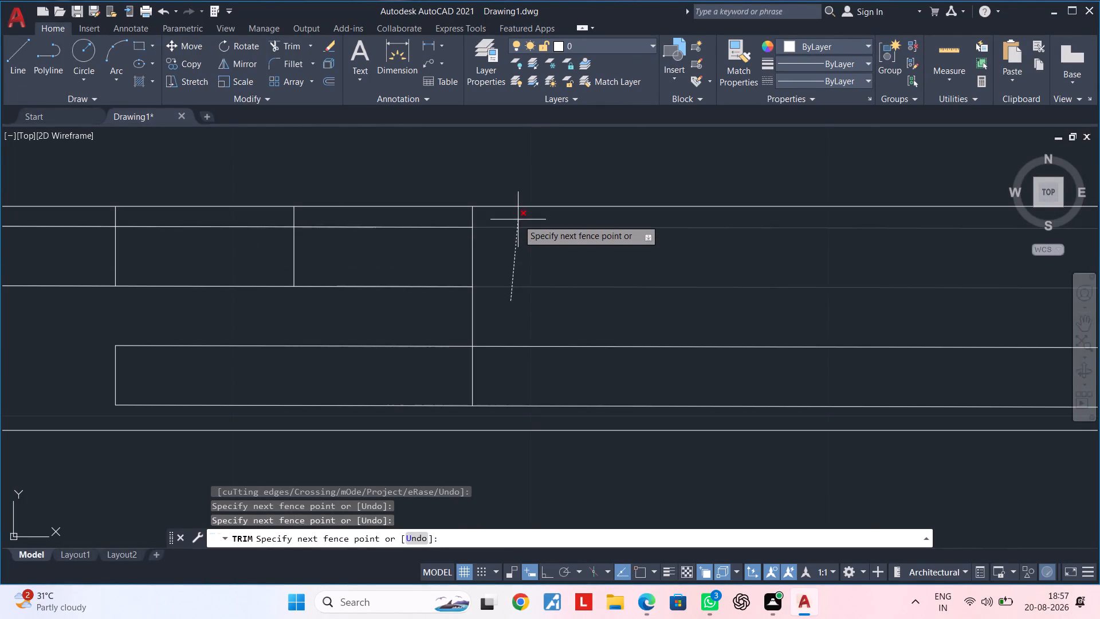
left_click(518, 218)
left_click(500, 314)
left_click(425, 323)
Trim the three short vertical pieces between the window's top line and the upper panel.
scroll(442, 314, "down", 1)
middle_click_drag(444, 314, 595, 332)
scroll(604, 275, "up", 2)
left_click(635, 267)
middle_click_drag(313, 269, 593, 269)
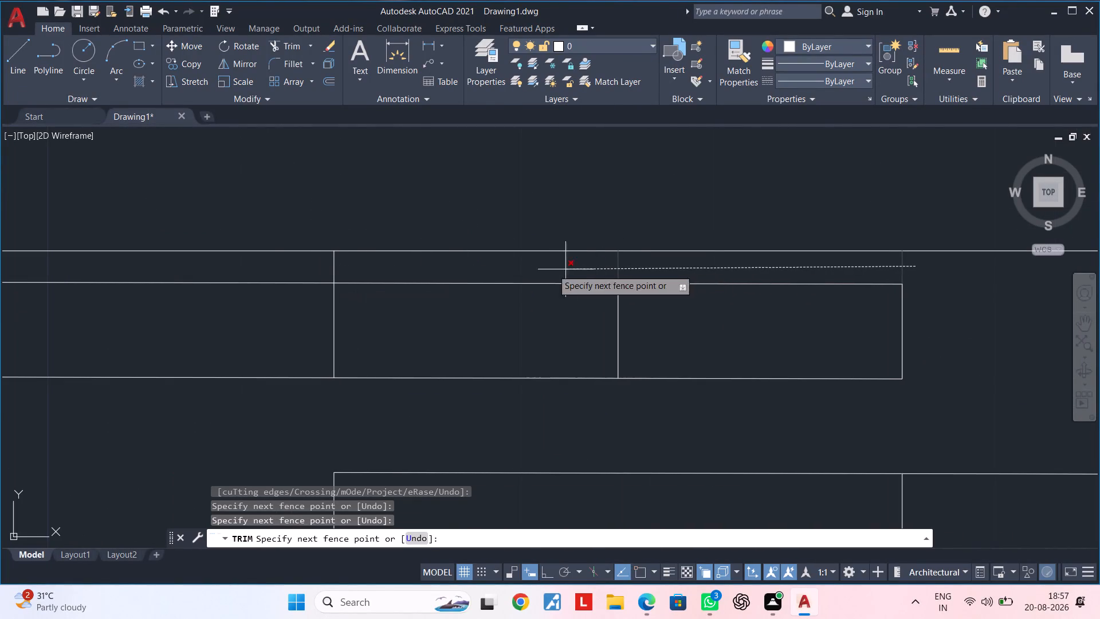
left_click(323, 272)
key("Escape")
key("Escape")
Delete the leftover vertical lines inside the upper and lower window panels so each panel is a clean strip.
left_click(656, 311)
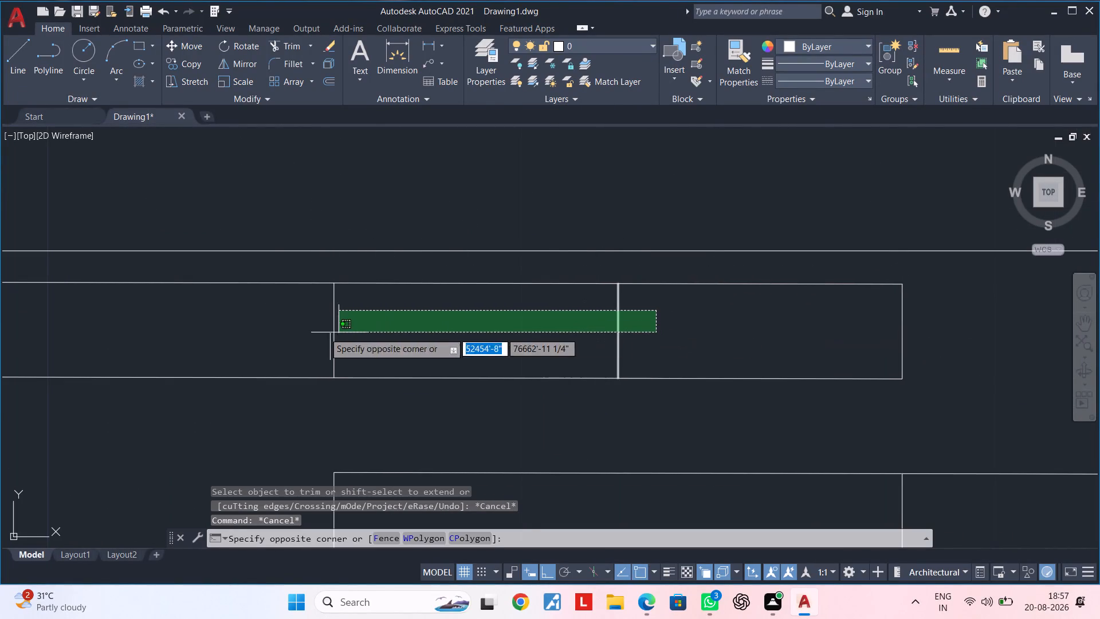
left_click(264, 332)
key("Delete")
scroll(284, 342, "down", 3)
middle_click_drag(468, 356, 504, 321)
scroll(512, 358, "up", 3)
left_click(514, 356)
left_click(361, 355)
key("Delete")
scroll(364, 355, "down", 4)
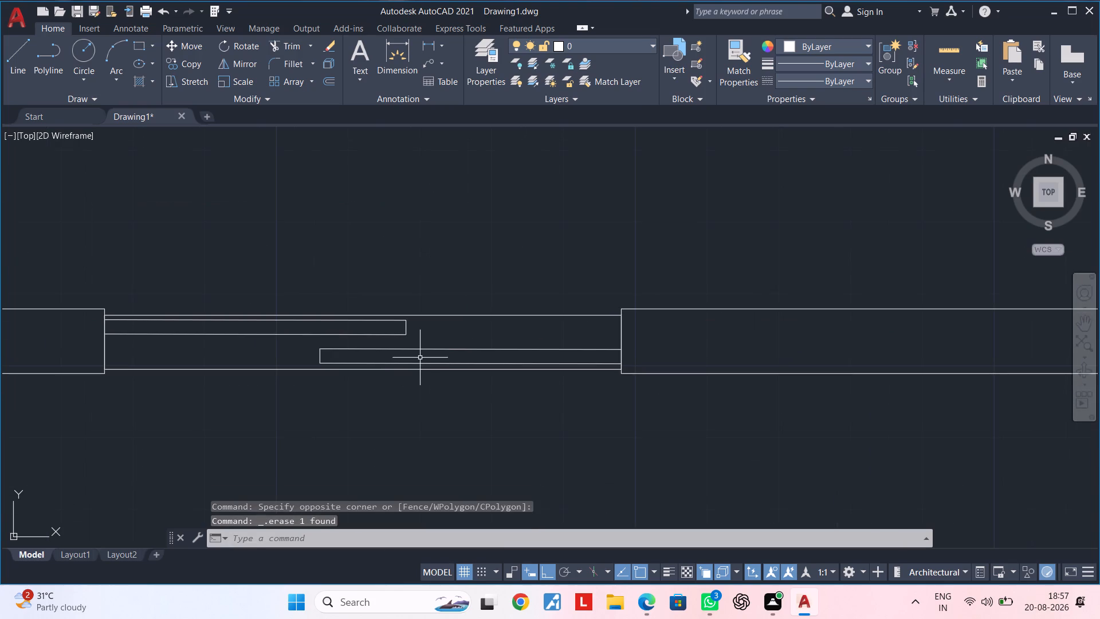
Look over the detailed sliding windows and the remaining wall stretches along the top outer wall.
scroll(418, 360, "down", 1)
middle_click_drag(414, 364, 476, 362)
middle_click_drag(527, 418, 488, 368)
scroll(500, 367, "down", 1)
middle_click_drag(541, 373, 361, 373)
key("Escape")
key("Escape")
middle_click_drag(481, 383, 361, 388)
key("Escape")
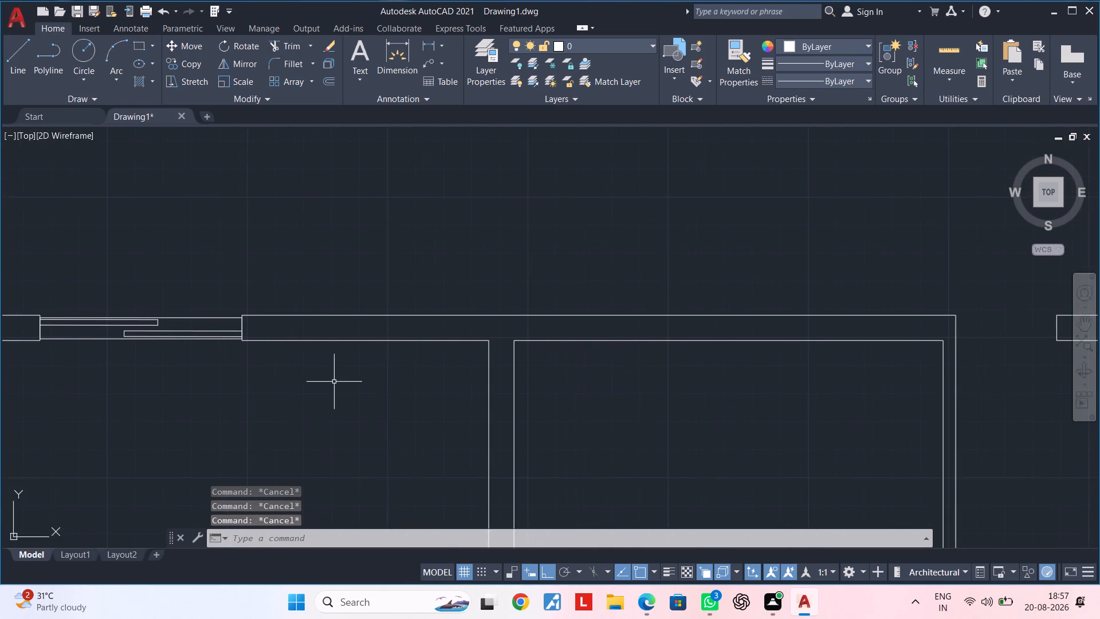
scroll(343, 382, "down", 1)
middle_click_drag(342, 386, 562, 370)
middle_click_drag(429, 366, 534, 359)
scroll(345, 354, "up", 2)
scroll(386, 328, "up", 1)
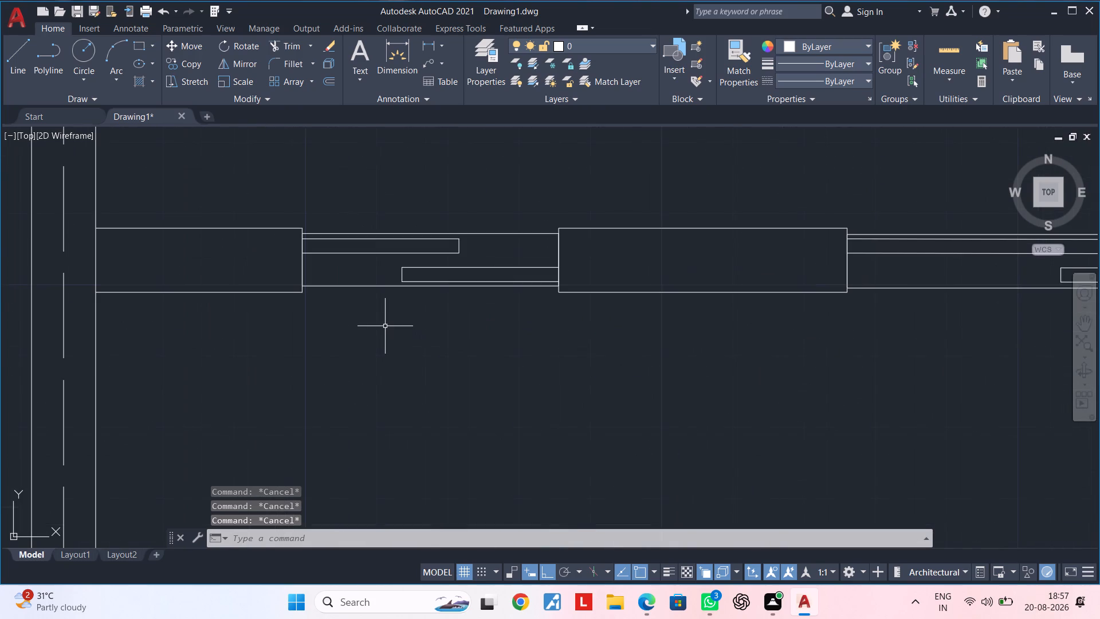
scroll(414, 337, "down", 1)
middle_click_drag(733, 347, 319, 347)
scroll(564, 343, "down", 1)
middle_click(342, 343)
middle_click_drag(577, 349, 268, 351)
middle_click_drag(379, 353, 445, 343)
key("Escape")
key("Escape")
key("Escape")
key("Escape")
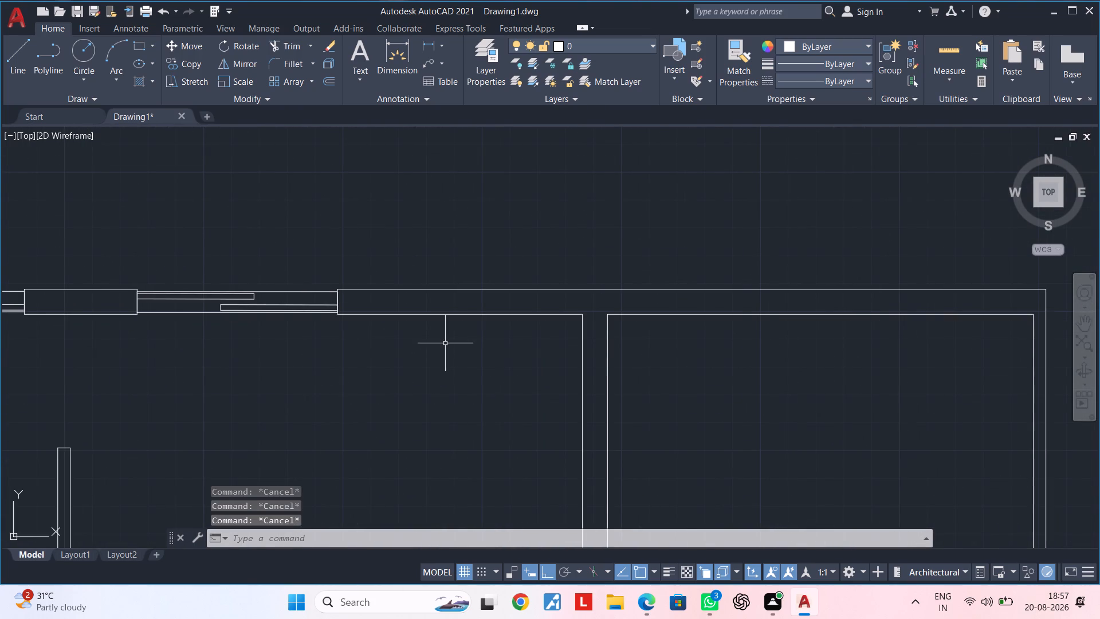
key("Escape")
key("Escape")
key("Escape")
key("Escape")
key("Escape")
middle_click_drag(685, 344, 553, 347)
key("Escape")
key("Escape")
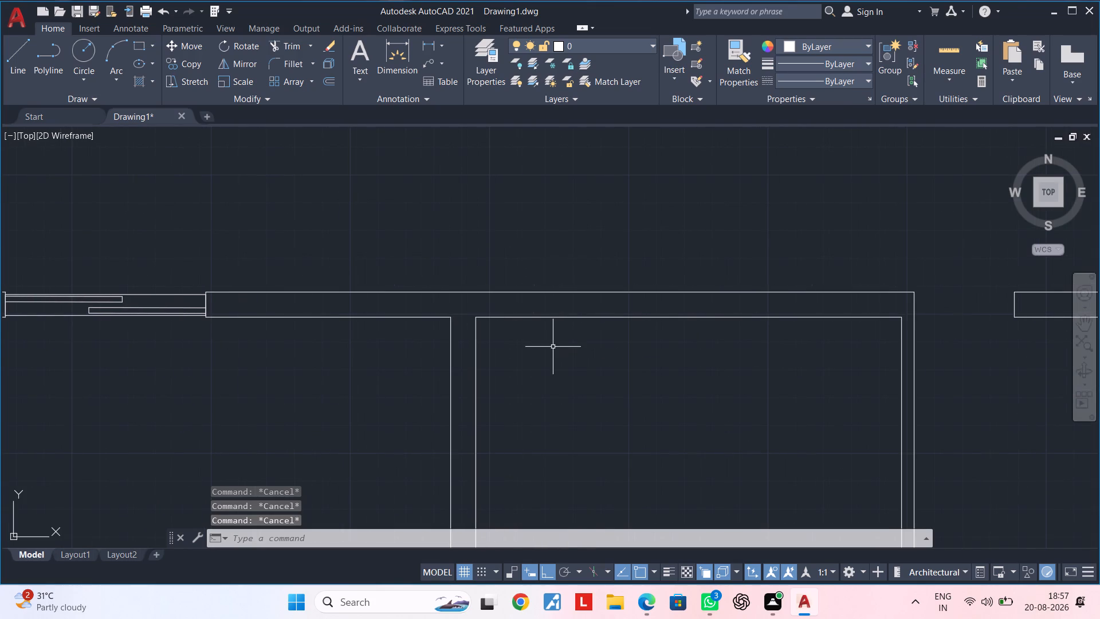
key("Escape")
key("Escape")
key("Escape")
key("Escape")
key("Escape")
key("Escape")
Offset the inner left wall line of the room right of the windows 1'6" into the room.
type("of")
key("space")
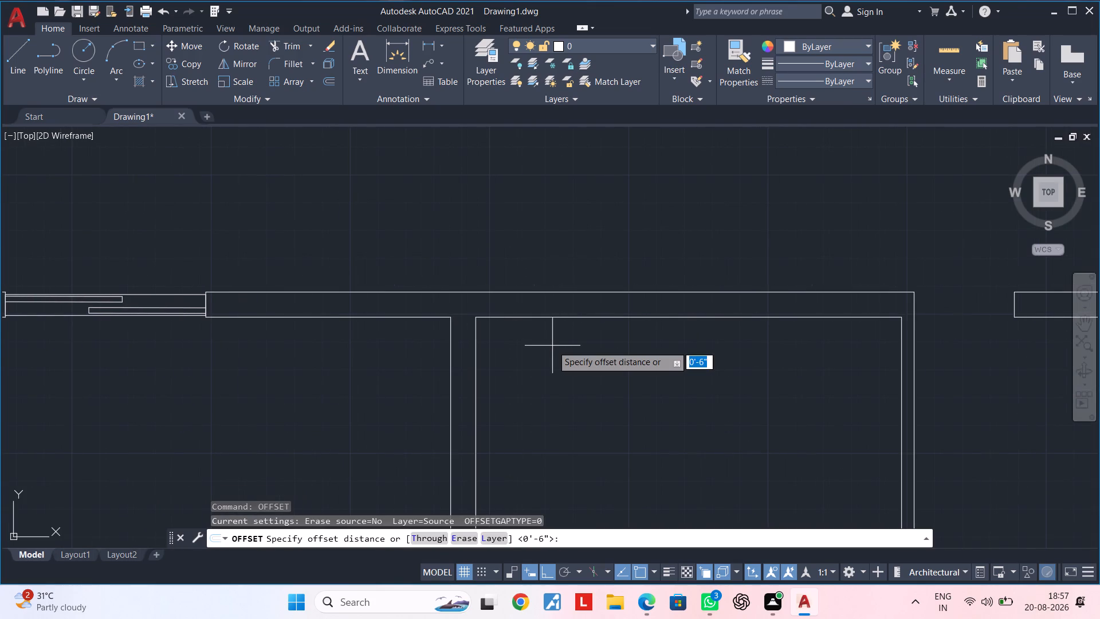
type("1'6\"")
key("Return")
left_click(477, 356)
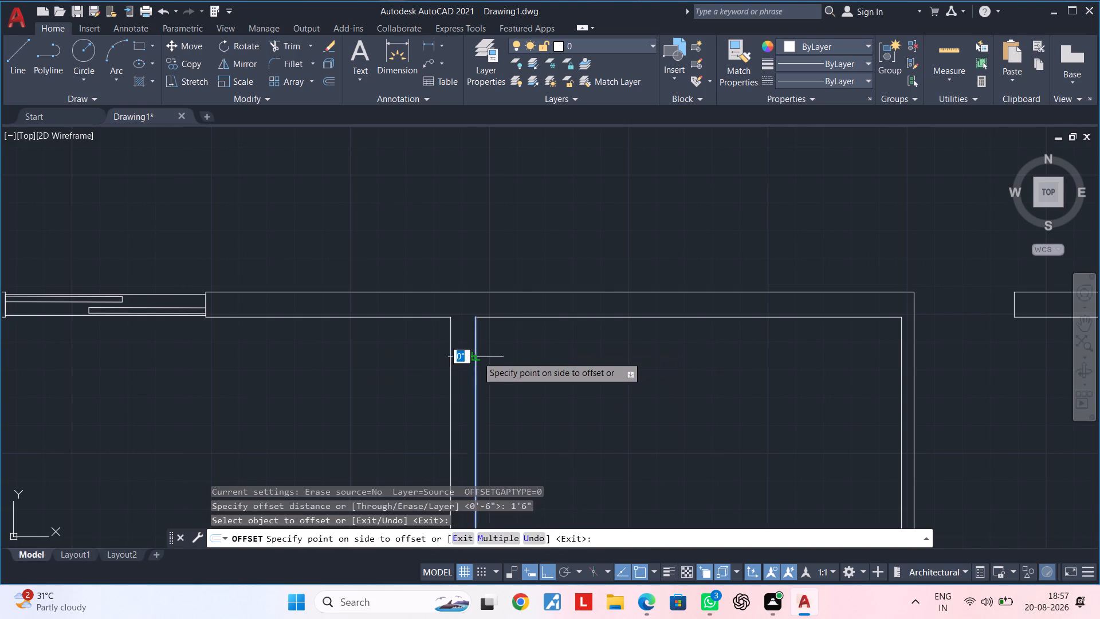
left_click(519, 355)
middle_click_drag(550, 344, 525, 347)
key("Escape")
key("Escape")
Extend the offset line up to the outer line of the top wall.
type("ex")
key("space")
left_click(501, 345)
key("Escape")
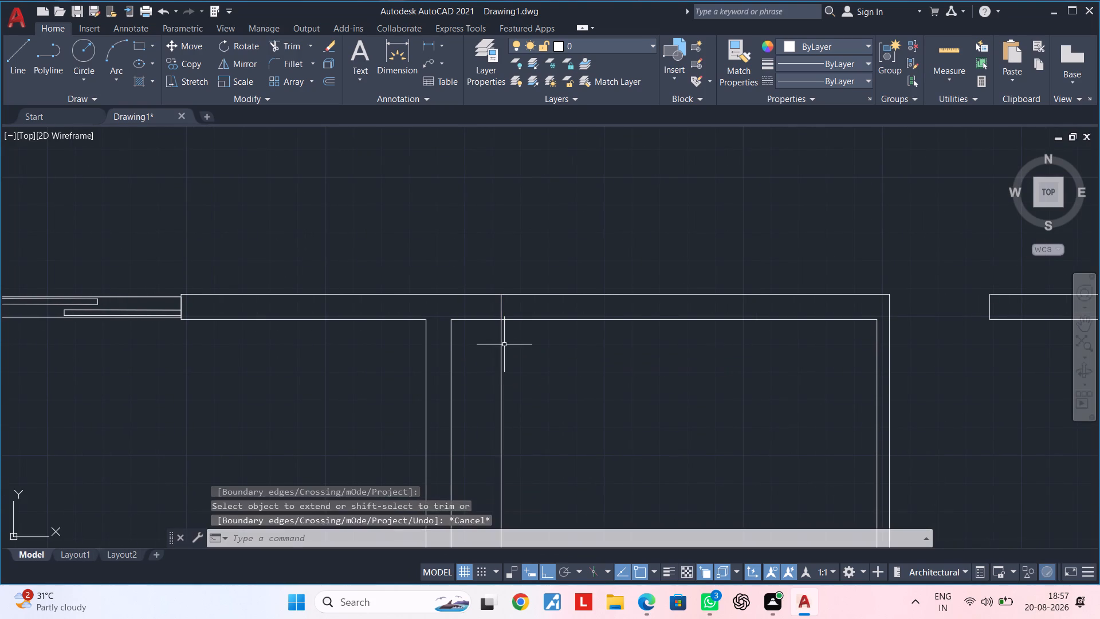
key("Escape")
key("Escape")
key("Escape")
key("Escape")
Trim the extended line below the top wall's inner line, leaving only the piece within the wall thickness.
middle_click_drag(524, 342, 509, 349)
scroll(508, 349, "up", 1)
key("Escape")
type("tr")
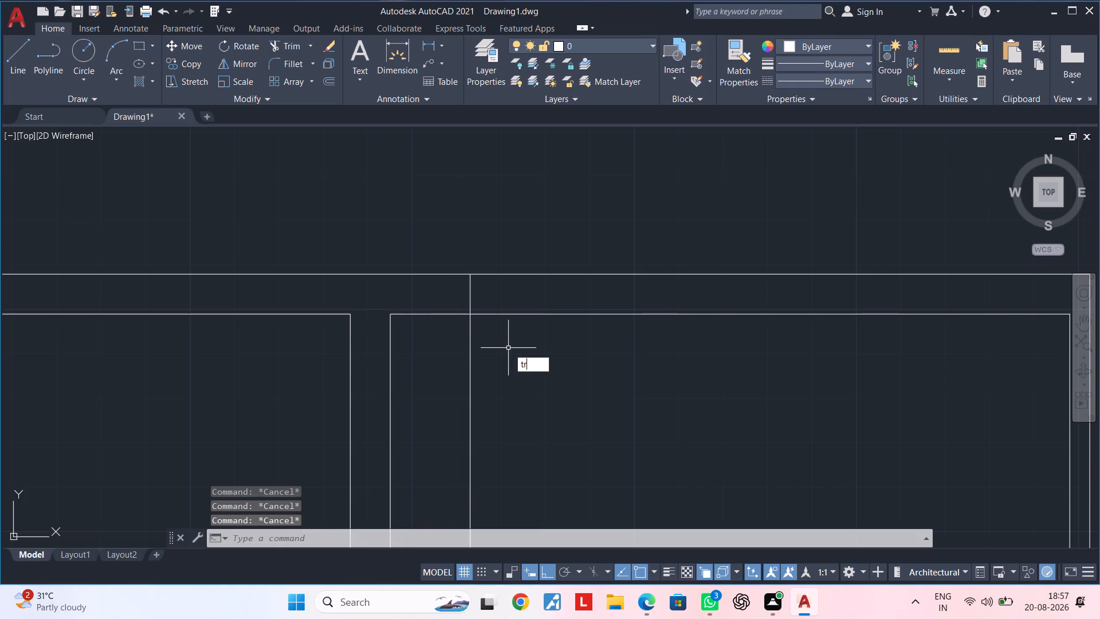
key("space")
left_click_drag(508, 349, 498, 350)
left_click(453, 351)
middle_click_drag(474, 352, 484, 352)
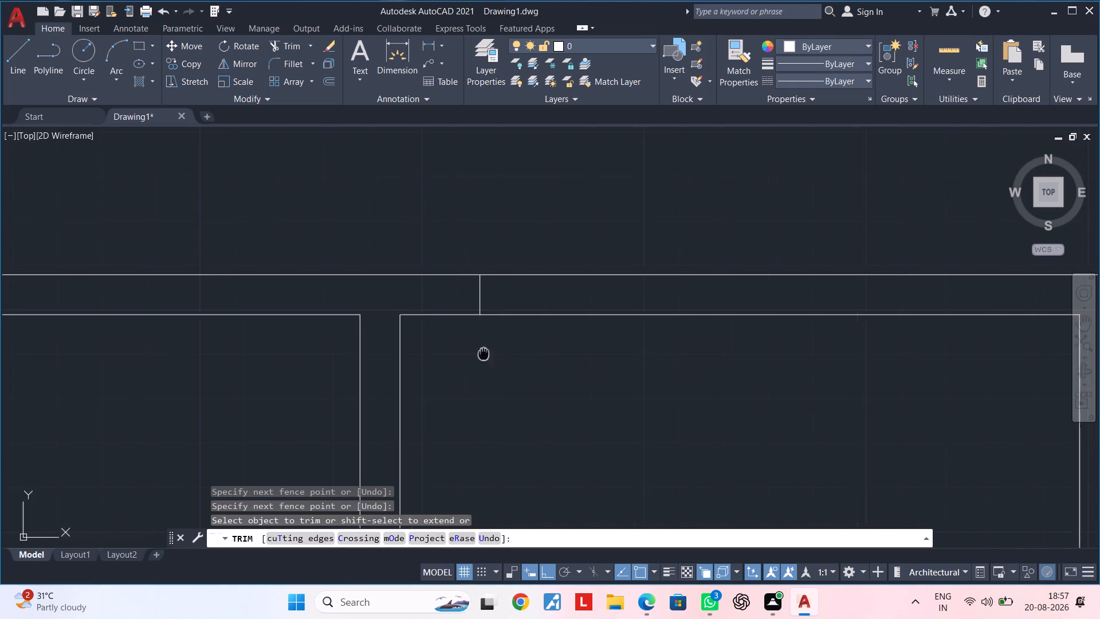
middle_click_drag(484, 352, 500, 351)
middle_click_drag(502, 351, 442, 352)
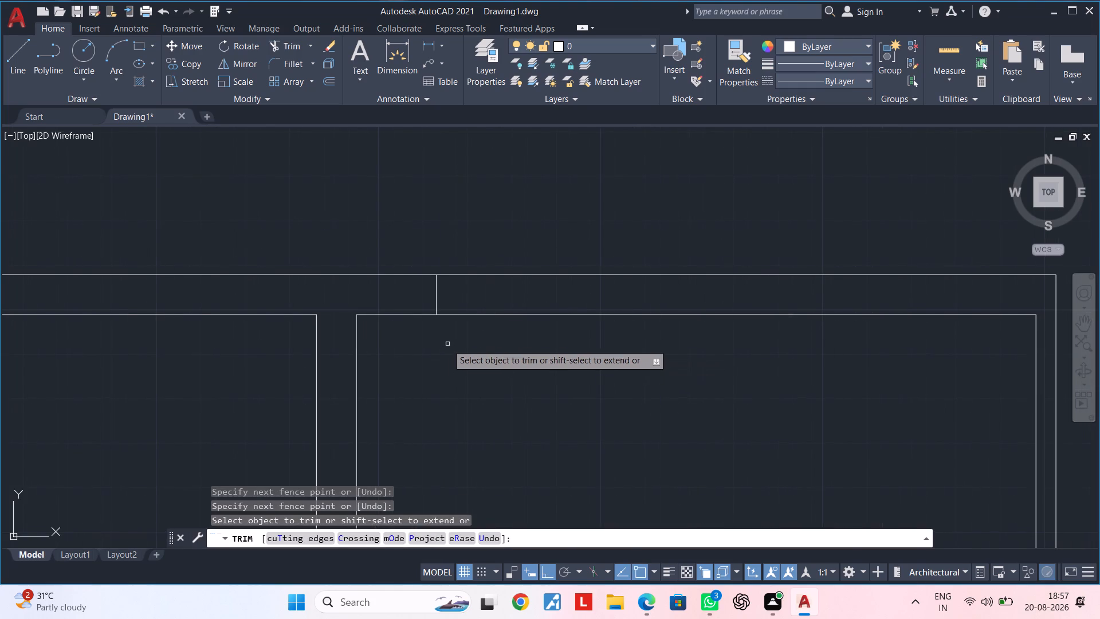
middle_click_drag(459, 340, 414, 347)
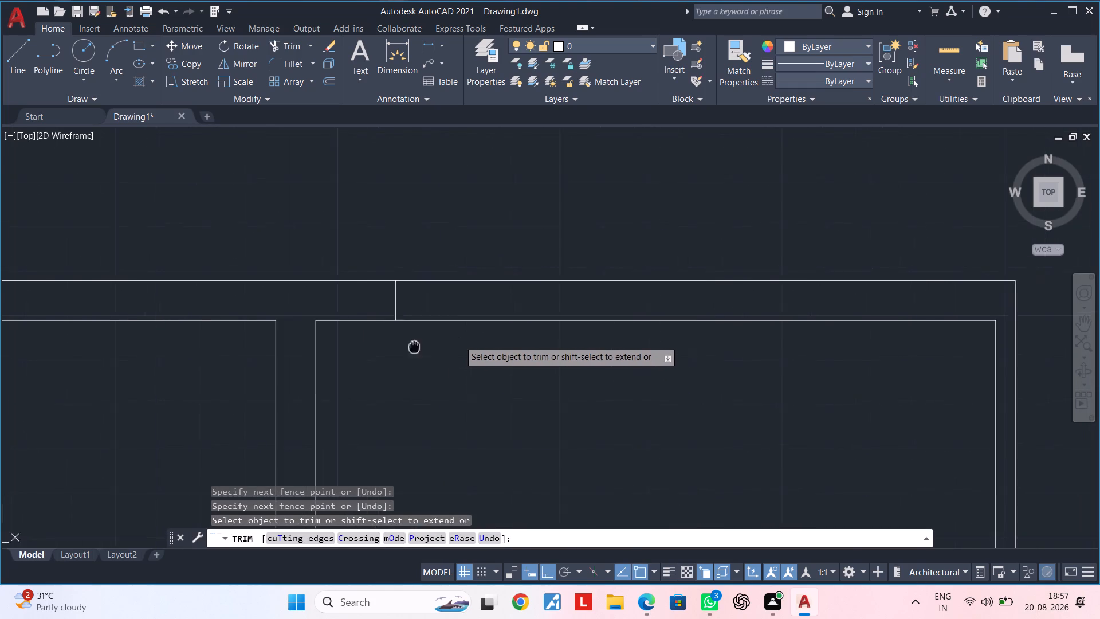
middle_click_drag(414, 347, 395, 348)
key("Escape")
key("Escape")
key("Escape")
key("Escape")
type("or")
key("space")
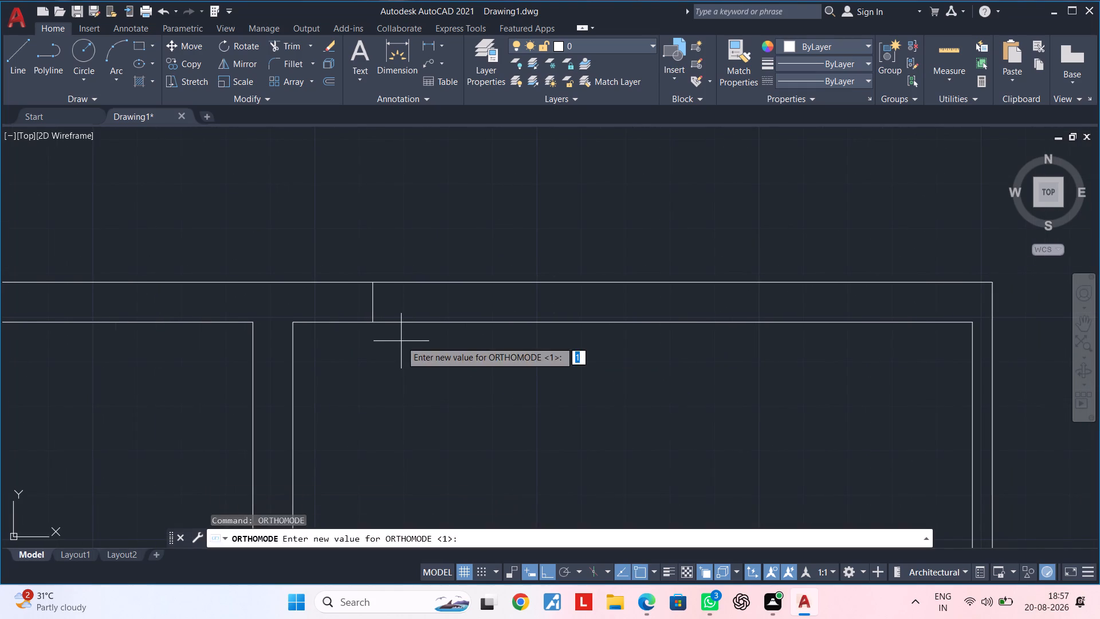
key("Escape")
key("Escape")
Offset the short jamb line in the top wall 2' to the right.
type("of 2\\")
key("BackSpace")
key("apostrophe")
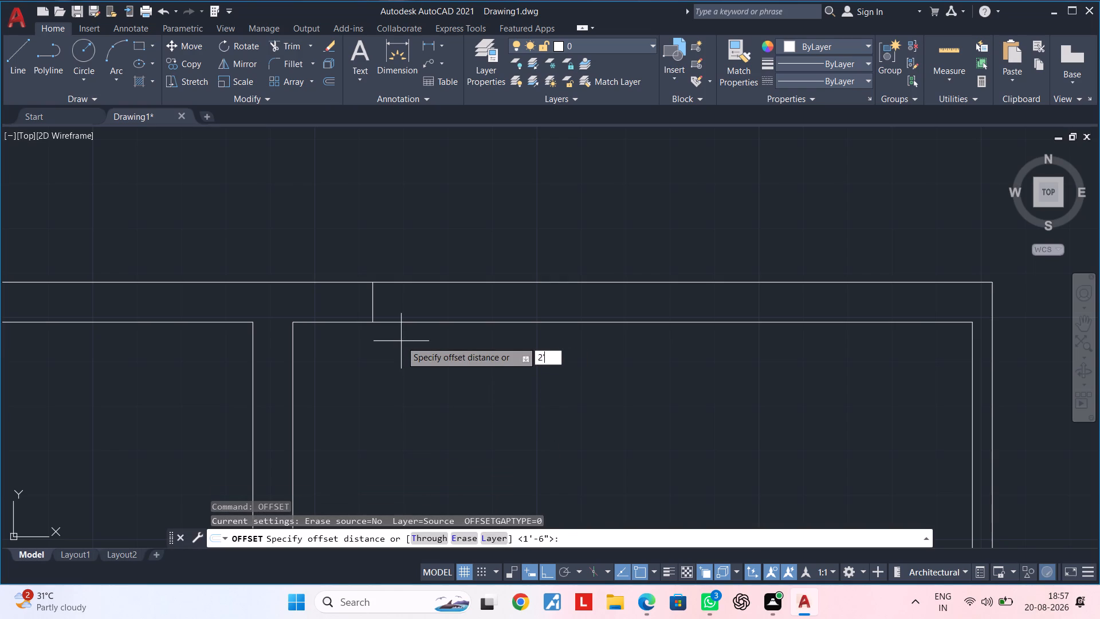
key("Return")
left_click(372, 307)
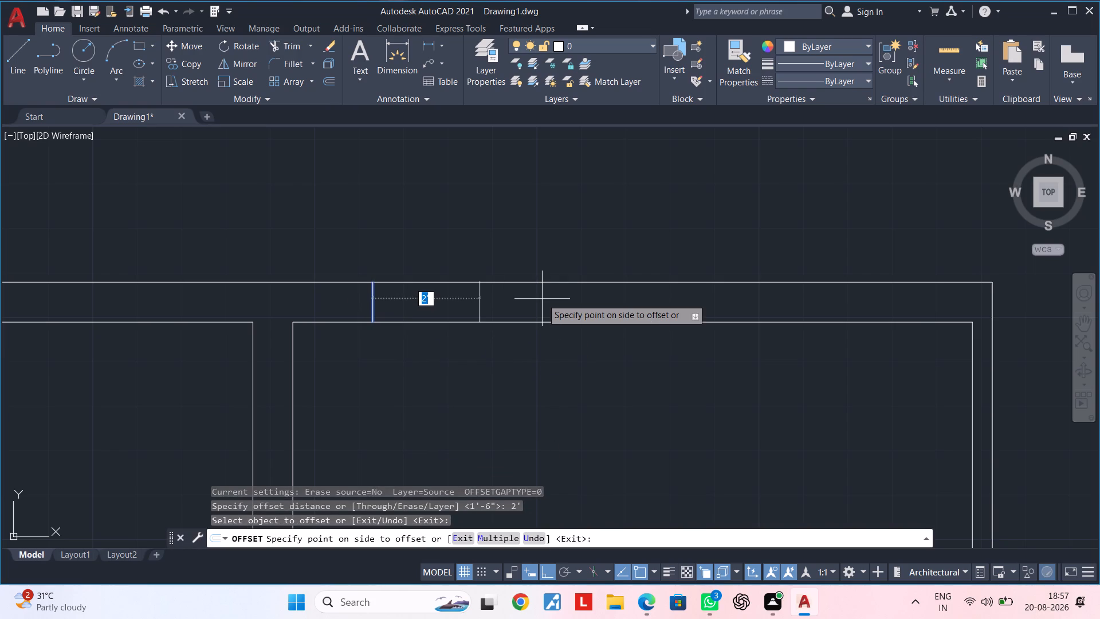
left_click(542, 299)
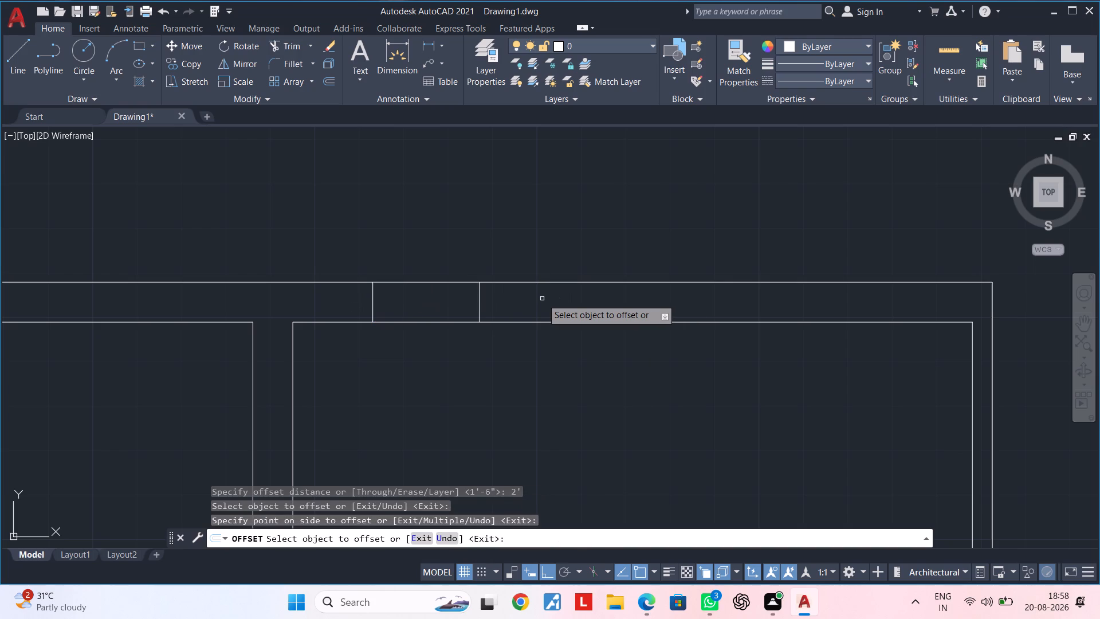
middle_click_drag(489, 338, 520, 336)
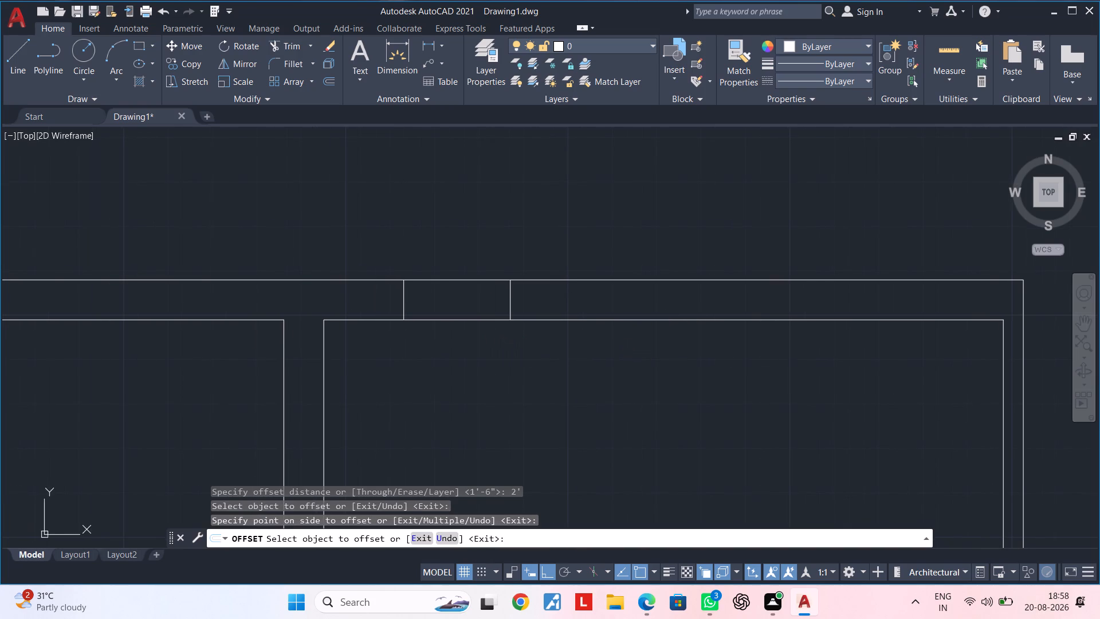
key("Escape")
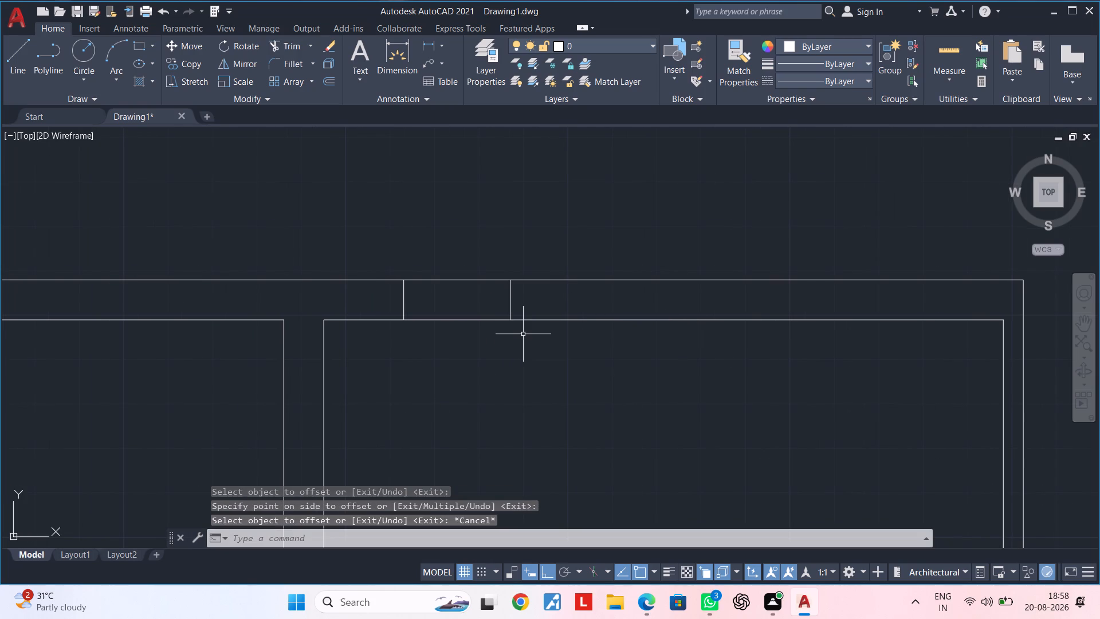
key("Escape")
Trim both top wall lines between the two jamb lines to cut the 2' opening.
type("tr")
key("space")
left_click(470, 337)
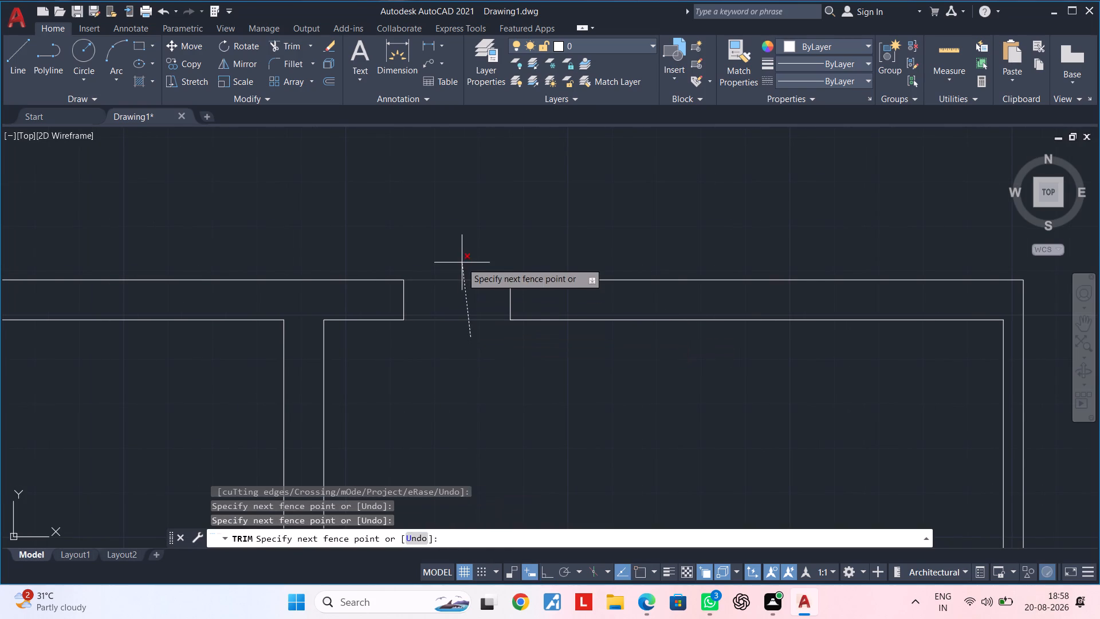
left_click(462, 262)
middle_click_drag(459, 339, 394, 334)
key("Escape")
key("Escape")
middle_click_drag(511, 335, 468, 334)
key("Escape")
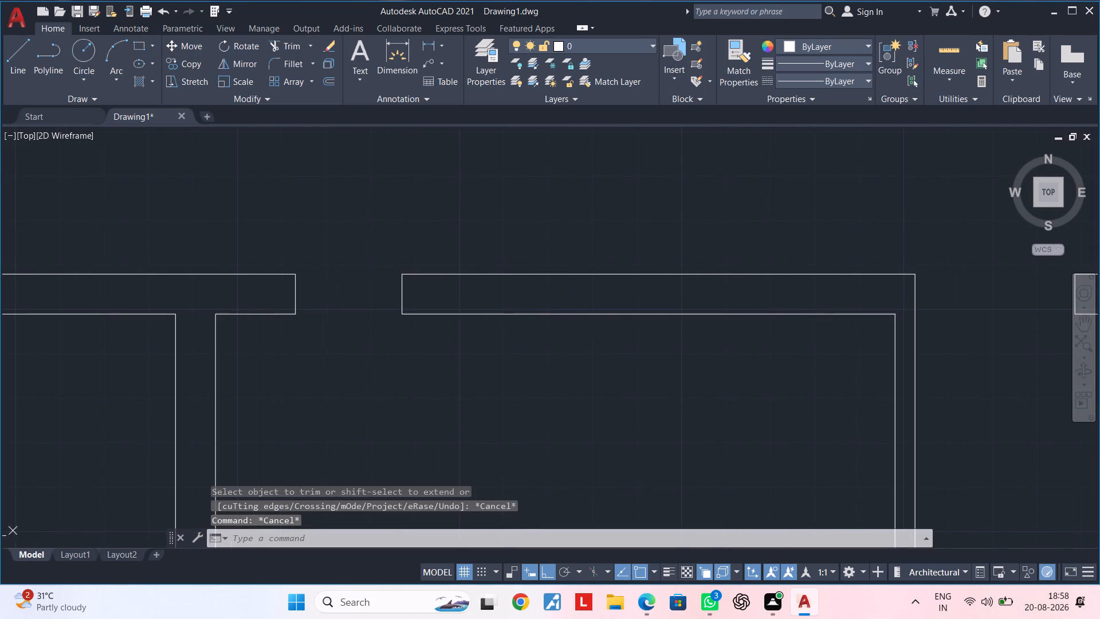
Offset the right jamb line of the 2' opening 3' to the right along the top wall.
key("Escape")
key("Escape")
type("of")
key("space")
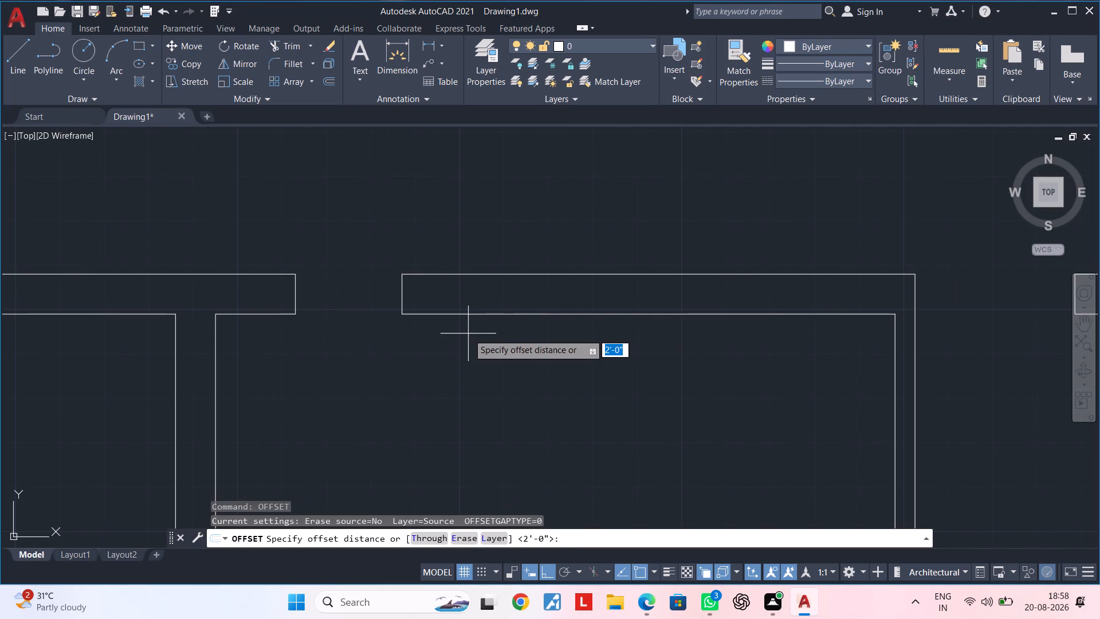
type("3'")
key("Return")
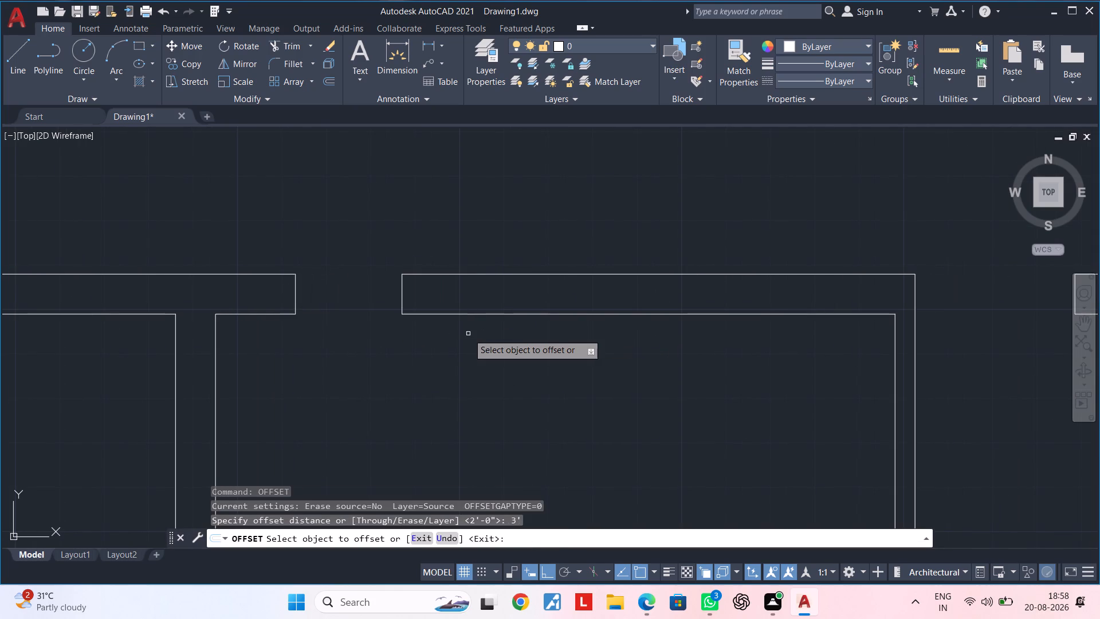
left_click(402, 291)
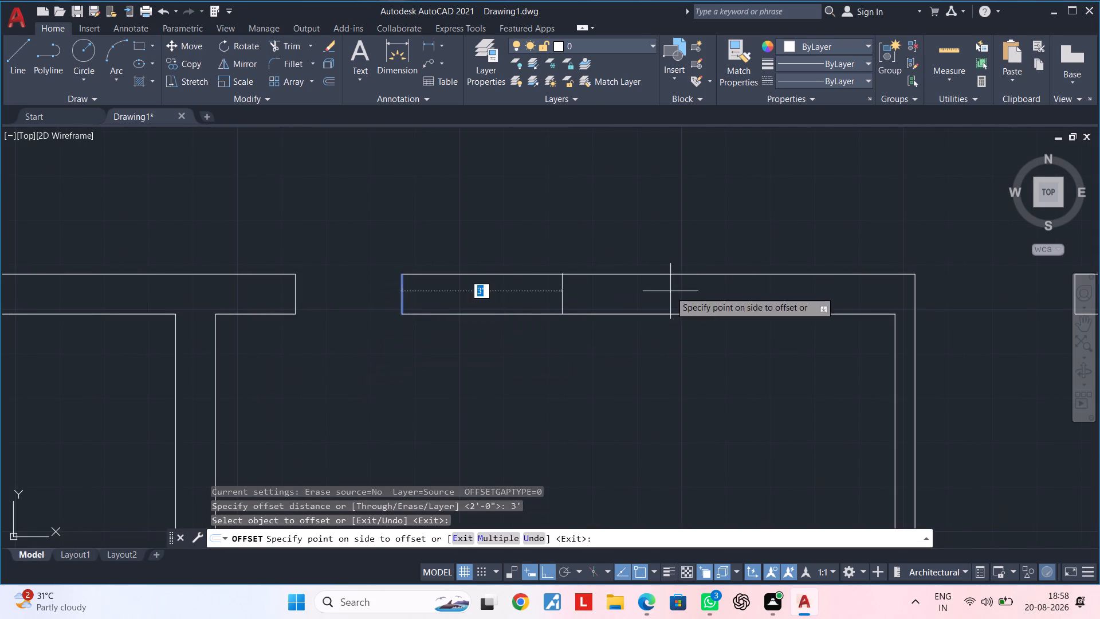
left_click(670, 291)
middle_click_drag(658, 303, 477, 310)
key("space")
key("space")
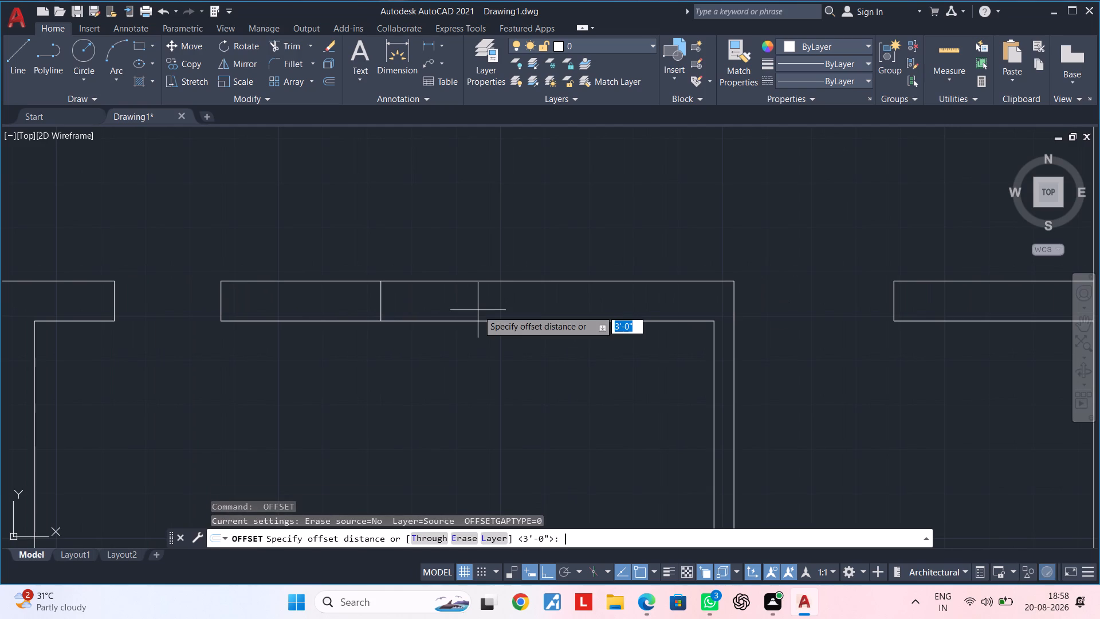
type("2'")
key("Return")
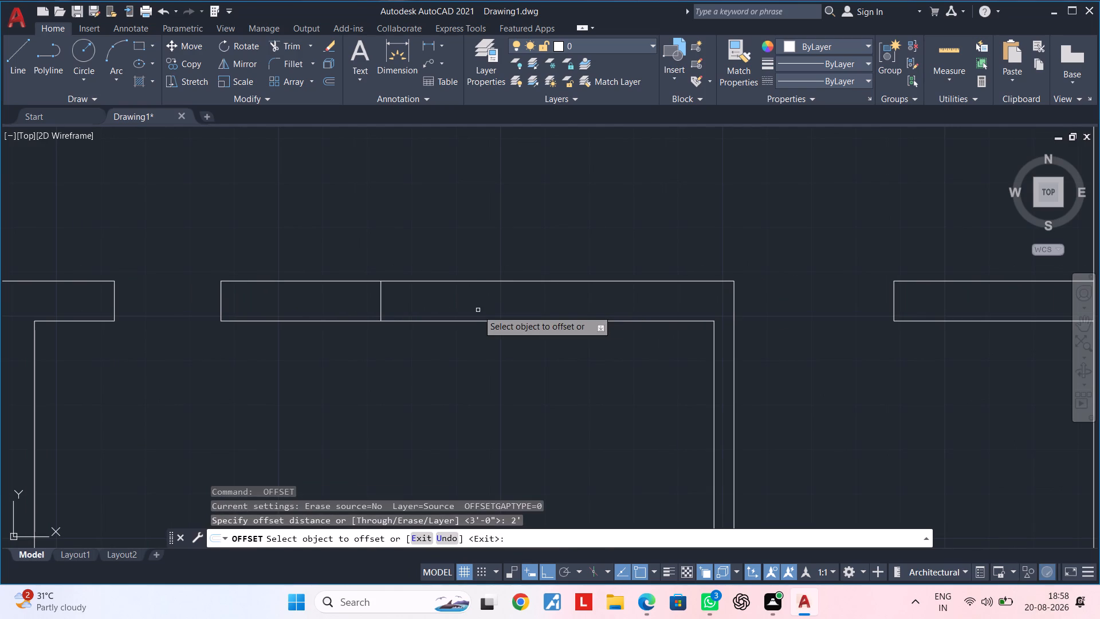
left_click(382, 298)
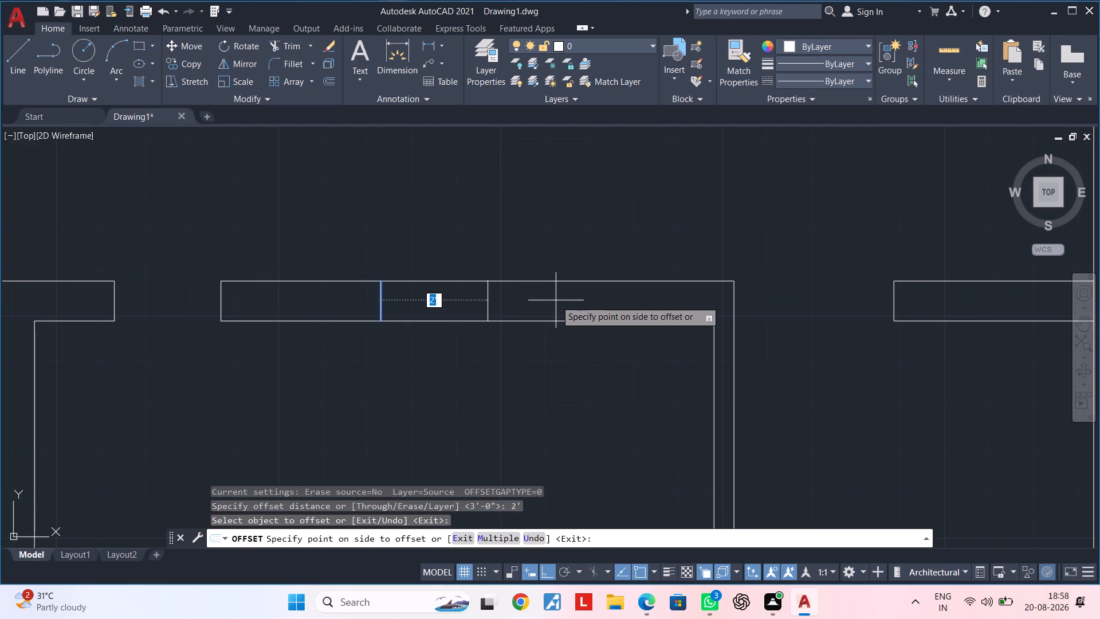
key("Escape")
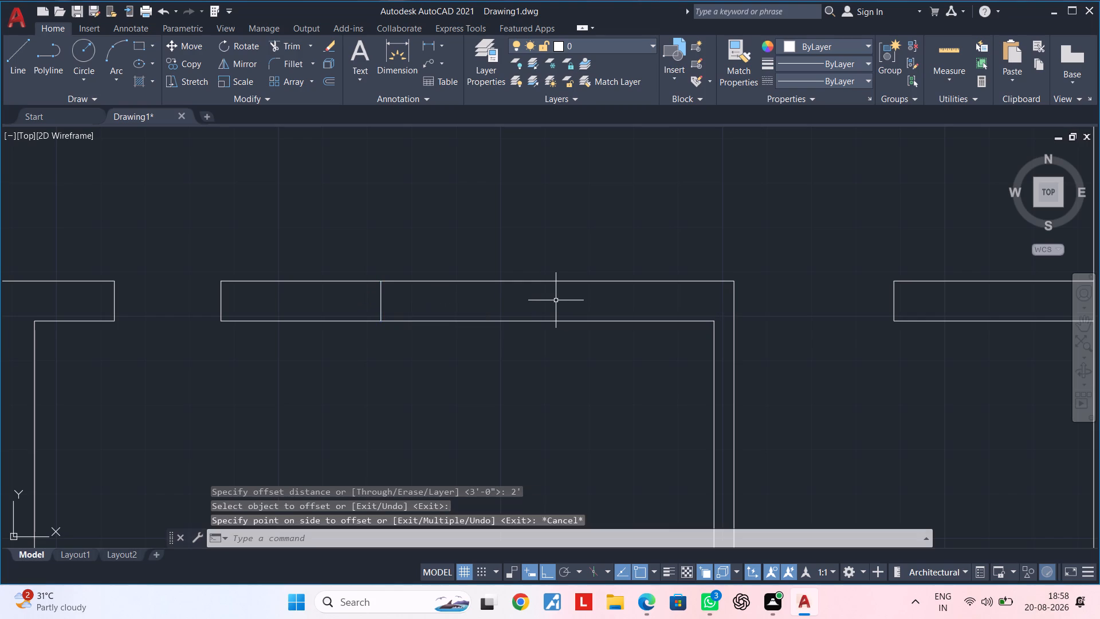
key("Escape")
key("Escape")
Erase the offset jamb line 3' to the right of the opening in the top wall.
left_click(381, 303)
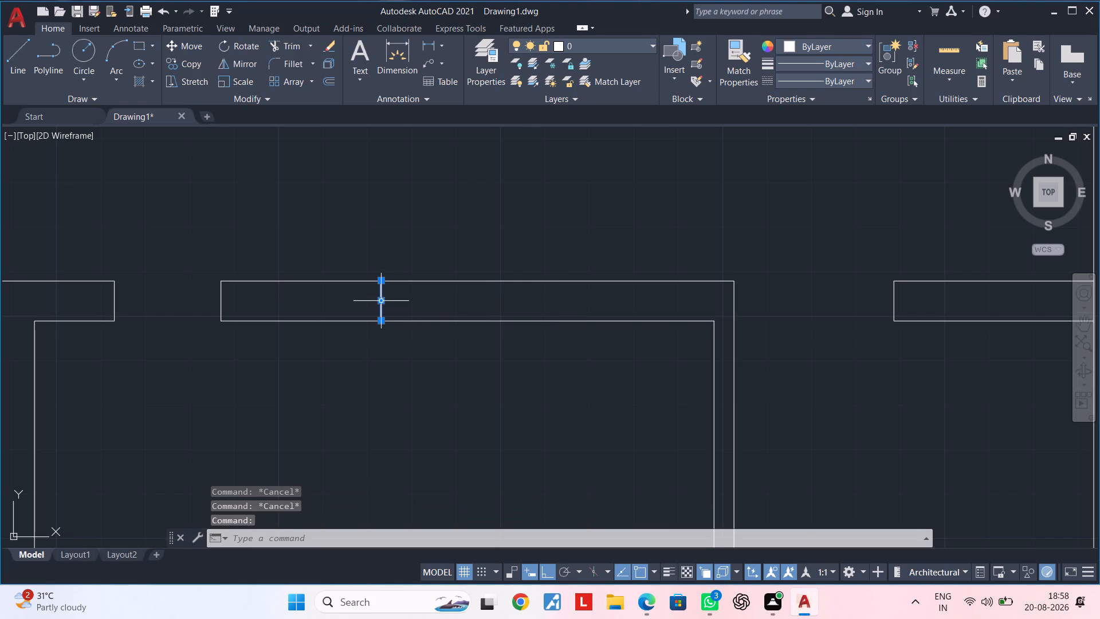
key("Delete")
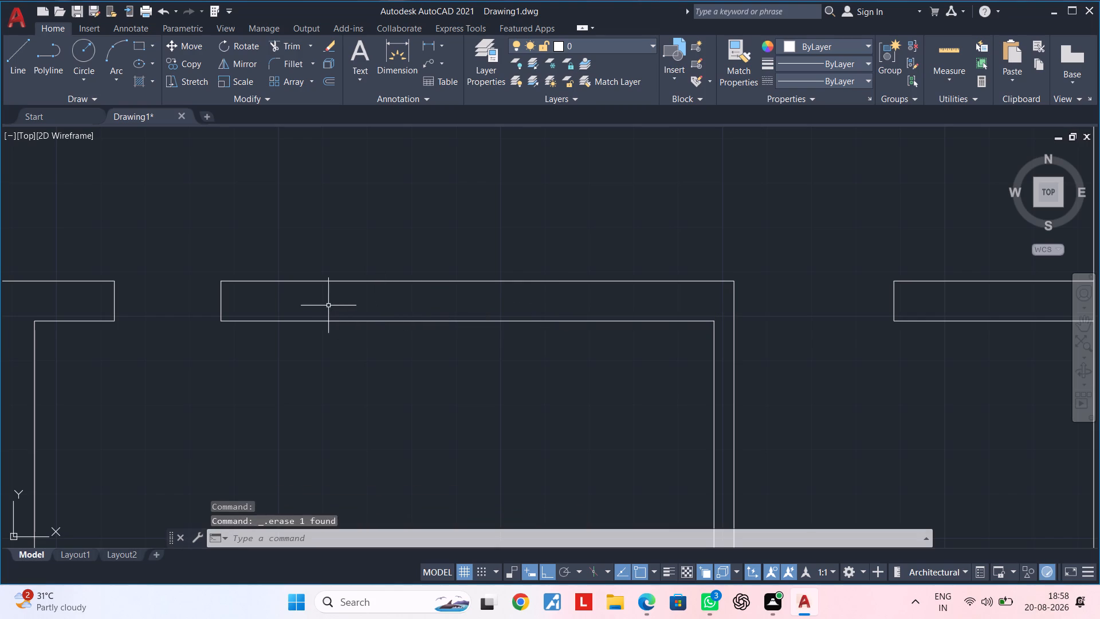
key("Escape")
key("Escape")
Offset the right jamb line of the 2' opening 4' to the right along the top wall.
type("of")
key("space")
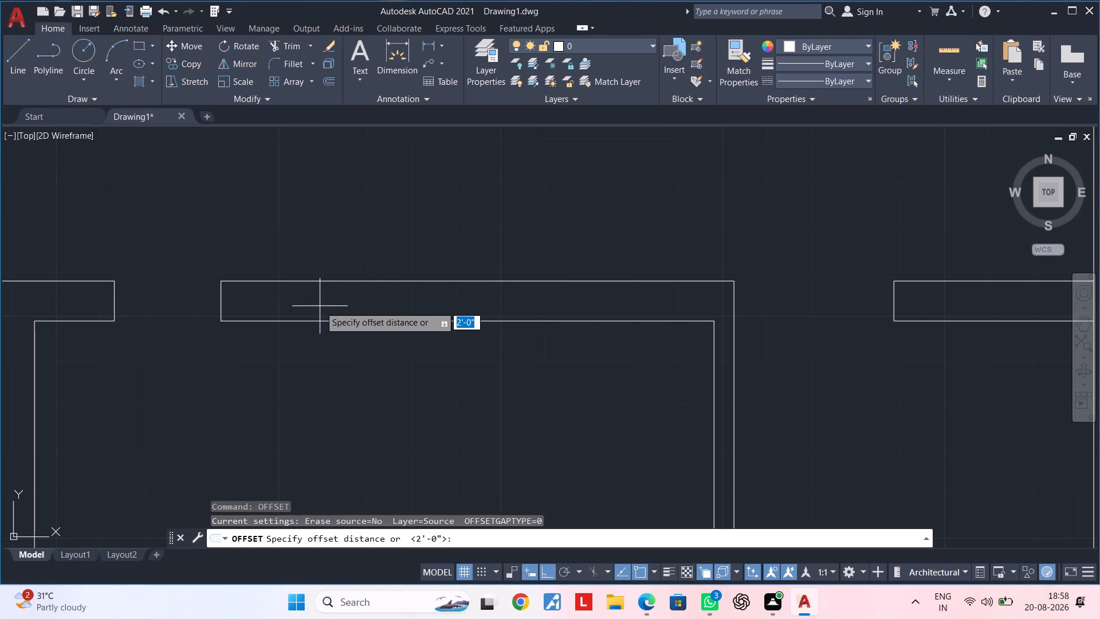
type("4'")
key("Return")
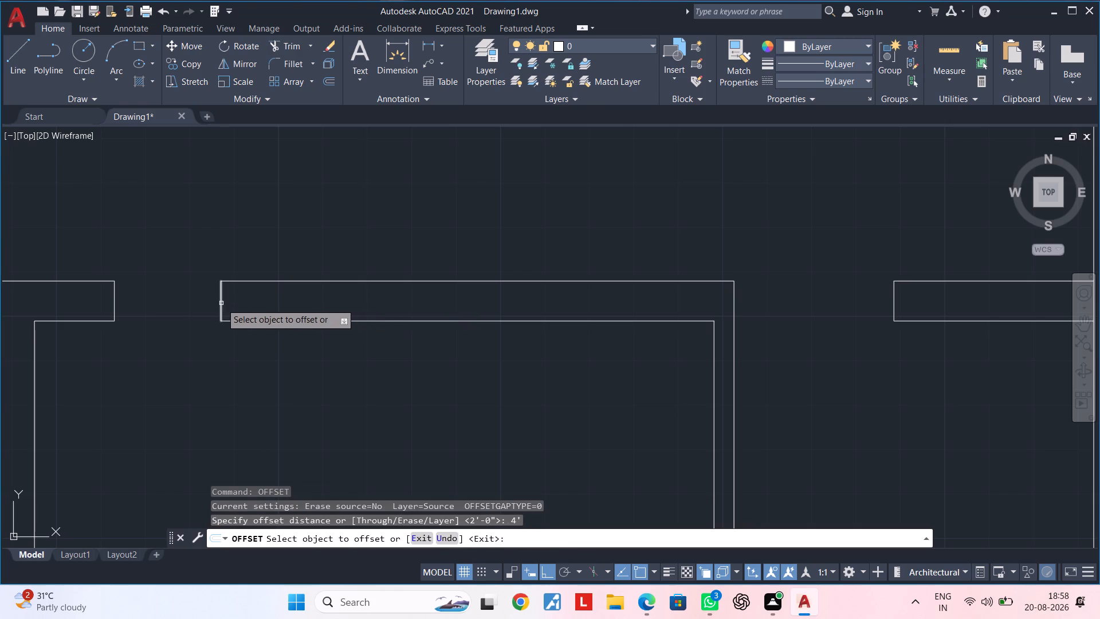
left_click(221, 303)
left_click(376, 303)
middle_click_drag(478, 312, 403, 314)
key("space")
Offset the new jamb line in the top wall another 2' to the right.
key("space")
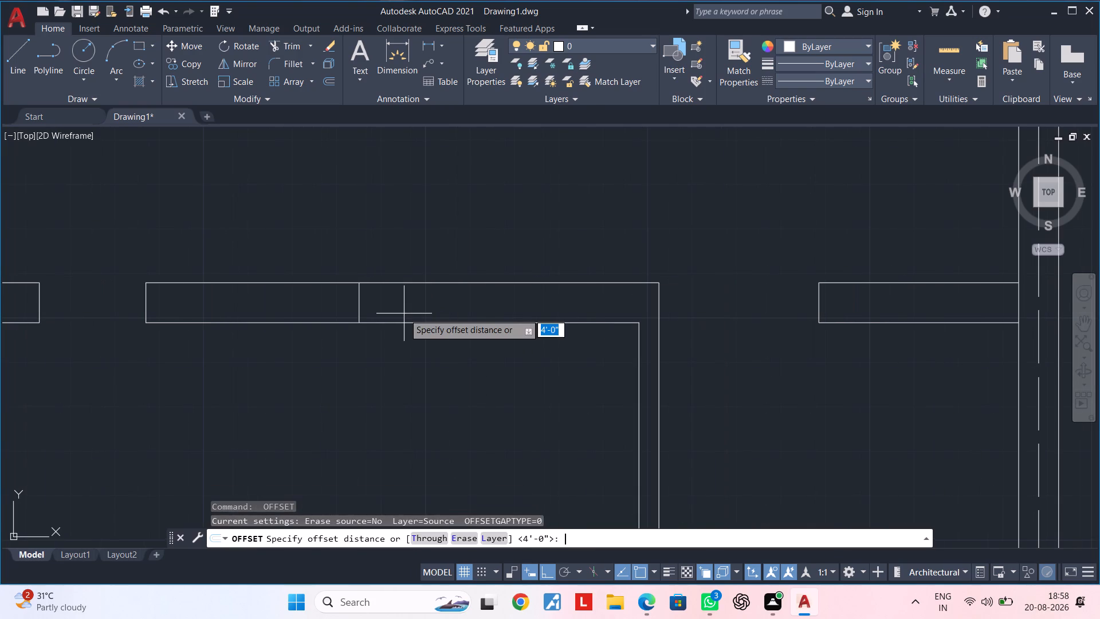
type("2'")
key("Return")
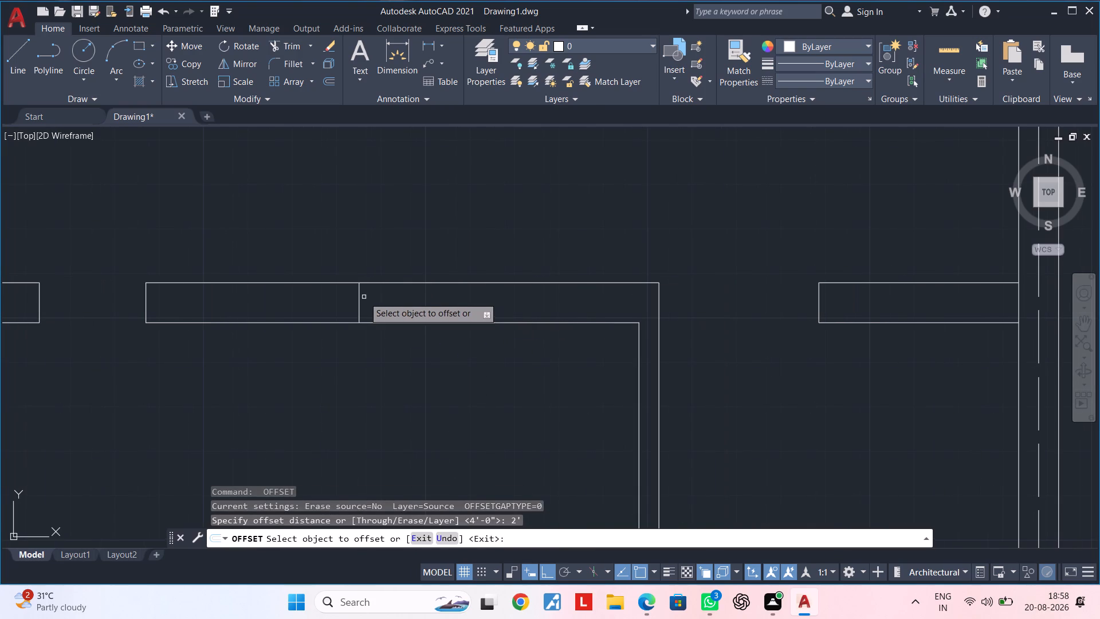
left_click(357, 298)
left_click(517, 297)
key("Escape")
key("Escape")
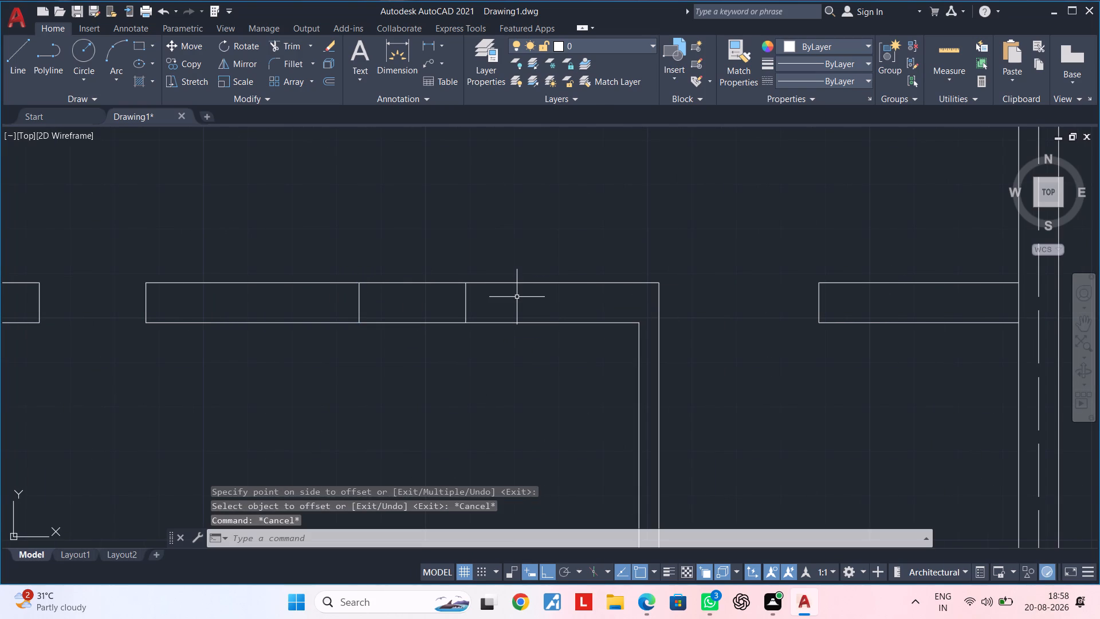
Trim both top wall lines between the two new jamb lines to cut a second 2' opening.
type("tr")
key("space")
left_click(423, 266)
left_click(420, 332)
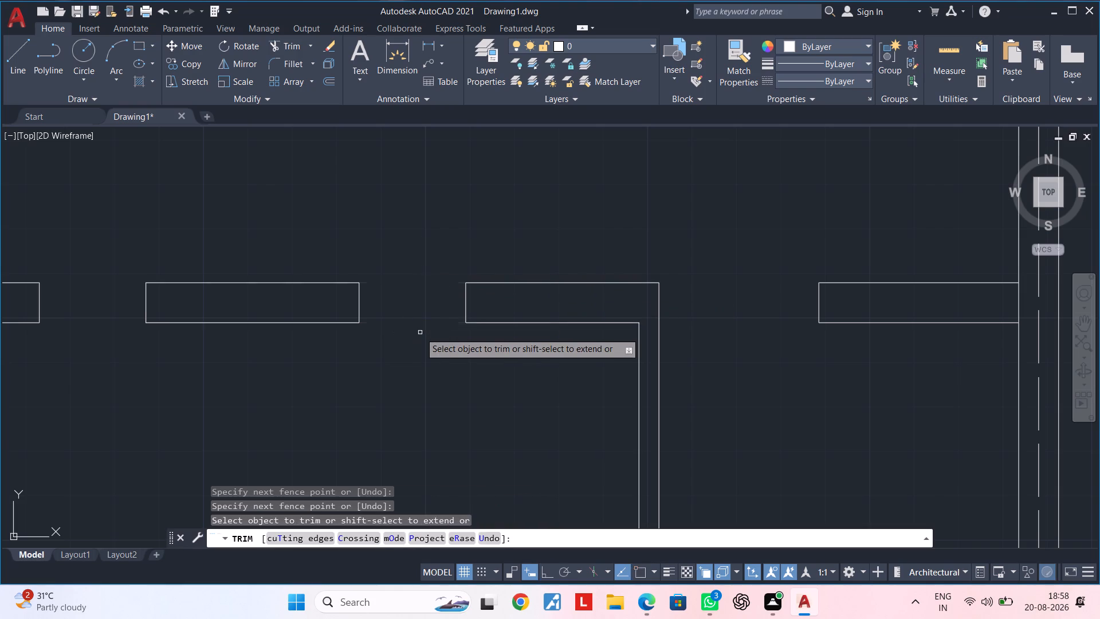
scroll(420, 332, "down", 1)
middle_click_drag(423, 332, 552, 314)
key("Escape")
key("Escape")
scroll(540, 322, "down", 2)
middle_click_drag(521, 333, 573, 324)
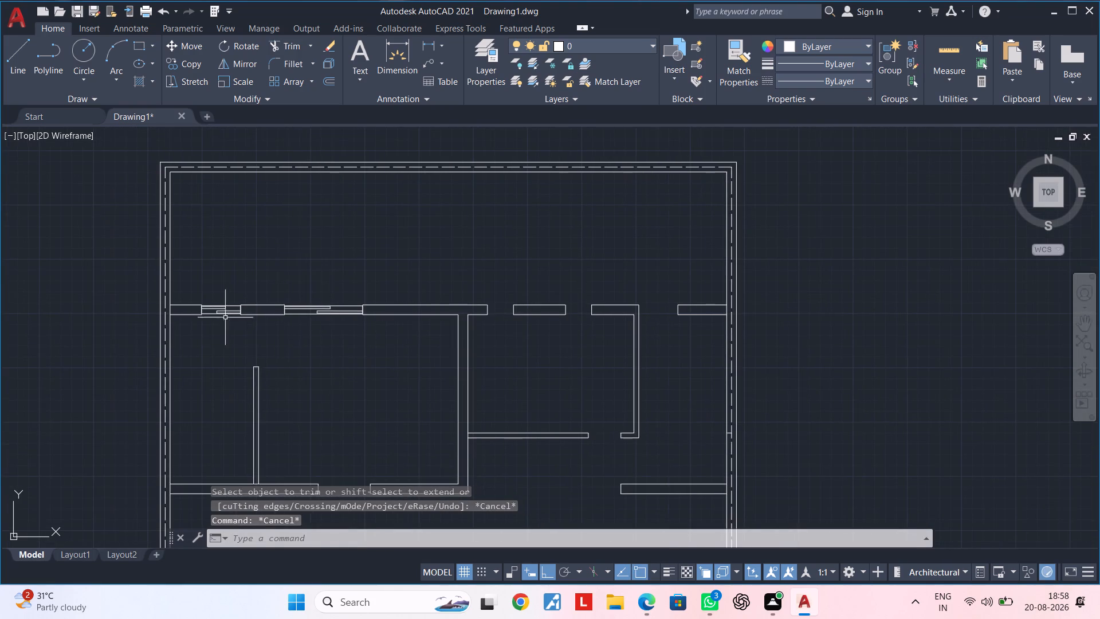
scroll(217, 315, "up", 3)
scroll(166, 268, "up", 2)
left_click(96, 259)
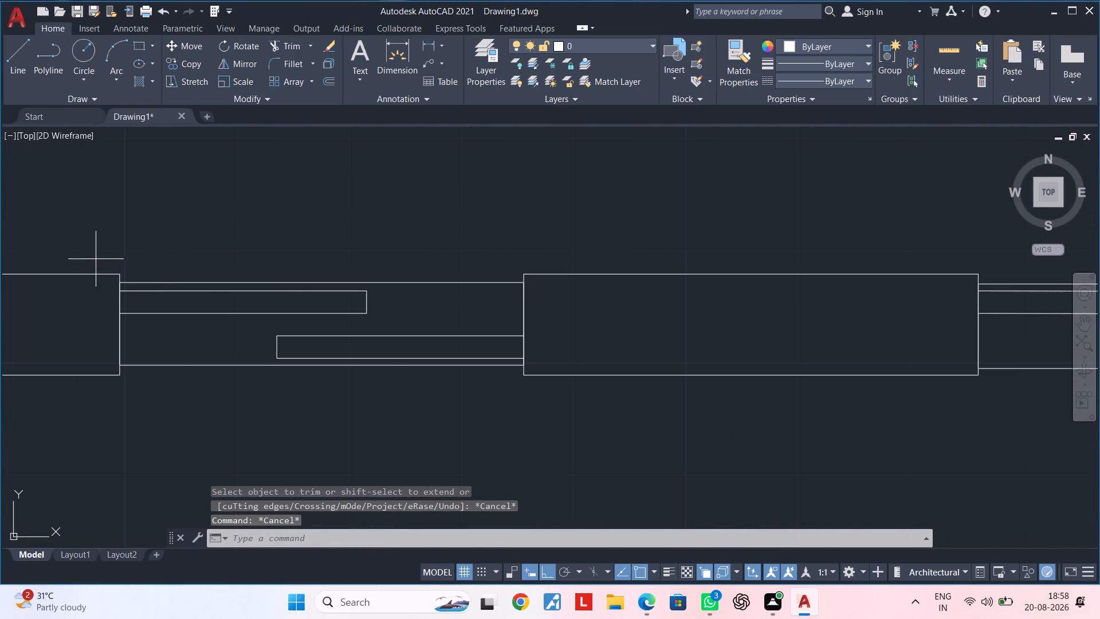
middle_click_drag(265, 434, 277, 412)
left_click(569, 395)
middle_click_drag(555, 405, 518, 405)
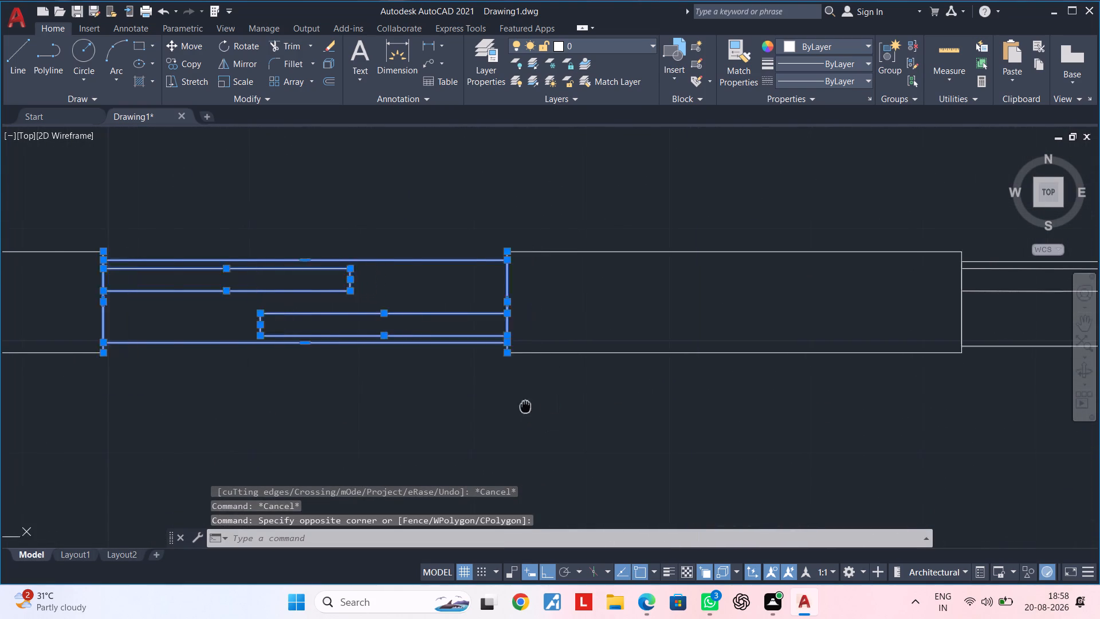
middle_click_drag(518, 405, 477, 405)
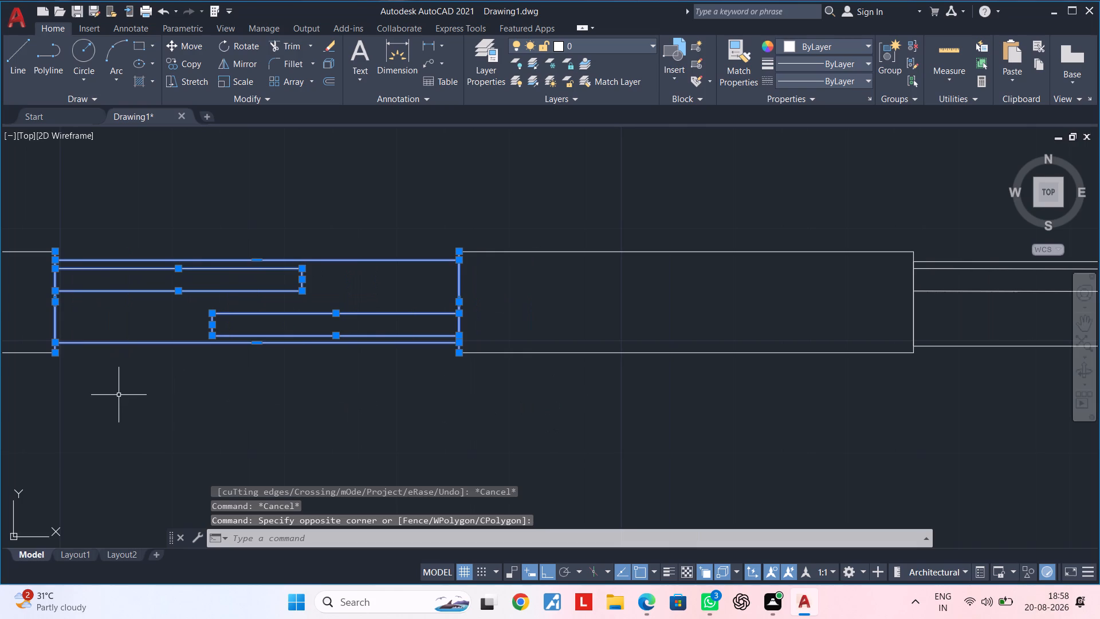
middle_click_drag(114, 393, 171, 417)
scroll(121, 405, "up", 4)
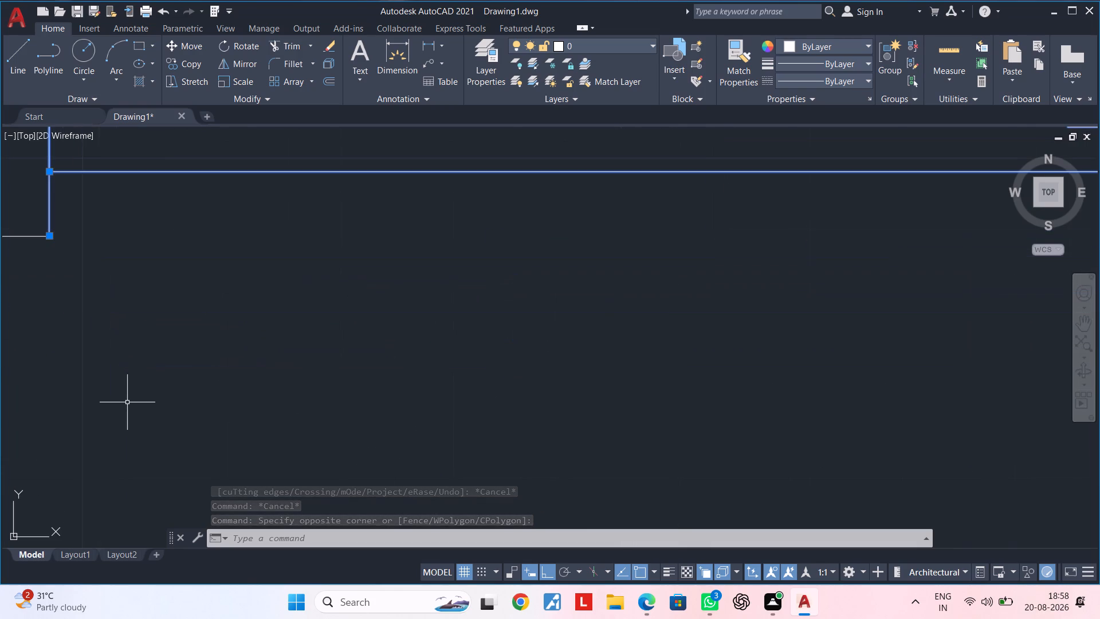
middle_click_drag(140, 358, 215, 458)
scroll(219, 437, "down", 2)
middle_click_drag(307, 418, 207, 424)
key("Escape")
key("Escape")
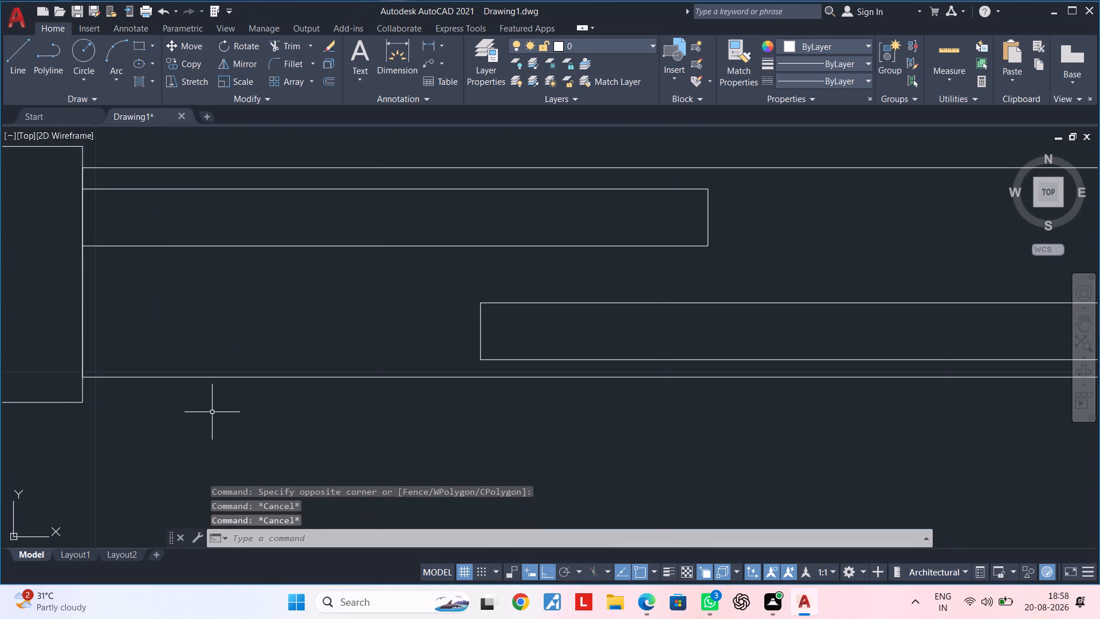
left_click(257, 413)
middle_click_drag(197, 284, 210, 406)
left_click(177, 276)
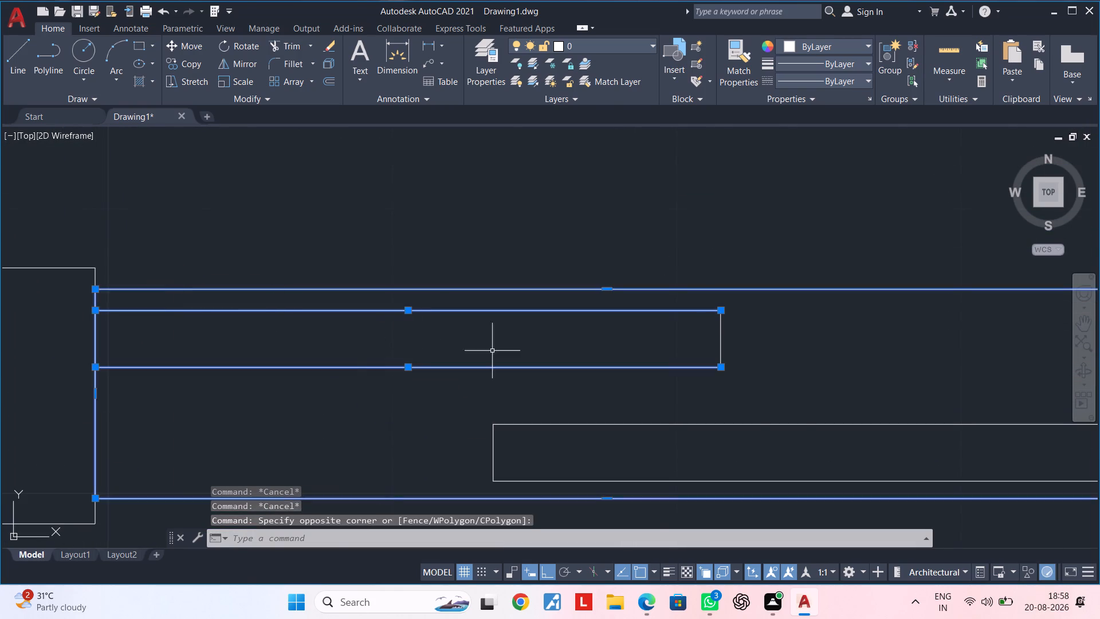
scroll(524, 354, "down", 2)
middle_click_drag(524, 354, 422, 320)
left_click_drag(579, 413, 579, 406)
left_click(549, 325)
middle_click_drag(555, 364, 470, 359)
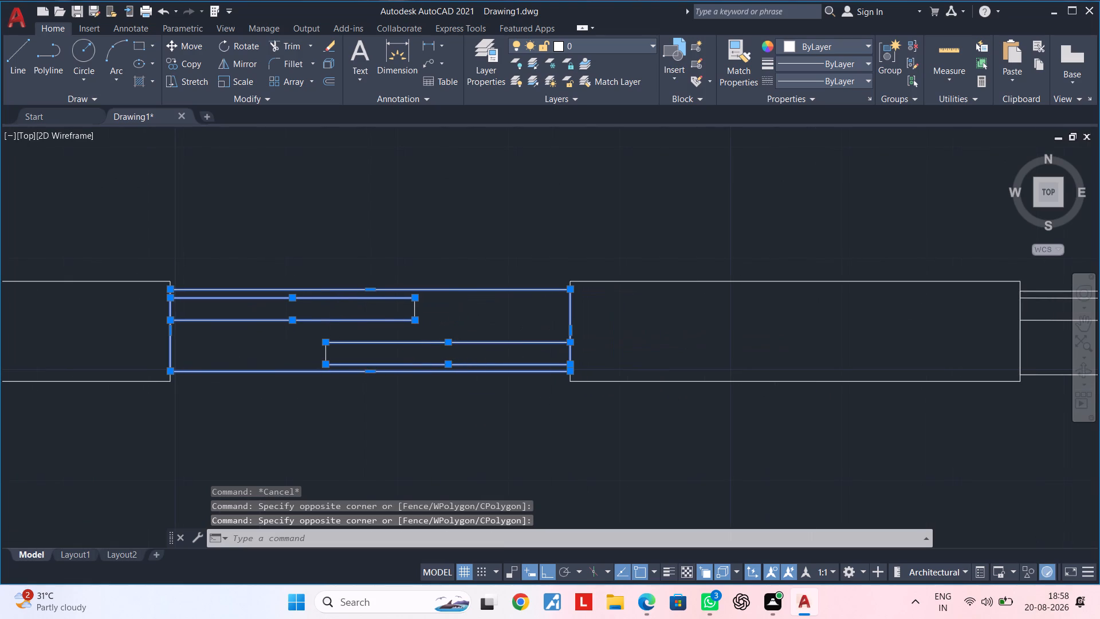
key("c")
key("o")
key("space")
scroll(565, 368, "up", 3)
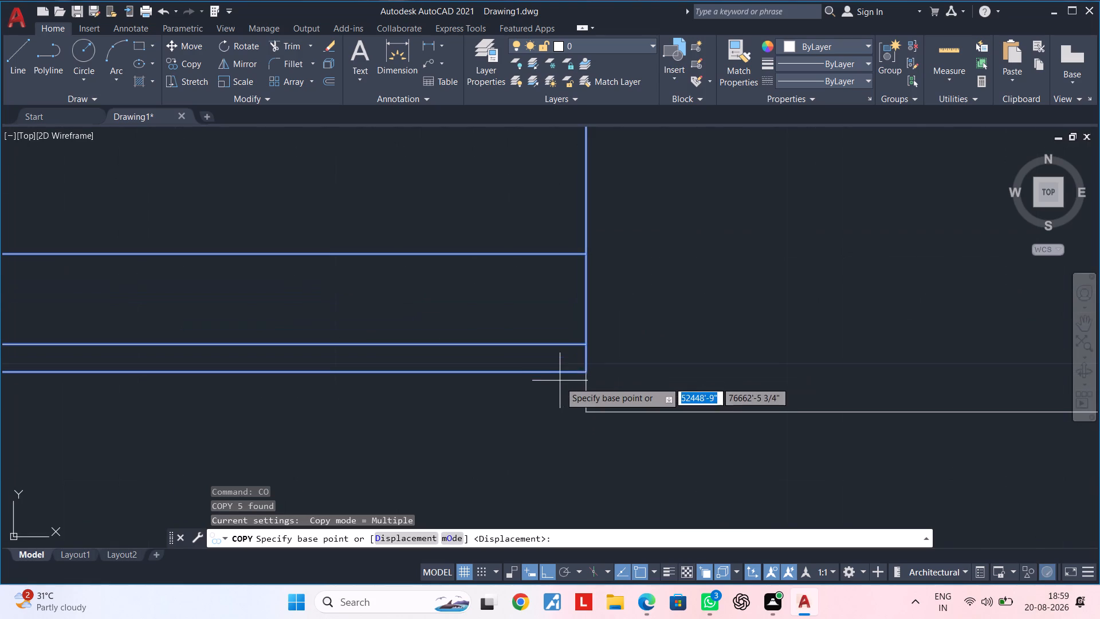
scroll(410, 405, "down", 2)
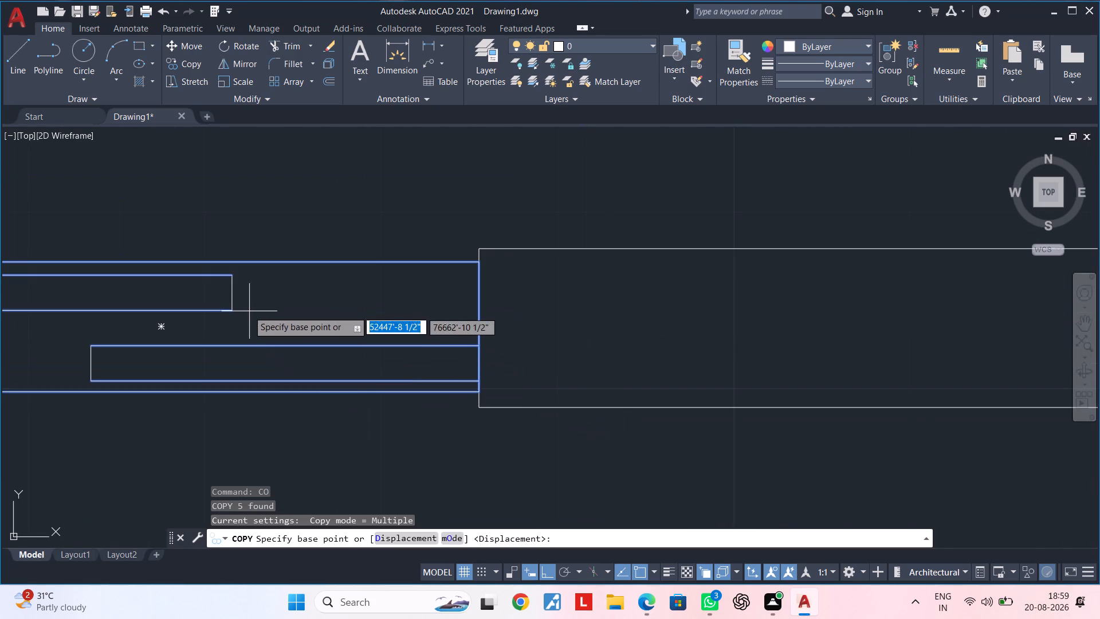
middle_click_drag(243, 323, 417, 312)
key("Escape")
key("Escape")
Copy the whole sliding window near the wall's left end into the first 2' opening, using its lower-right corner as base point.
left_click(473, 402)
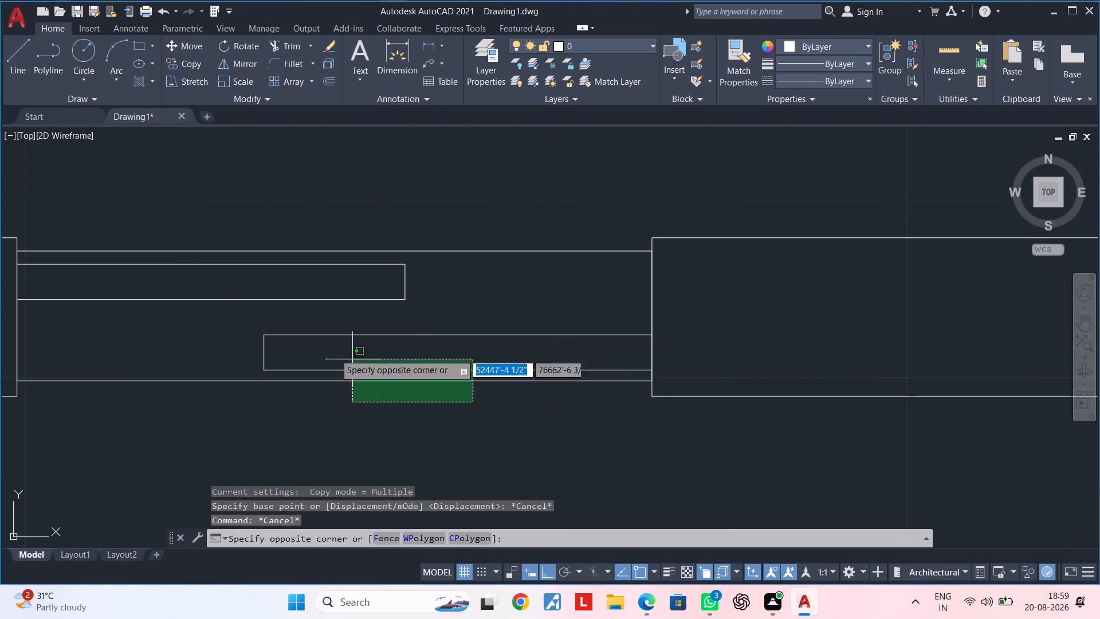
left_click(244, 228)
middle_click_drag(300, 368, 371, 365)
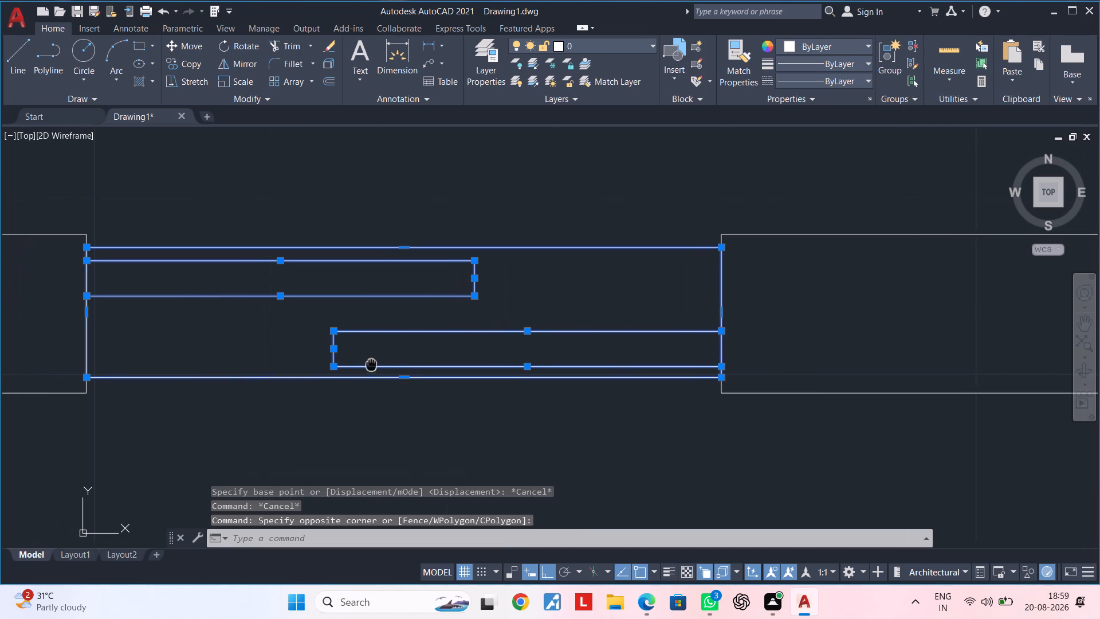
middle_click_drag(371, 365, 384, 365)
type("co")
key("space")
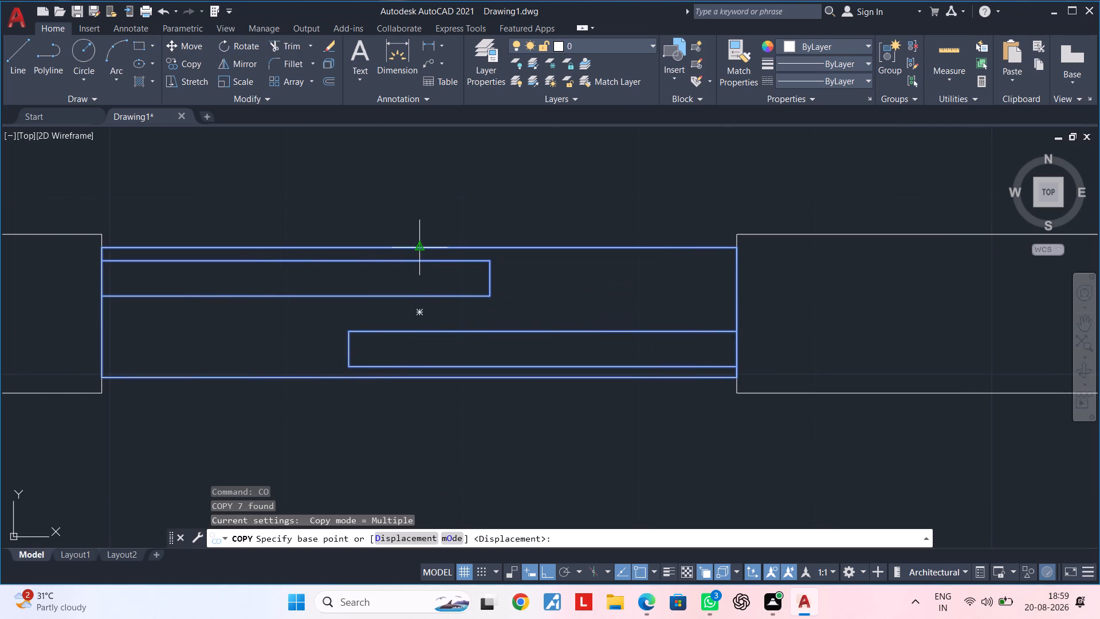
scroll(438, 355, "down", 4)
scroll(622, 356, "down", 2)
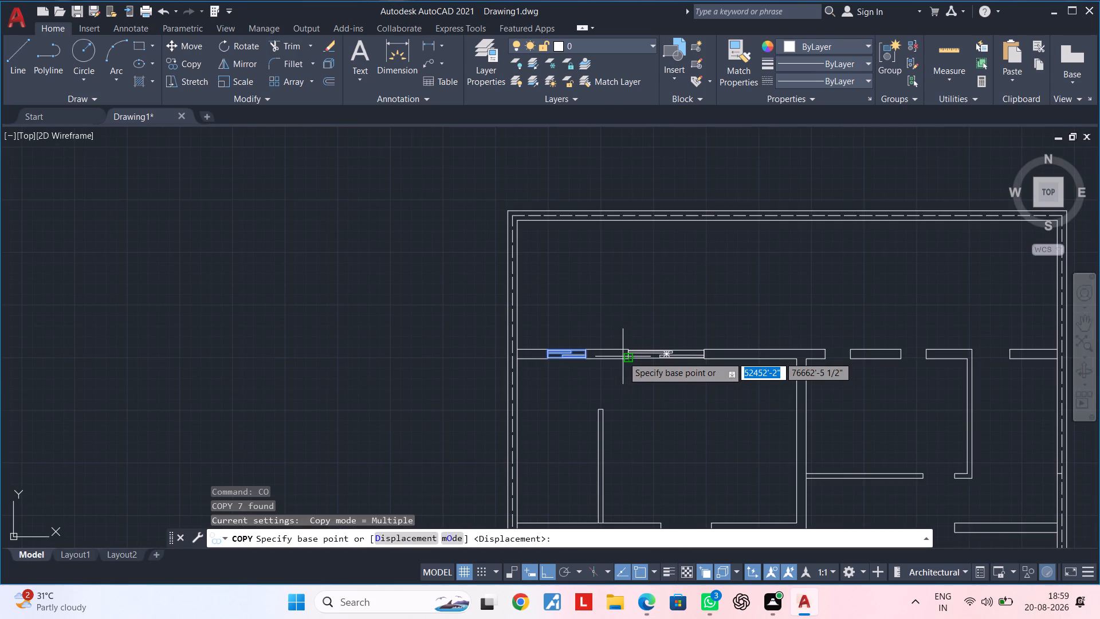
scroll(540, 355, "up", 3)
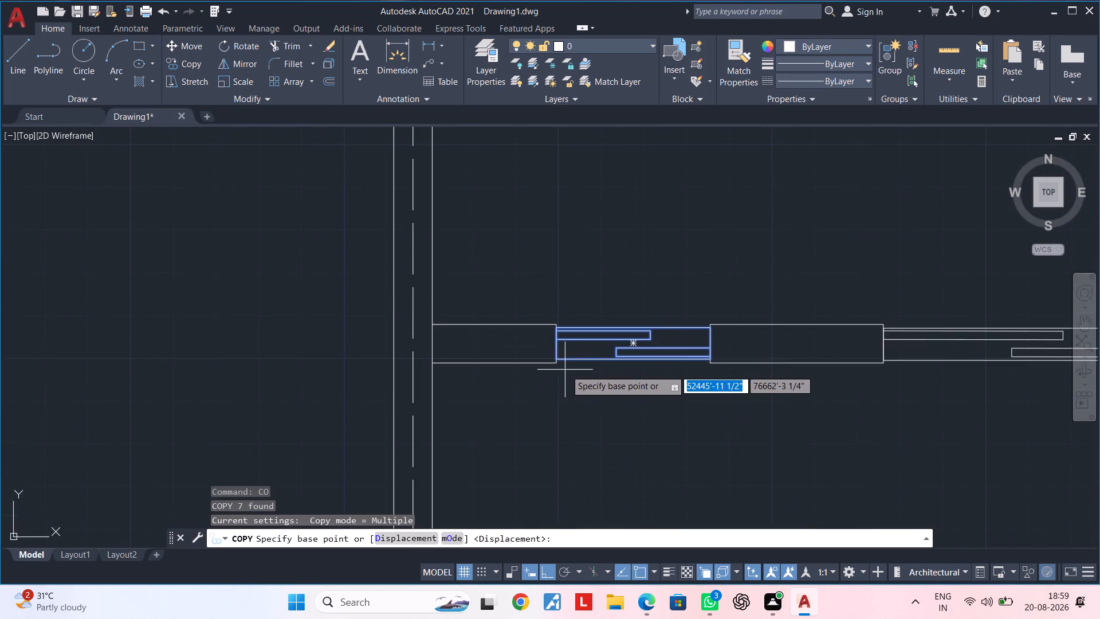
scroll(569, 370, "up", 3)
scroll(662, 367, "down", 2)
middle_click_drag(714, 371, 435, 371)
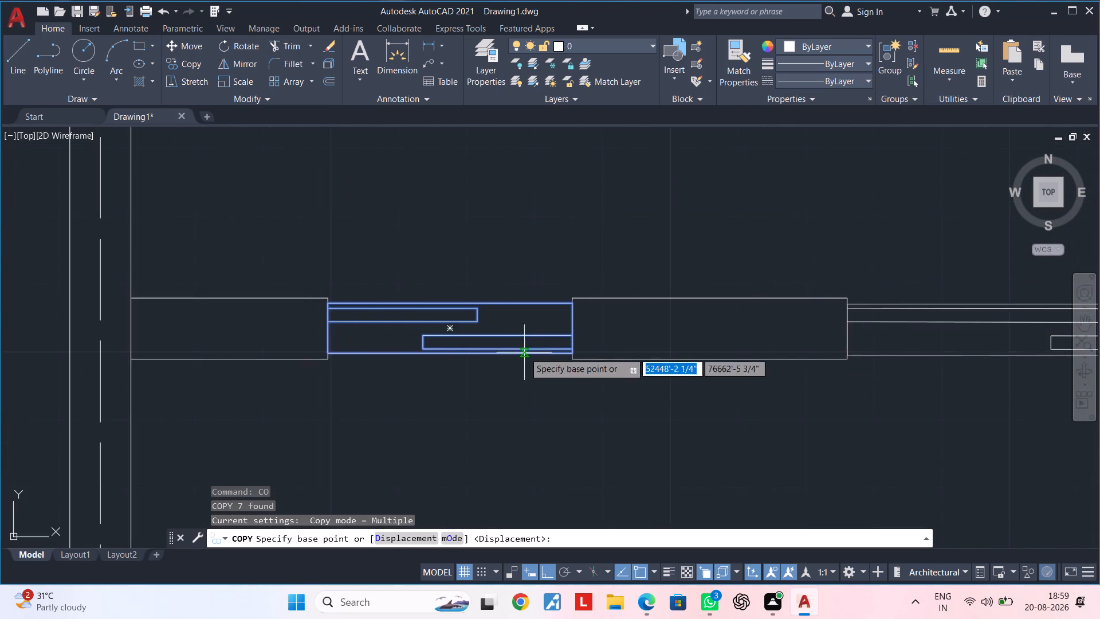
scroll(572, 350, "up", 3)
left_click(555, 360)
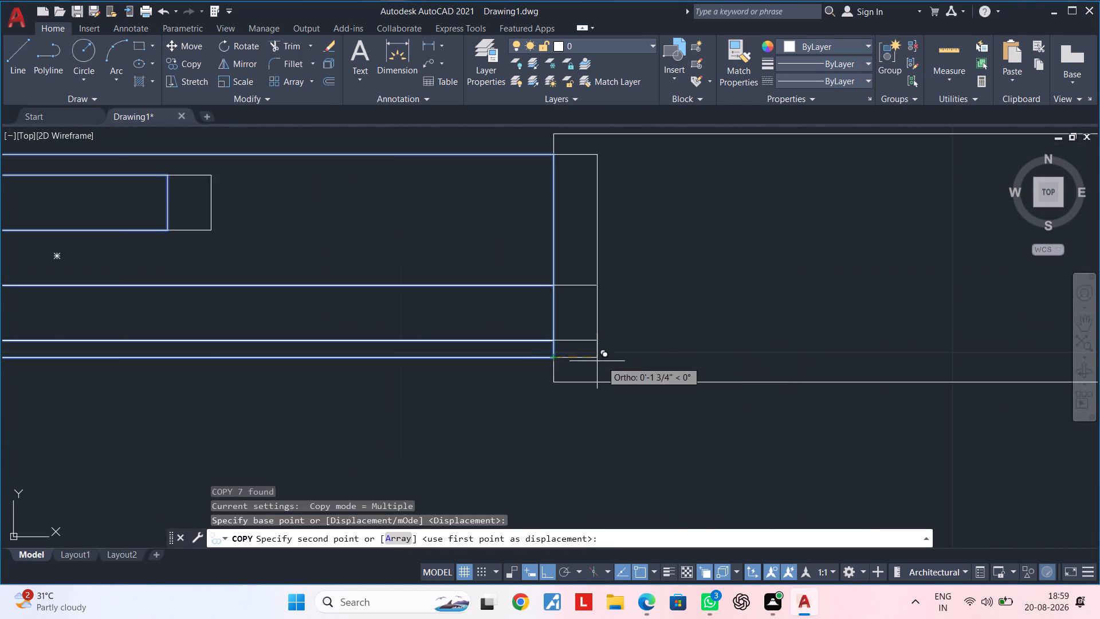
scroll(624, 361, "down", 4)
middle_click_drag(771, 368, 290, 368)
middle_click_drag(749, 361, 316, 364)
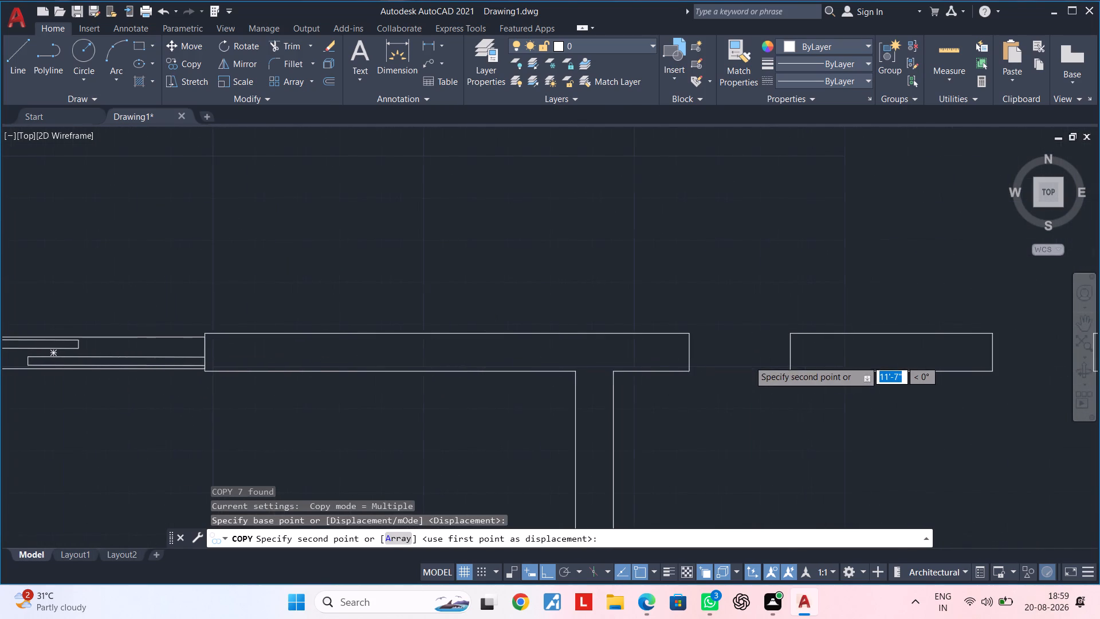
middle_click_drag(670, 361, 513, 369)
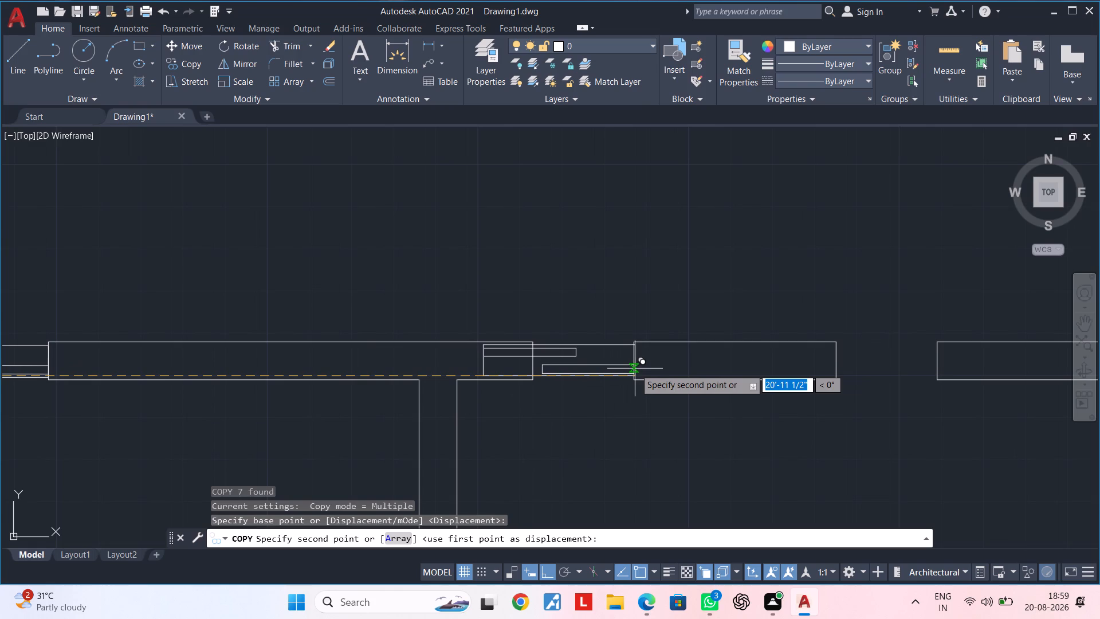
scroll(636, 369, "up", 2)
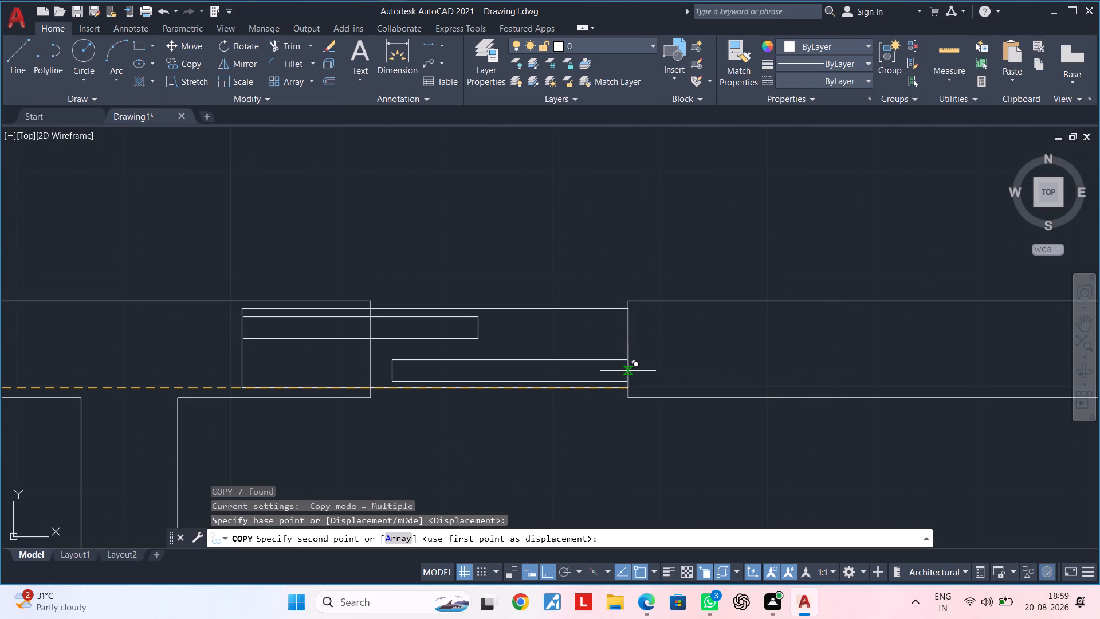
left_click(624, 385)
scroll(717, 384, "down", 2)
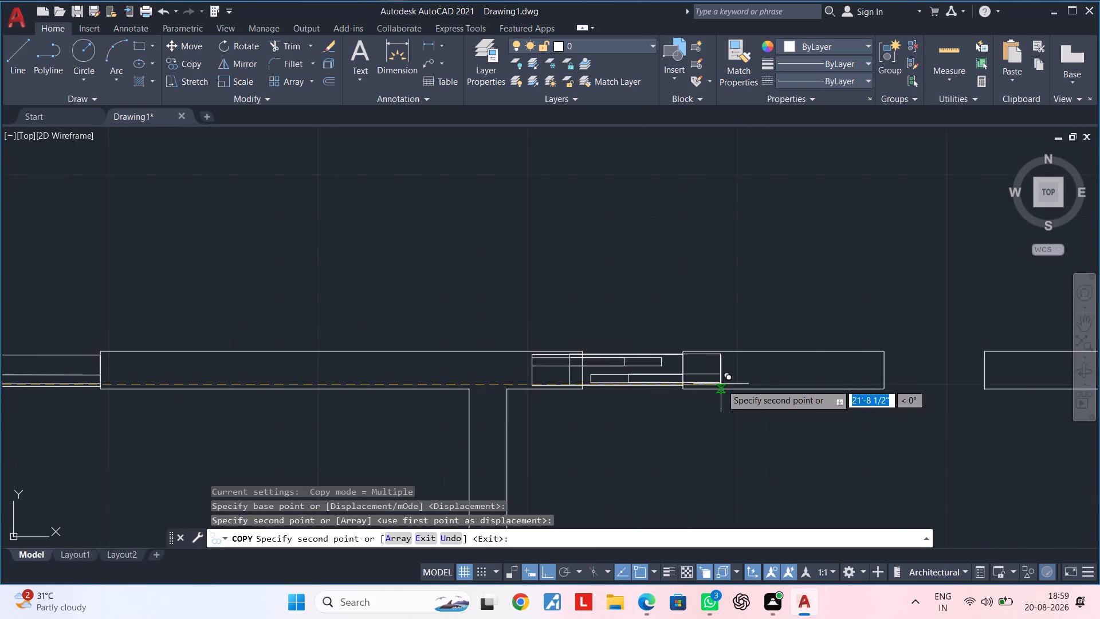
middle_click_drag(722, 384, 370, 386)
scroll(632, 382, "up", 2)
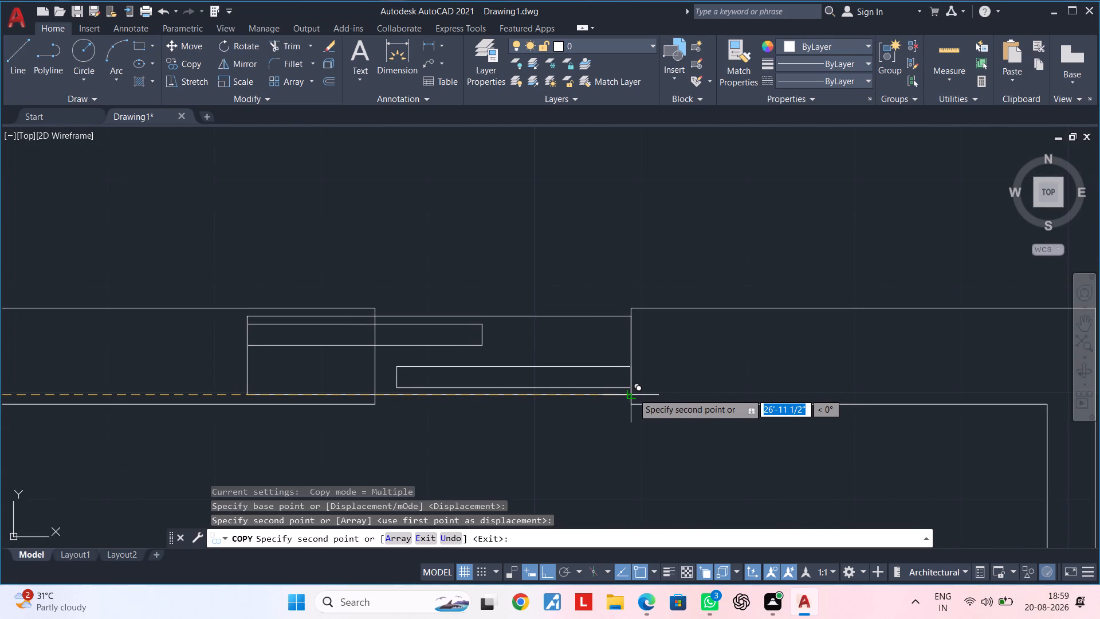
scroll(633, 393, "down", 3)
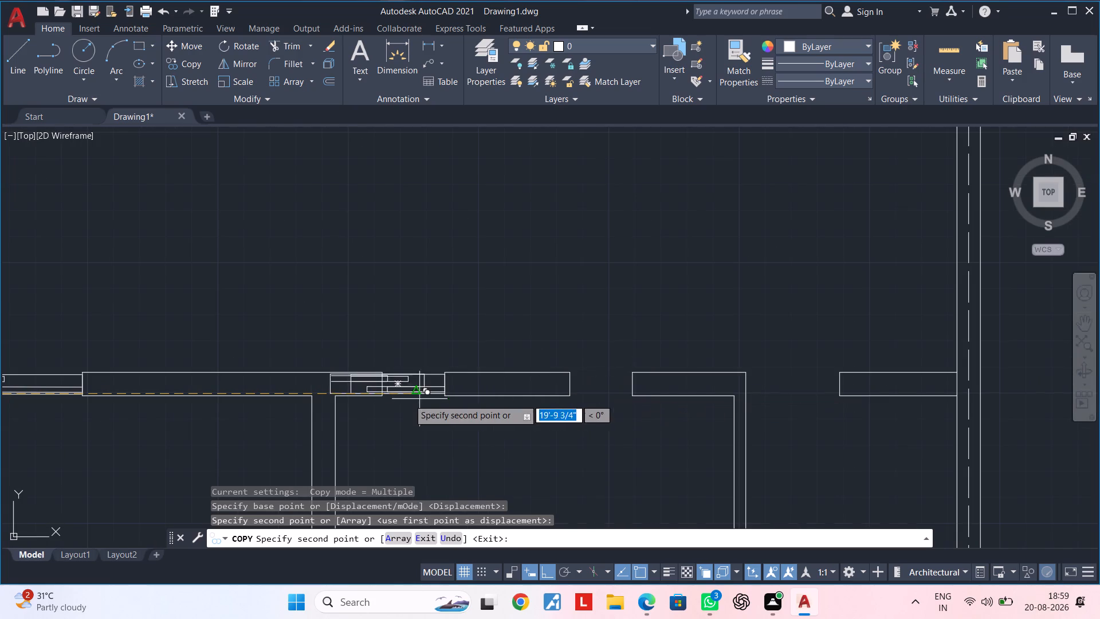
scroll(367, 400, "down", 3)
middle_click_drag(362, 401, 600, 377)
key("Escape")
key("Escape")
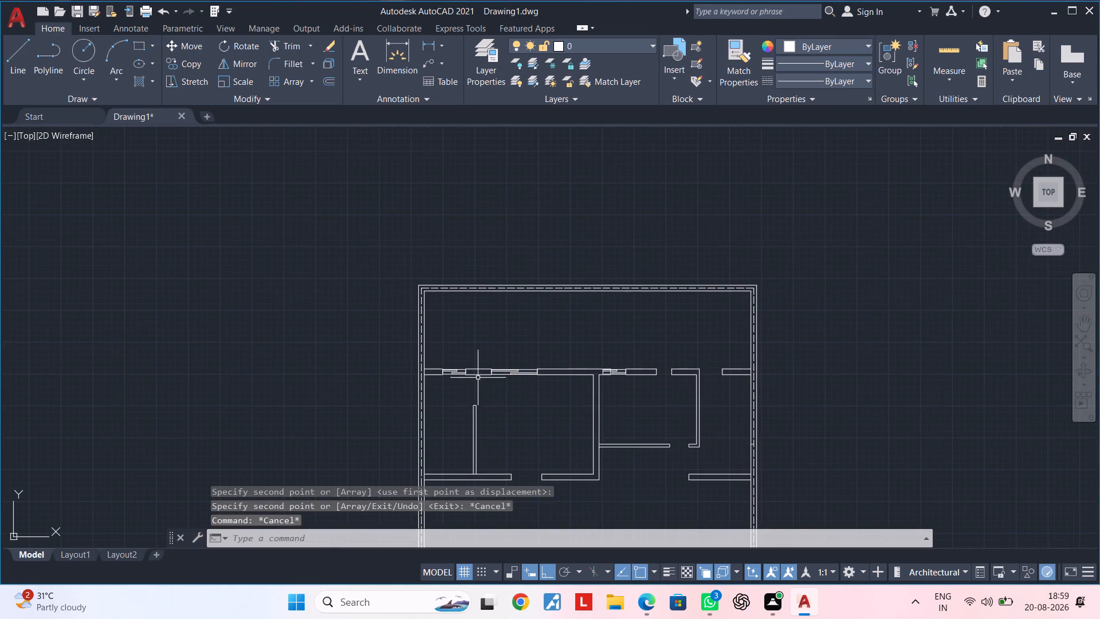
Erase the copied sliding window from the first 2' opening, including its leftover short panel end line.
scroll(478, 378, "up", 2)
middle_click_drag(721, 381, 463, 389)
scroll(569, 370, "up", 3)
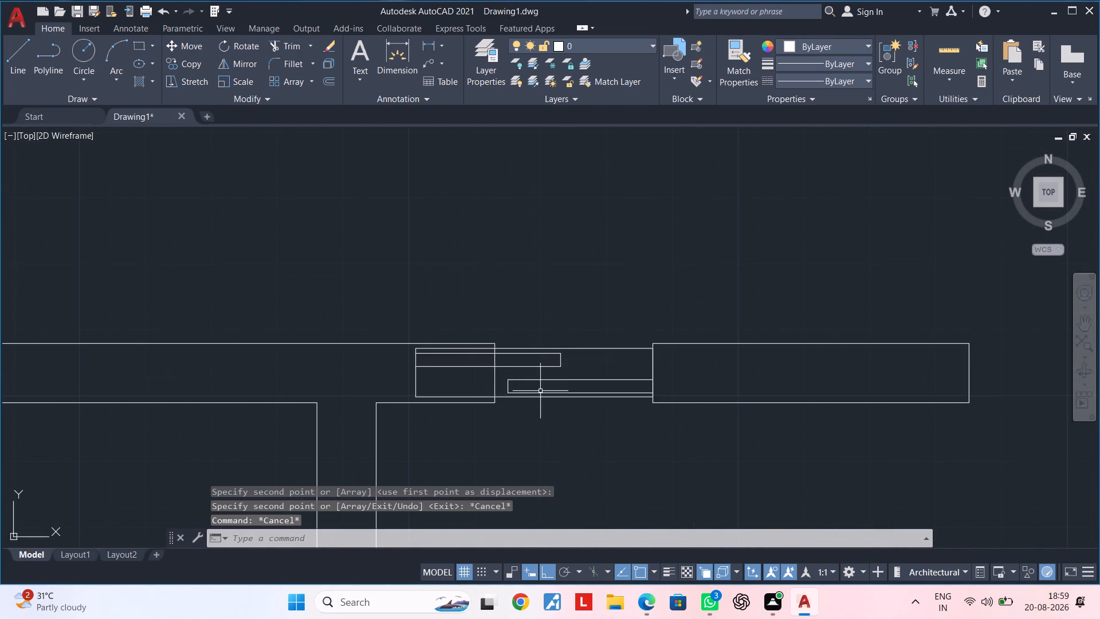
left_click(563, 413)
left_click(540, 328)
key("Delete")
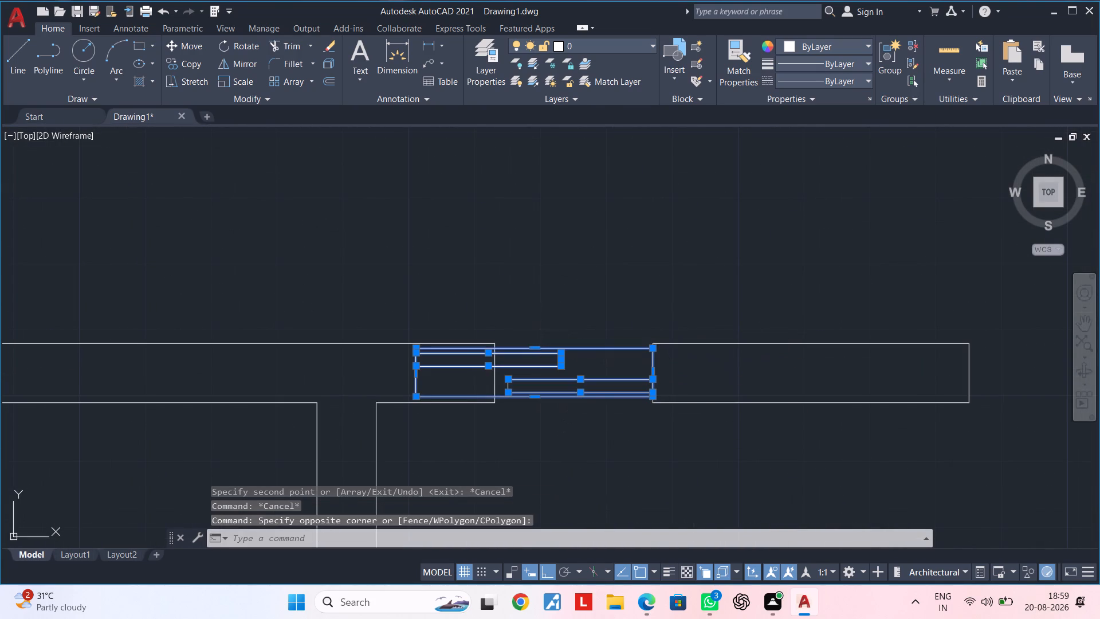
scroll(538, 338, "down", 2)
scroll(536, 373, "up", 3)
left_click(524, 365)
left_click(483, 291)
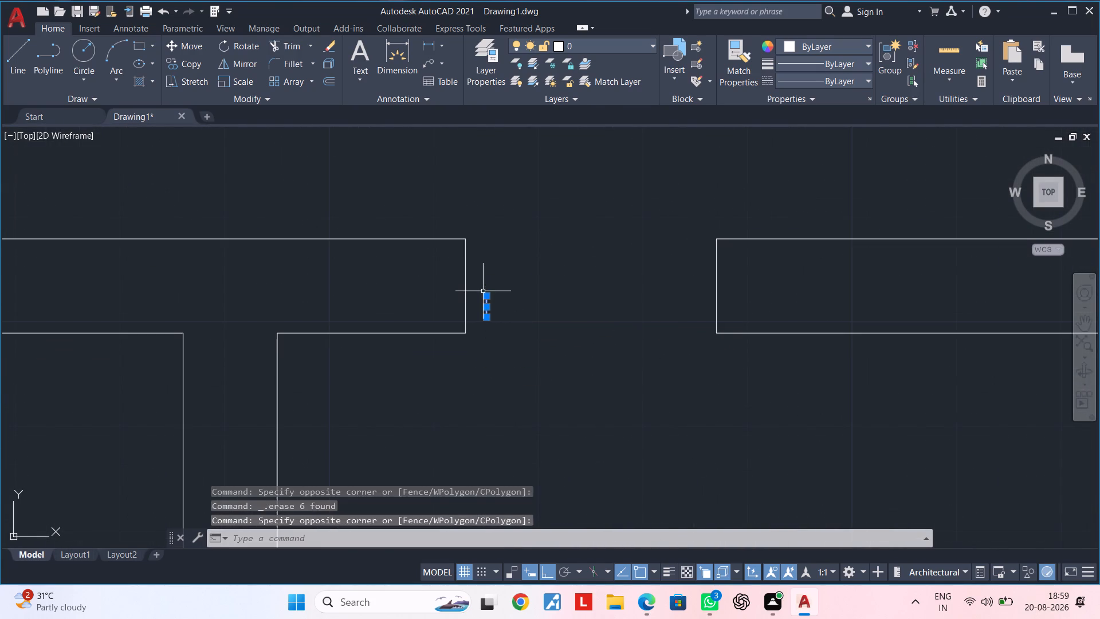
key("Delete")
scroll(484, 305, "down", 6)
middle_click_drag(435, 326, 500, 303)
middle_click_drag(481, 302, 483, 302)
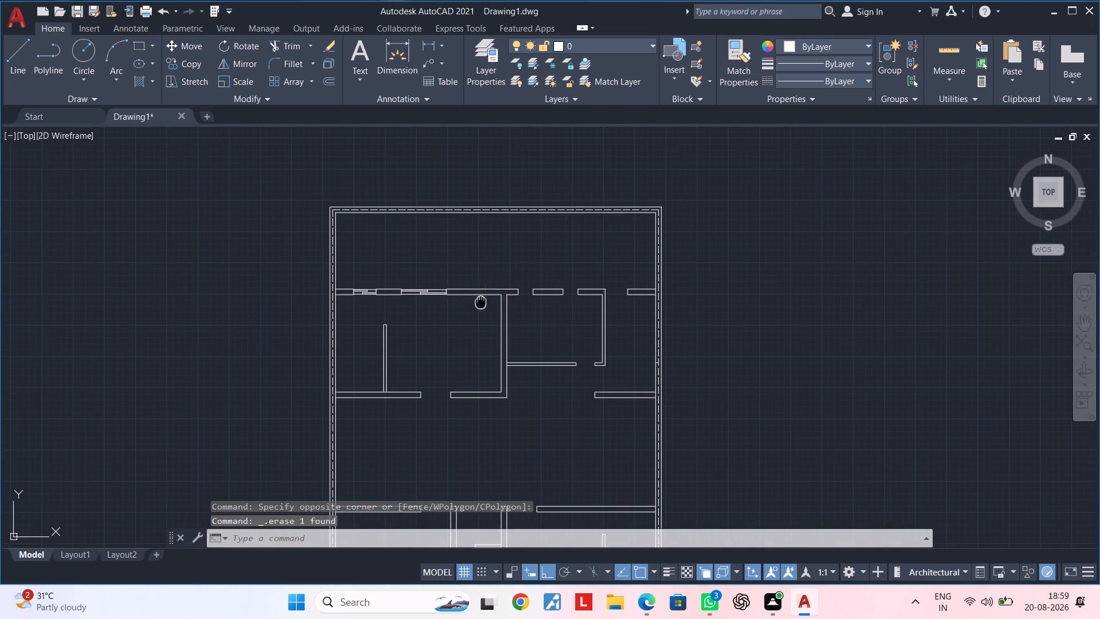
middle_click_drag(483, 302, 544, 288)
Measure the width of the leftmost window opening between its jambs with a linear dimension, without placing the dimension.
scroll(410, 268, "up", 4)
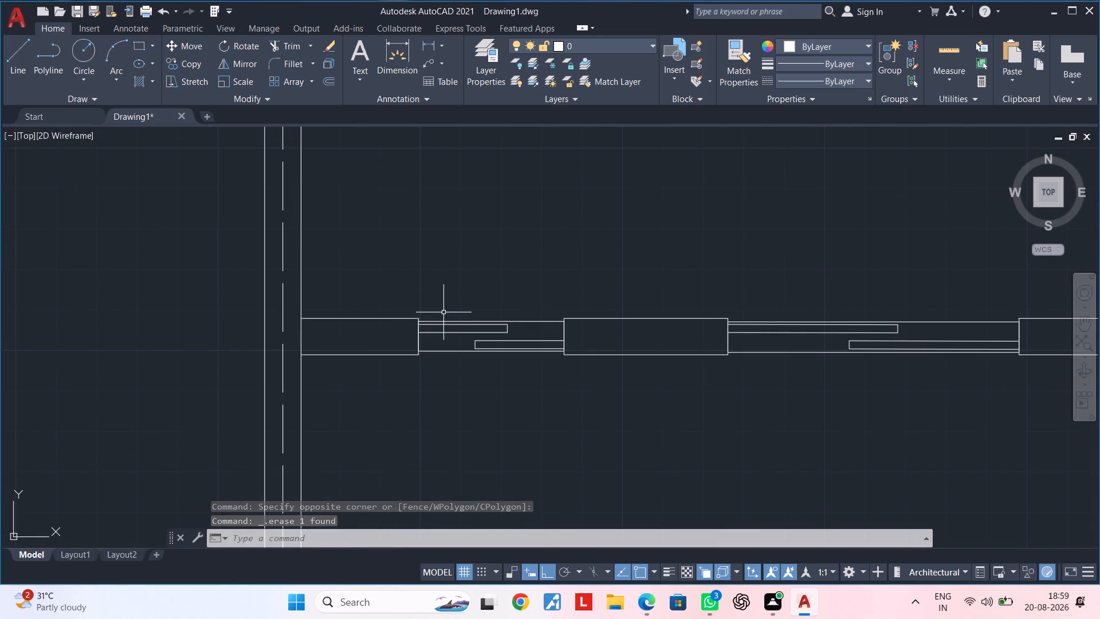
left_click(432, 43)
left_click(423, 354)
key("Escape")
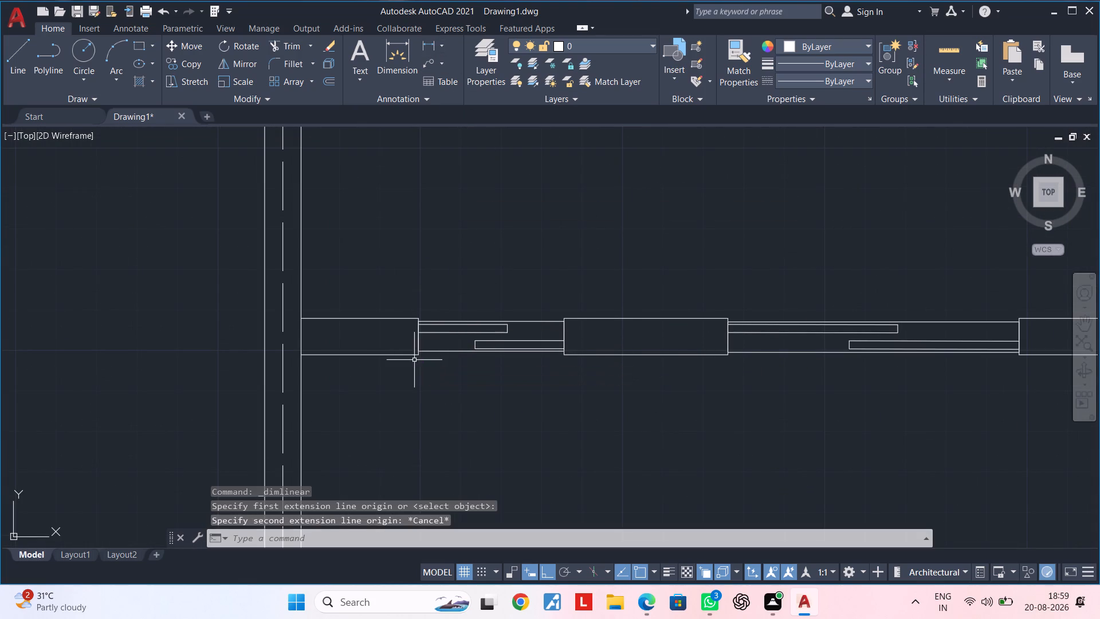
key("space")
scroll(418, 352, "up", 4)
left_click(407, 372)
scroll(545, 392, "down", 2)
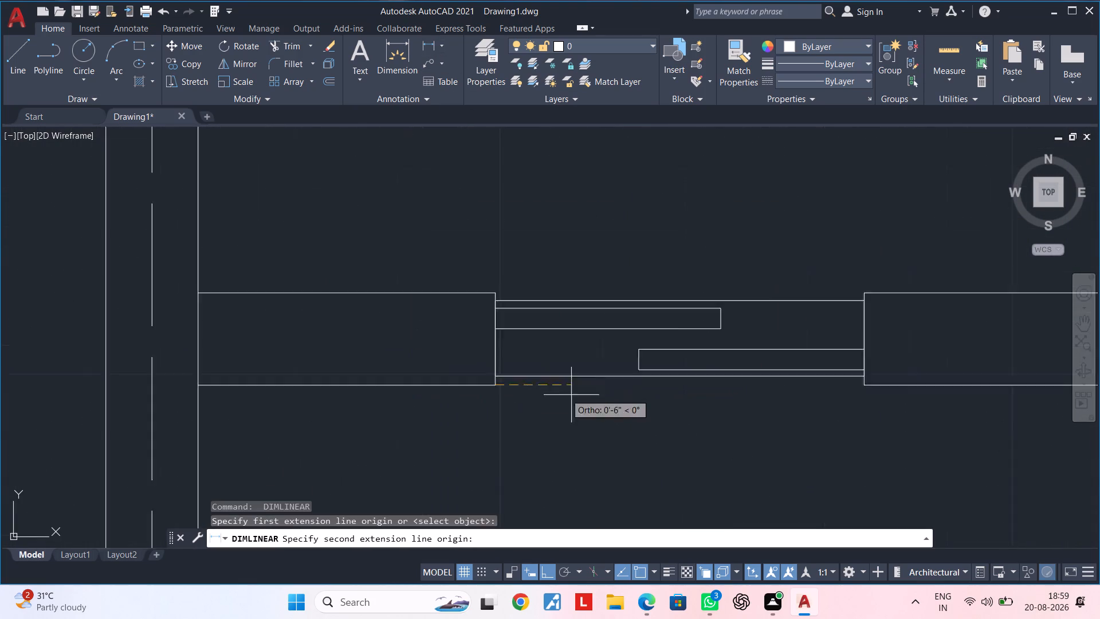
scroll(571, 395, "down", 1)
middle_click_drag(608, 394, 449, 394)
scroll(569, 392, "up", 2)
left_click(638, 388)
key("Escape")
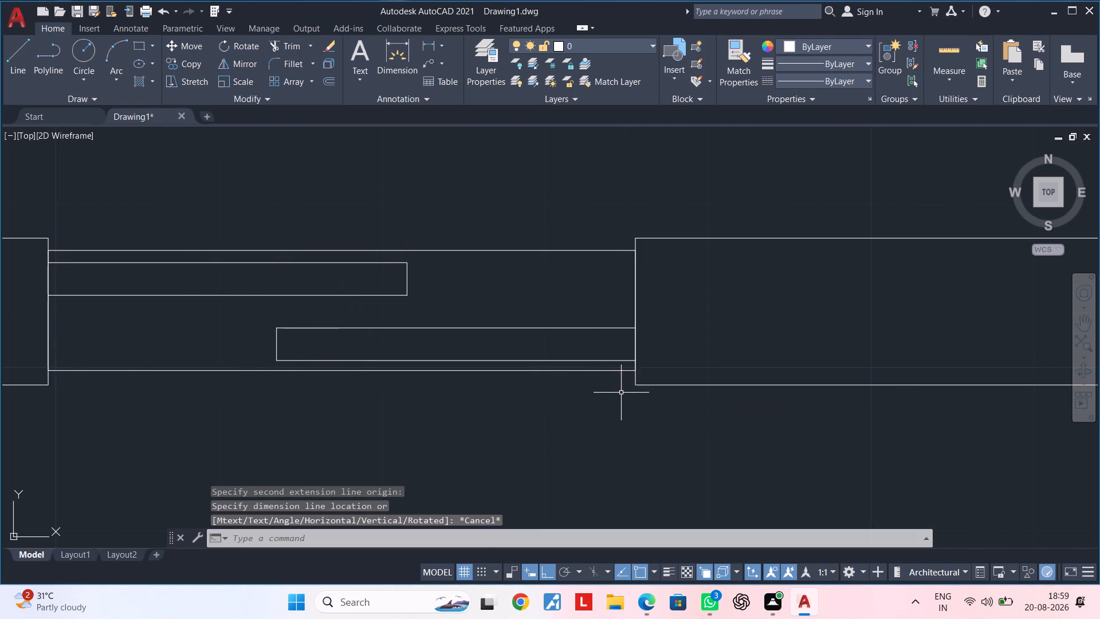
key("Escape")
Draw a window frame rectangle about 2' by 6 3/4" between the jambs of the first 2' opening.
scroll(621, 393, "down", 3)
middle_click_drag(761, 396, 371, 377)
scroll(512, 367, "down", 2)
middle_click_drag(685, 378, 416, 371)
scroll(499, 362, "up", 2)
middle_click_drag(508, 369, 438, 374)
scroll(431, 374, "up", 3)
middle_click_drag(450, 363, 399, 387)
key("Escape")
scroll(409, 380, "down", 2)
middle_click_drag(408, 380, 351, 385)
key("Escape")
key("Escape")
type("rec")
key("space")
scroll(314, 356, "up", 2)
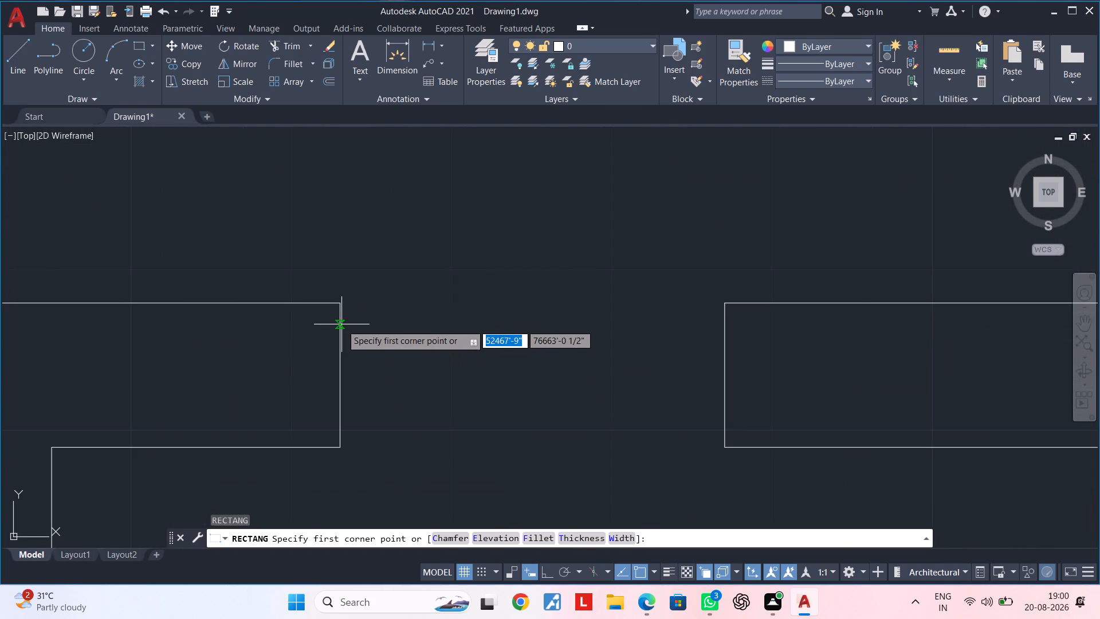
left_click(341, 324)
scroll(445, 343, "down", 1)
middle_click_drag(442, 349, 362, 356)
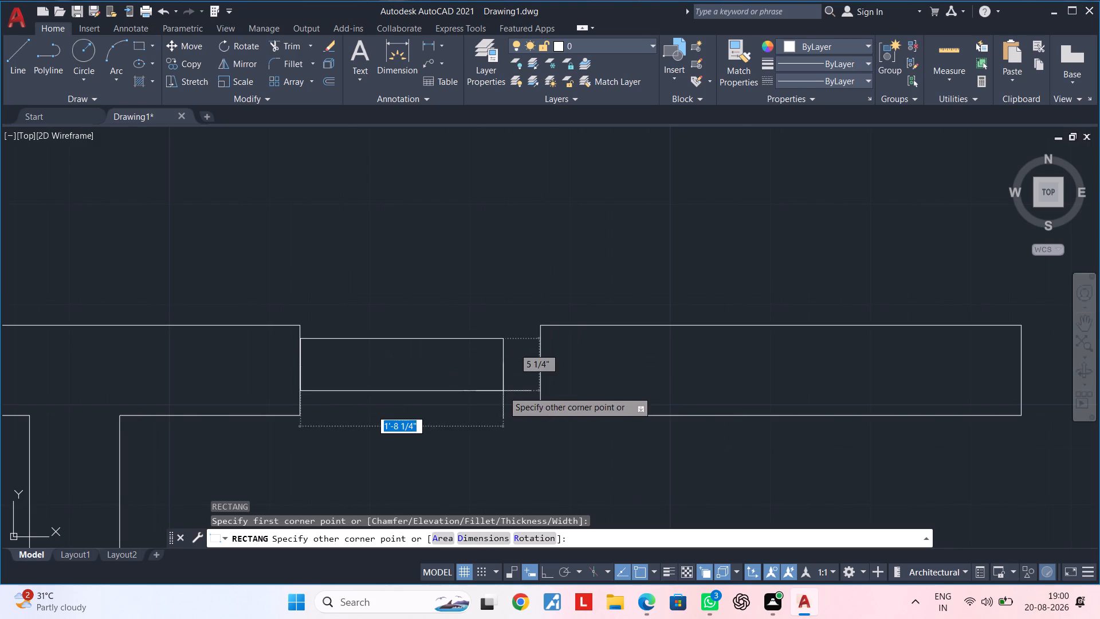
scroll(536, 401, "up", 2)
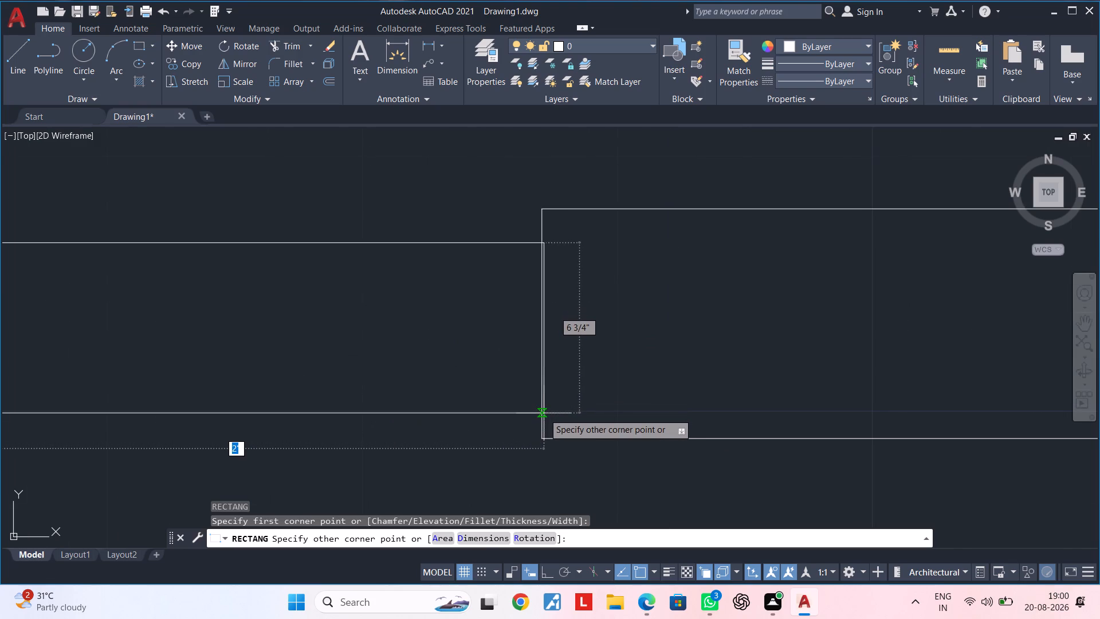
left_click(544, 417)
scroll(509, 430, "down", 2)
middle_click_drag(478, 438, 474, 445)
middle_click_drag(489, 438, 532, 436)
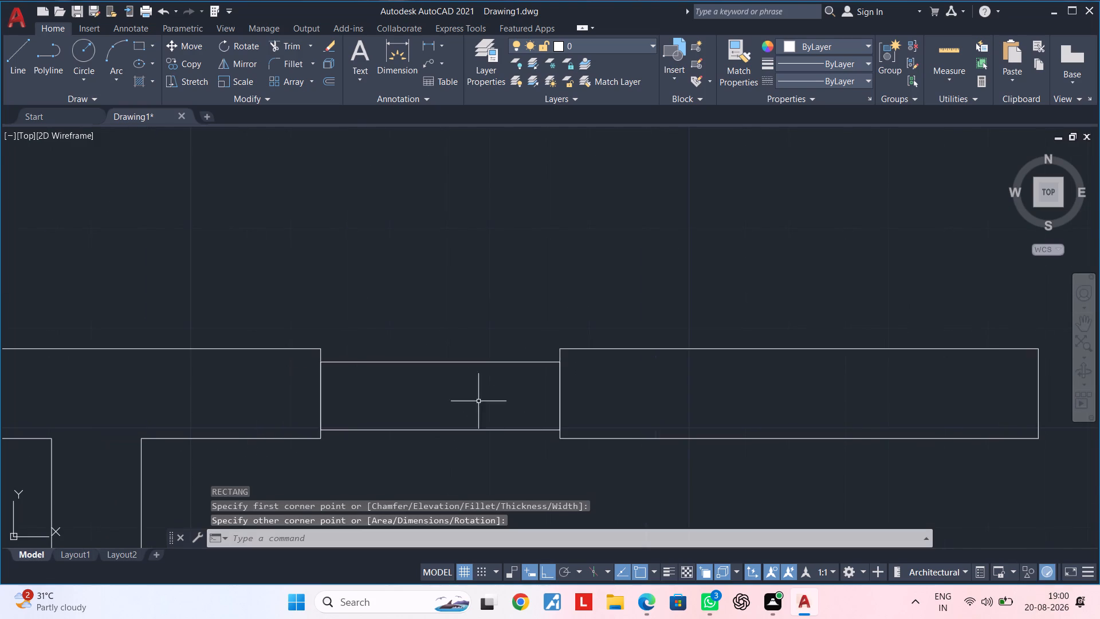
Stretch the frame rectangle's top edge slightly upward toward the upper wall face.
scroll(411, 361, "up", 1)
left_click(414, 366)
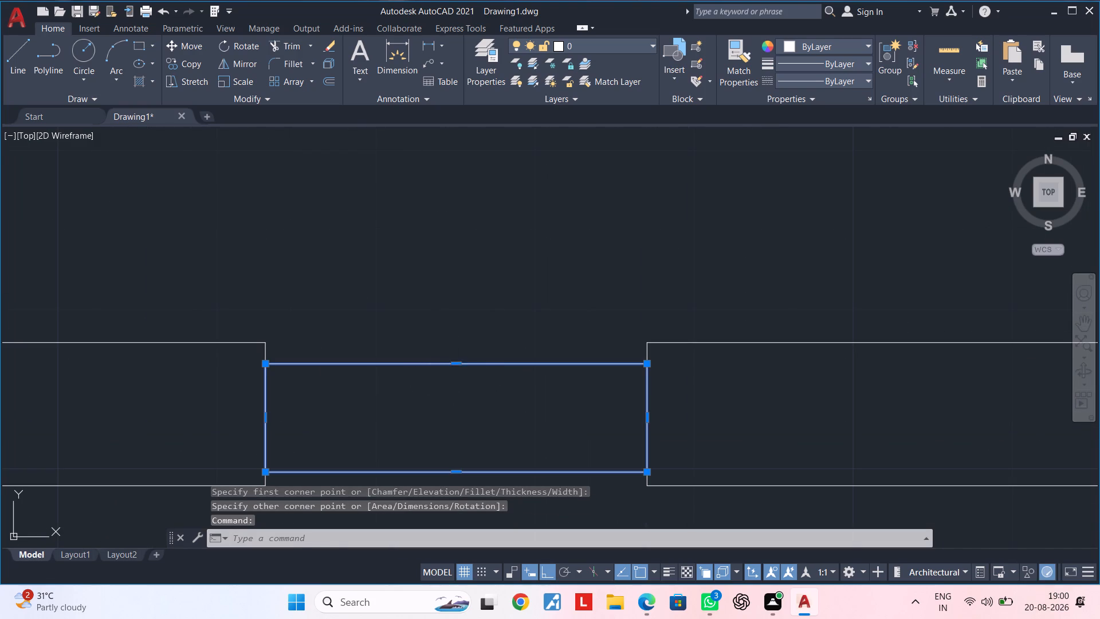
left_click(459, 364)
left_click(459, 356)
Stretch the frame rectangle's bottom edge slightly downward toward the lower wall face.
scroll(457, 401, "down", 1)
middle_click_drag(453, 348, 453, 340)
scroll(423, 398, "up", 1)
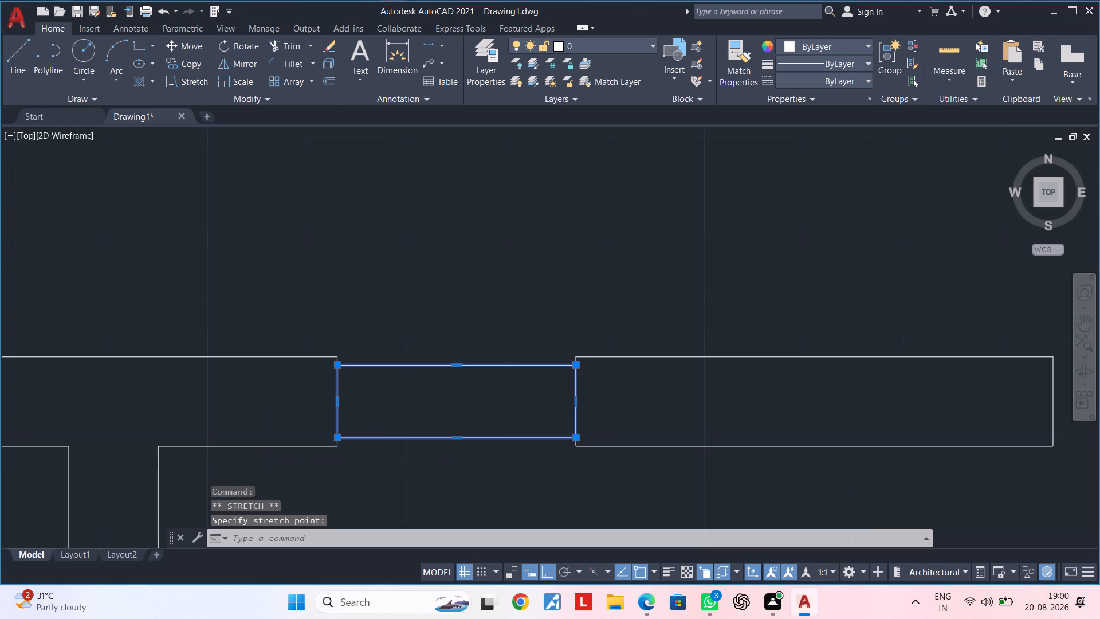
scroll(423, 398, "up", 1)
middle_click_drag(421, 405, 457, 274)
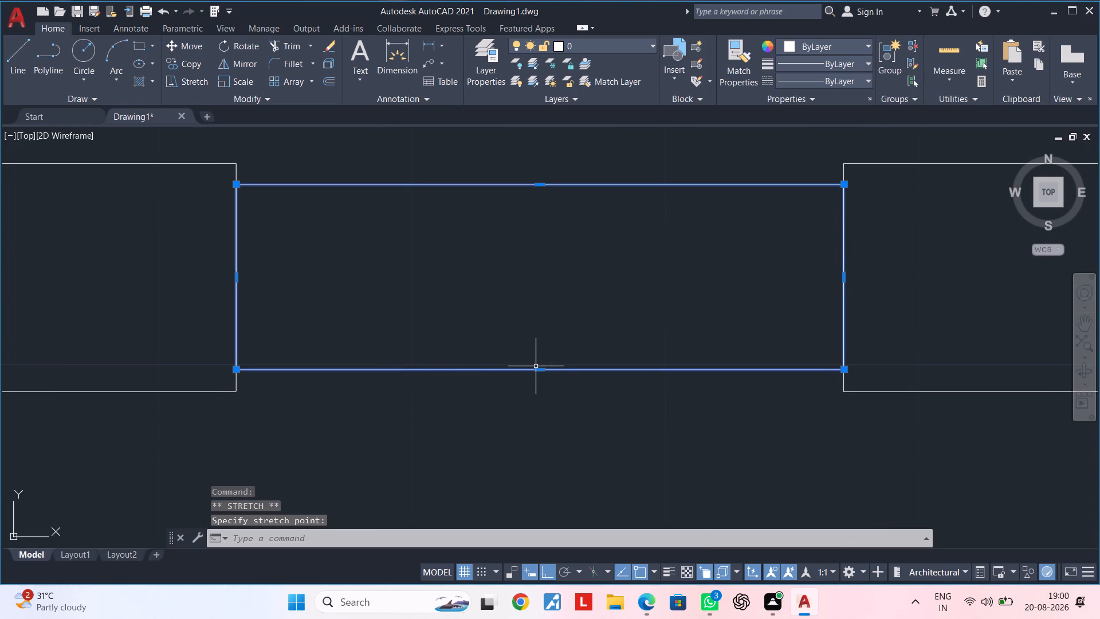
left_click(540, 369)
left_click(540, 376)
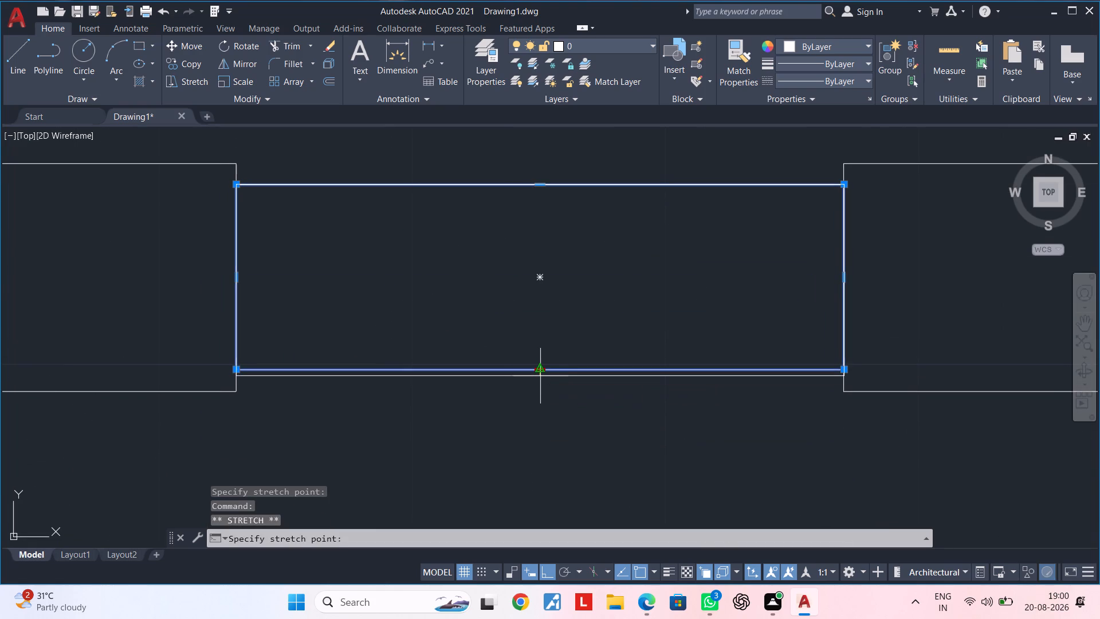
key("Escape")
key("Escape")
left_click(540, 372)
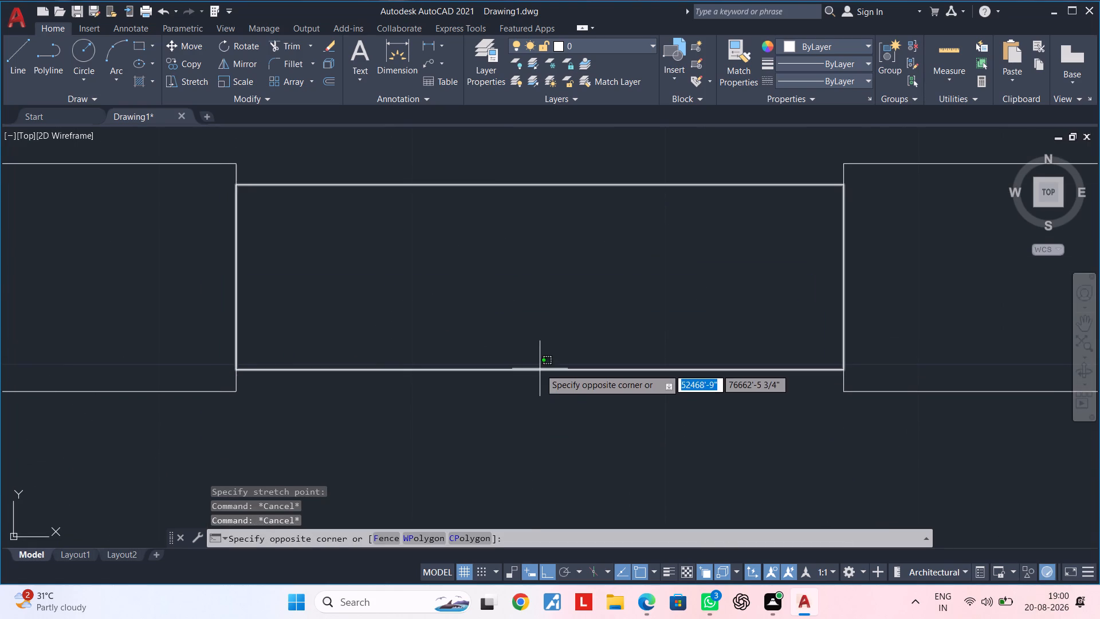
left_click(540, 369)
left_click(540, 369)
left_click(540, 379)
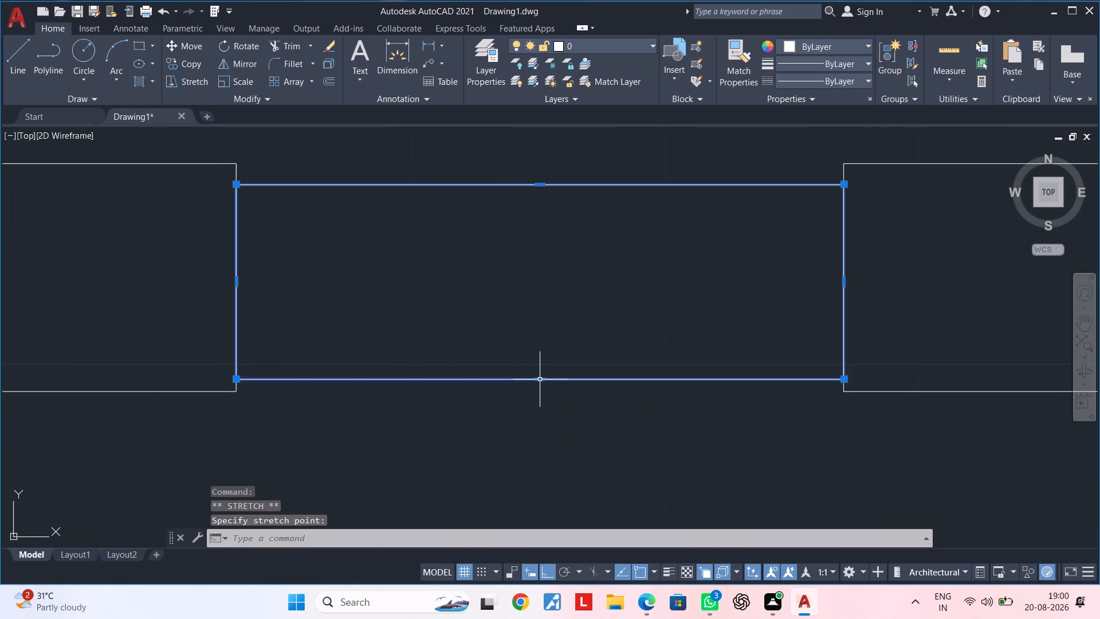
key("Escape")
key("Escape")
Stretch the frame rectangle's top edge a little further up toward the upper wall face.
middle_click(516, 391)
middle_click_drag(525, 275, 521, 393)
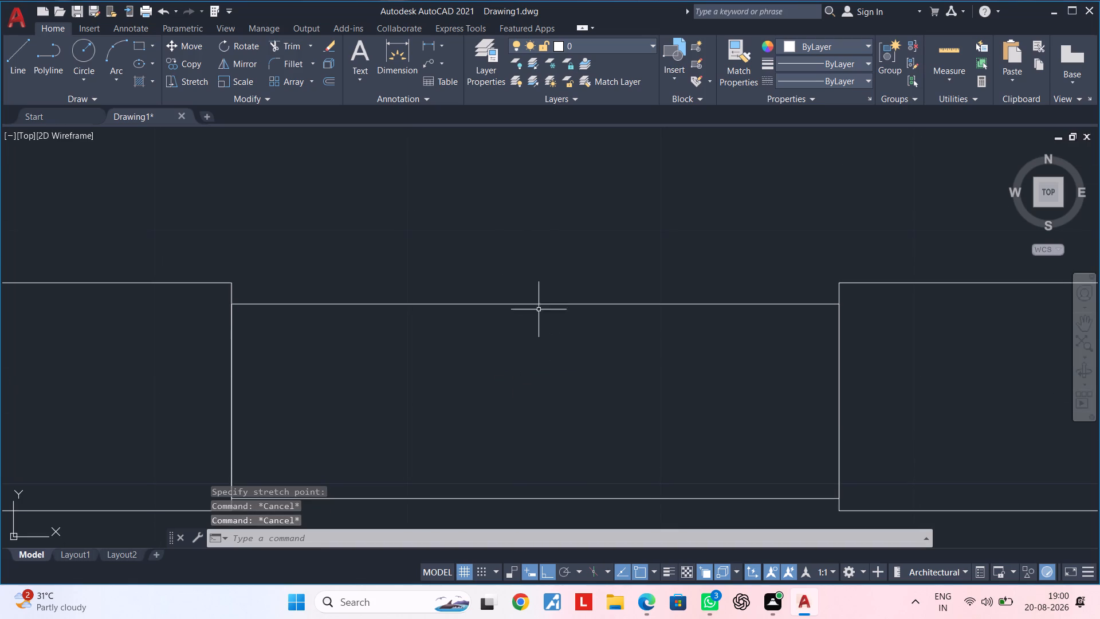
left_click(540, 304)
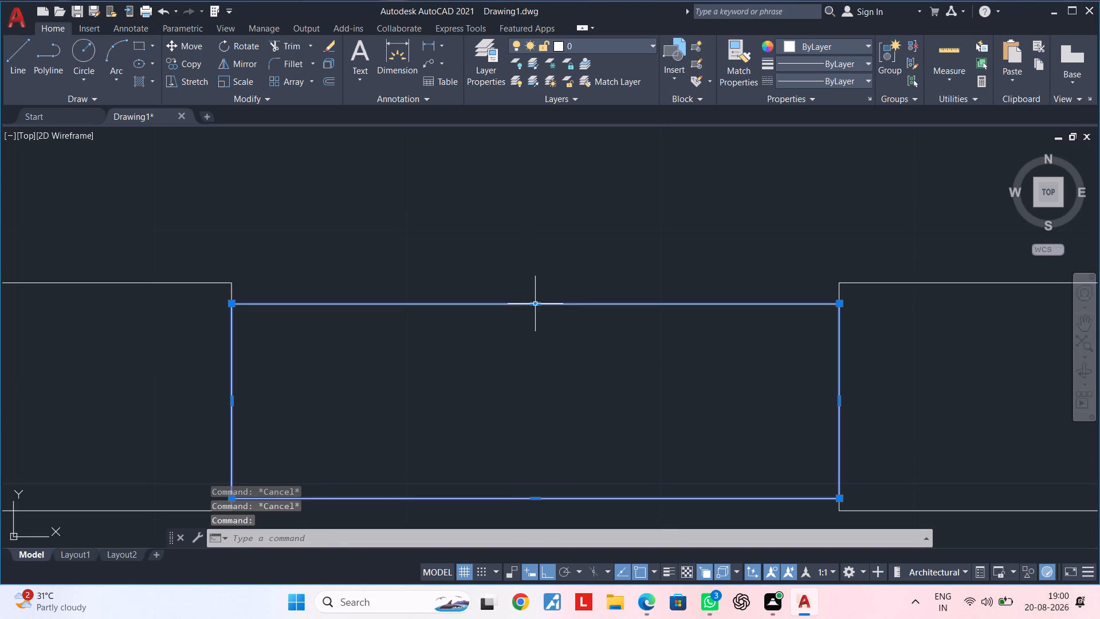
left_click(535, 304)
left_click(535, 296)
key("Escape")
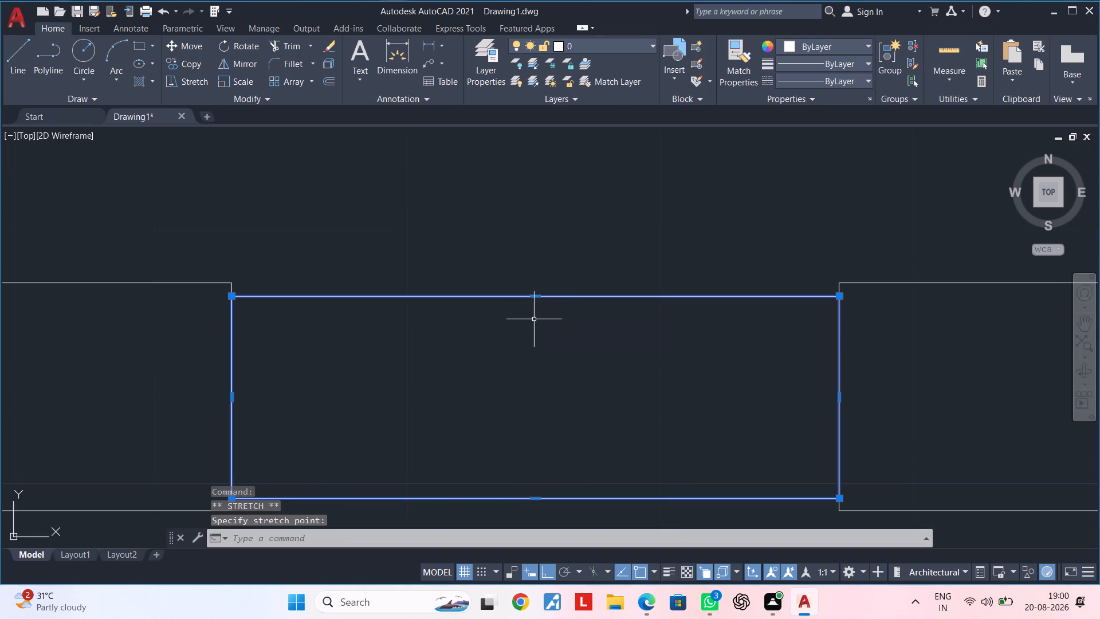
Draw a horizontal centre line across the window frame between the midpoints of its two short sides.
key("Escape")
key("Escape")
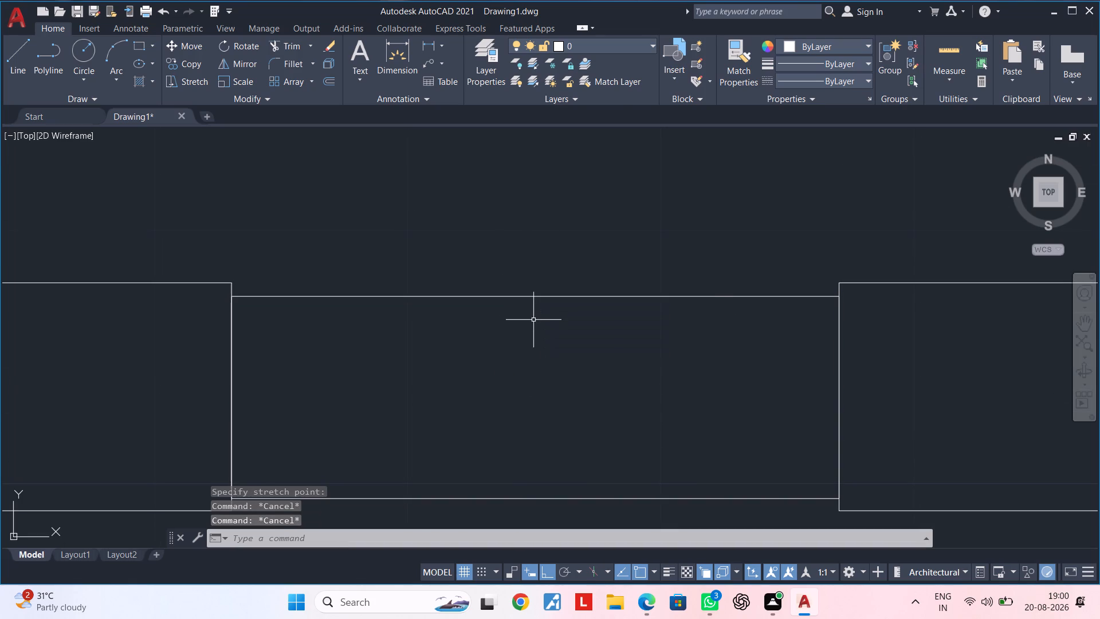
scroll(533, 320, "down", 1)
middle_click_drag(533, 315, 518, 261)
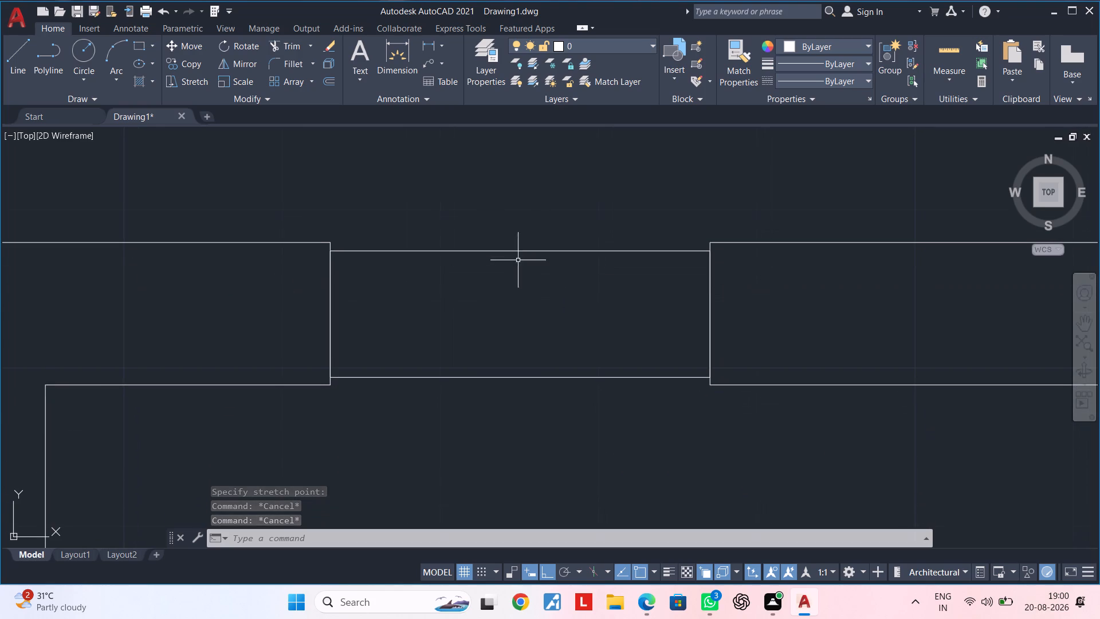
key("Escape")
key("Escape")
type("l")
key("space")
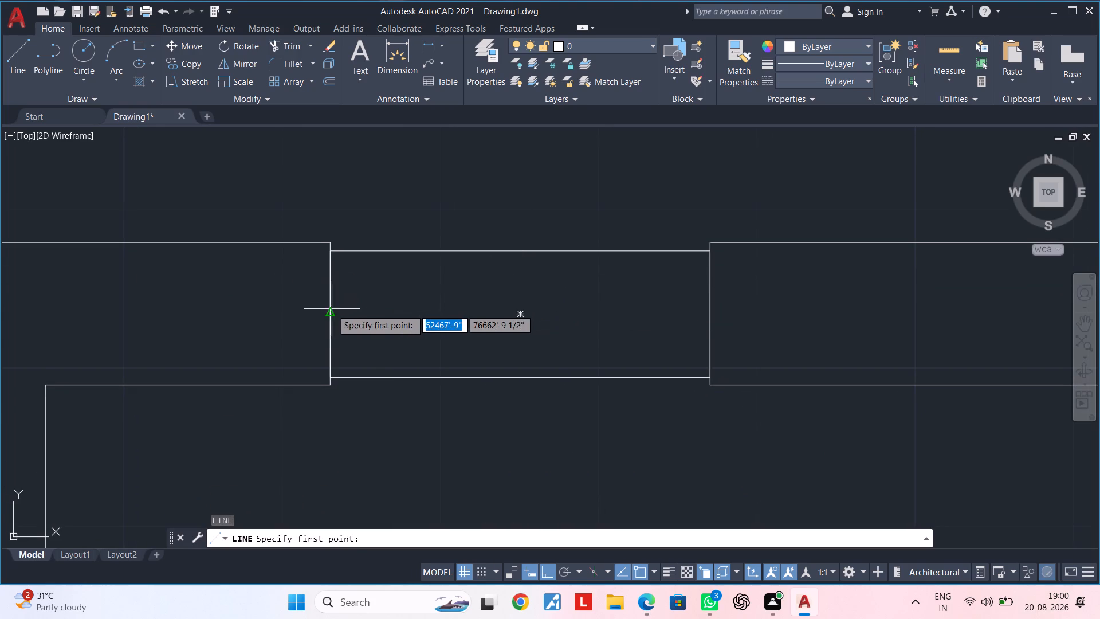
left_click(329, 312)
left_click(708, 312)
key("Escape")
key("Escape")
Offset the frame's horizontal centre line 2" to both sides.
middle_click_drag(541, 319, 581, 302)
key("Escape")
key("Escape")
type("of 2\"")
key("Return")
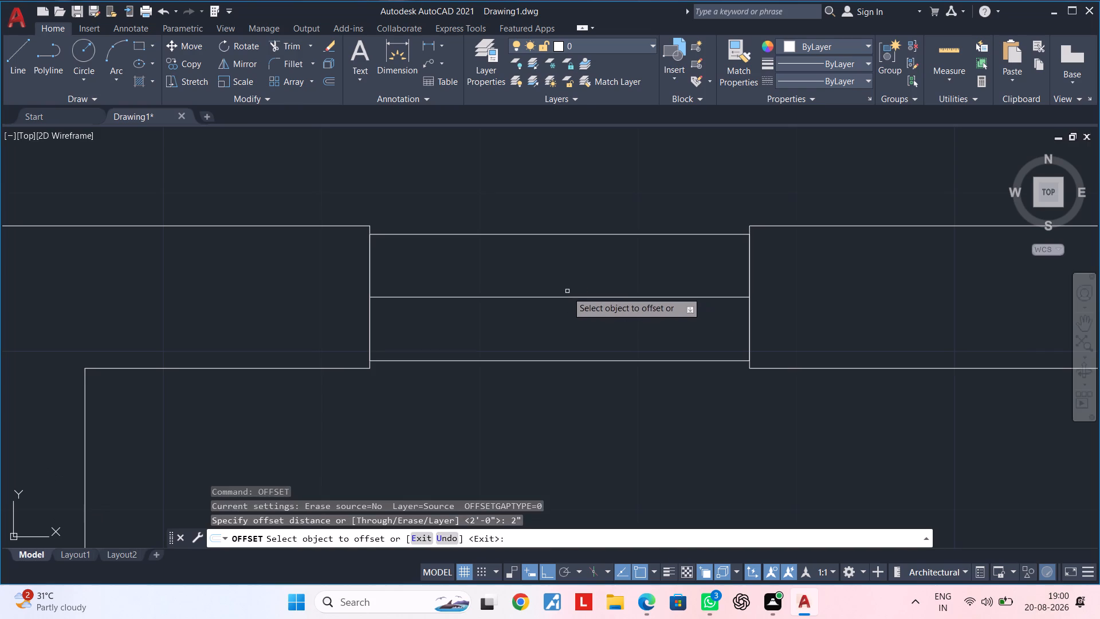
left_click(564, 297)
left_click(556, 260)
left_click(556, 299)
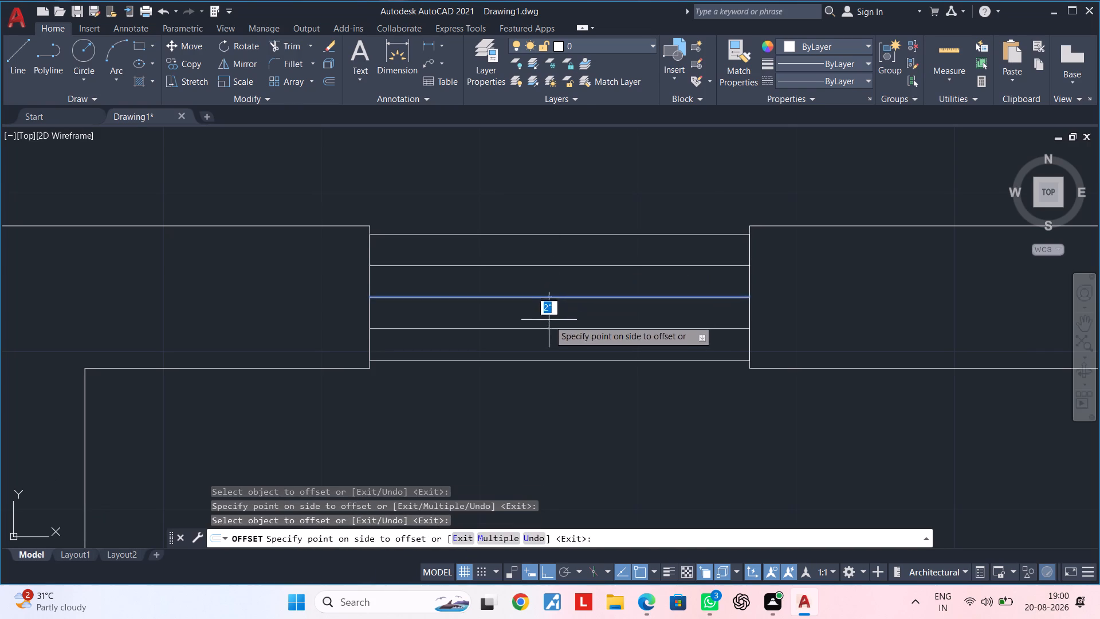
left_click(546, 330)
key("space")
Offset each of the two lines flanking the centre line 1" upward and 1" downward.
key("space")
type("1\"")
key("Return")
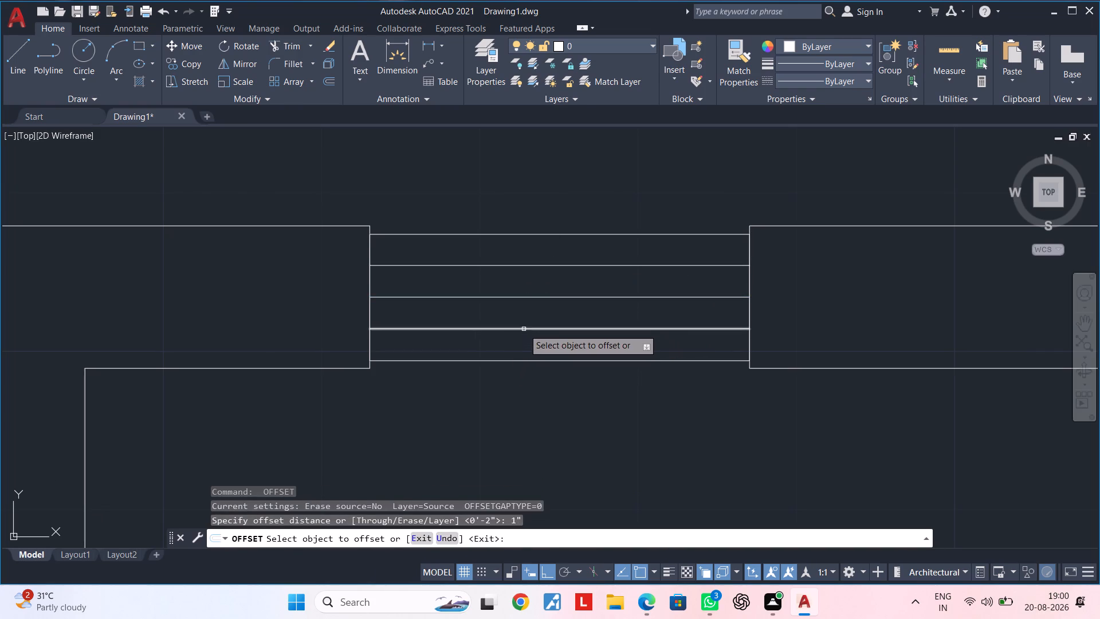
left_click(524, 329)
left_click(524, 356)
left_click(532, 328)
left_click(532, 321)
middle_click_drag(533, 325, 532, 344)
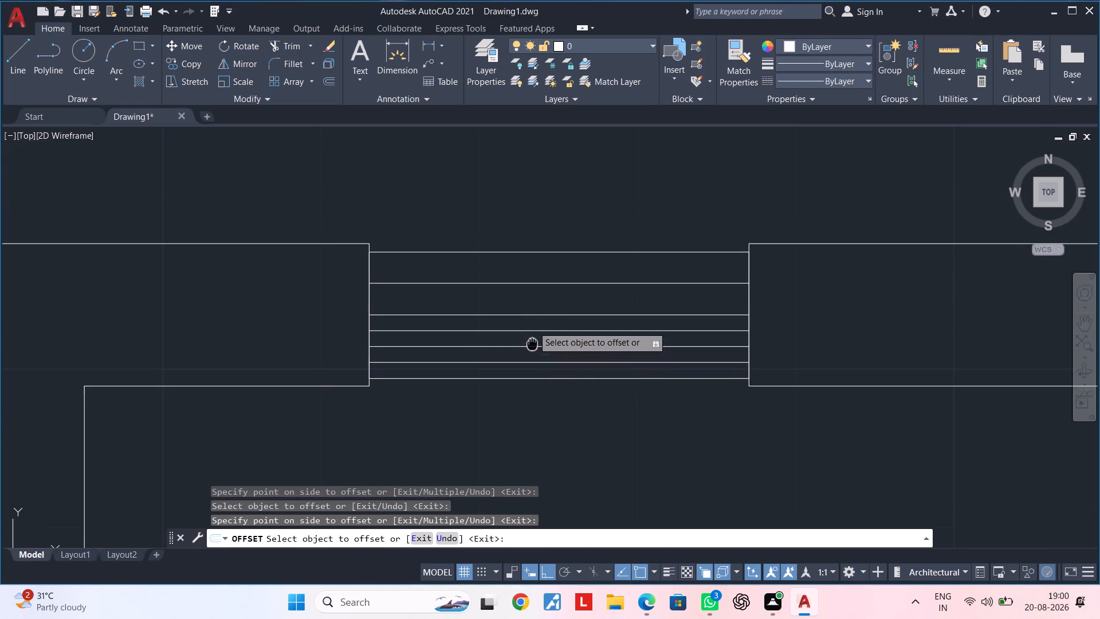
middle_click_drag(532, 344, 531, 352)
left_click(523, 291)
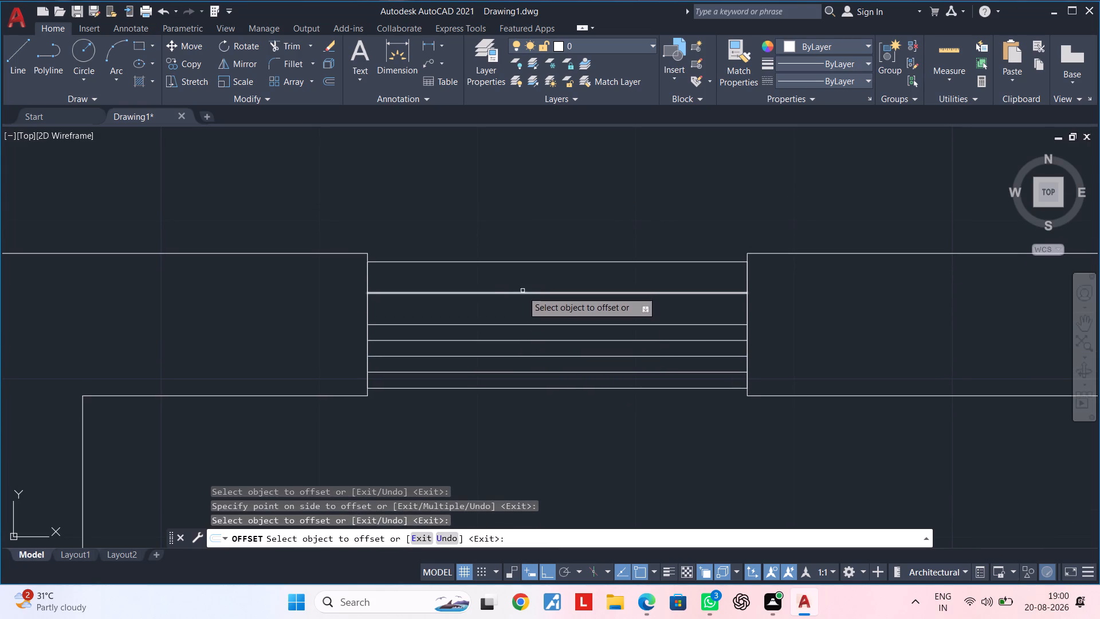
left_click(522, 292)
left_click(522, 277)
left_click(522, 292)
left_click(522, 308)
key("Escape")
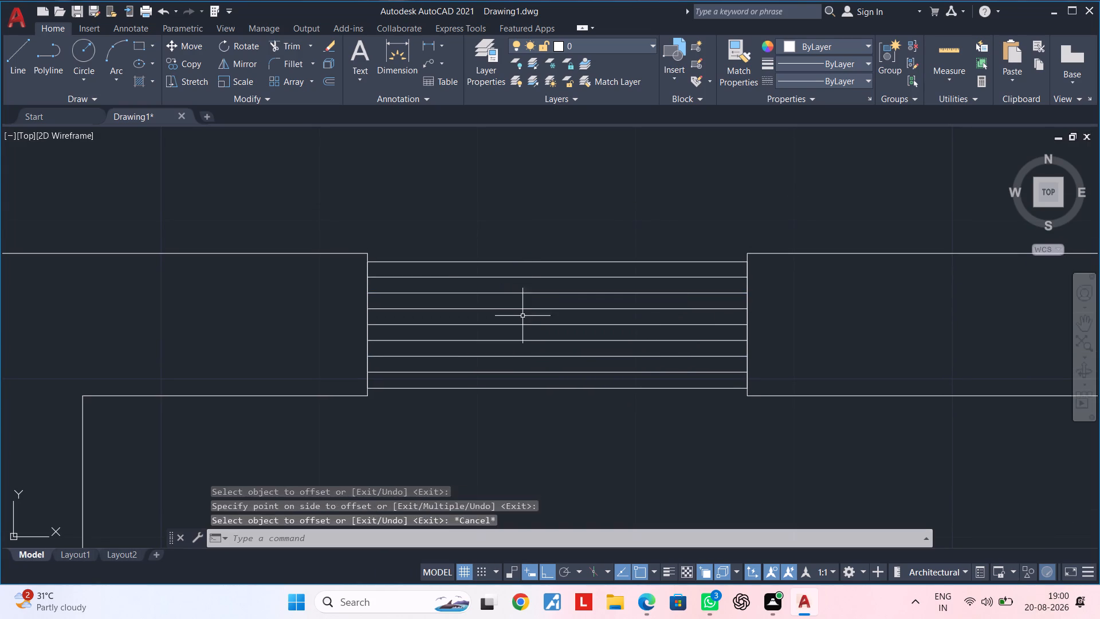
key("Escape")
key("Escape")
Delete the horizontal centre line and the middle line of each group of three, leaving two pairs of panel lines.
left_click(520, 326)
key("Delete")
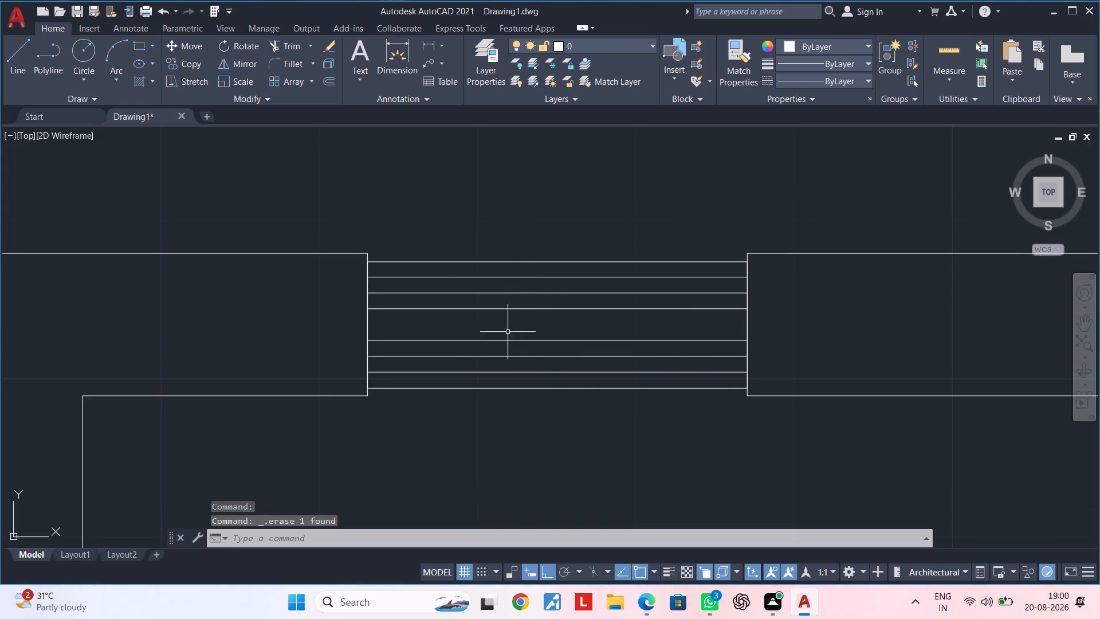
middle_click_drag(500, 332, 493, 344)
left_click(472, 307)
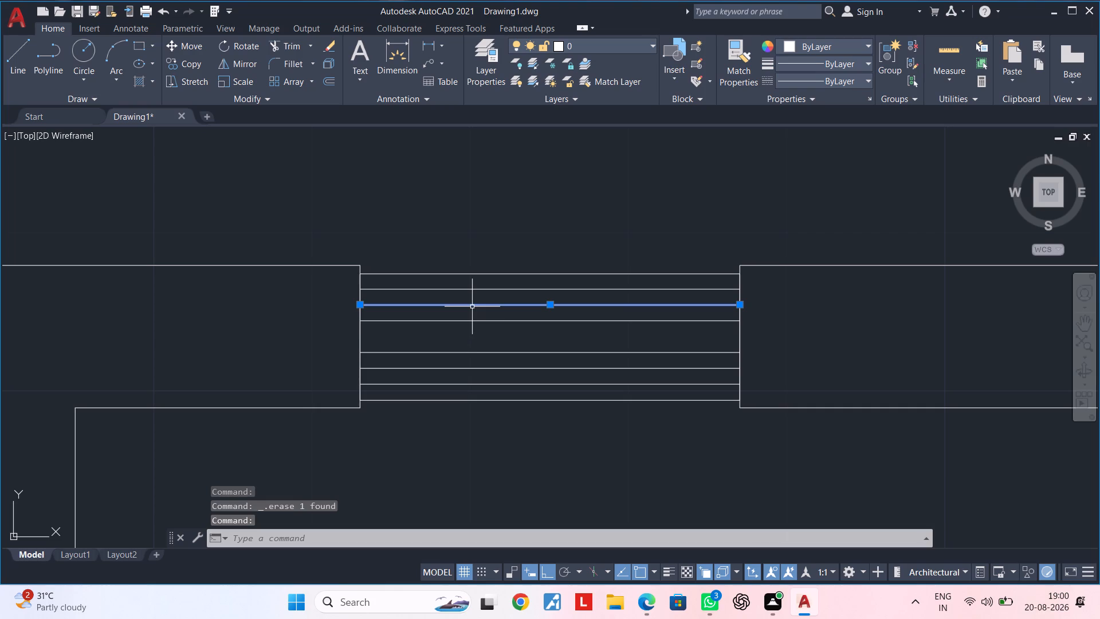
key("Delete")
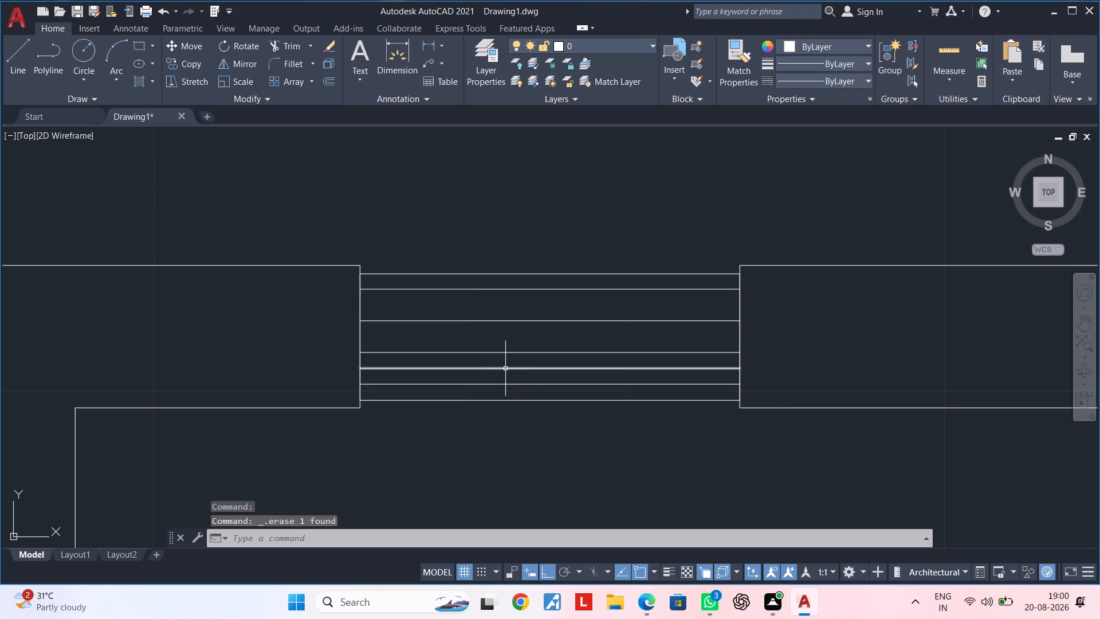
left_click(505, 368)
key("Delete")
middle_click_drag(506, 370, 480, 385)
key("Escape")
key("Escape")
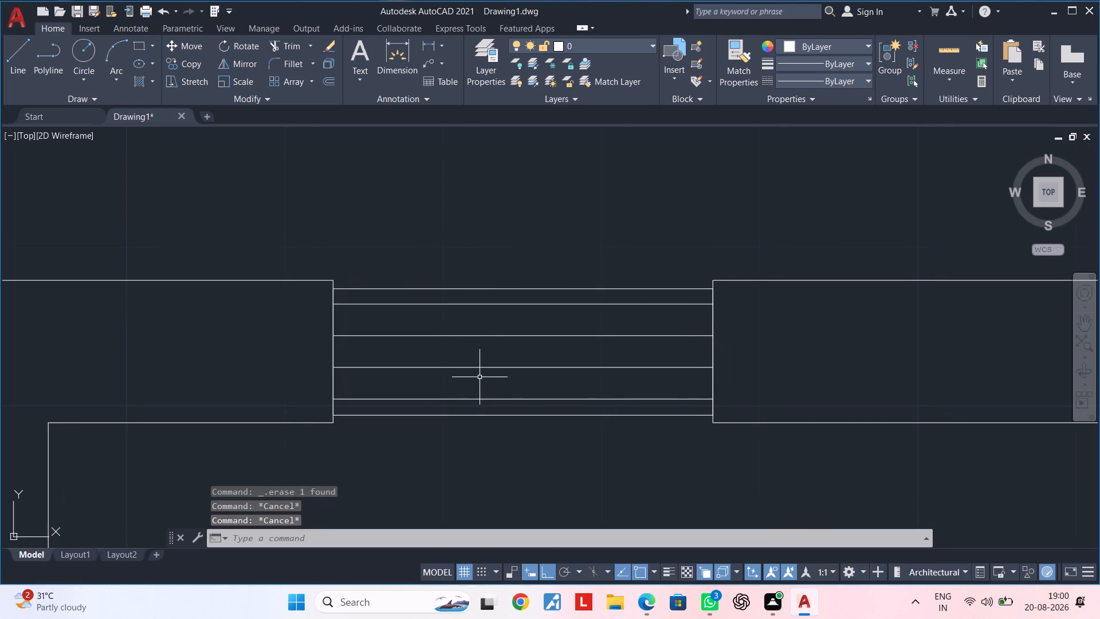
Draw a vertical centre line through the window frame from its top edge to its bottom edge.
key("l")
key("space")
left_click(525, 291)
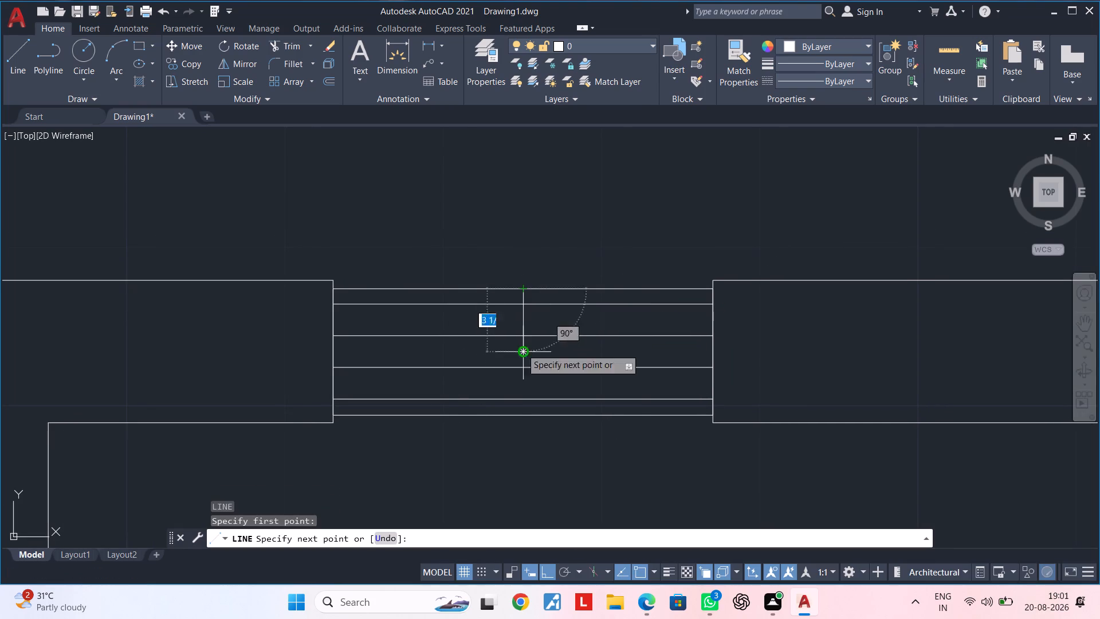
left_click(523, 414)
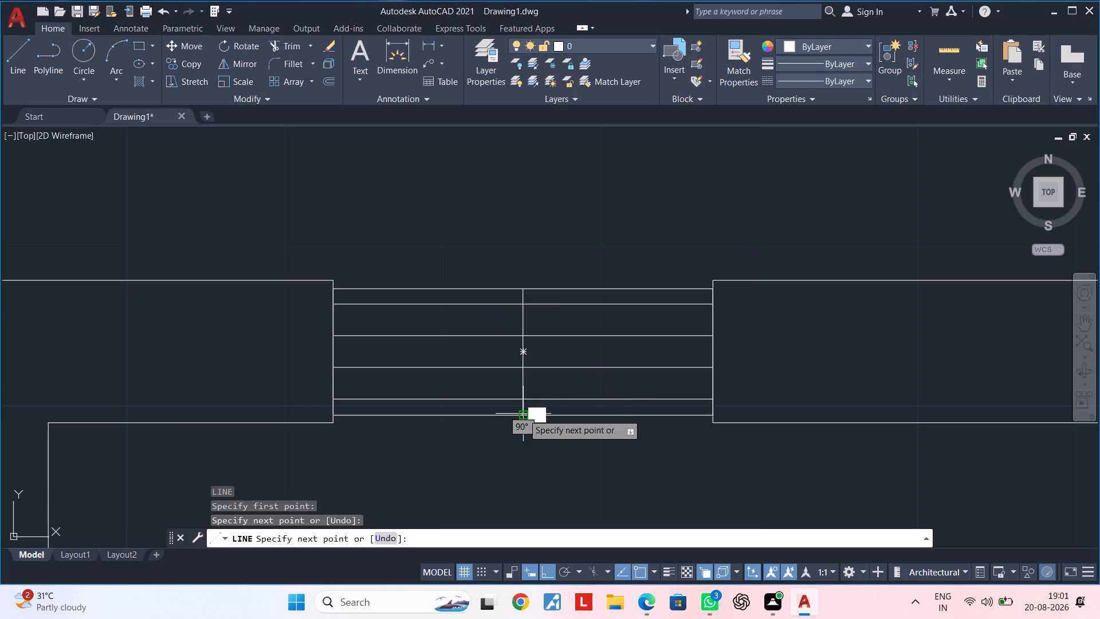
key("Escape")
key("Escape")
key("Escape")
key("Escape")
Offset the vertical centre line 4" to both sides.
type("of")
key("space")
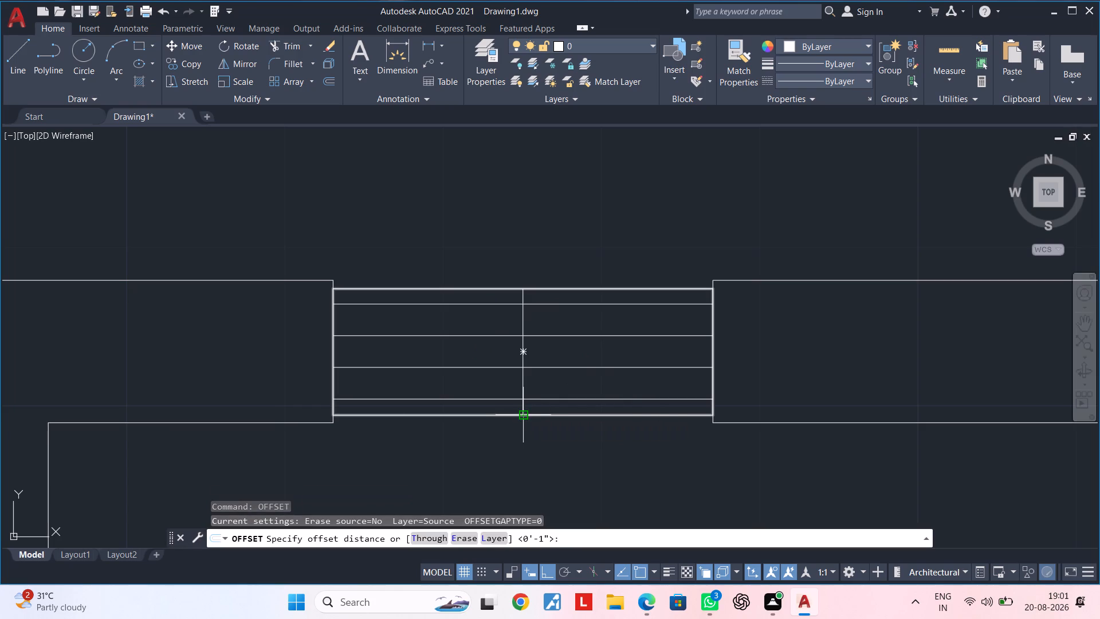
type("4\"")
key("Return")
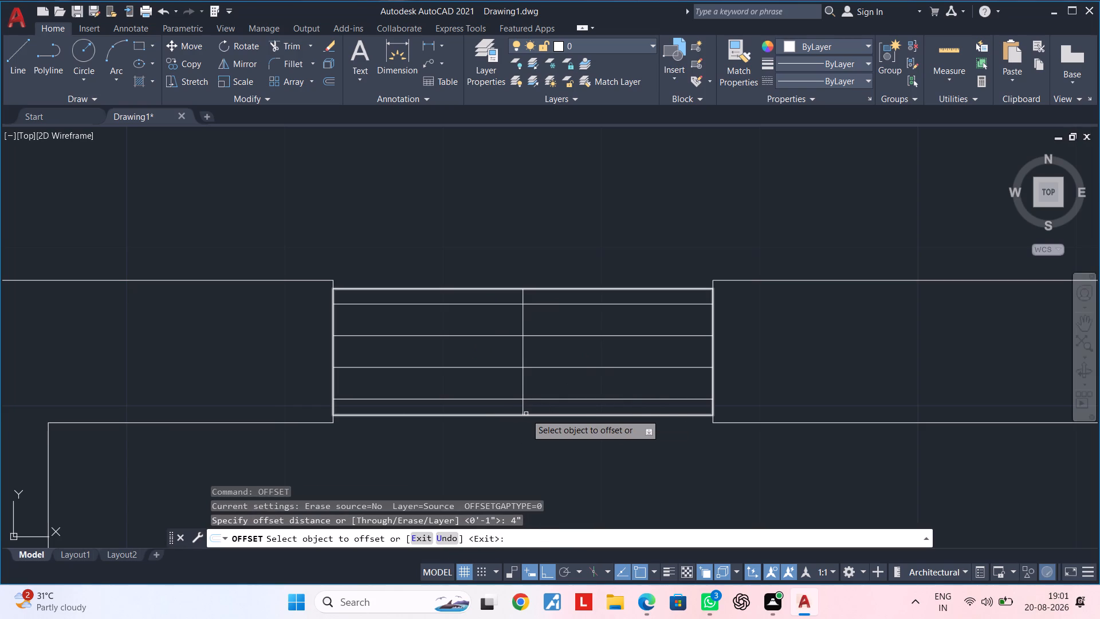
left_click(524, 355)
left_click(440, 355)
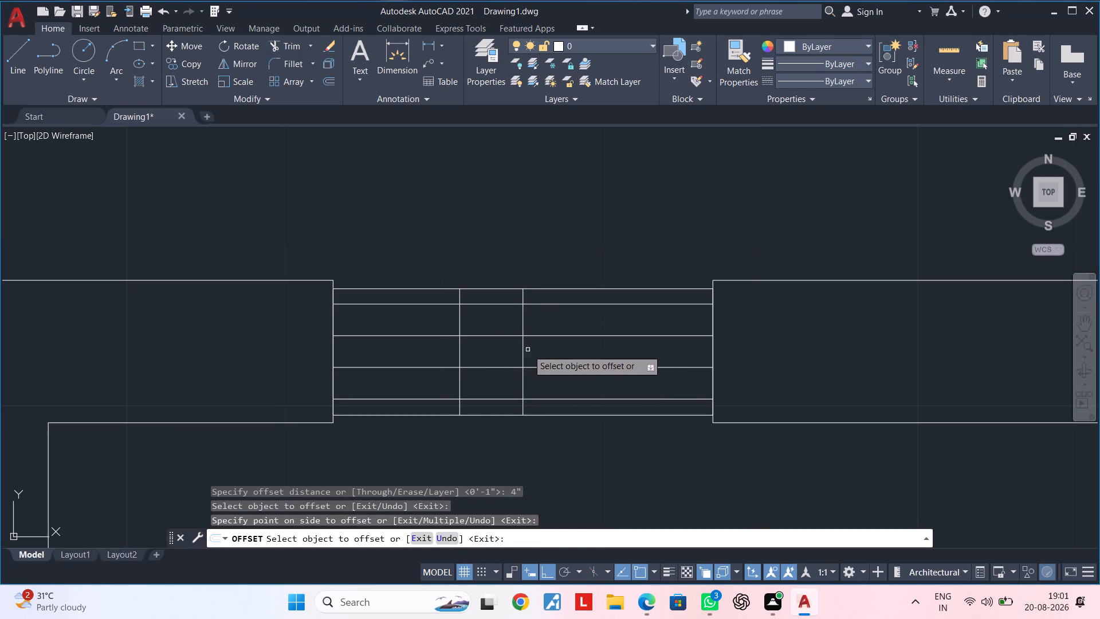
left_click(523, 350)
left_click(573, 348)
key("Escape")
key("Escape")
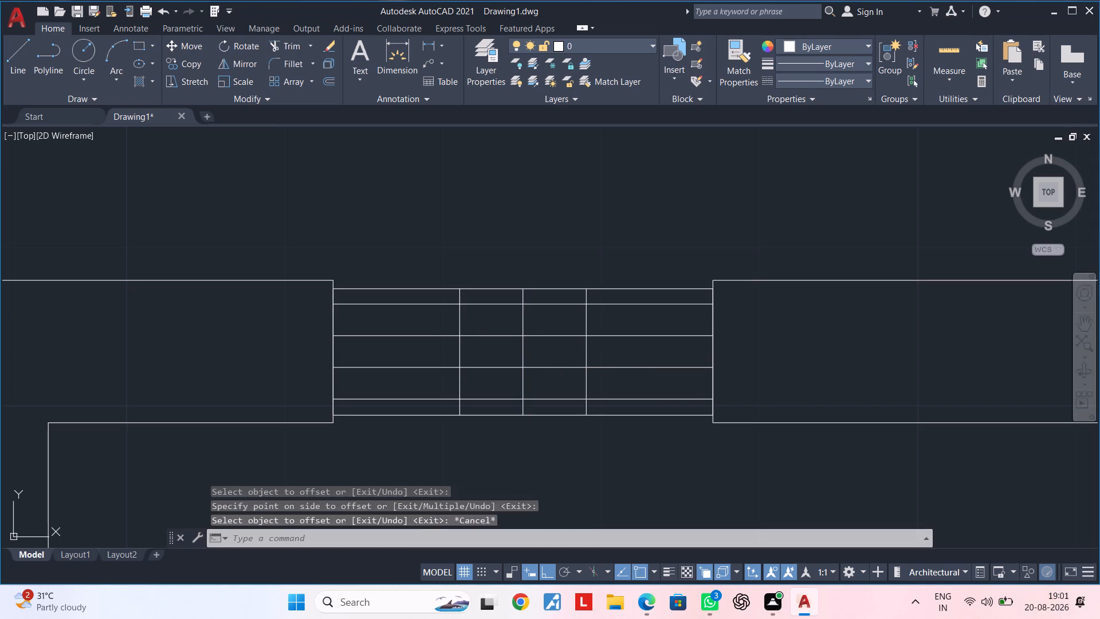
Trim the three vertical lines between the frame's top edge and the upper panel.
key("Escape")
type("tr")
key("space")
scroll(458, 295, "up", 2)
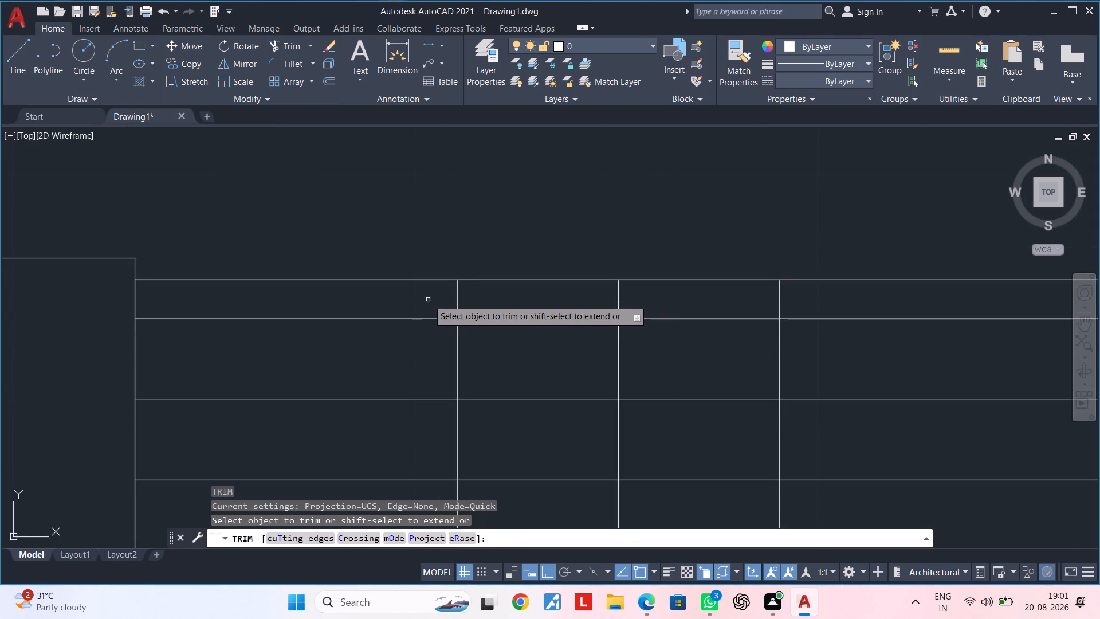
left_click_drag(426, 300, 438, 300)
left_click(430, 299)
left_click_drag(443, 297, 496, 296)
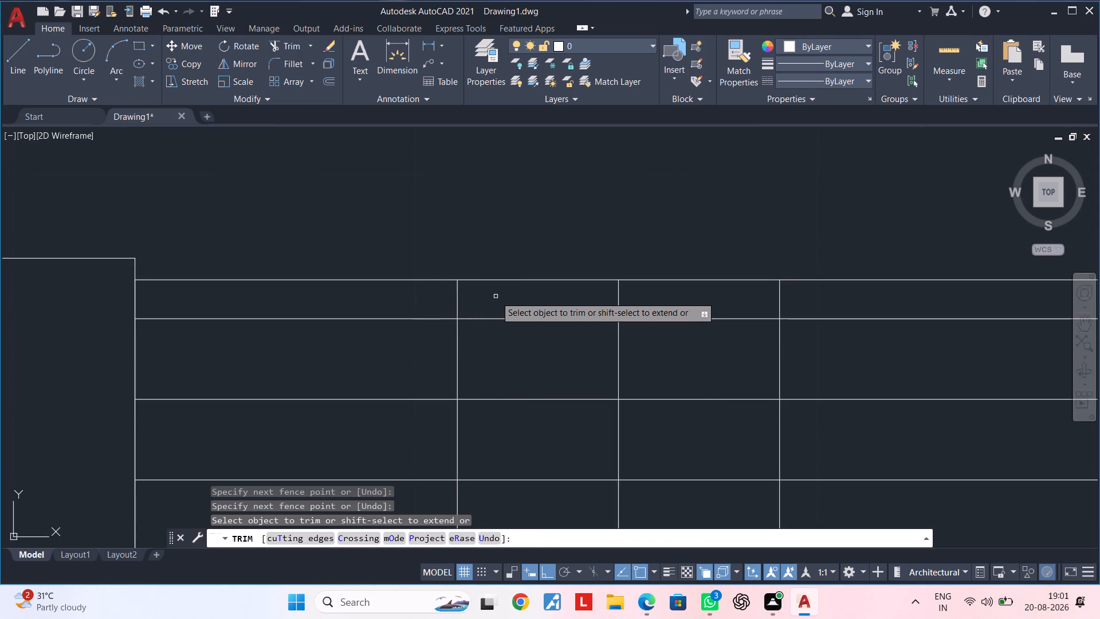
double_click(425, 296)
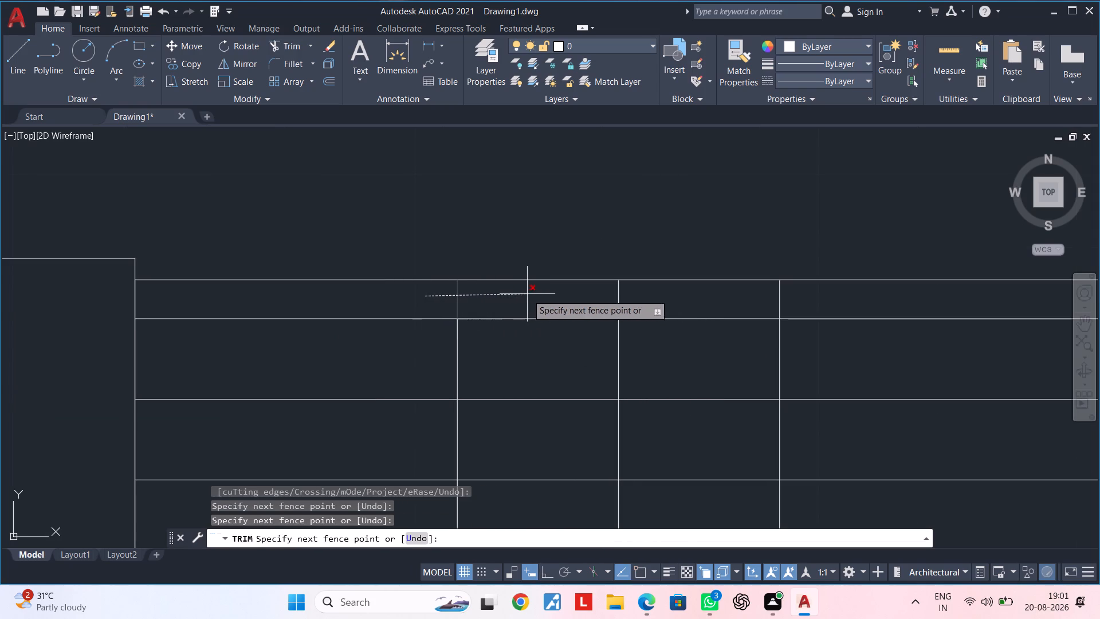
left_click(653, 294)
middle_click_drag(682, 297, 614, 298)
left_click(652, 303)
triple_click(765, 299)
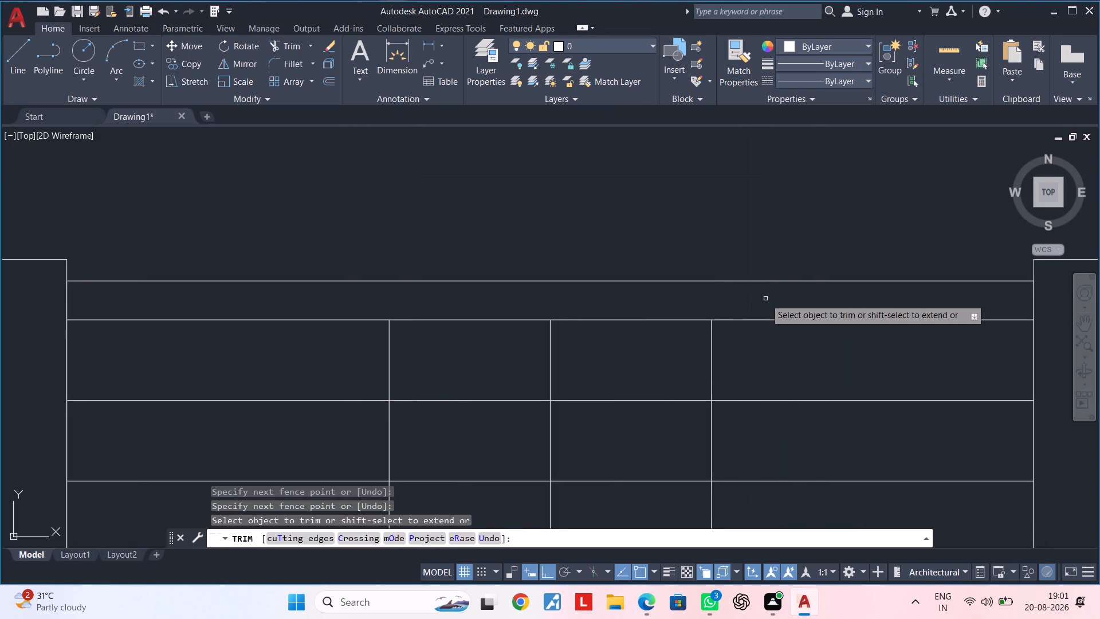
Trim the verticals between the panels, ending the upper panel at the right-hand vertical and starting the lower panel at the left-hand one.
left_click(763, 301)
double_click(757, 424)
middle_click_drag(765, 423, 808, 379)
left_click(808, 393)
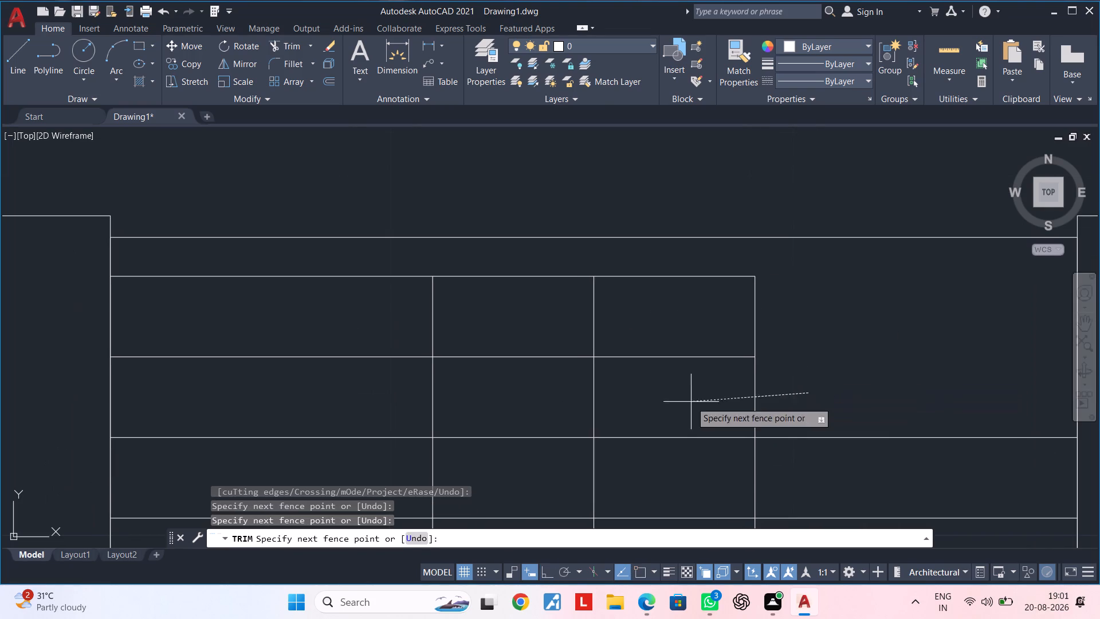
left_click(392, 398)
middle_click_drag(397, 395, 527, 328)
left_click(489, 354)
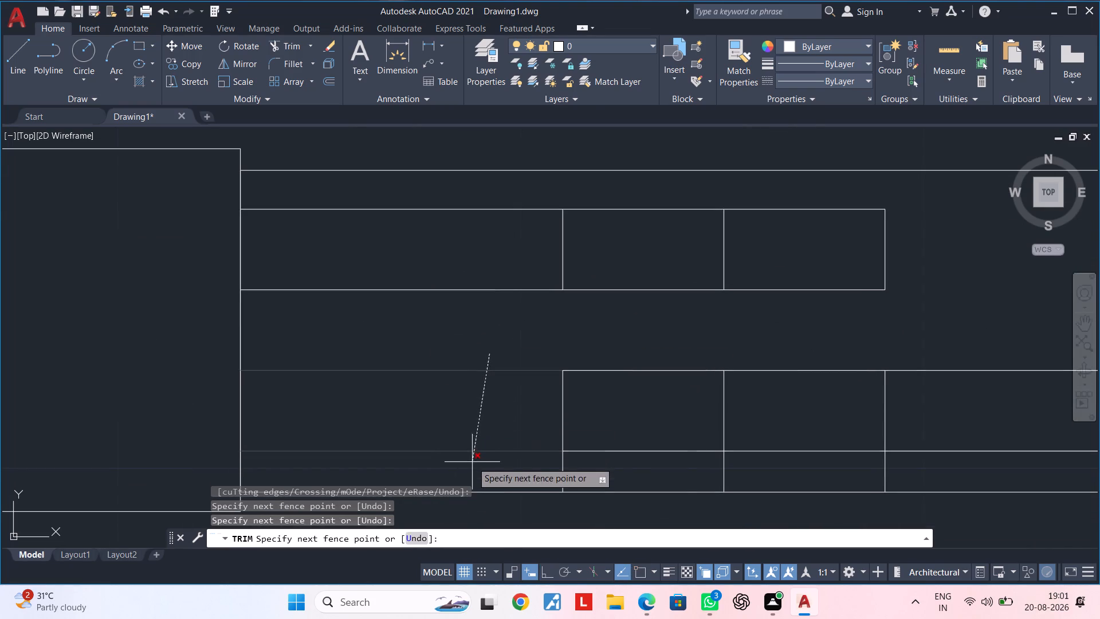
left_click(473, 467)
Trim the three vertical lines between the lower panel and the frame's bottom edge.
middle_click_drag(509, 434, 453, 351)
scroll(470, 375, "up", 2)
left_click(472, 390)
left_click_drag(552, 397, 633, 399)
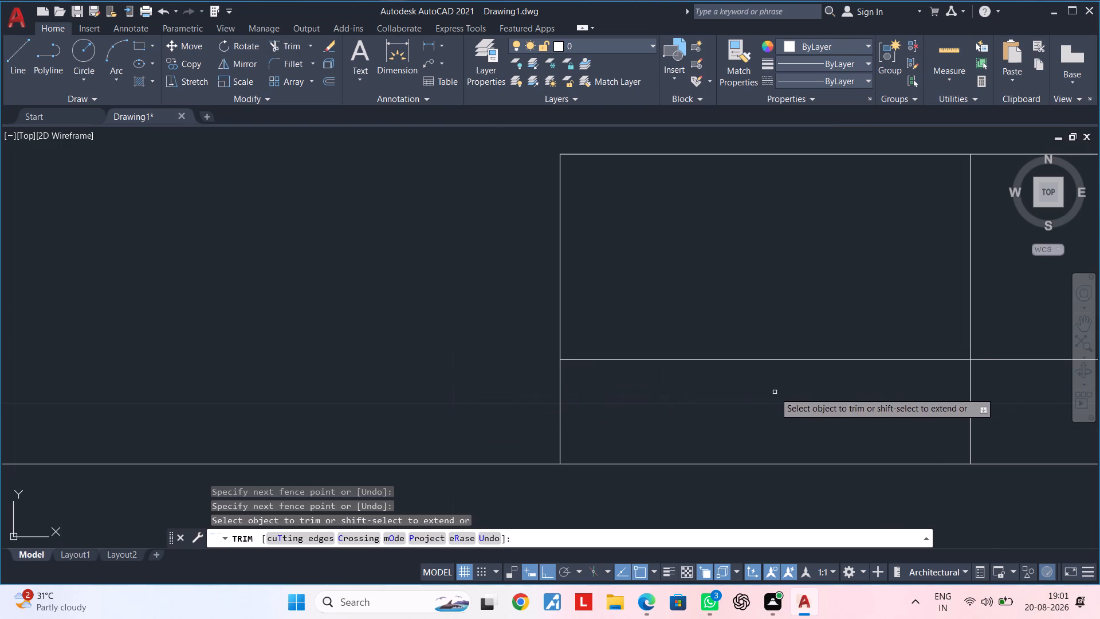
middle_click_drag(775, 395, 467, 340)
left_click_drag(216, 340, 797, 336)
scroll(798, 336, "down", 2)
middle_click_drag(804, 336, 760, 335)
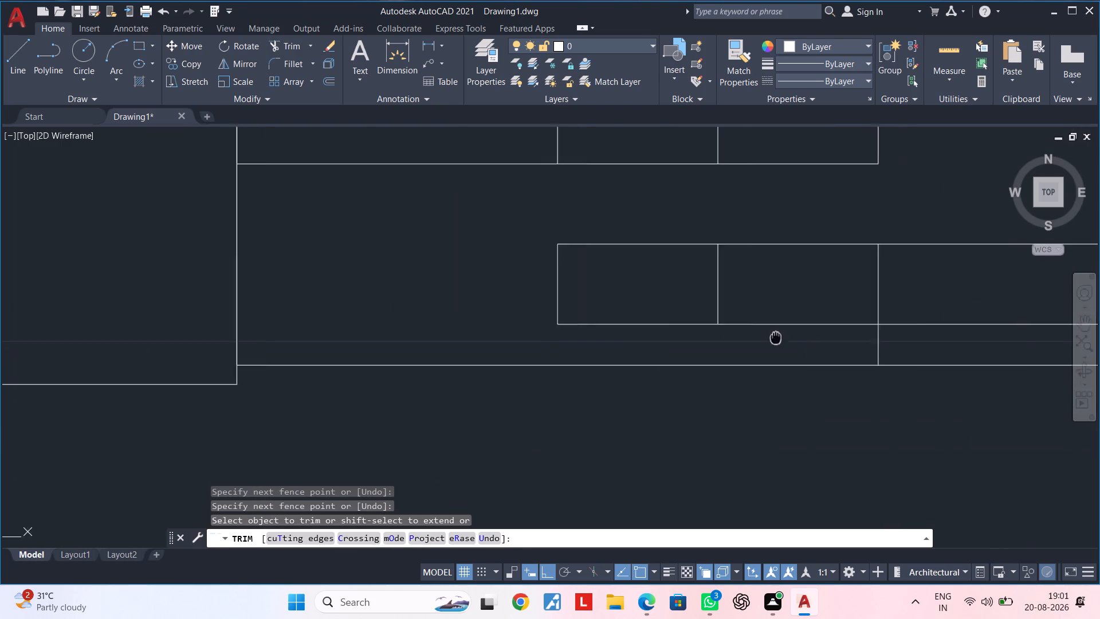
middle_click_drag(760, 335, 474, 327)
scroll(545, 349, "up", 2)
left_click(522, 321)
left_click_drag(792, 321, 826, 321)
scroll(749, 314, "down", 2)
key("Escape")
key("Escape")
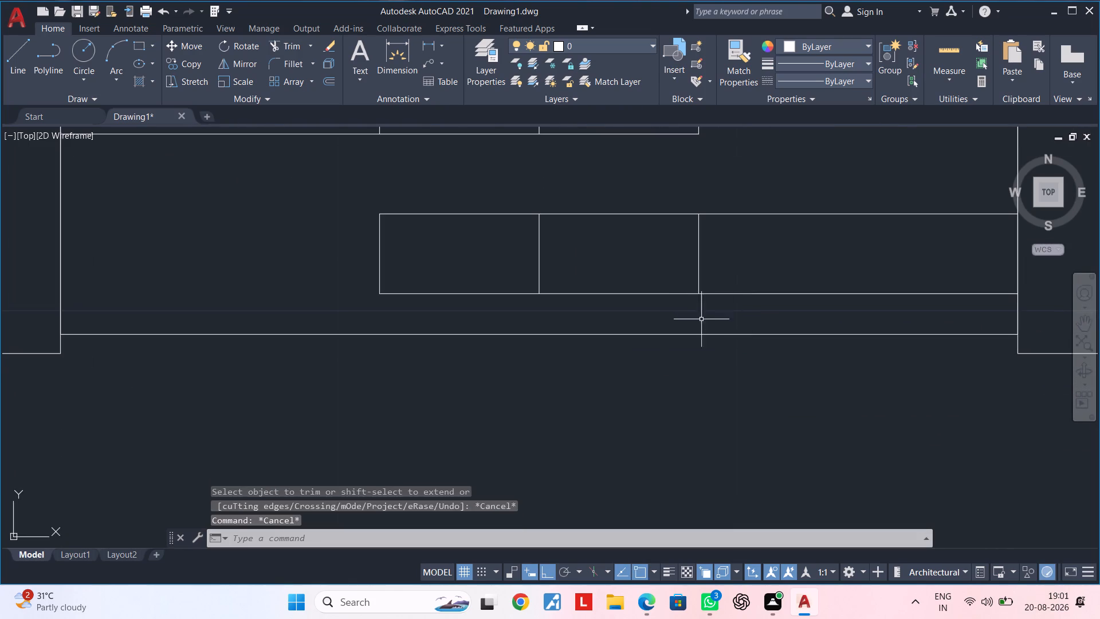
Delete the two leftover vertical segments inside each sliding panel, keeping only the panels' end lines.
key("Escape")
middle_click_drag(721, 323, 797, 336)
double_click(807, 269)
left_click(583, 269)
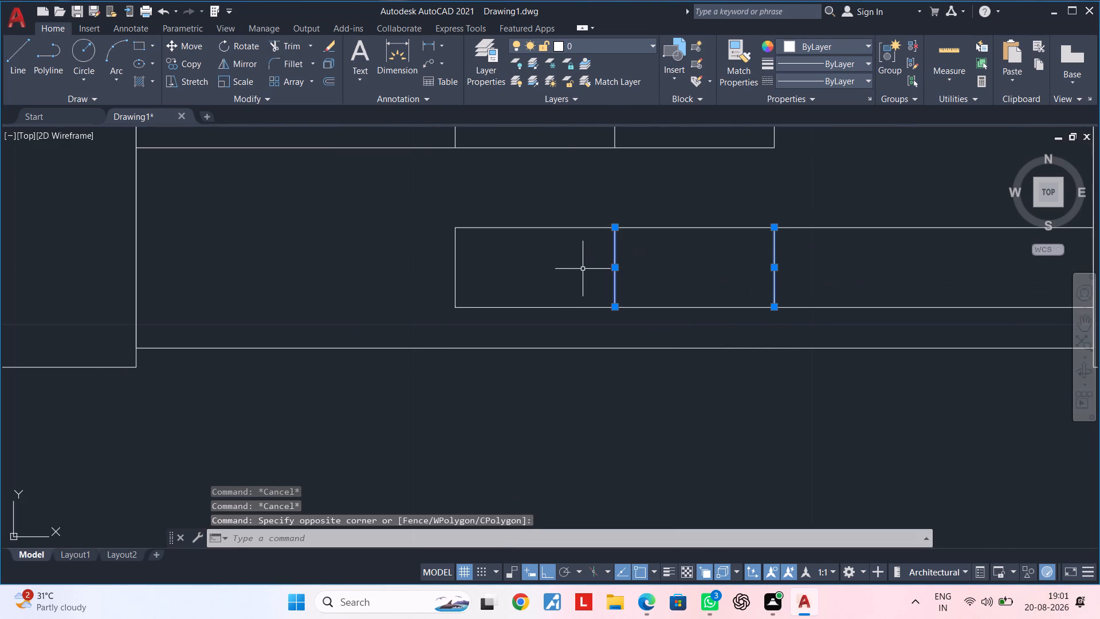
key("Delete")
scroll(604, 268, "down", 1)
middle_click_drag(604, 268, 608, 284)
middle_click_drag(598, 311, 577, 375)
left_click(640, 250)
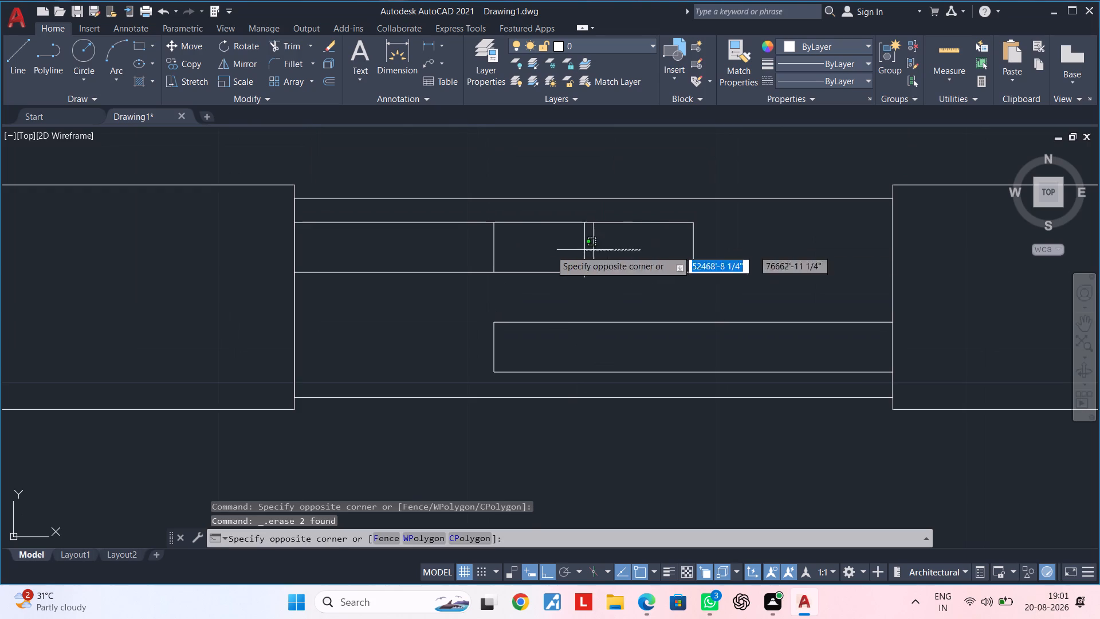
left_click(449, 250)
key("Delete")
scroll(455, 256, "down", 2)
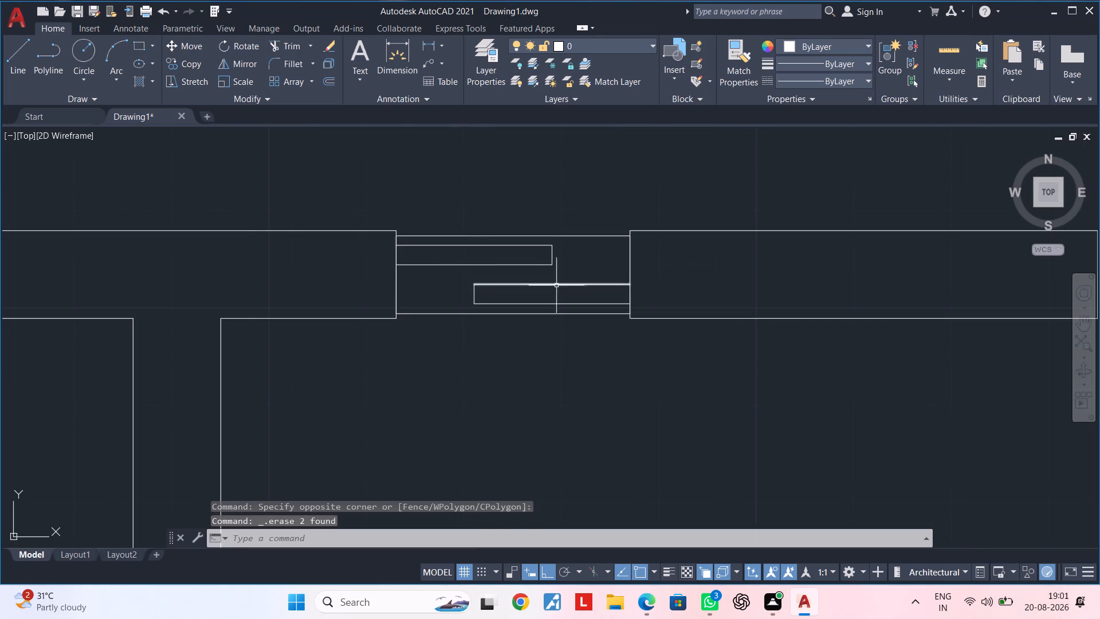
Copy the sliding-panel window from its lower frame corner 6'-0" along the wall into the next opening.
middle_click_drag(556, 285, 458, 286)
key("Escape")
scroll(471, 320, "down", 2)
middle_click_drag(468, 320, 422, 320)
scroll(422, 334, "up", 2)
left_click(442, 334)
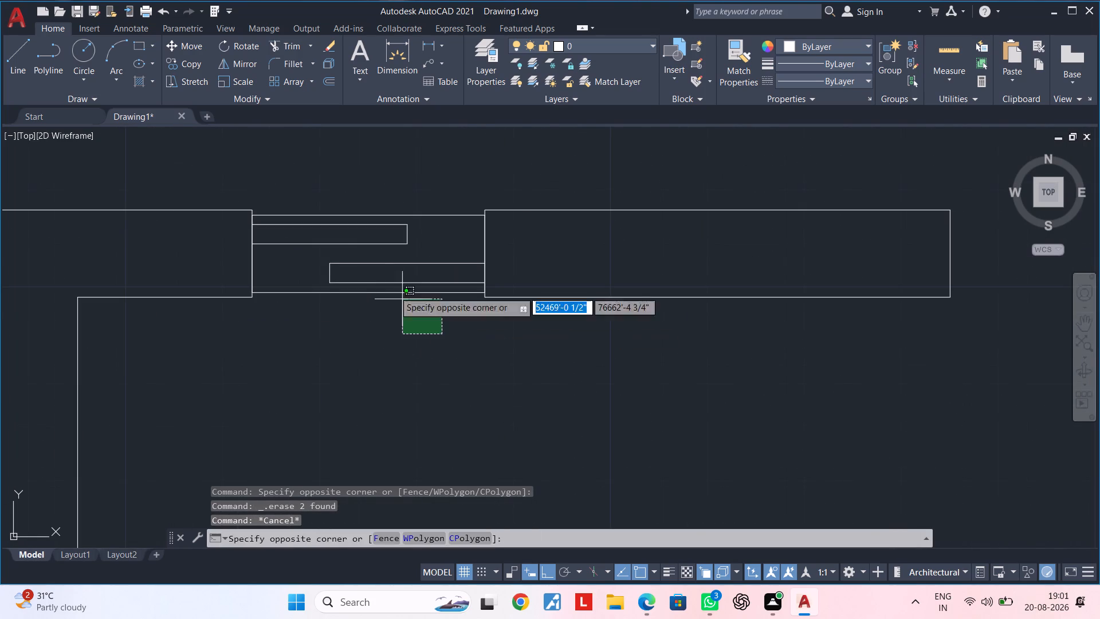
left_click(335, 197)
middle_click_drag(402, 307, 313, 307)
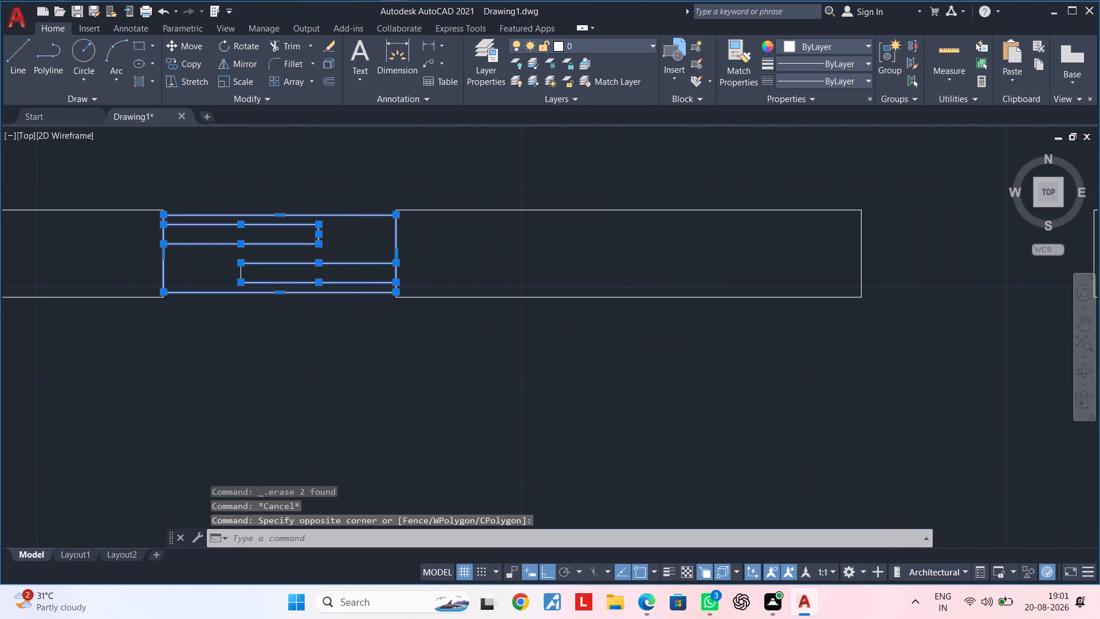
type("co")
key("space")
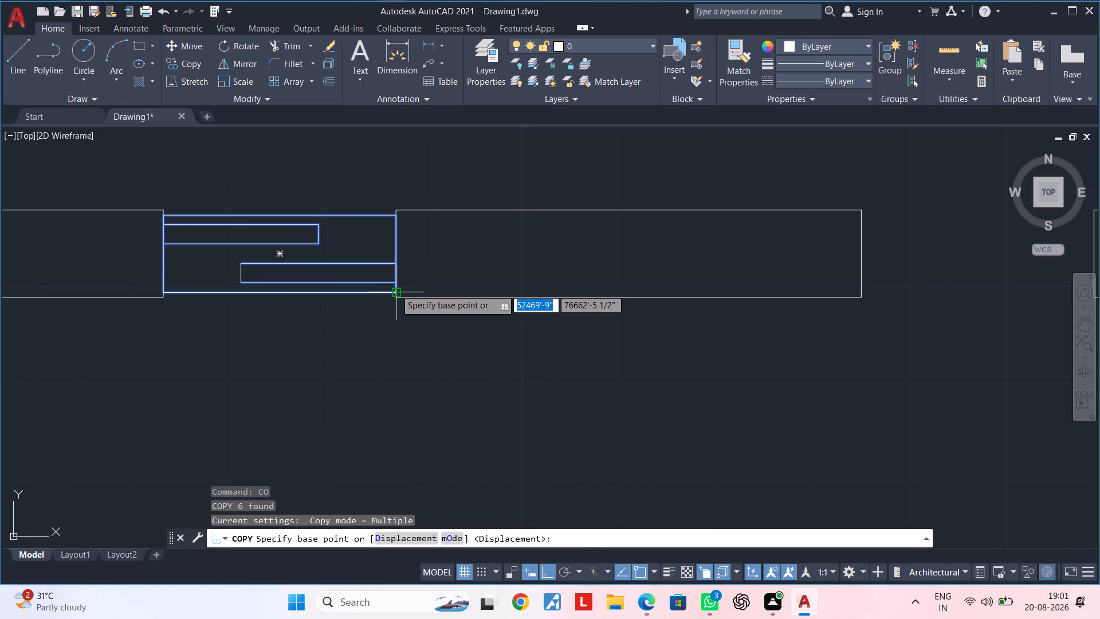
left_click(395, 289)
middle_click_drag(764, 287, 388, 282)
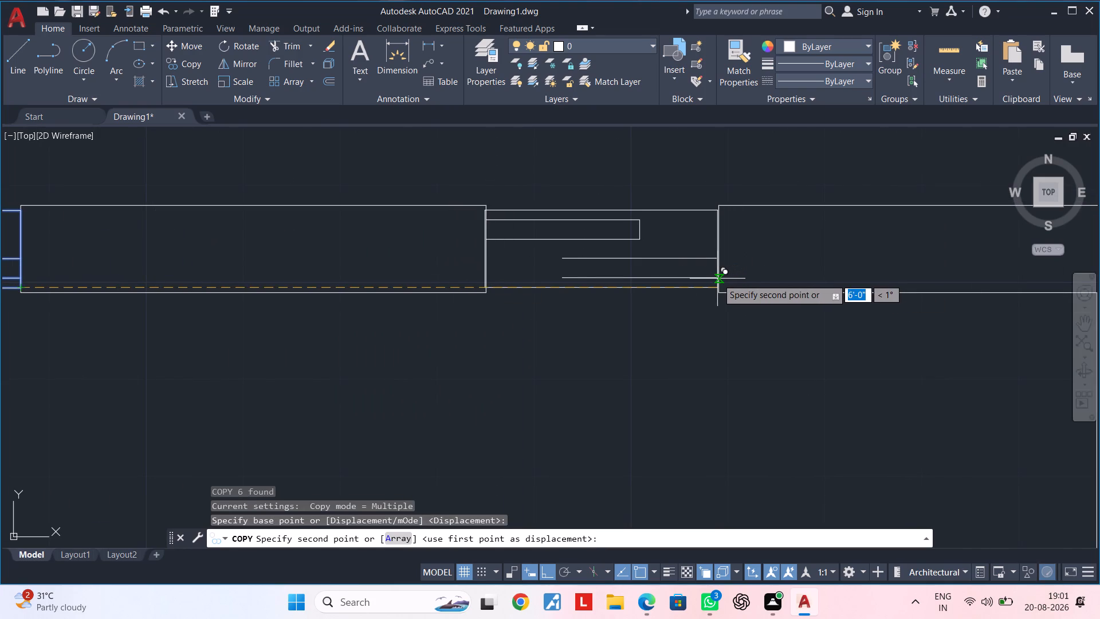
scroll(717, 285, "up", 2)
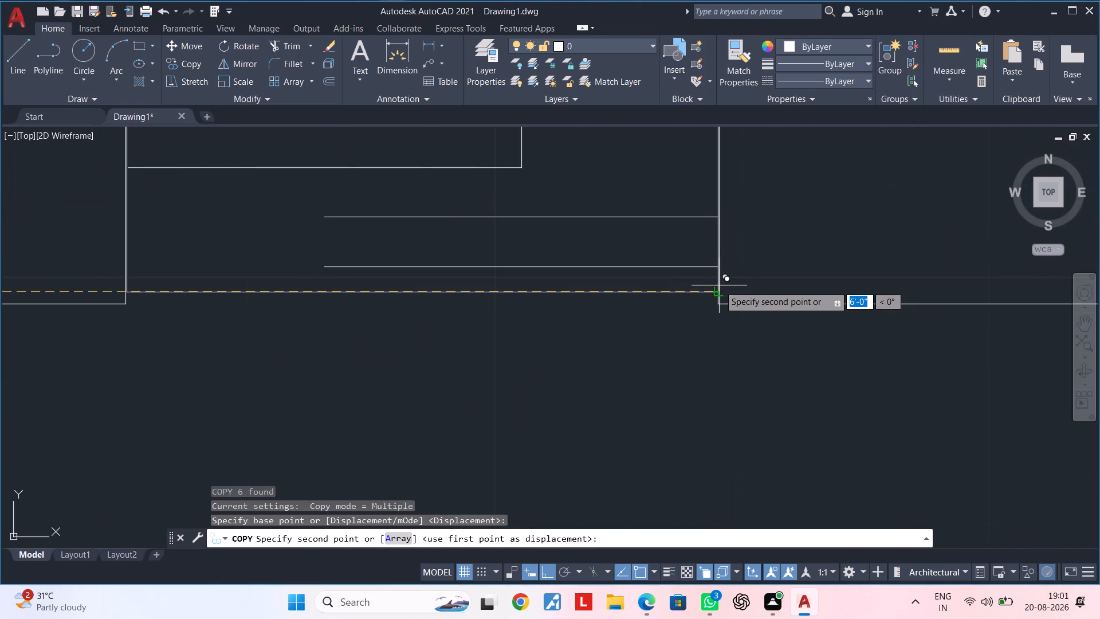
left_click(719, 289)
scroll(792, 286, "down", 4)
key("Escape")
key("Escape")
scroll(832, 312, "down", 1)
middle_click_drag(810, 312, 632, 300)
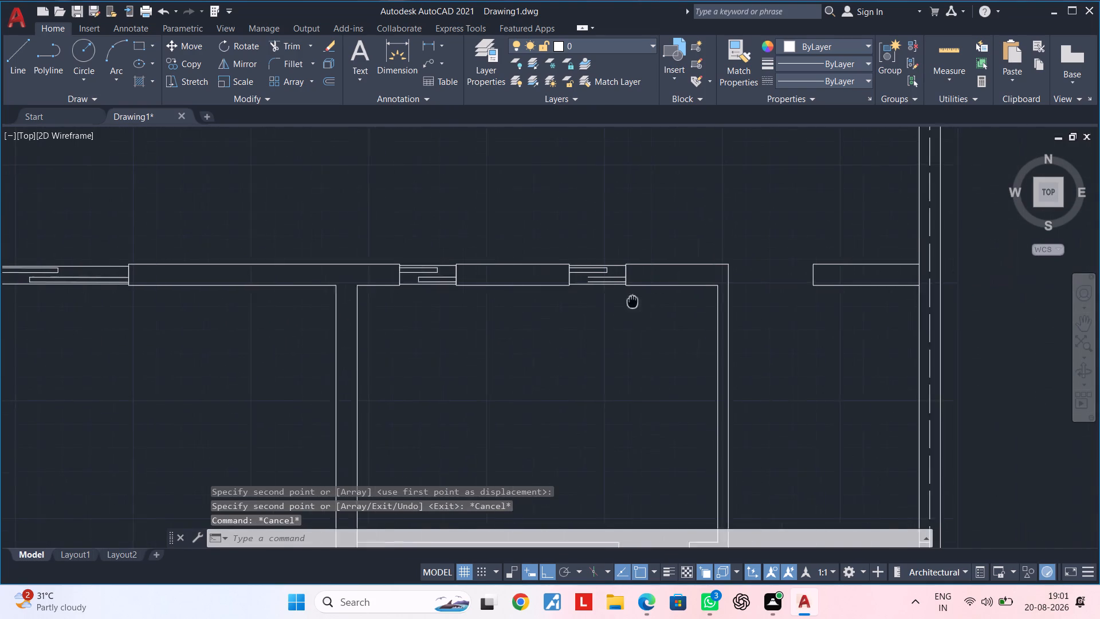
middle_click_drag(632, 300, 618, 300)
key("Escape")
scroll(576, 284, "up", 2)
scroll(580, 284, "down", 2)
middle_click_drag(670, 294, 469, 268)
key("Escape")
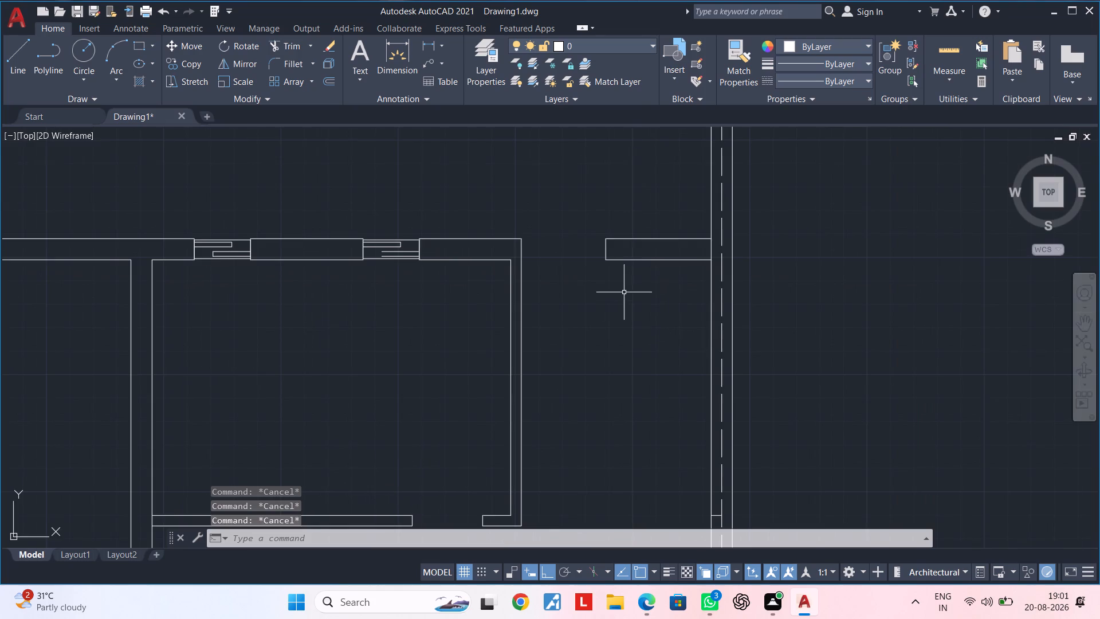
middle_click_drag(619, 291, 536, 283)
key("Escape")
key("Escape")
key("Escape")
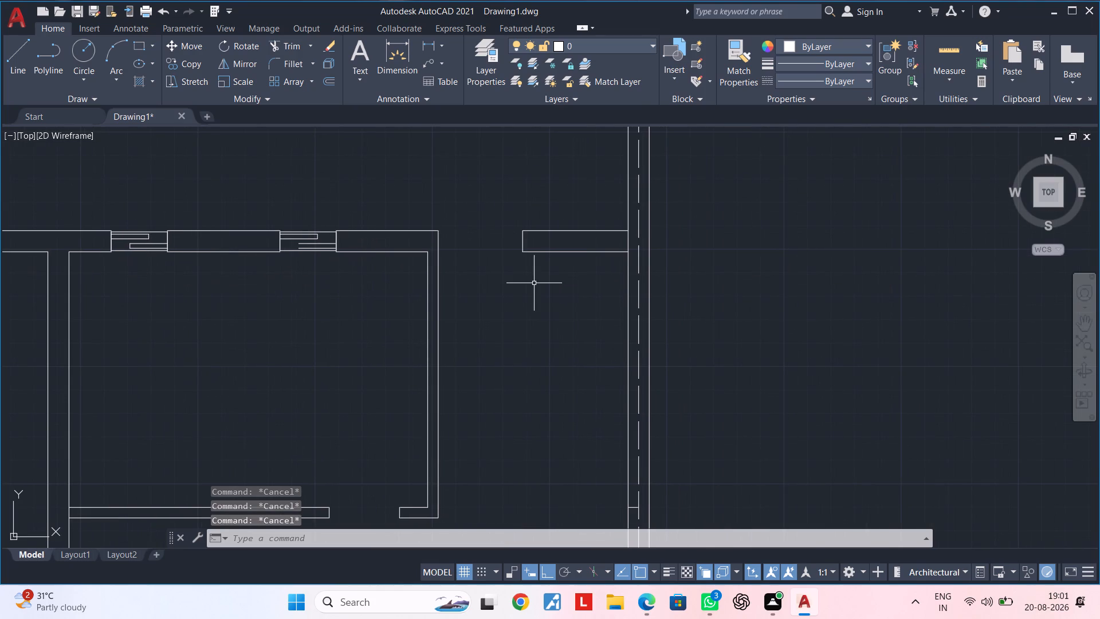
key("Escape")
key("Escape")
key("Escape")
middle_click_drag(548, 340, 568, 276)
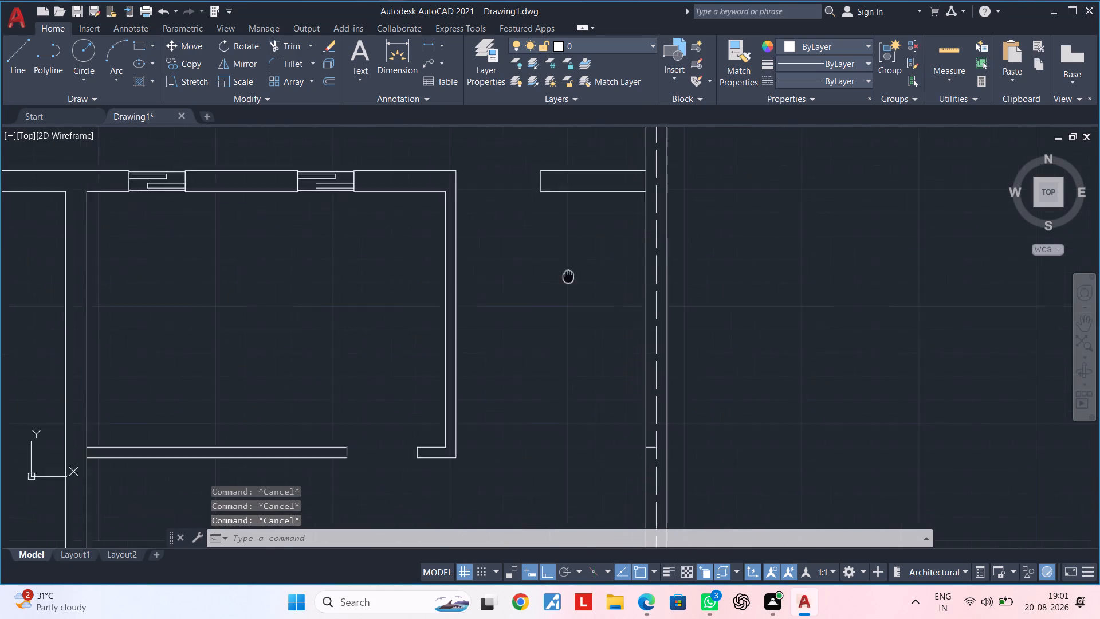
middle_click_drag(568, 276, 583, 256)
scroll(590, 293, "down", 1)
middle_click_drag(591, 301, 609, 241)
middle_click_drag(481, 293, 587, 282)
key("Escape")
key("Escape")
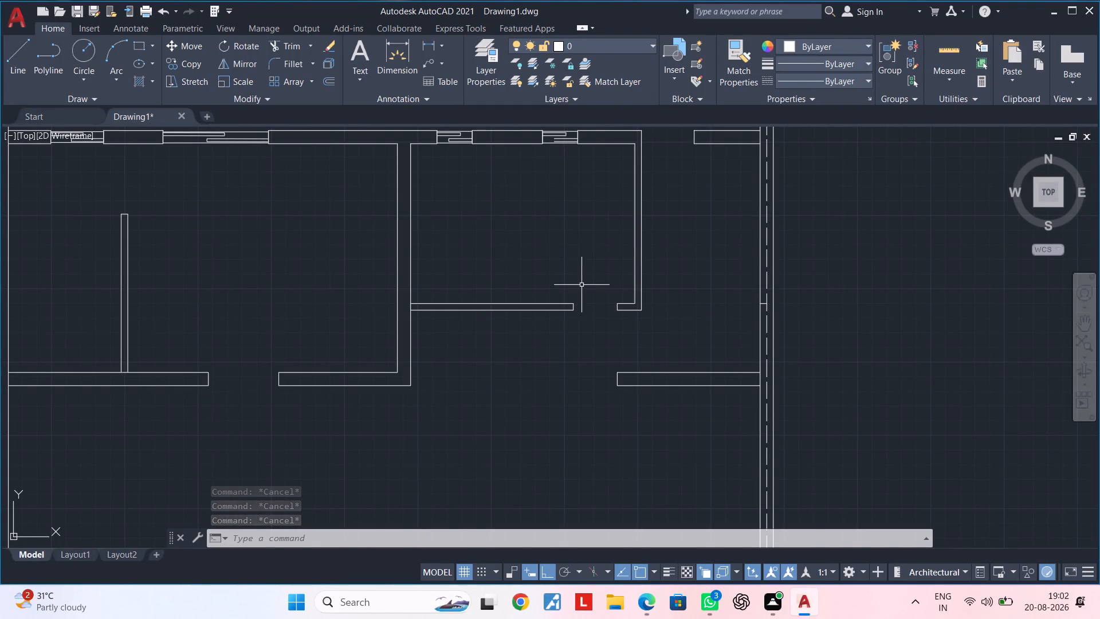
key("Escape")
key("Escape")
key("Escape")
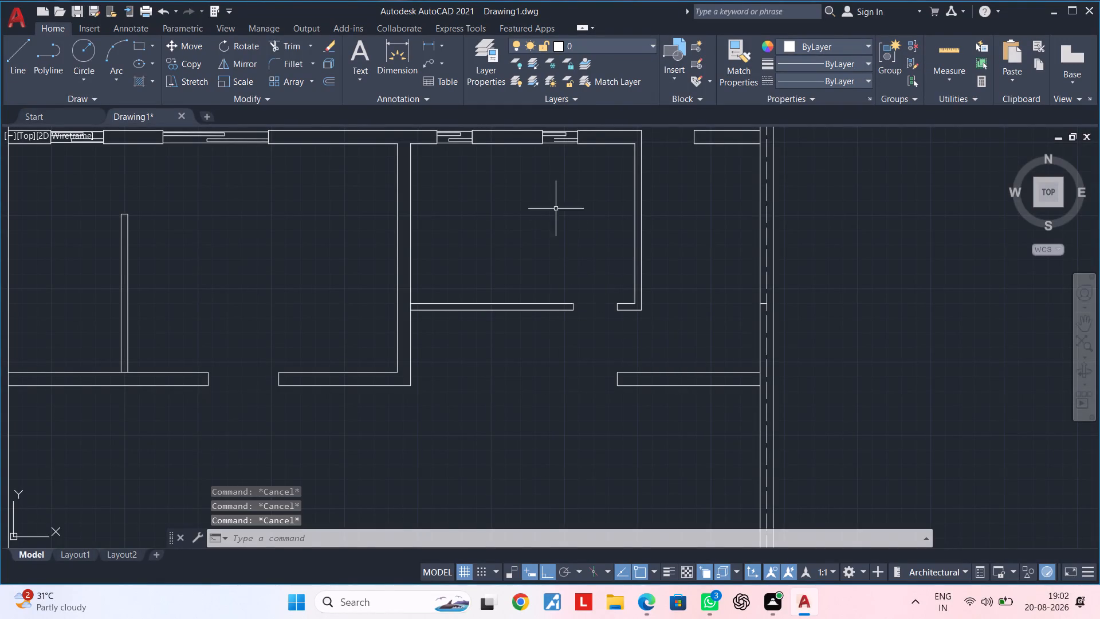
Draw the missing vertical end line of the lower sliding panel in the copied window.
middle_click_drag(556, 194, 519, 314)
scroll(500, 290, "up", 1)
left_click_drag(490, 198, 493, 205)
left_click(590, 284)
scroll(547, 272, "up", 3)
key("Escape")
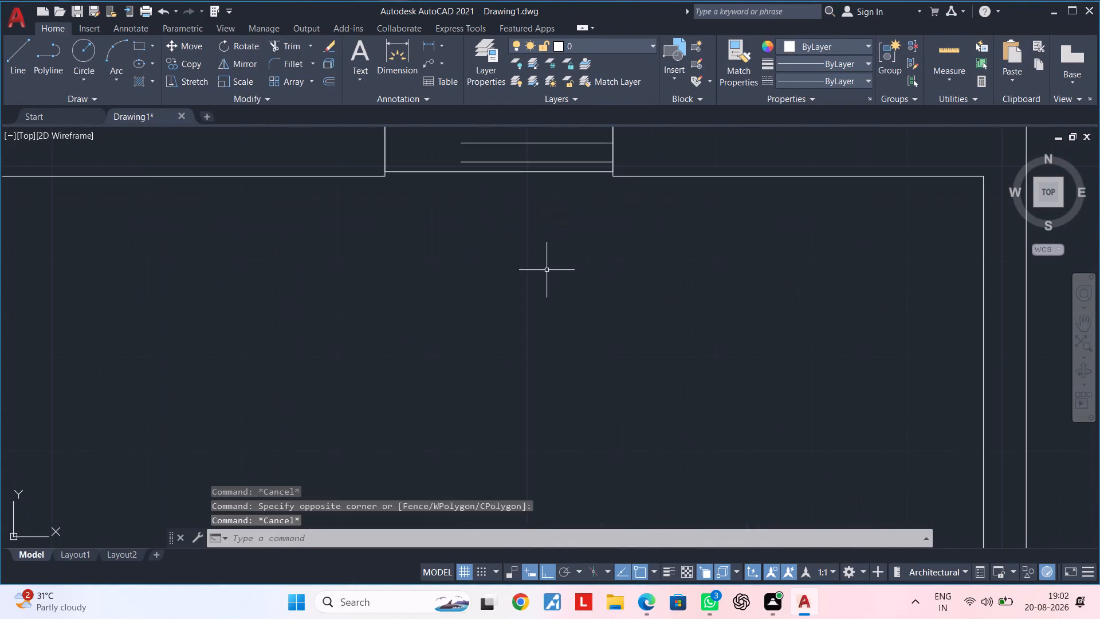
key("Escape")
middle_click_drag(563, 265, 575, 418)
left_click_drag(577, 404, 575, 398)
key("Escape")
key("Escape")
key("Escape")
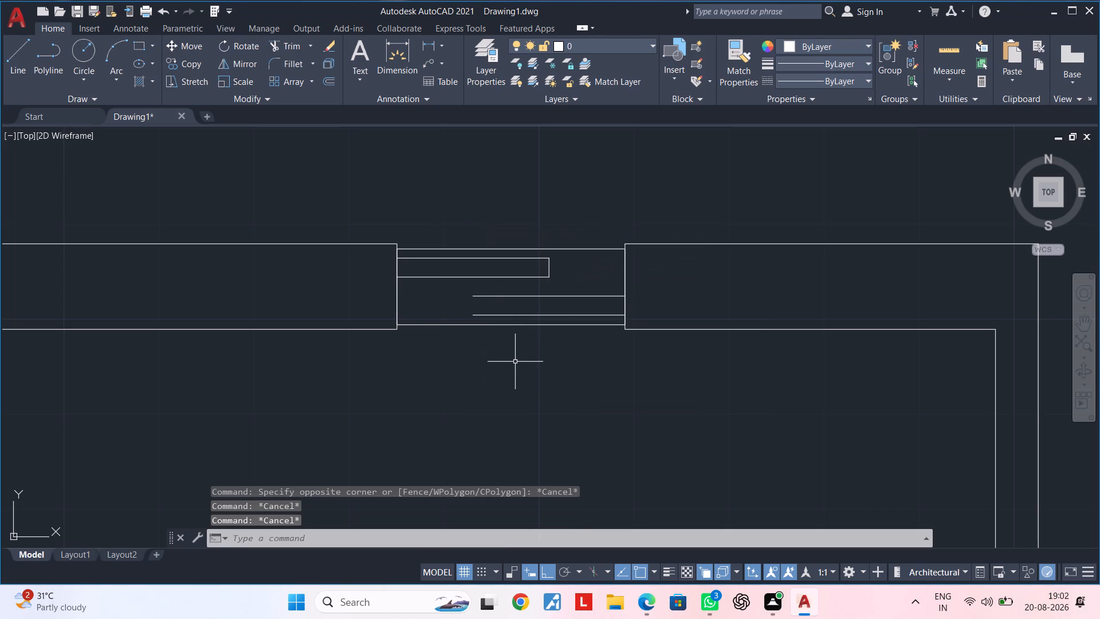
type("l")
key("space")
scroll(485, 320, "up", 3)
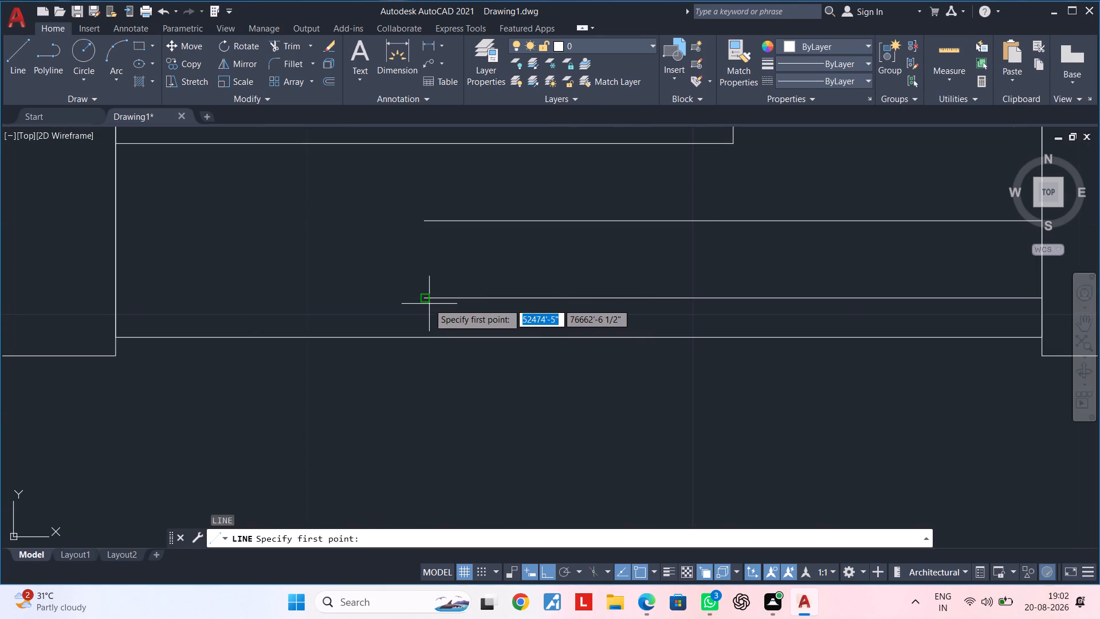
left_click(425, 299)
left_click(421, 216)
key("Escape")
key("Escape")
scroll(496, 285, "down", 1)
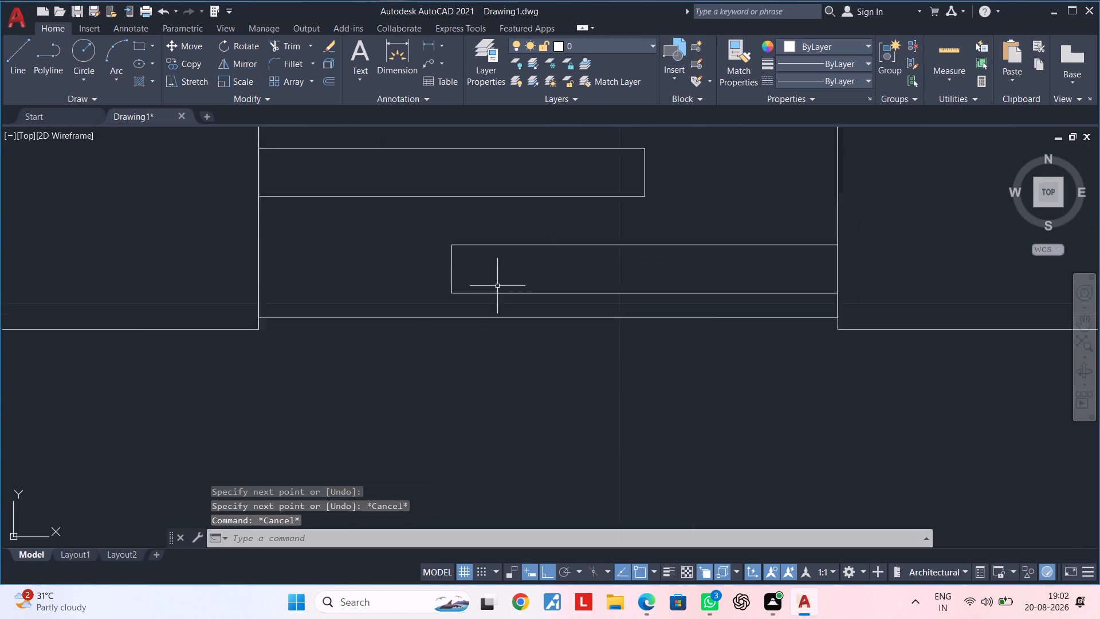
Join the lines of the copied window's upper and lower sliding panels into polylines.
scroll(505, 292, "down", 2)
scroll(520, 304, "up", 3)
left_click(529, 287)
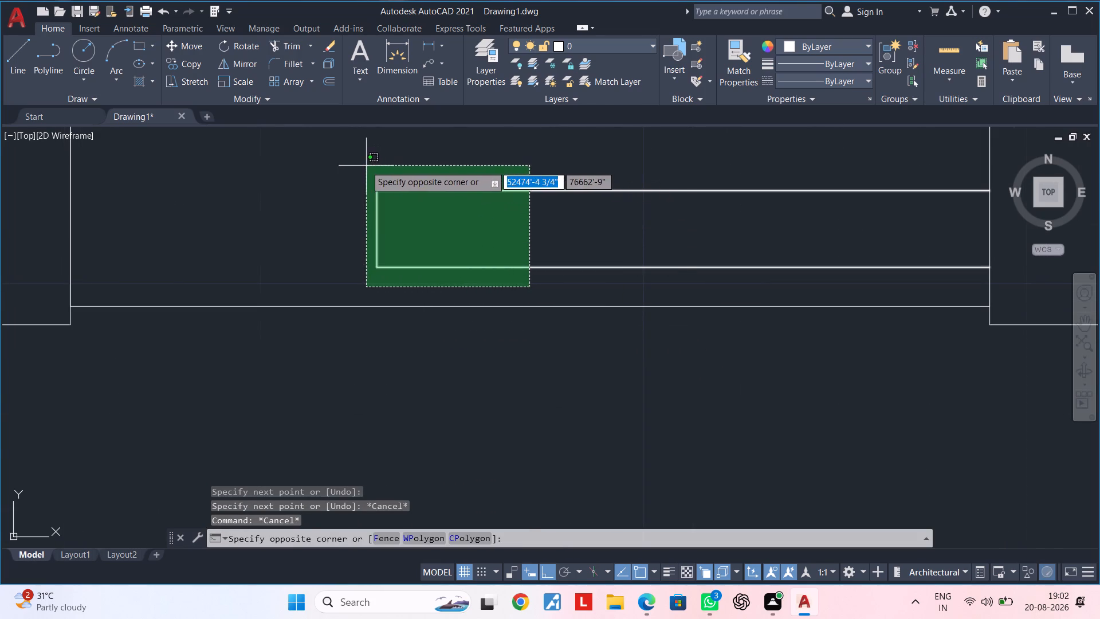
left_click(363, 164)
middle_click_drag(370, 205, 415, 399)
left_click(697, 334)
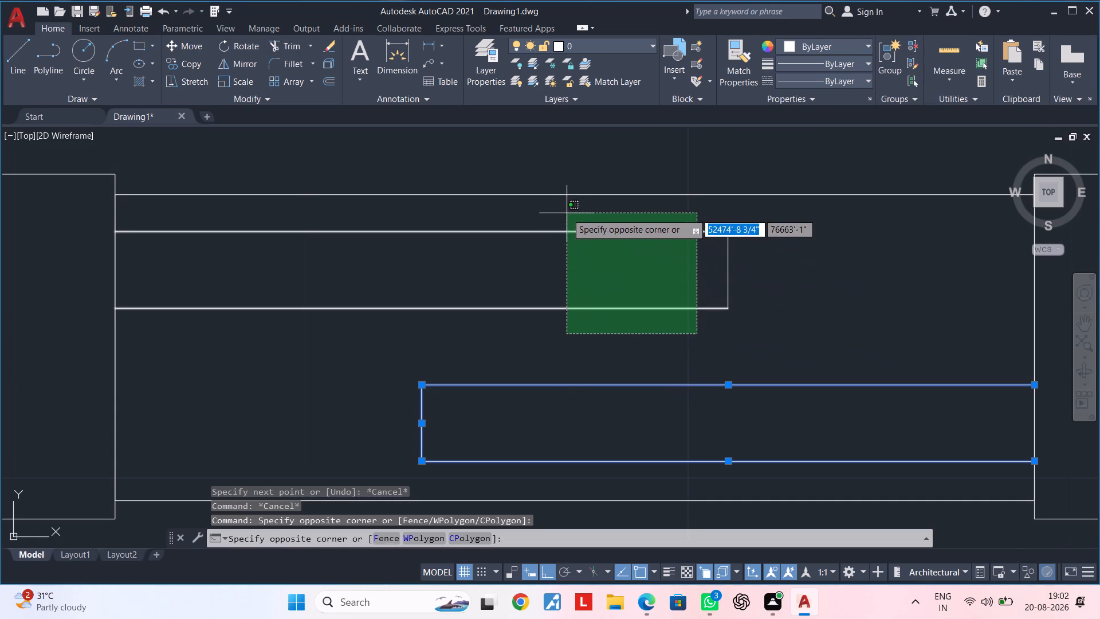
left_click(564, 212)
left_click(760, 254)
left_click(615, 281)
type("j")
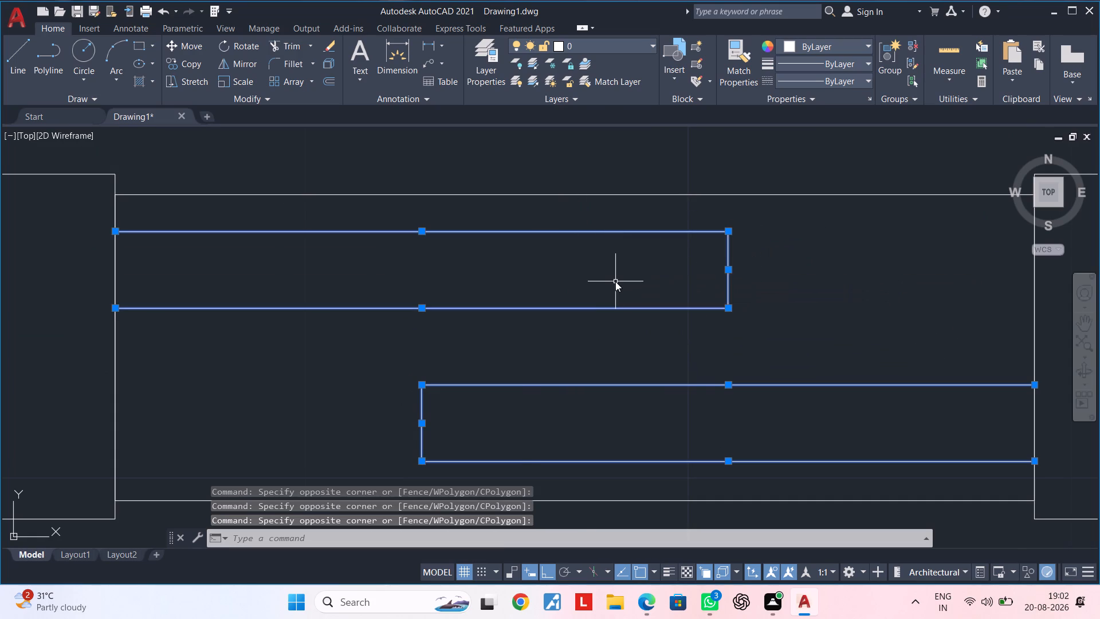
key("space")
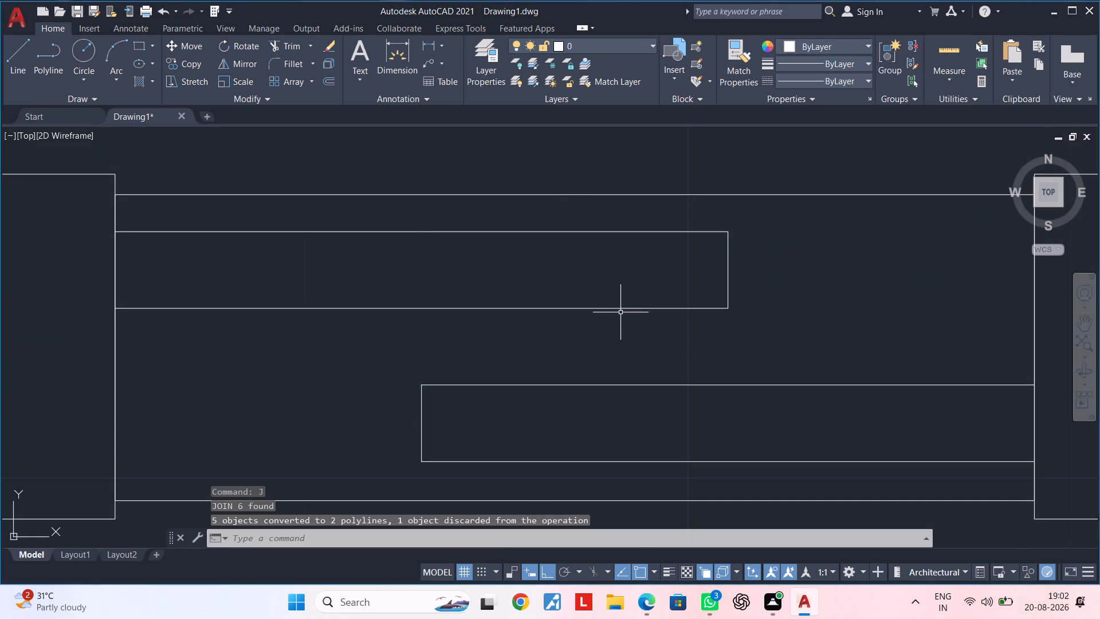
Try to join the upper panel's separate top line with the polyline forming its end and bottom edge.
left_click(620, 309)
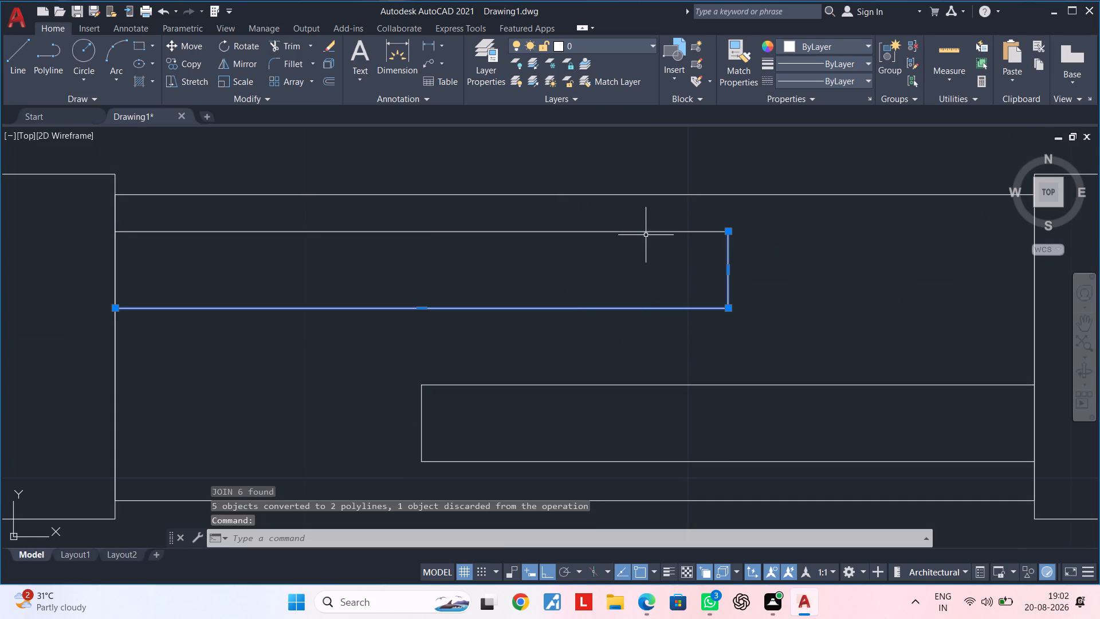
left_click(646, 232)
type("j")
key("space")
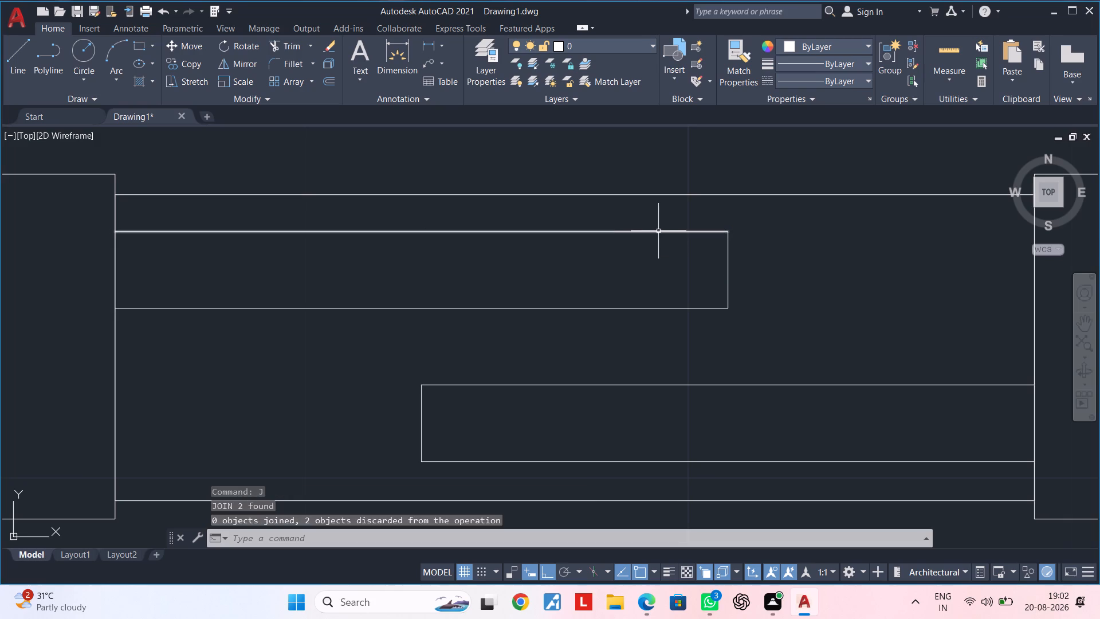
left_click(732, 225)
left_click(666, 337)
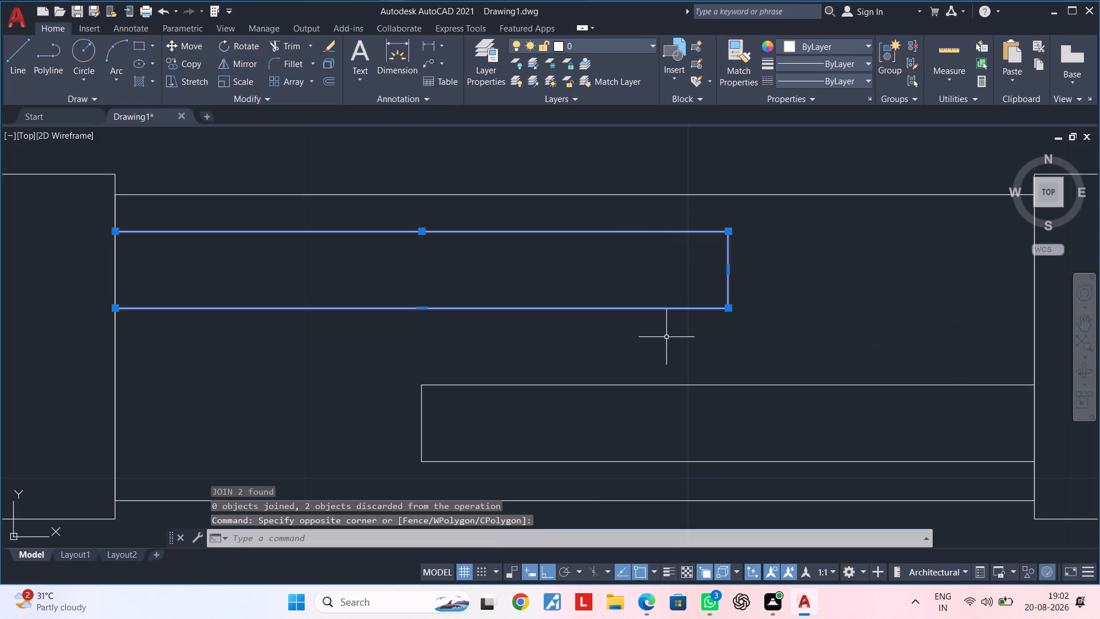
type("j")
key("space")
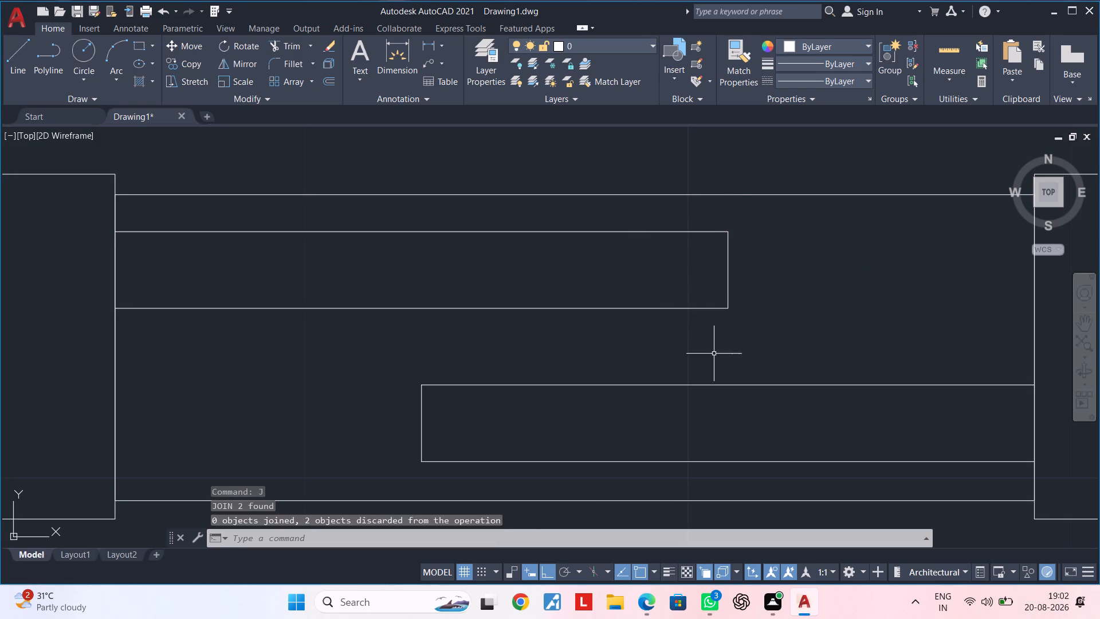
Inspect closely the corner where the upper panel's top line meets its vertical end line.
middle_click_drag(718, 357, 713, 351)
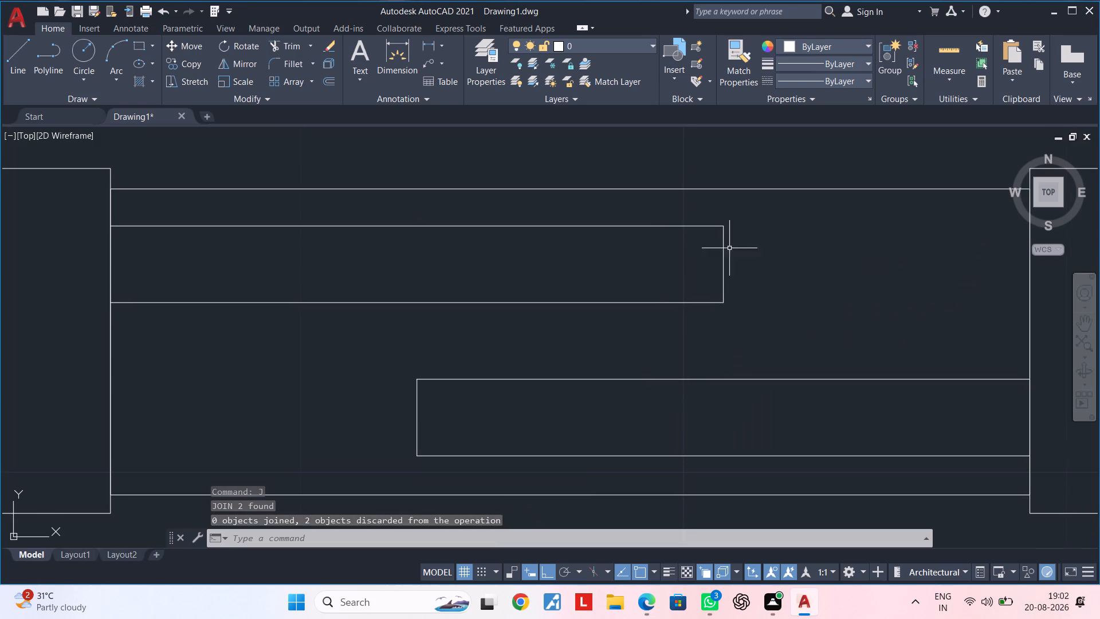
scroll(715, 218, "up", 6)
scroll(728, 269, "up", 3)
middle_click_drag(791, 247, 758, 268)
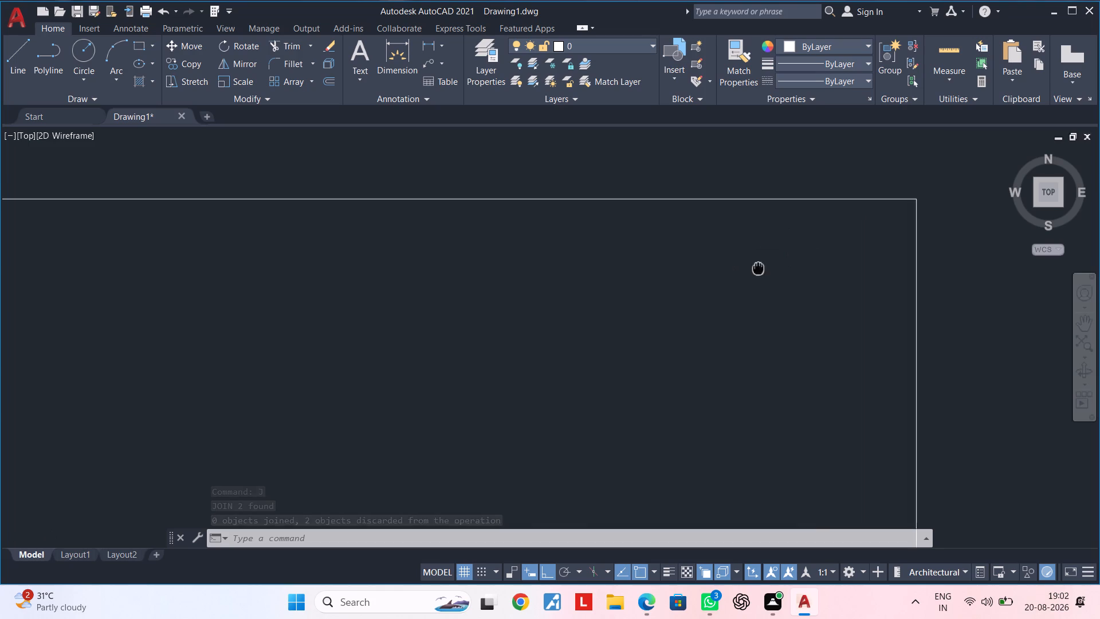
middle_click_drag(758, 268, 434, 389)
scroll(596, 312, "up", 4)
scroll(539, 355, "up", 3)
scroll(500, 297, "up", 4)
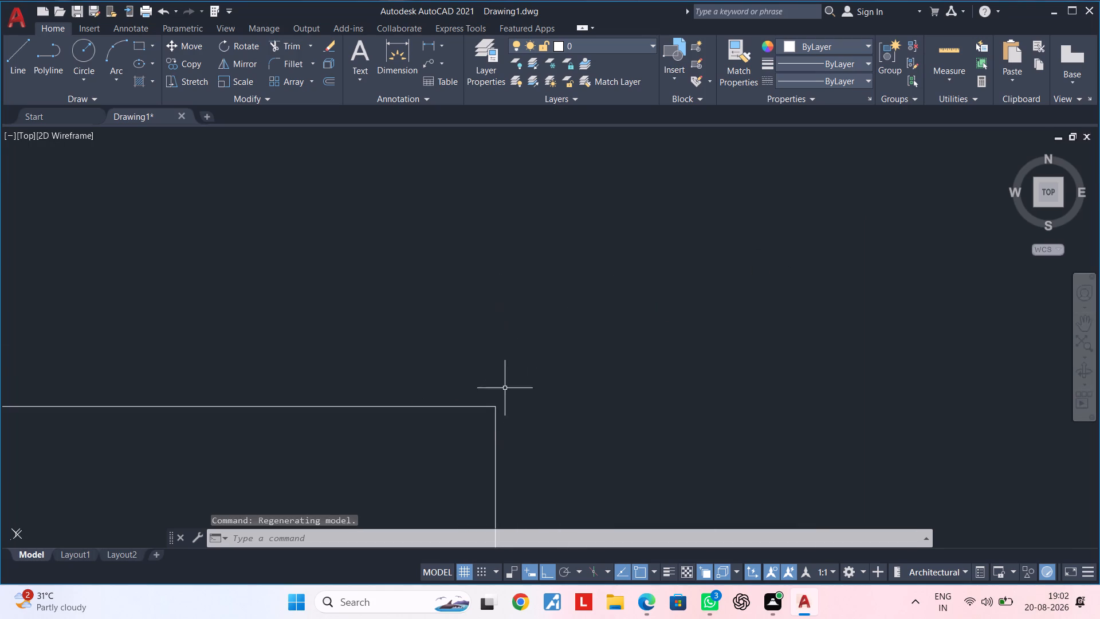
middle_click_drag(497, 405, 532, 355)
scroll(511, 381, "up", 13)
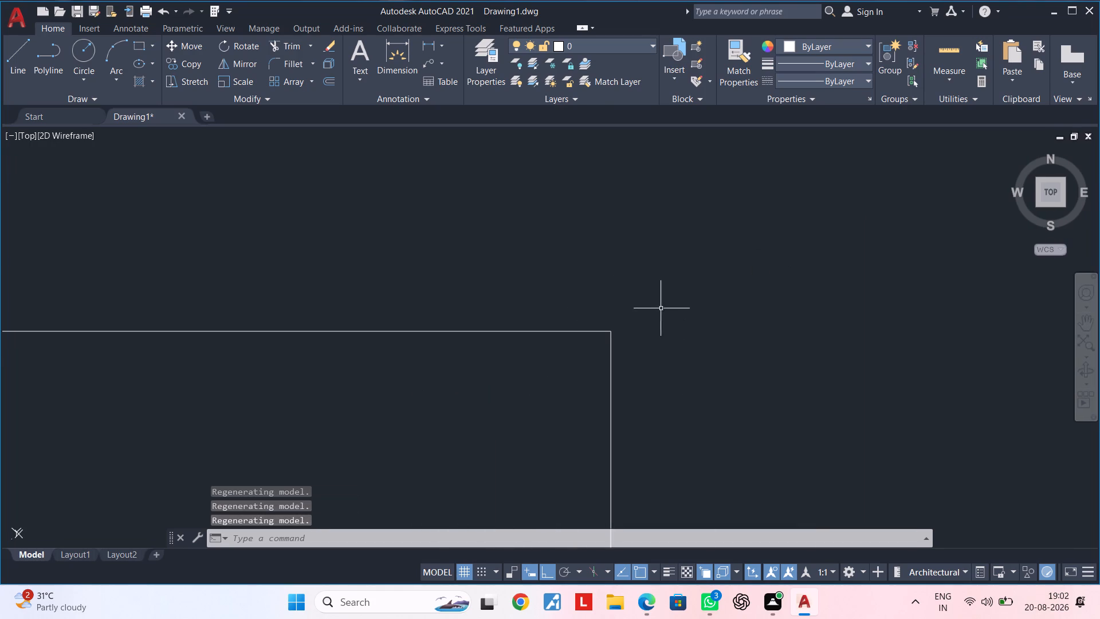
scroll(639, 318, "up", 5)
scroll(470, 346, "up", 5)
scroll(622, 284, "up", 5)
scroll(622, 284, "down", 13)
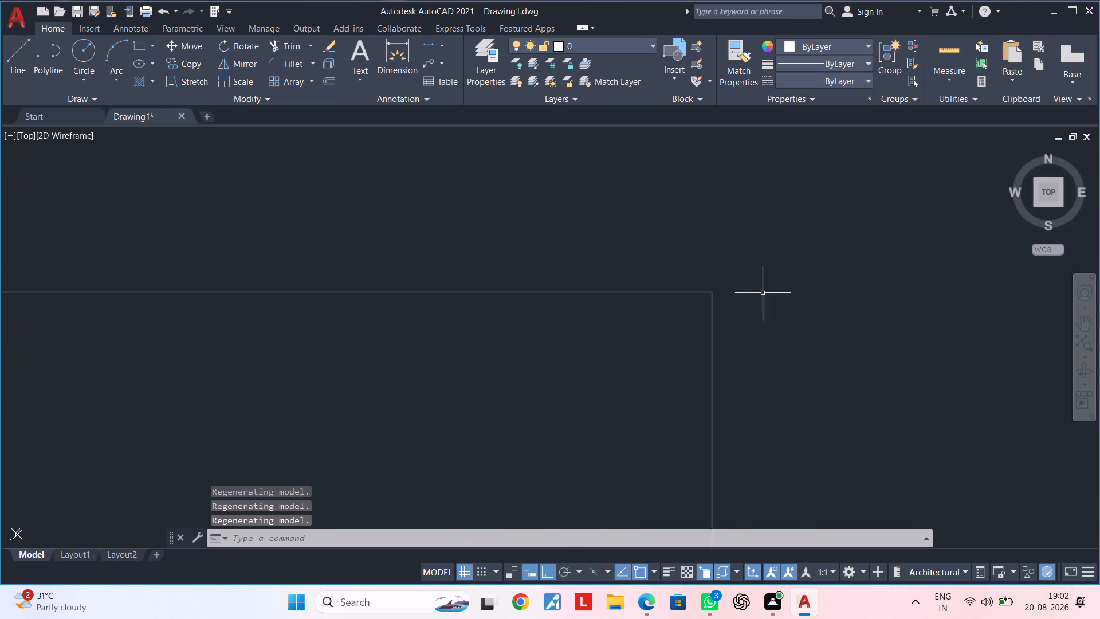
scroll(763, 293, "down", 20)
scroll(763, 293, "down", 9)
scroll(848, 318, "up", 5)
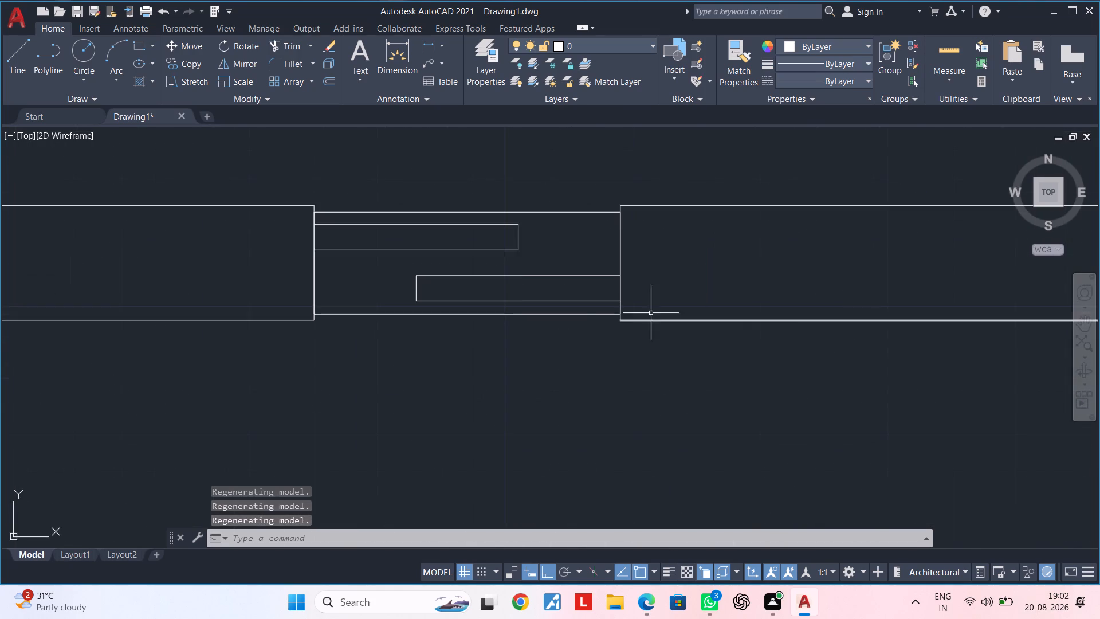
Look over the floor plan down to the stepped wall corner beside the outer wall.
scroll(516, 289, "down", 2)
middle_click_drag(520, 289, 754, 218)
scroll(740, 297, "down", 3)
middle_click_drag(742, 304, 696, 255)
middle_click_drag(765, 381, 739, 272)
scroll(740, 276, "up", 1)
scroll(752, 396, "down", 3)
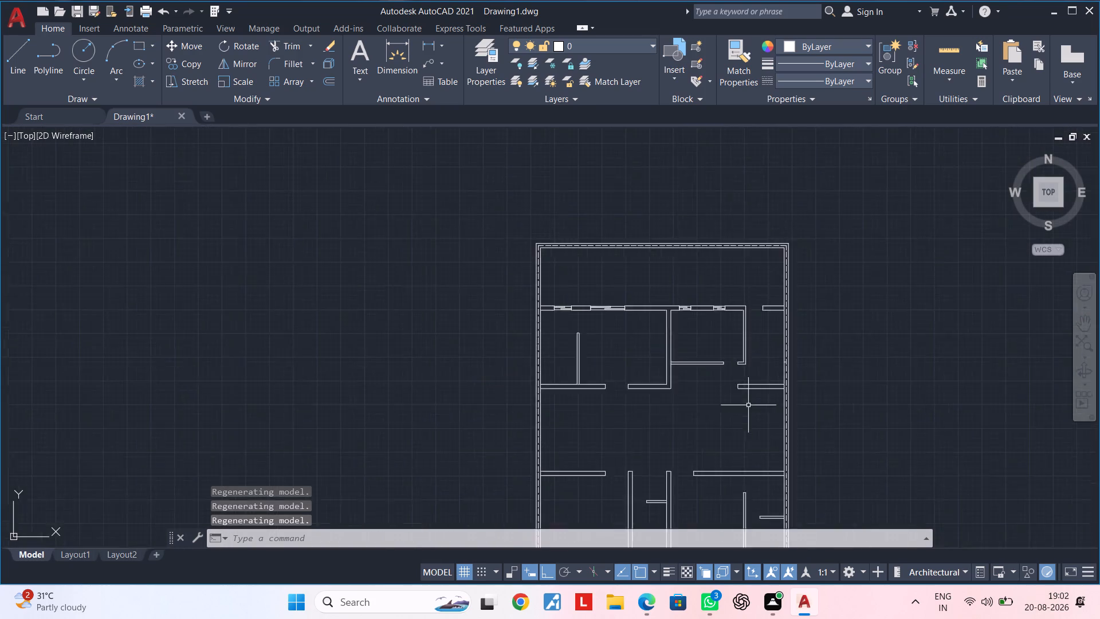
scroll(747, 408, "up", 1)
middle_click_drag(740, 387, 720, 285)
middle_click_drag(748, 429, 724, 240)
middle_click_drag(737, 339, 730, 273)
scroll(730, 281, "up", 3)
middle_click_drag(683, 389, 642, 351)
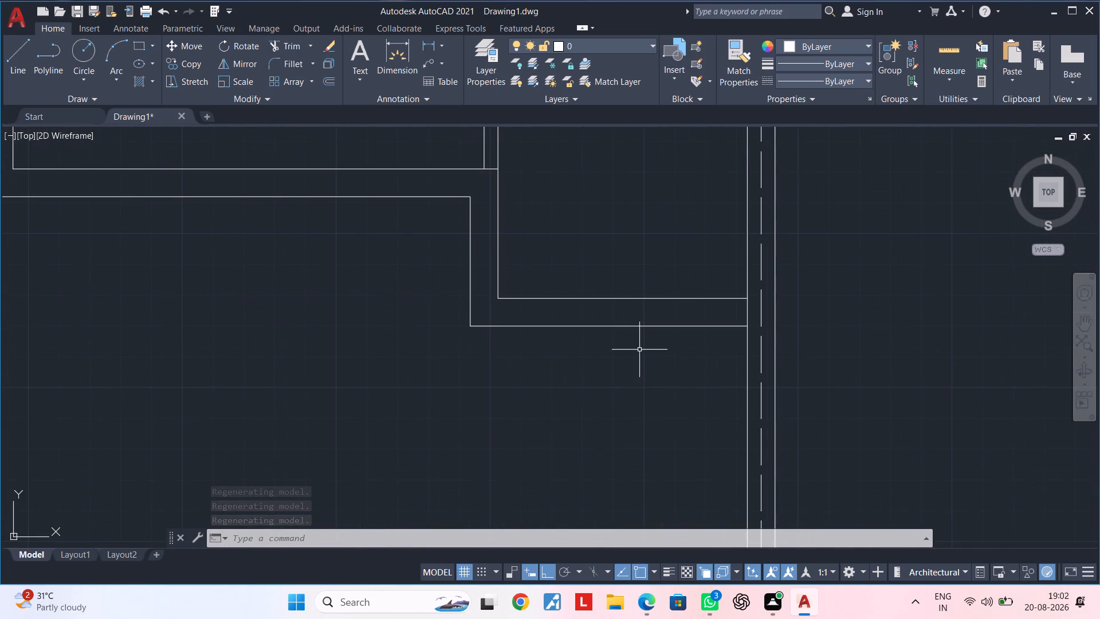
middle_click_drag(535, 358, 629, 370)
key("Escape")
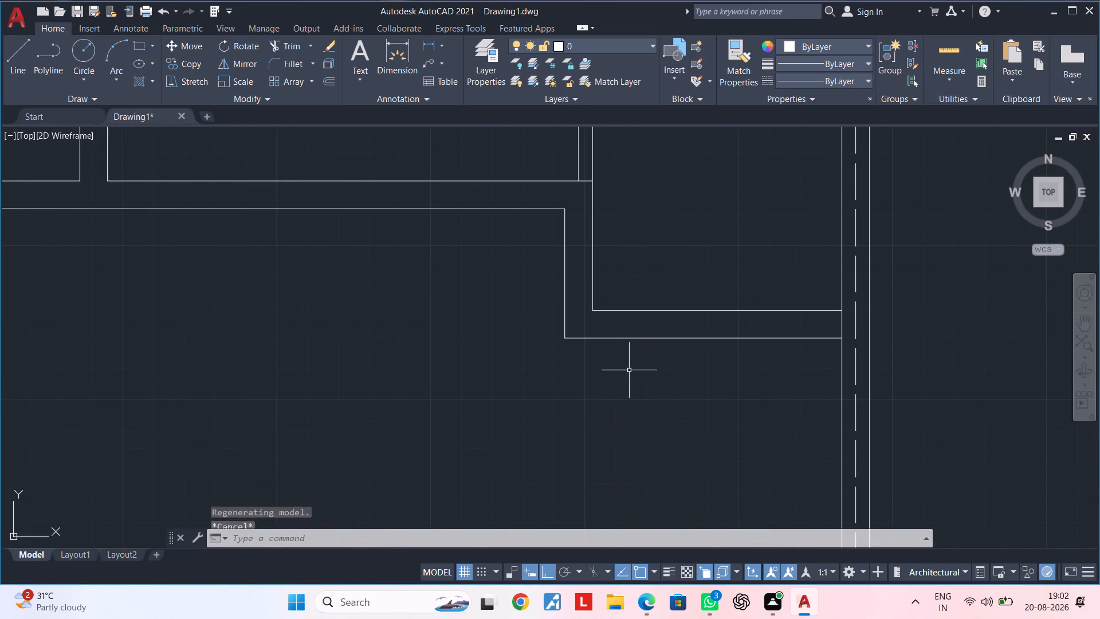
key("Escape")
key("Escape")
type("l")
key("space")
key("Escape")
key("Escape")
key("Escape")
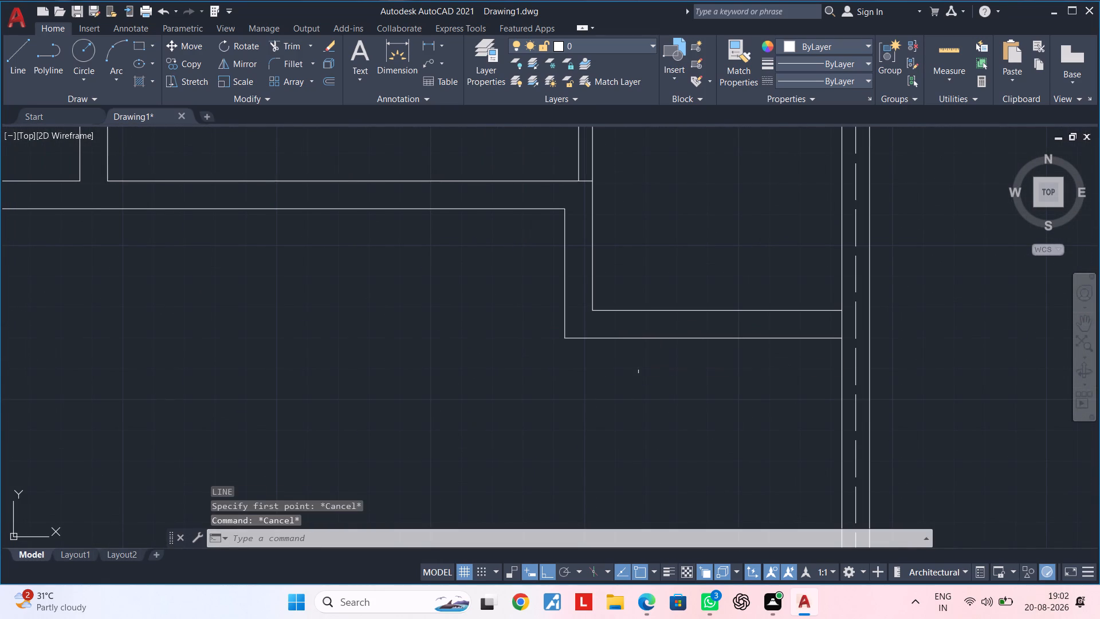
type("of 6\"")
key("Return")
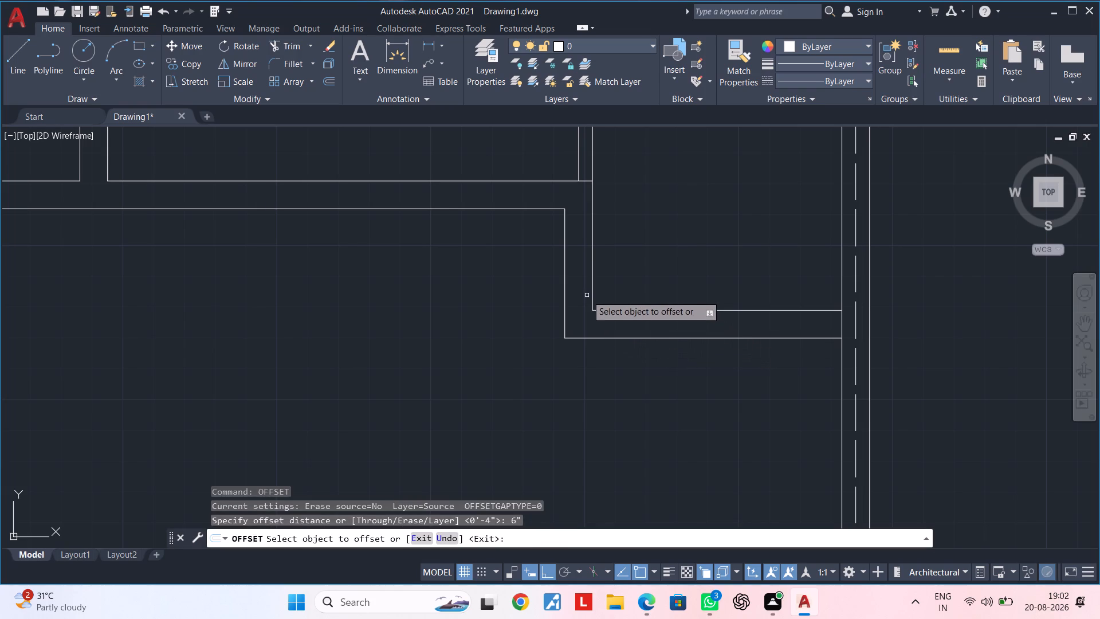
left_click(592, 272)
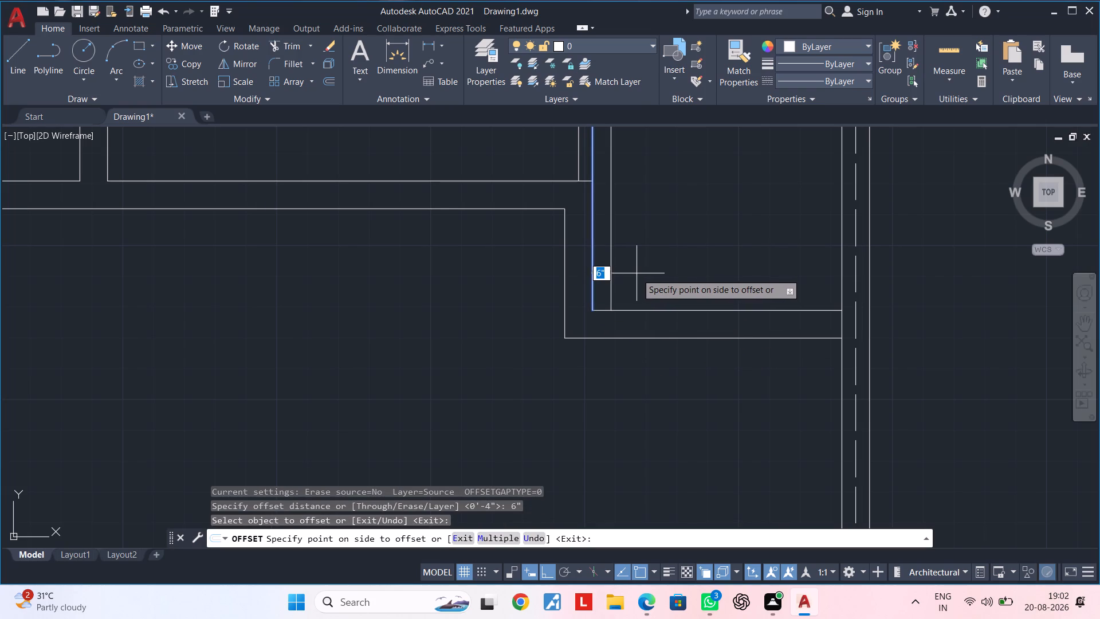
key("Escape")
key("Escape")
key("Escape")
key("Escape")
Offset the inner vertical line of the stepped wall corner 9" toward the outer wall.
type("of 9\"")
key("Return")
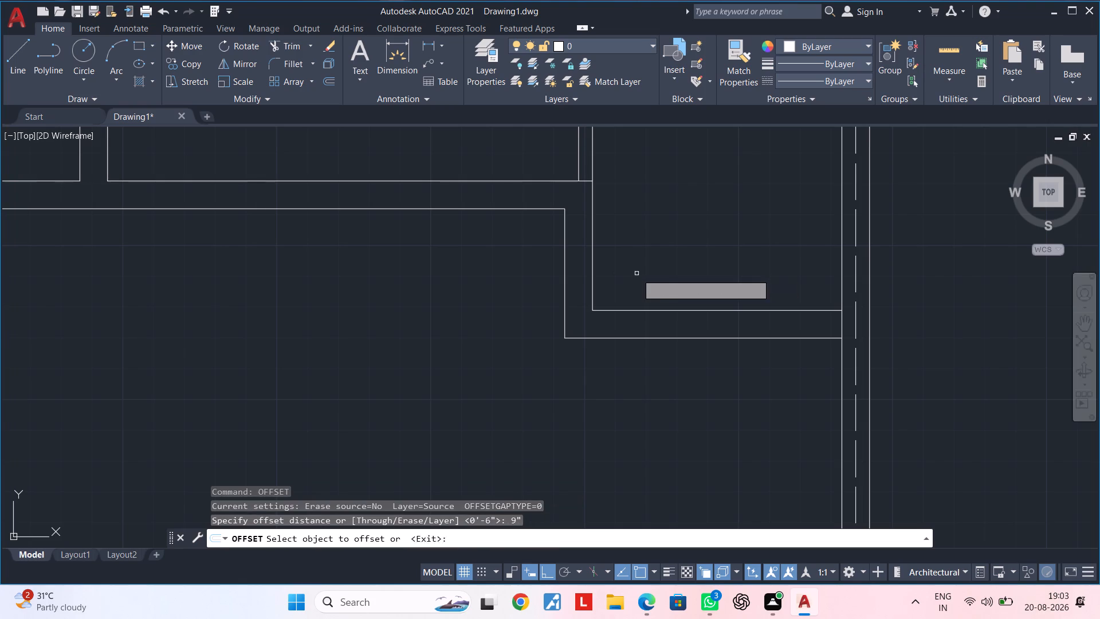
left_click(594, 273)
left_click(666, 273)
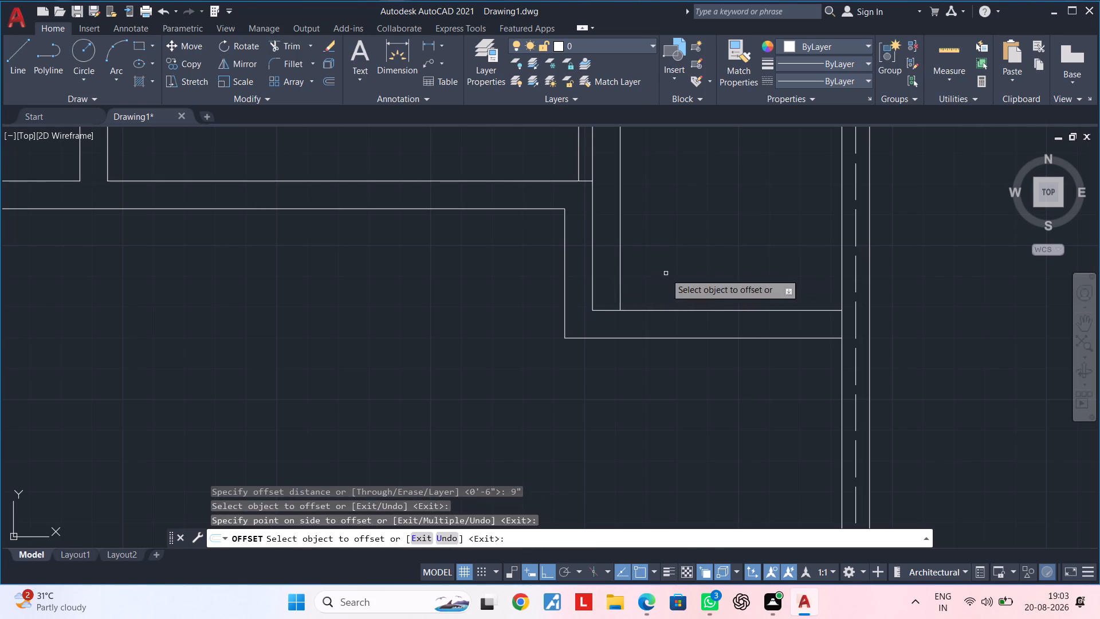
key("Escape")
key("Escape")
Extend the offset line across the short horizontal wall and trim away its part above the wall, leaving a jamb line.
type("ex")
key("space")
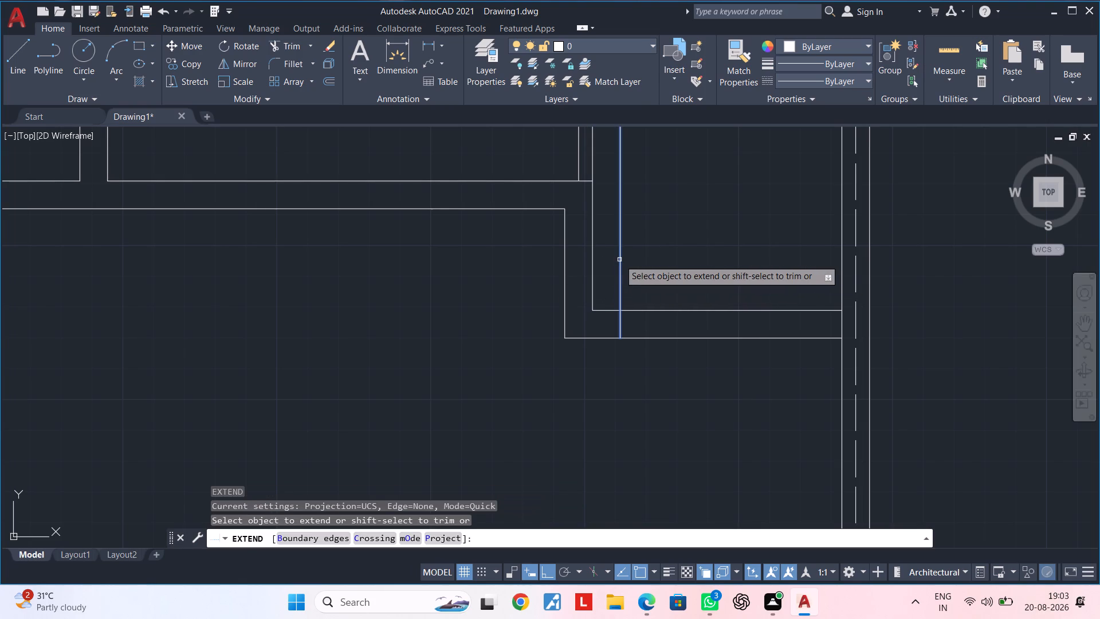
left_click(620, 260)
key("Escape")
key("Escape")
type("tr")
key("space")
left_click(620, 260)
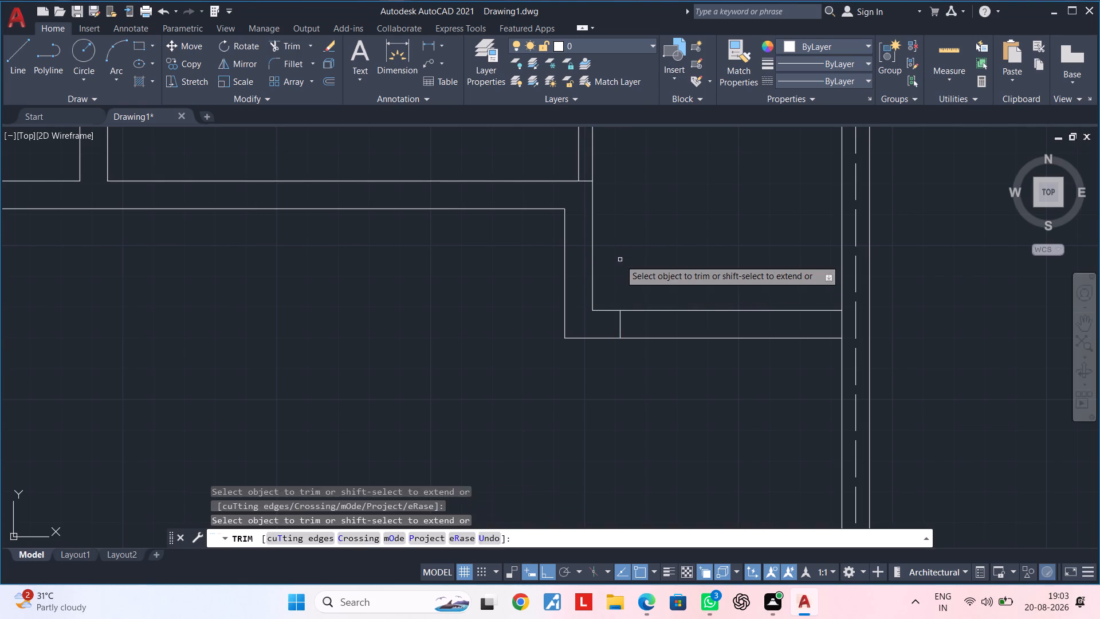
key("Escape")
Offset the jamb line 2' toward the outer wall to mark the other side of the window opening.
middle_click_drag(656, 303, 646, 283)
key("Escape")
key("Escape")
key("Escape")
type("of 2'")
key("Return")
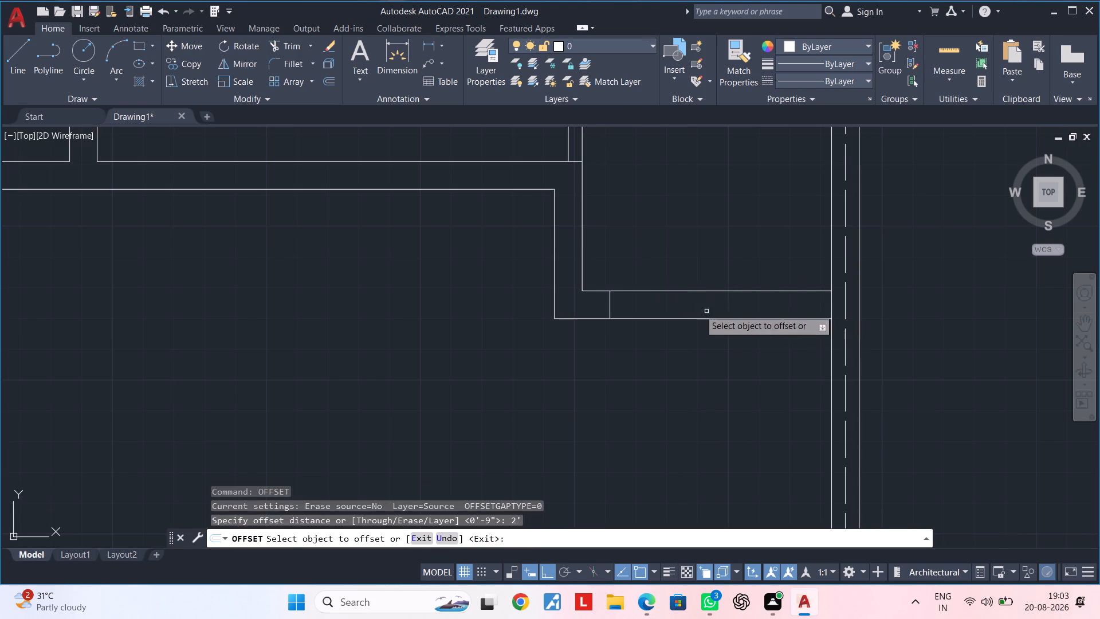
left_click(610, 309)
left_click(746, 304)
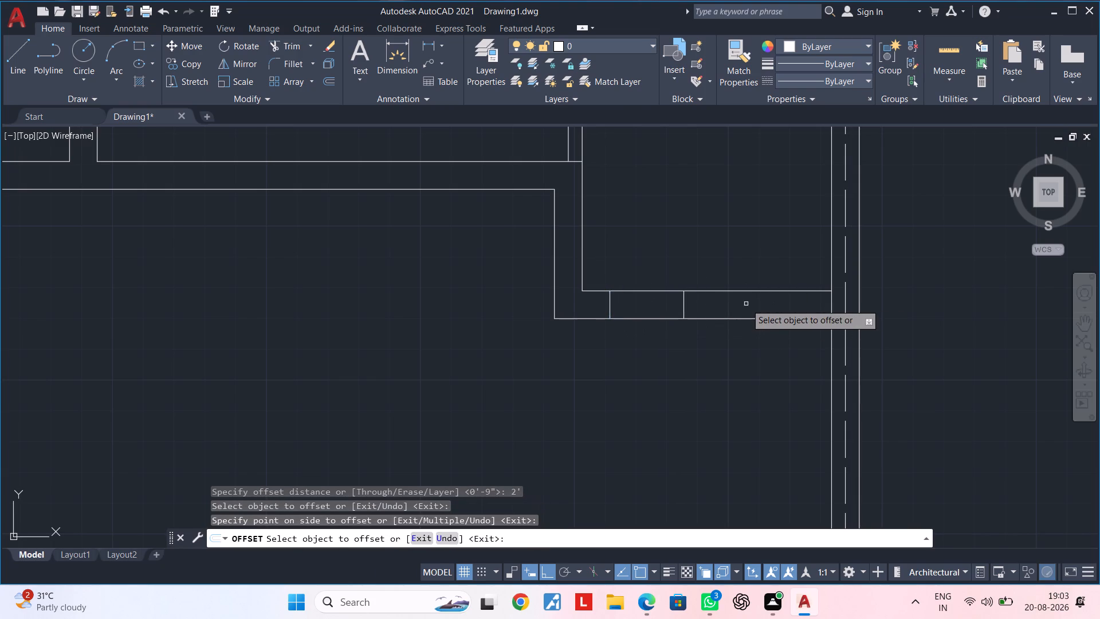
key("Escape")
key("Escape")
key("Escape")
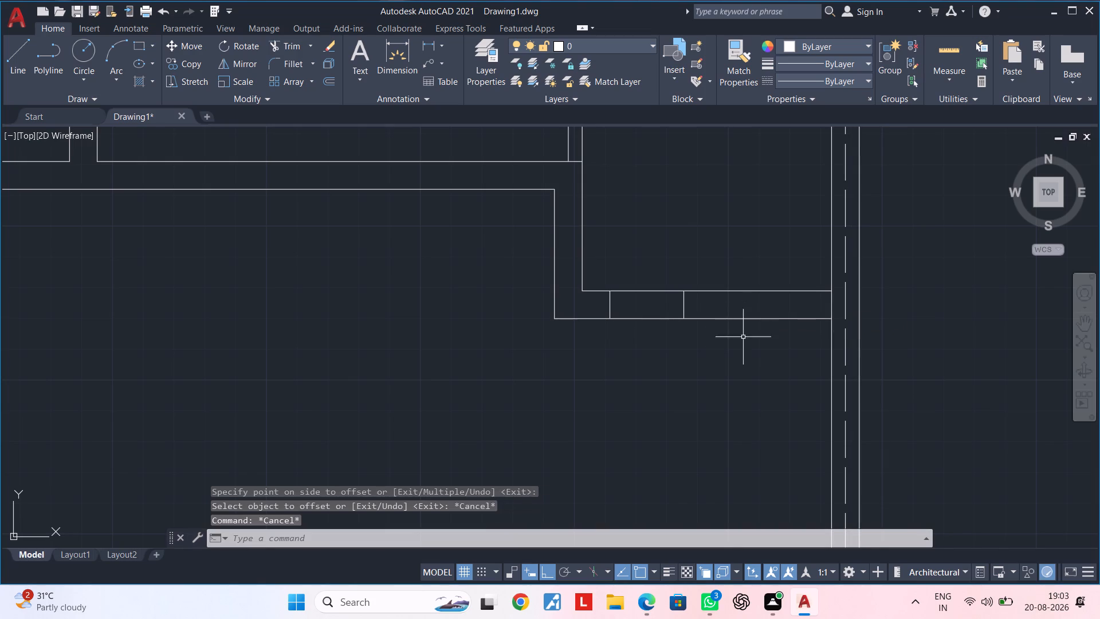
Trim both wall lines between the two jamb lines to open the 2' window opening.
key("Escape")
key("Escape")
type("tr")
key("space")
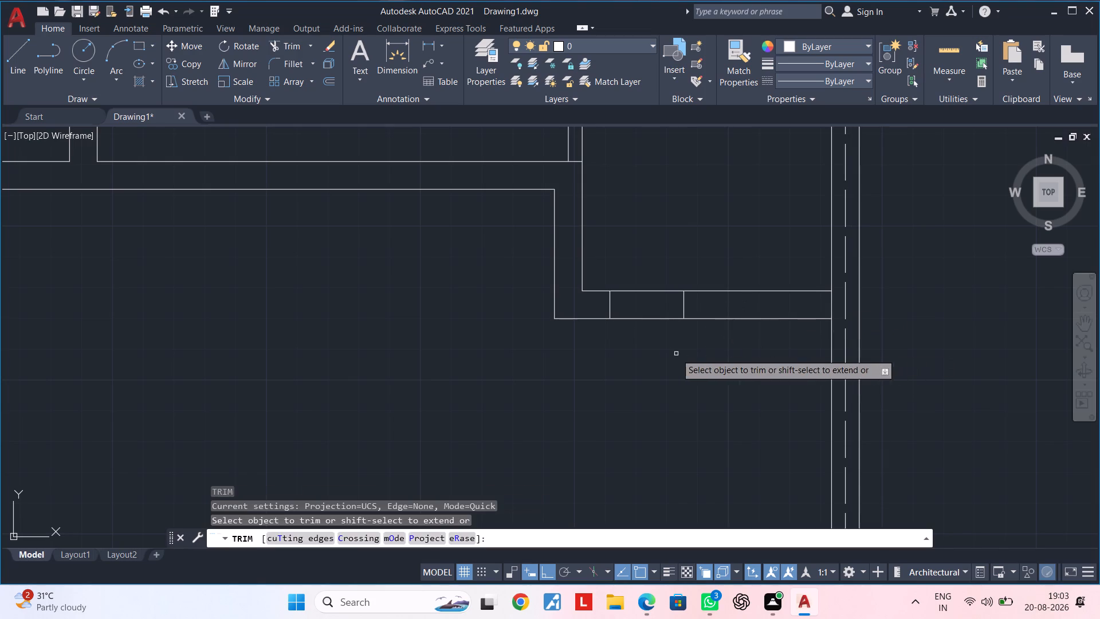
left_click(650, 354)
left_click(650, 268)
scroll(650, 269, "down", 2)
middle_click_drag(652, 296, 622, 386)
key("Escape")
key("Escape")
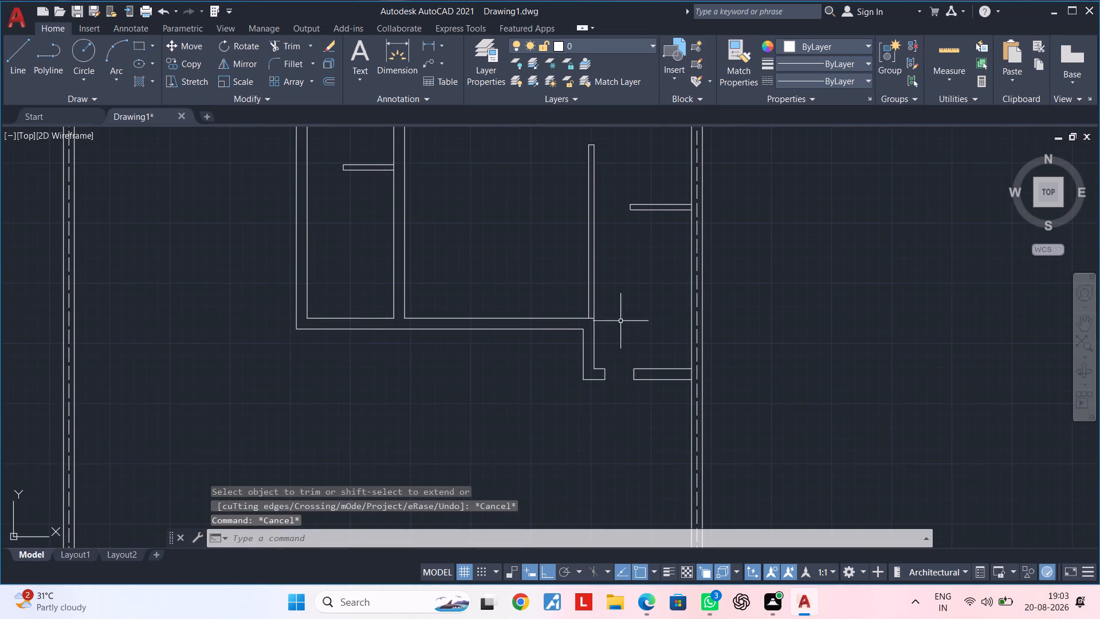
Copy the small sliding window nearest the room corner in the plan's upper wall into the new 2' opening beside the stepped corner.
middle_click_drag(612, 301, 611, 497)
scroll(611, 491, "down", 3)
scroll(589, 312, "up", 4)
middle_click_drag(600, 292, 580, 391)
scroll(572, 361, "up", 2)
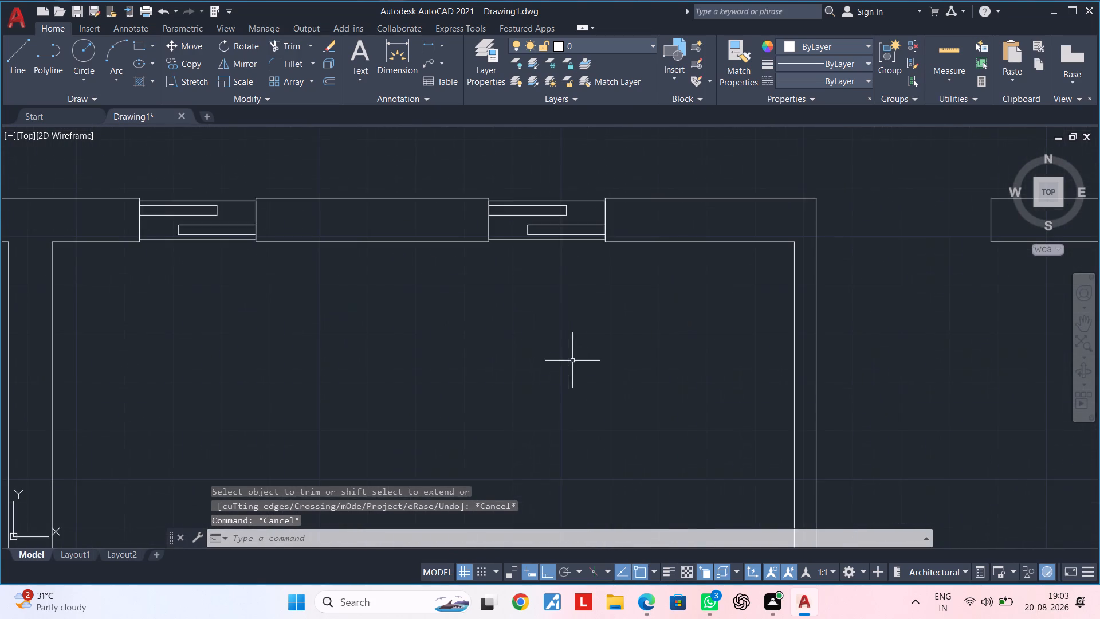
middle_click_drag(556, 331, 559, 430)
left_click(632, 414)
key("Escape")
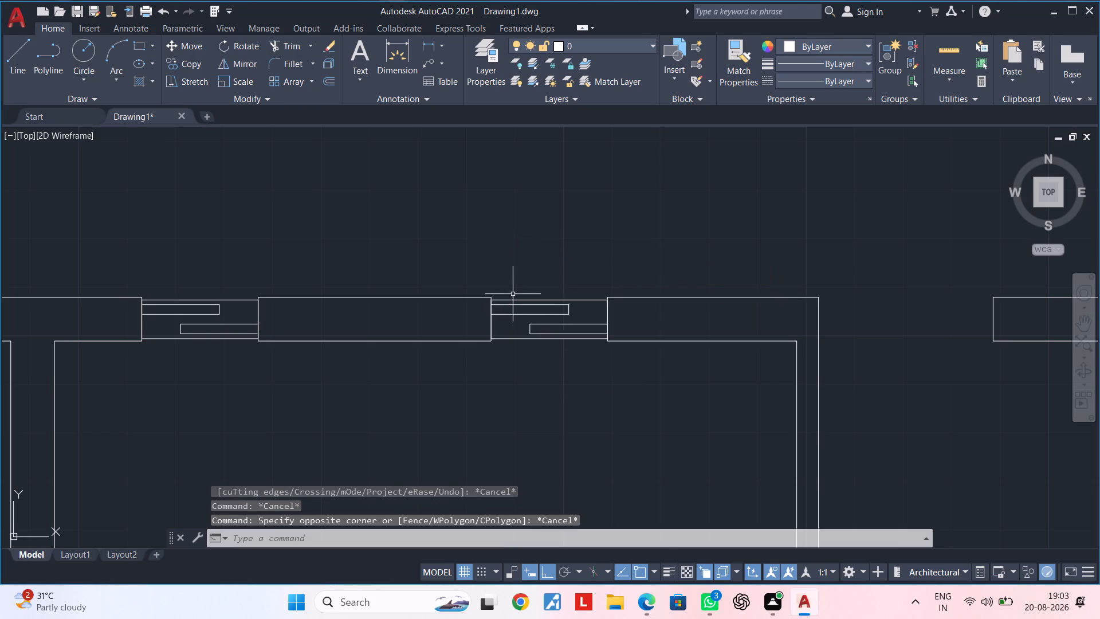
left_click(565, 364)
left_click(510, 245)
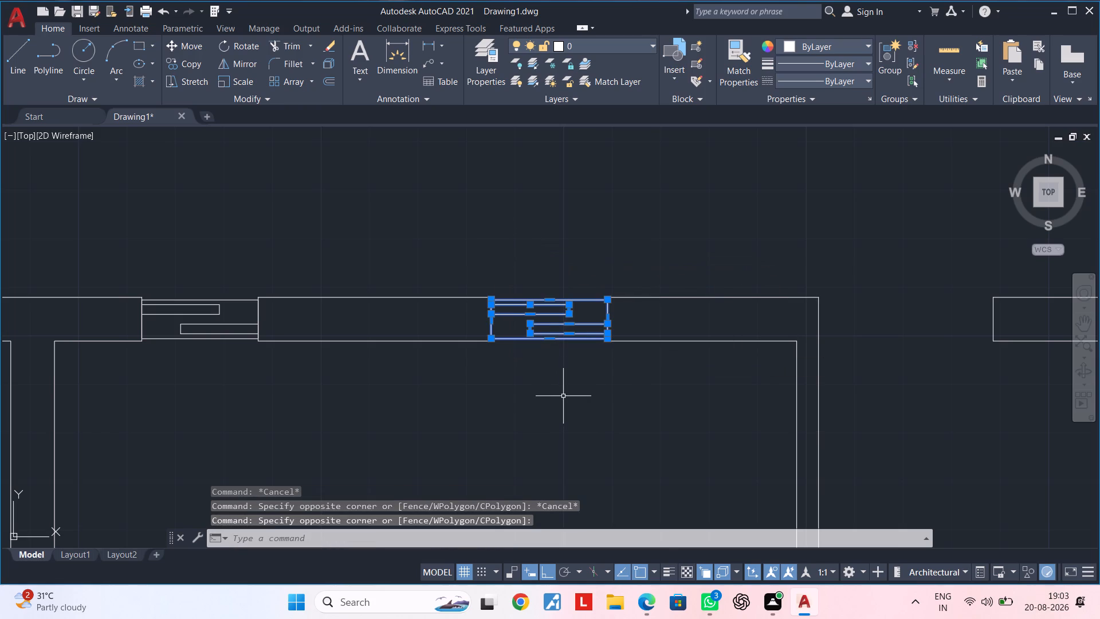
type("co")
key("space")
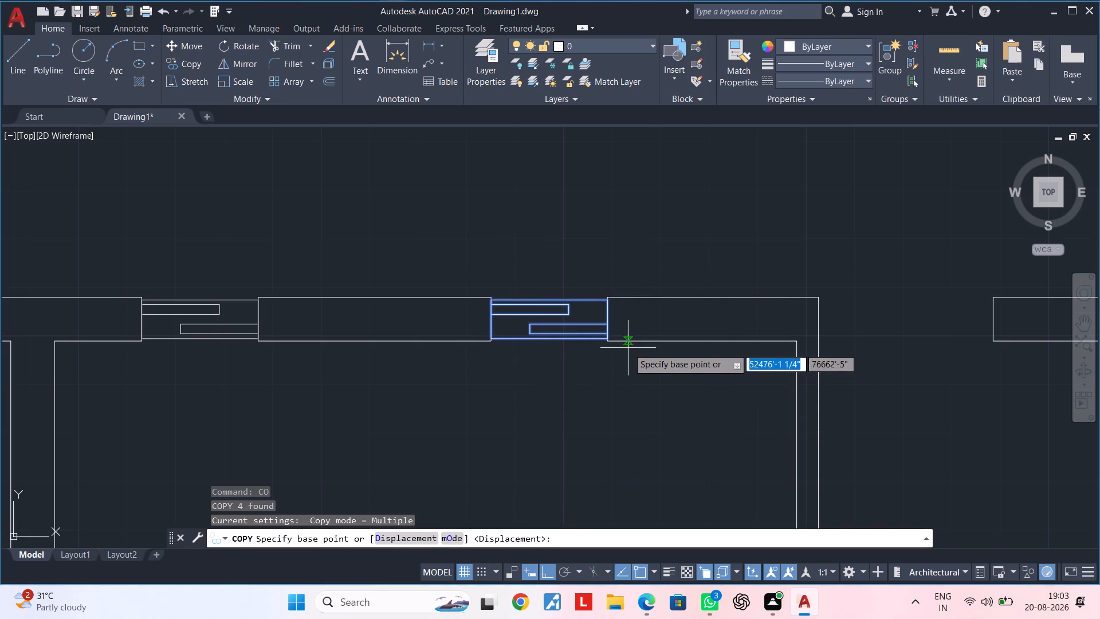
scroll(613, 342, "up", 3)
left_click(585, 332)
scroll(605, 408, "down", 5)
middle_click_drag(607, 416, 576, 174)
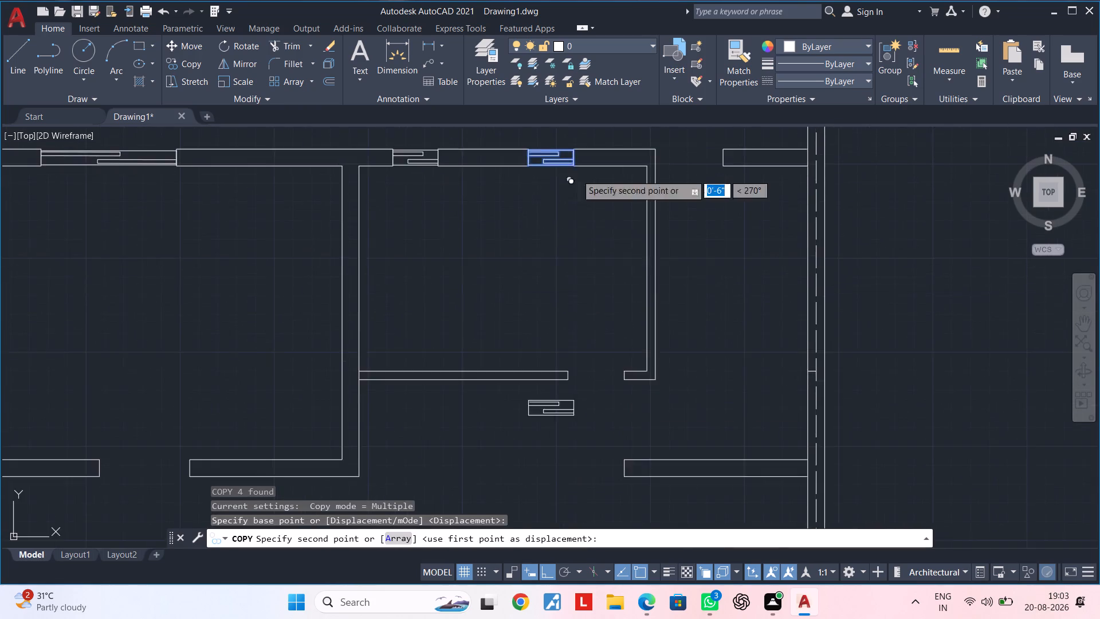
scroll(635, 425, "down", 1)
middle_click_drag(635, 405, 602, 182)
middle_click_drag(657, 475, 624, 194)
middle_click(614, 314)
scroll(627, 473, "up", 2)
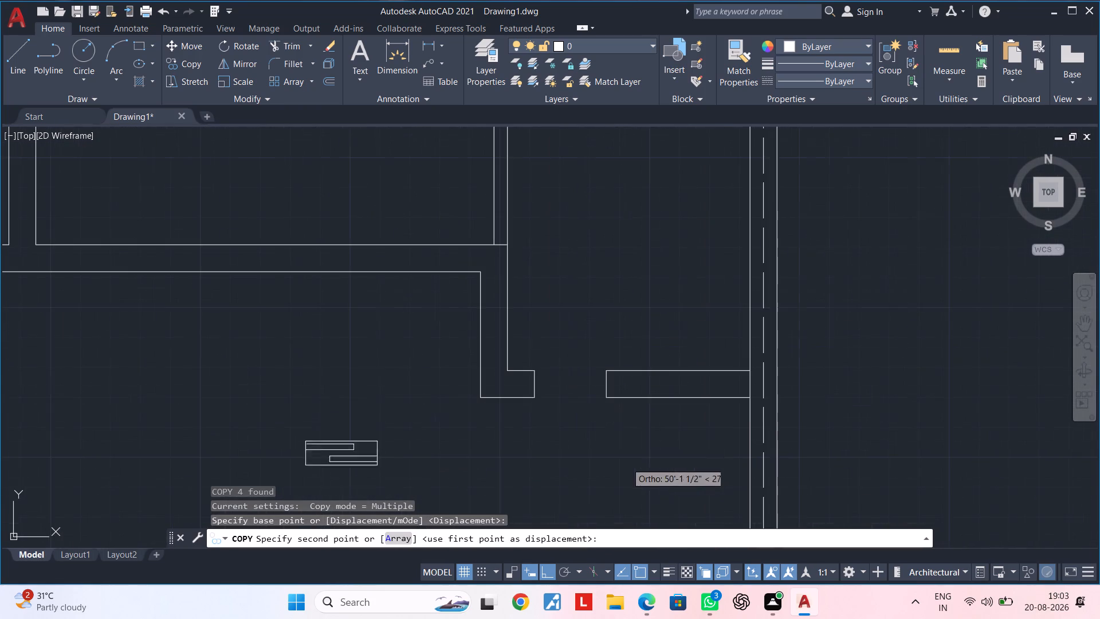
scroll(601, 397, "up", 5)
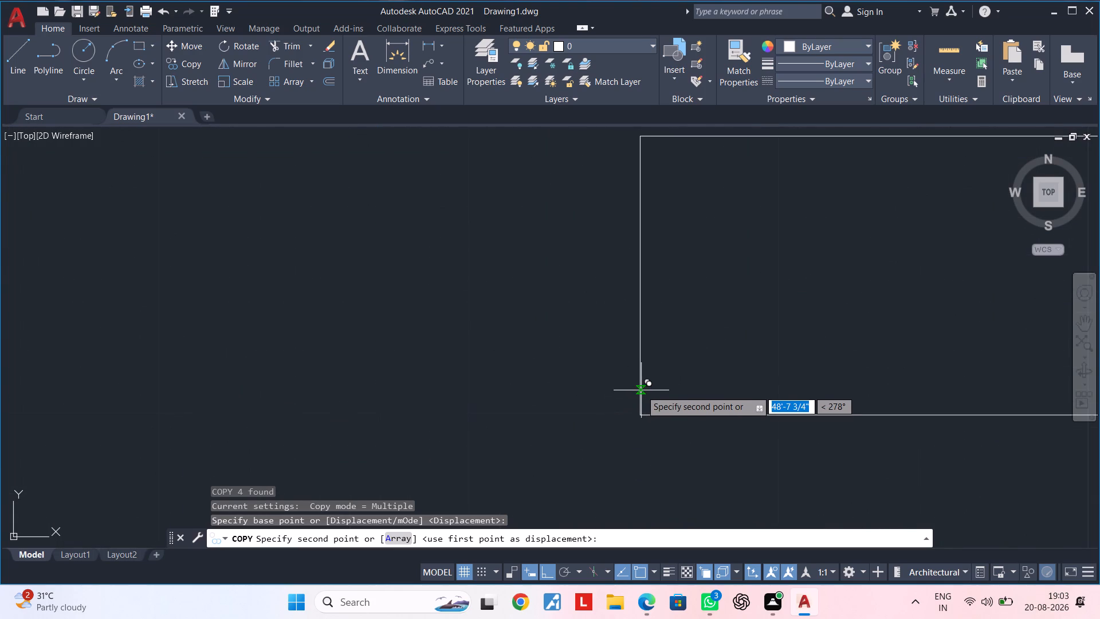
left_click(641, 395)
scroll(710, 411, "down", 2)
key("Escape")
scroll(702, 455, "down", 1)
key("Escape")
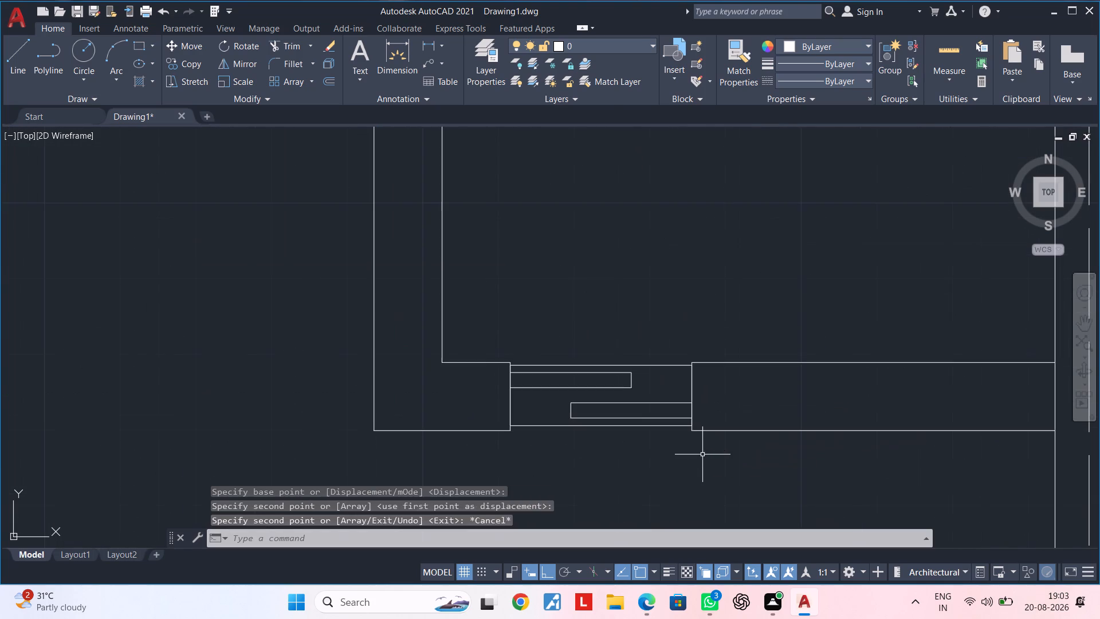
key("Escape")
Look over the placed window, the surrounding rooms and the wide sliding window in the plan's upper wall.
scroll(520, 365, "up", 3)
scroll(520, 365, "down", 3)
middle_click_drag(586, 390, 572, 222)
key("Escape")
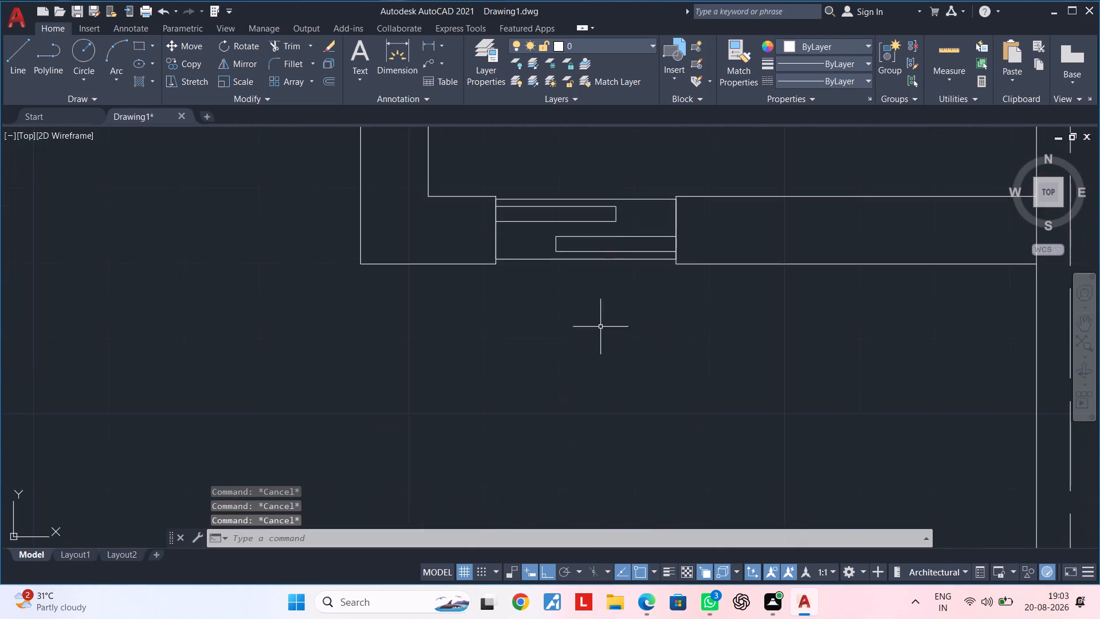
scroll(600, 328, "down", 3)
middle_click_drag(577, 345, 739, 378)
middle_click_drag(603, 366, 735, 363)
scroll(666, 348, "down", 1)
middle_click_drag(666, 348, 607, 392)
middle_click_drag(570, 387, 639, 381)
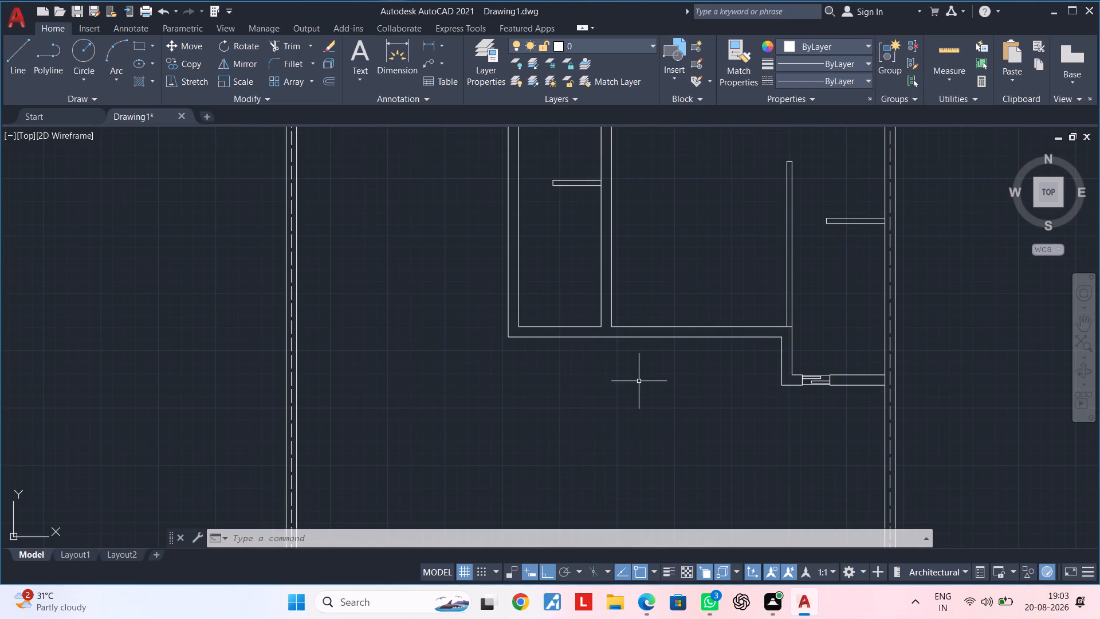
key("Escape")
key("Escape")
key("Escape")
key("Escape")
scroll(491, 429, "down", 1)
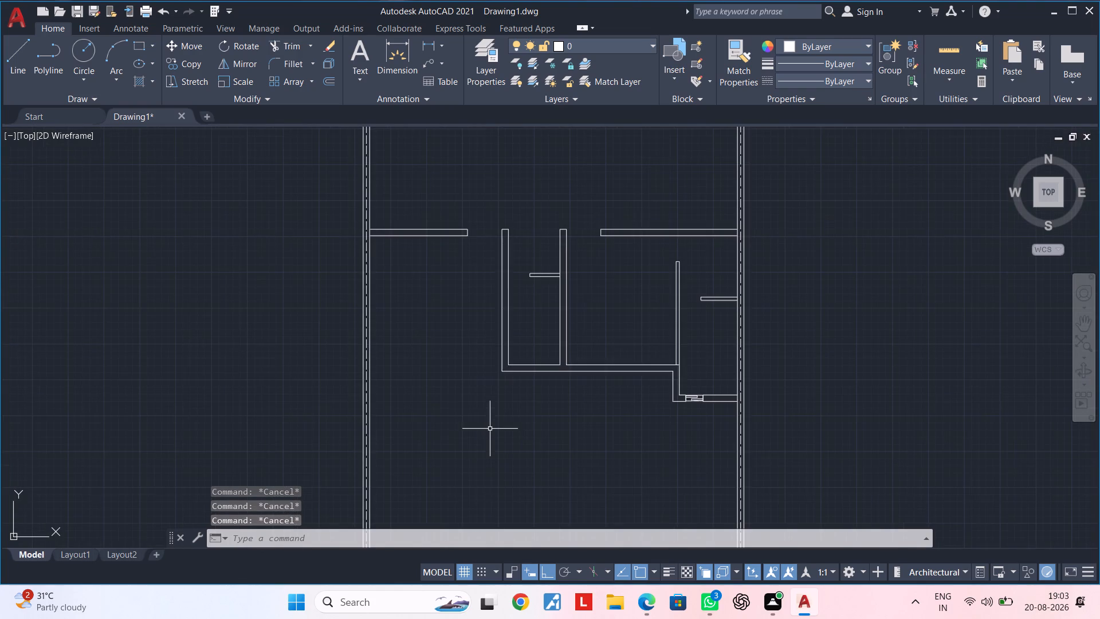
middle_click_drag(477, 413, 480, 543)
middle_click_drag(492, 346, 469, 519)
scroll(446, 285, "up", 5)
middle_click_drag(419, 338, 414, 367)
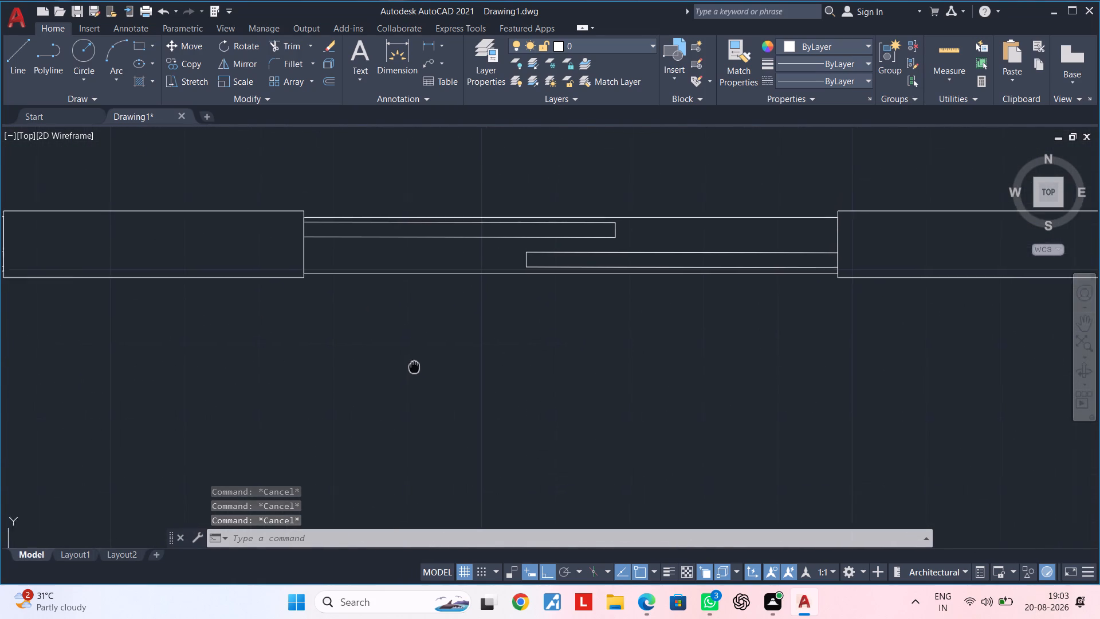
middle_click_drag(414, 367, 394, 418)
scroll(397, 413, "down", 3)
middle_click_drag(473, 434, 485, 299)
scroll(498, 326, "down", 3)
middle_click_drag(534, 412, 535, 237)
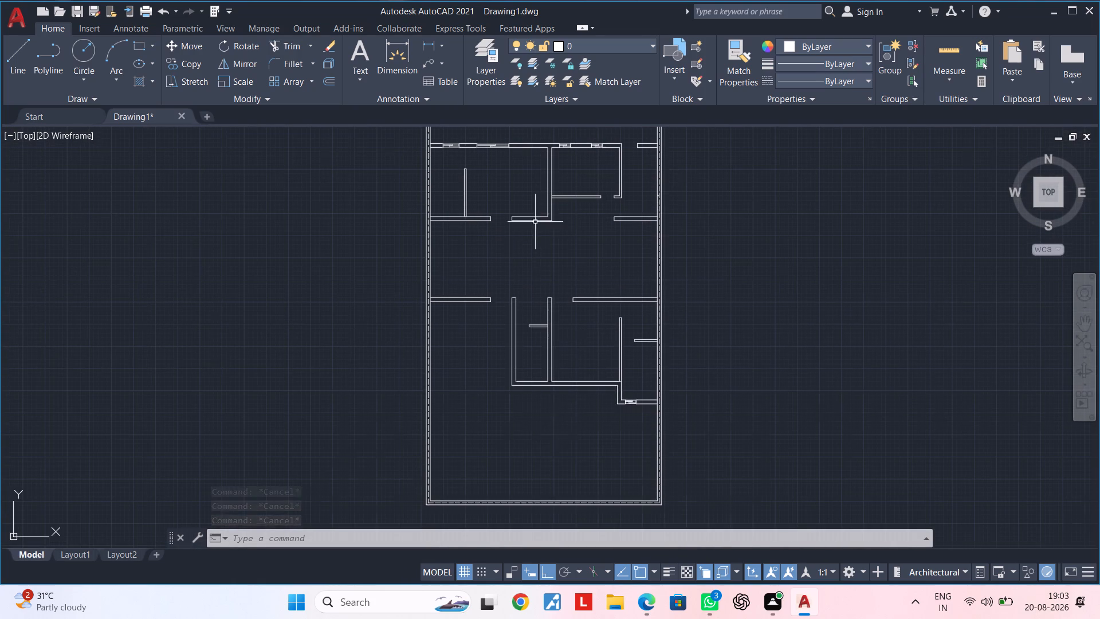
Copy the wide sliding window from the plan's upper wall onto the lower room's bottom wall, between the partition and the stepped corner.
middle_click_drag(518, 356, 514, 564)
scroll(514, 564, "up", 1)
middle_click_drag(512, 428, 511, 495)
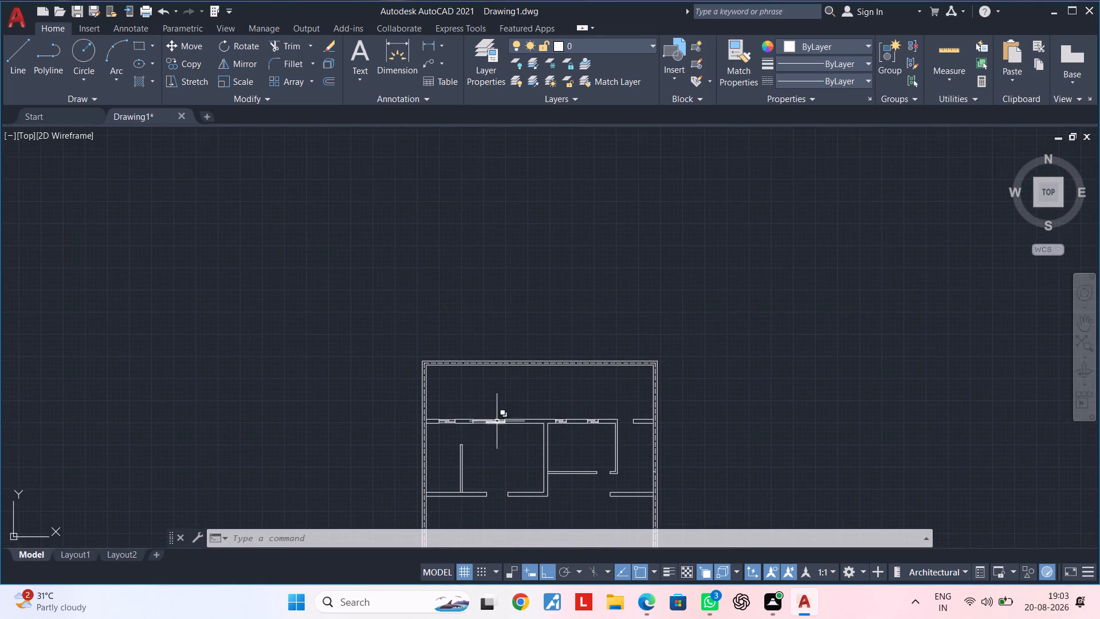
scroll(497, 421, "up", 5)
middle_click_drag(477, 414, 496, 532)
left_click(560, 436)
left_click(442, 268)
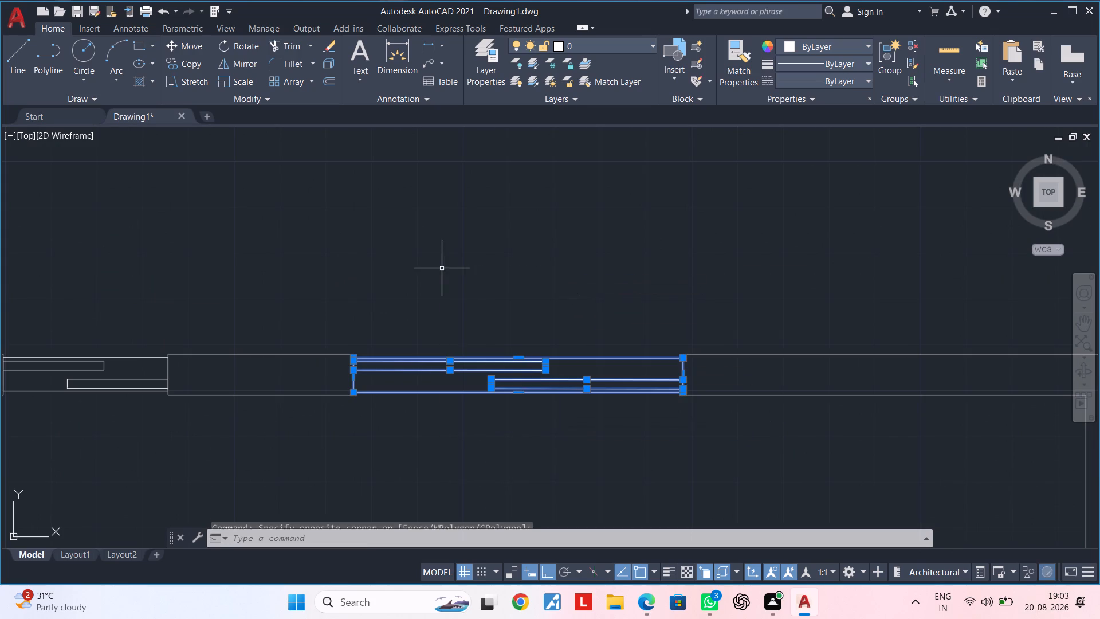
middle_click_drag(492, 394, 442, 276)
key("c")
type("o")
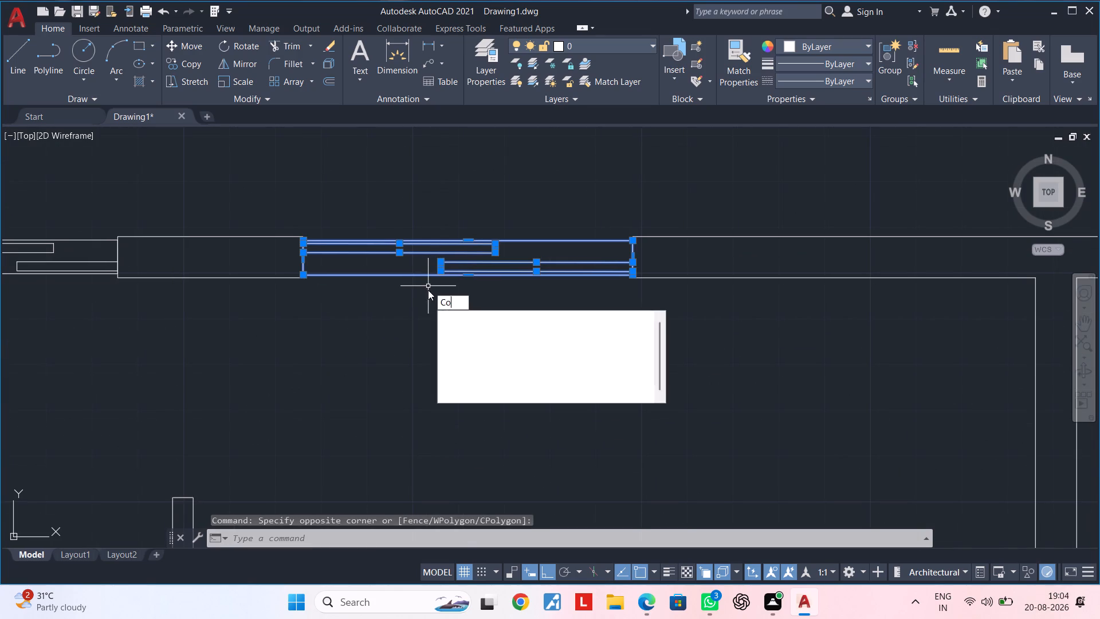
key("space")
scroll(635, 277, "up", 3)
left_click(622, 271)
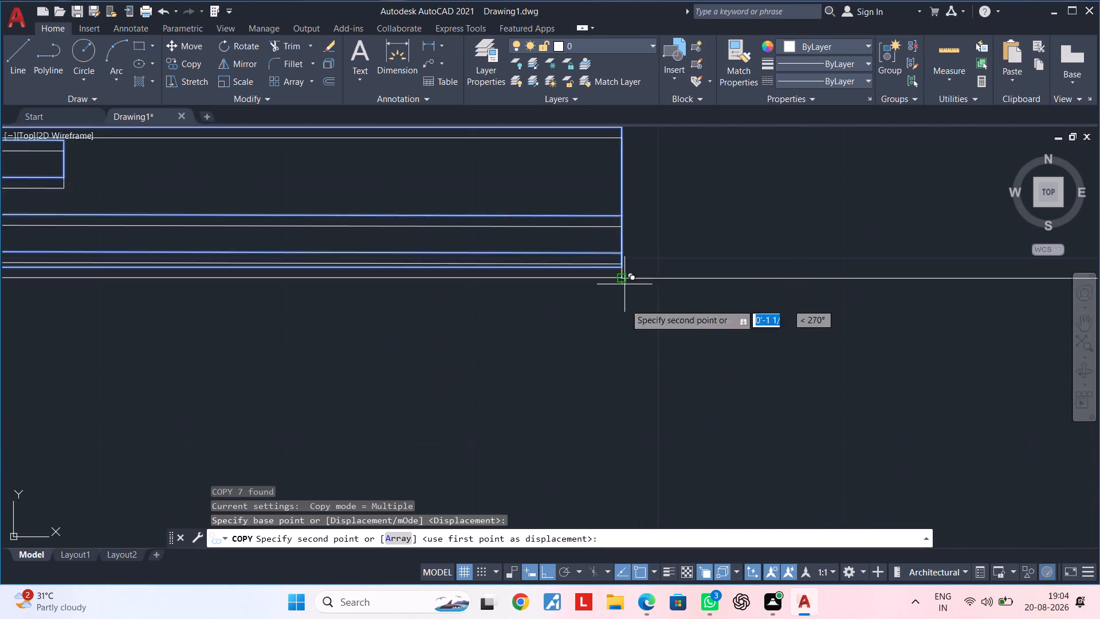
scroll(662, 359, "down", 7)
middle_click_drag(697, 387, 611, 209)
middle_click_drag(649, 385, 591, 155)
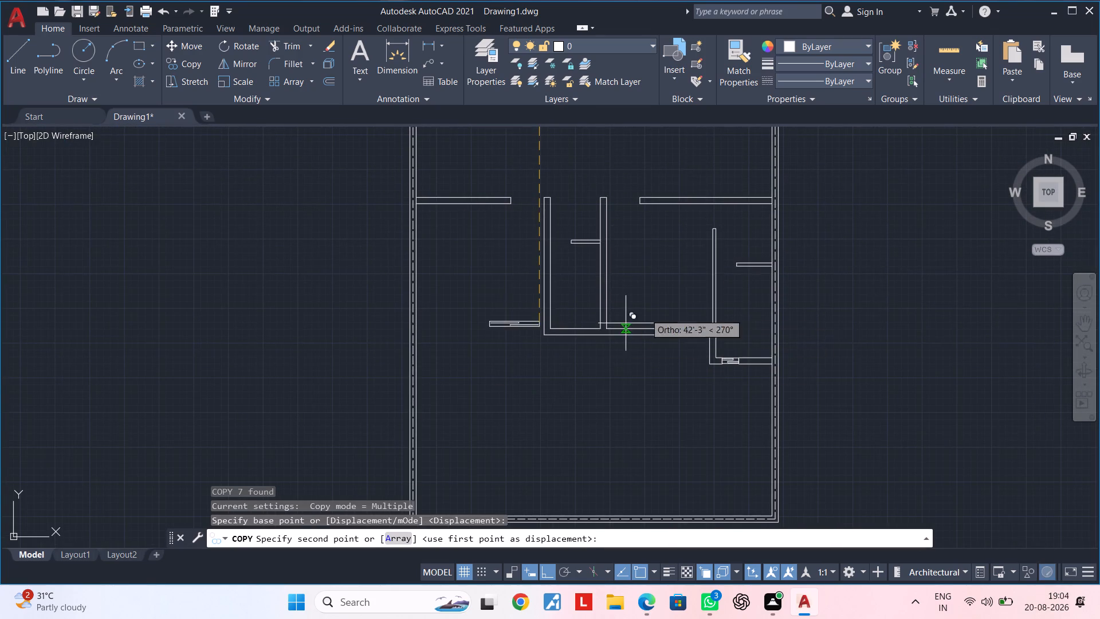
scroll(668, 339, "up", 1)
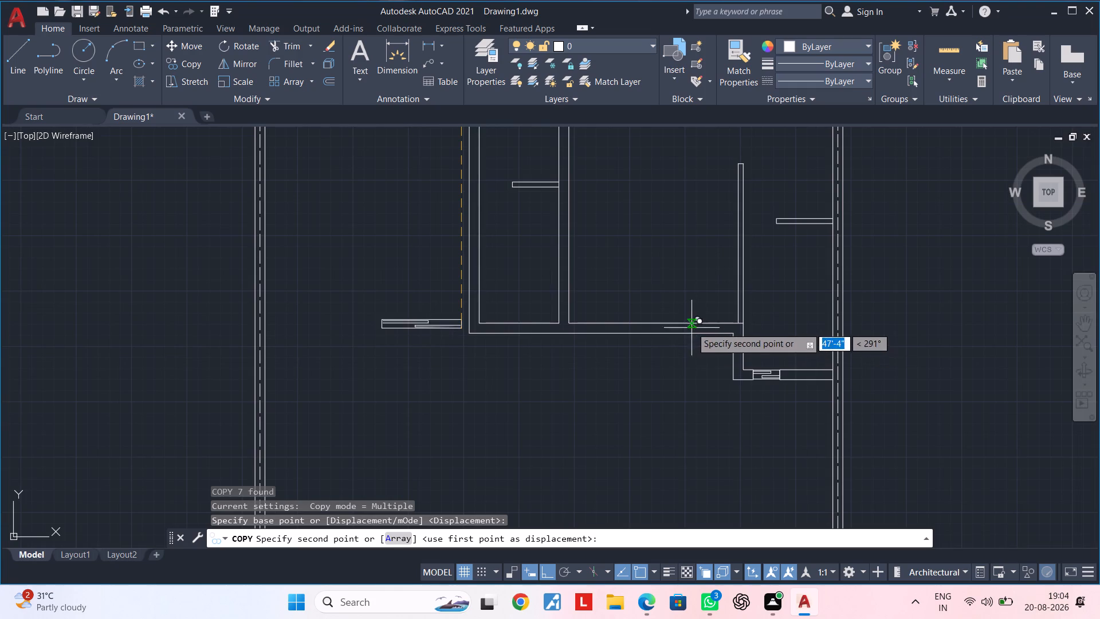
scroll(692, 327, "up", 2)
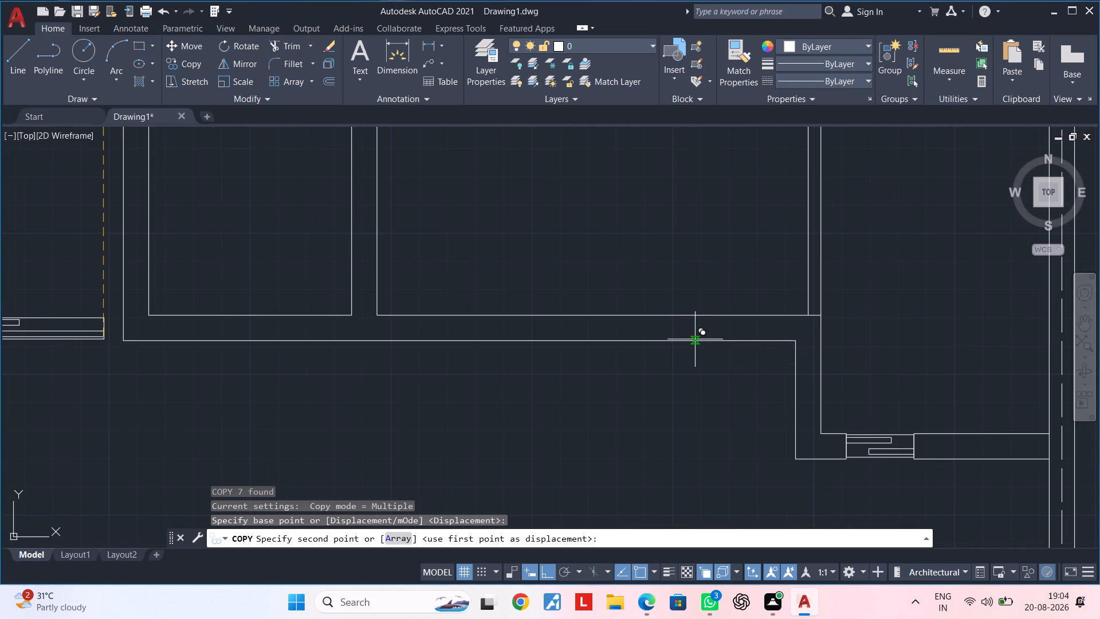
left_click(714, 339)
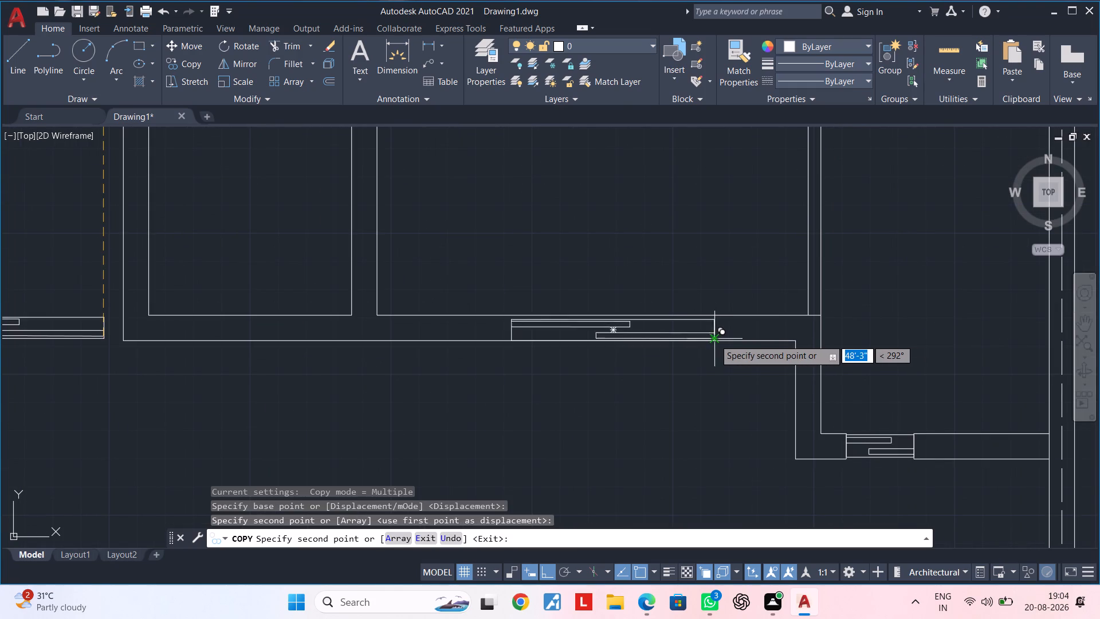
key("Escape")
key("Escape")
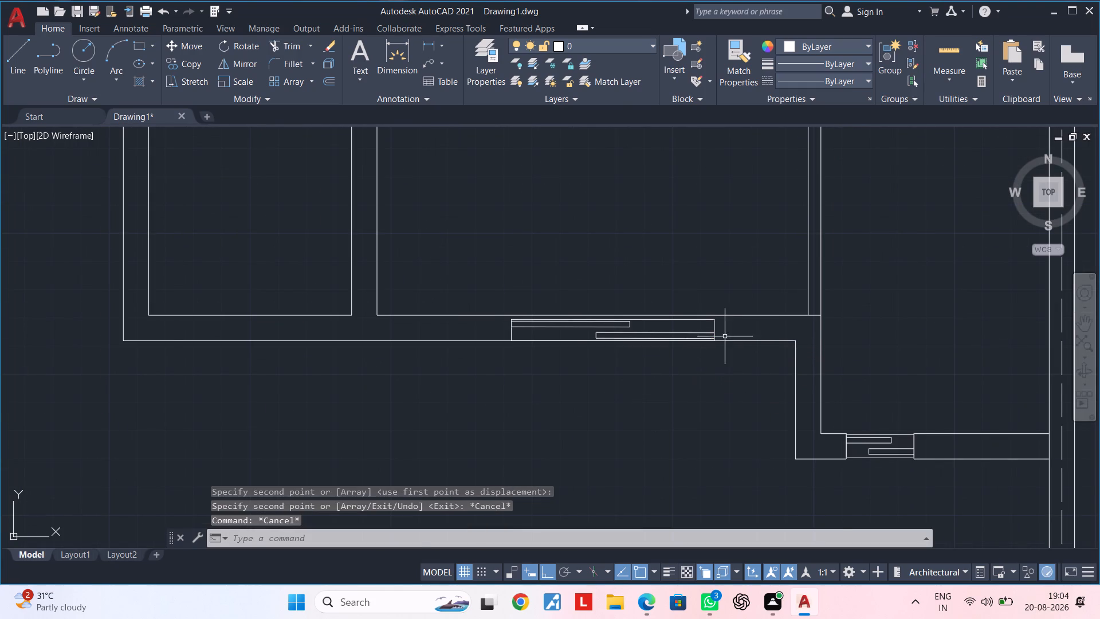
scroll(715, 314, "up", 3)
scroll(718, 403, "down", 2)
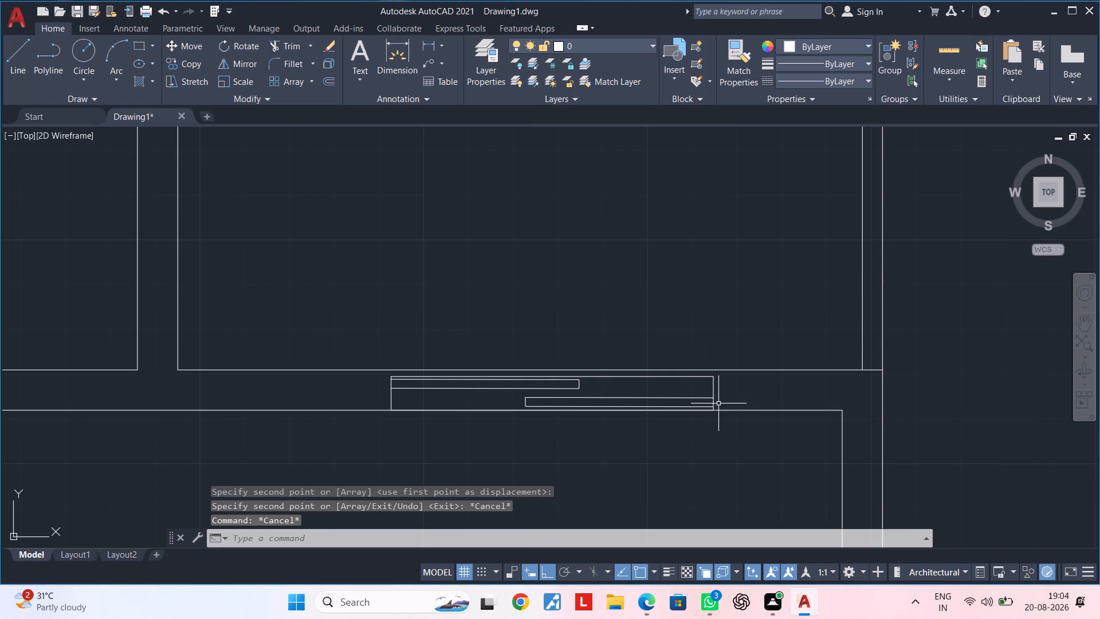
middle_click_drag(719, 390, 737, 334)
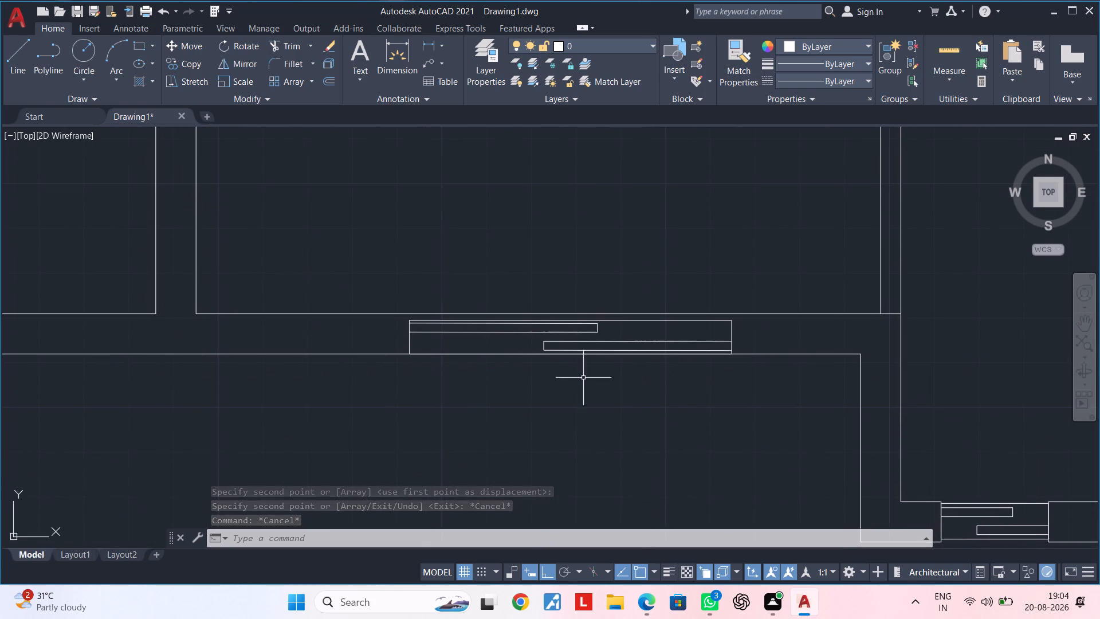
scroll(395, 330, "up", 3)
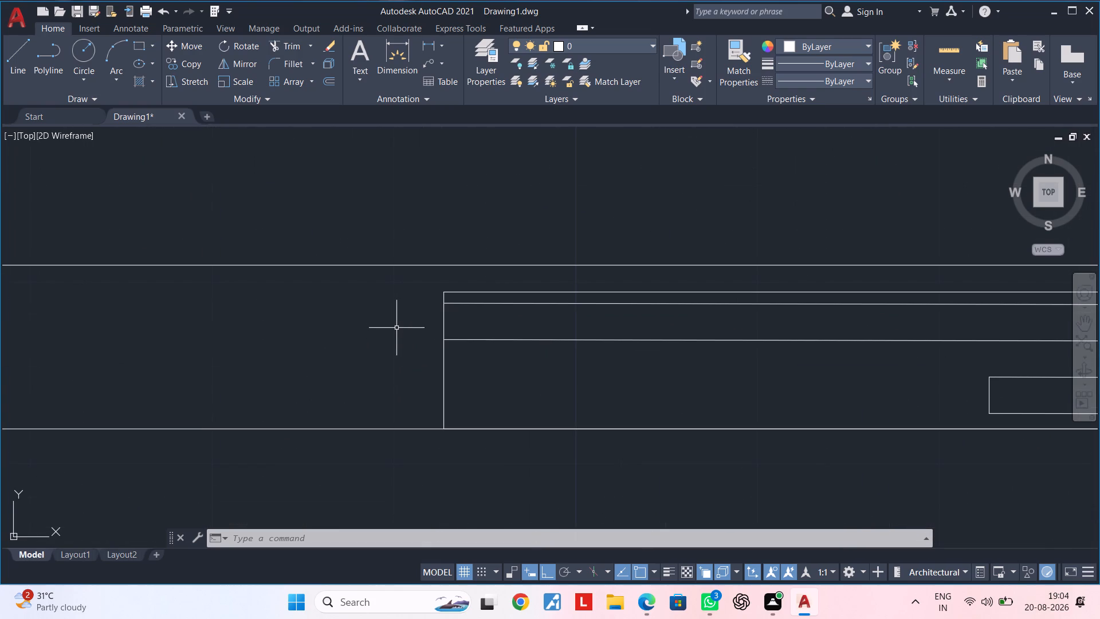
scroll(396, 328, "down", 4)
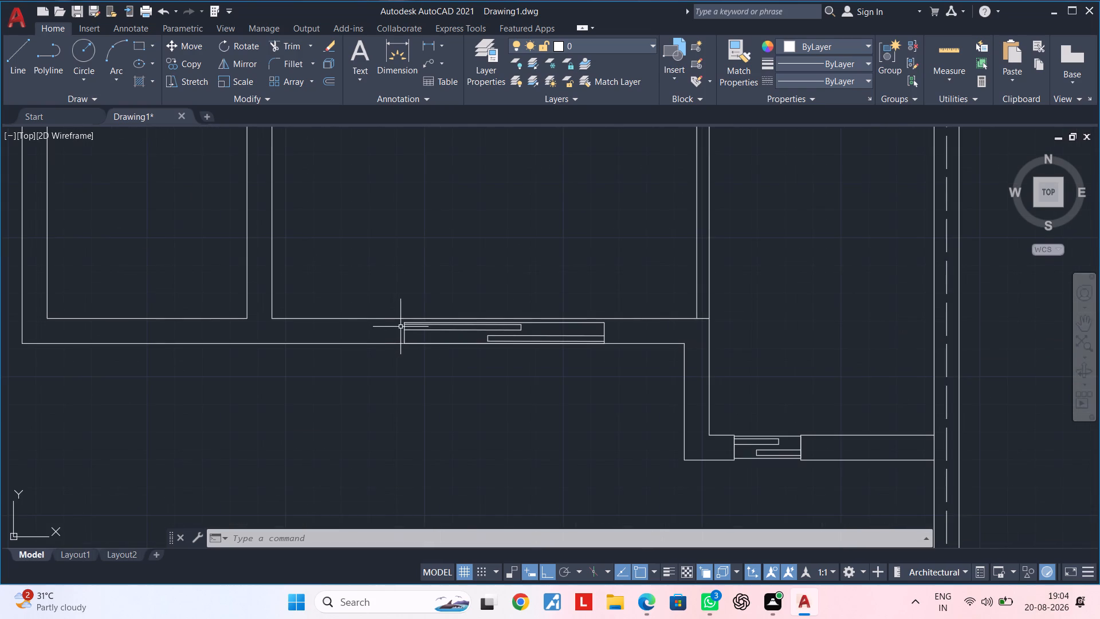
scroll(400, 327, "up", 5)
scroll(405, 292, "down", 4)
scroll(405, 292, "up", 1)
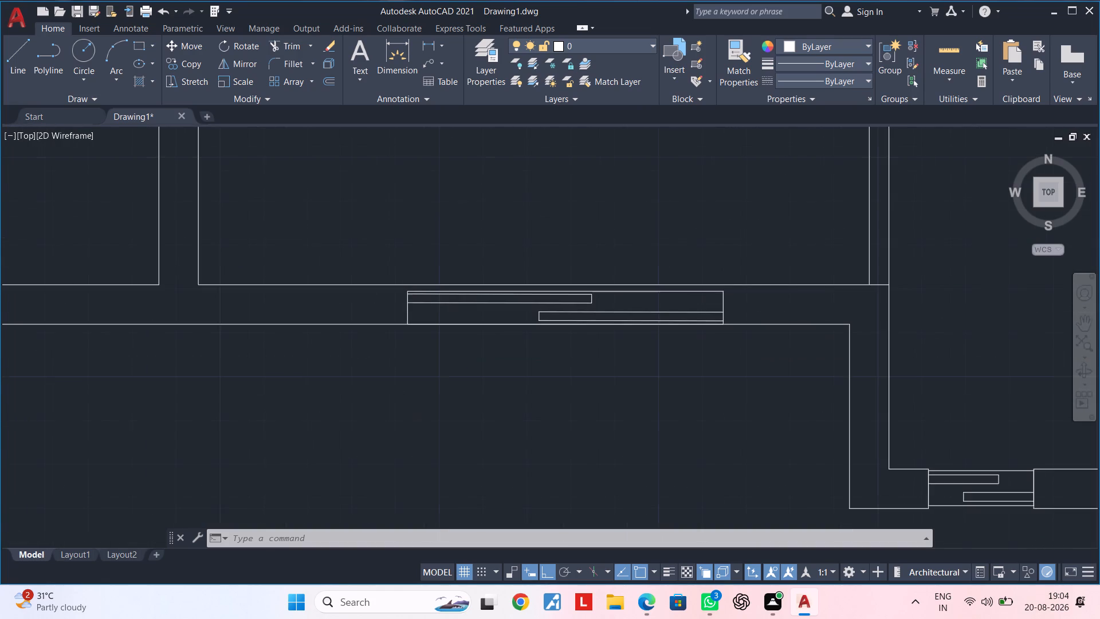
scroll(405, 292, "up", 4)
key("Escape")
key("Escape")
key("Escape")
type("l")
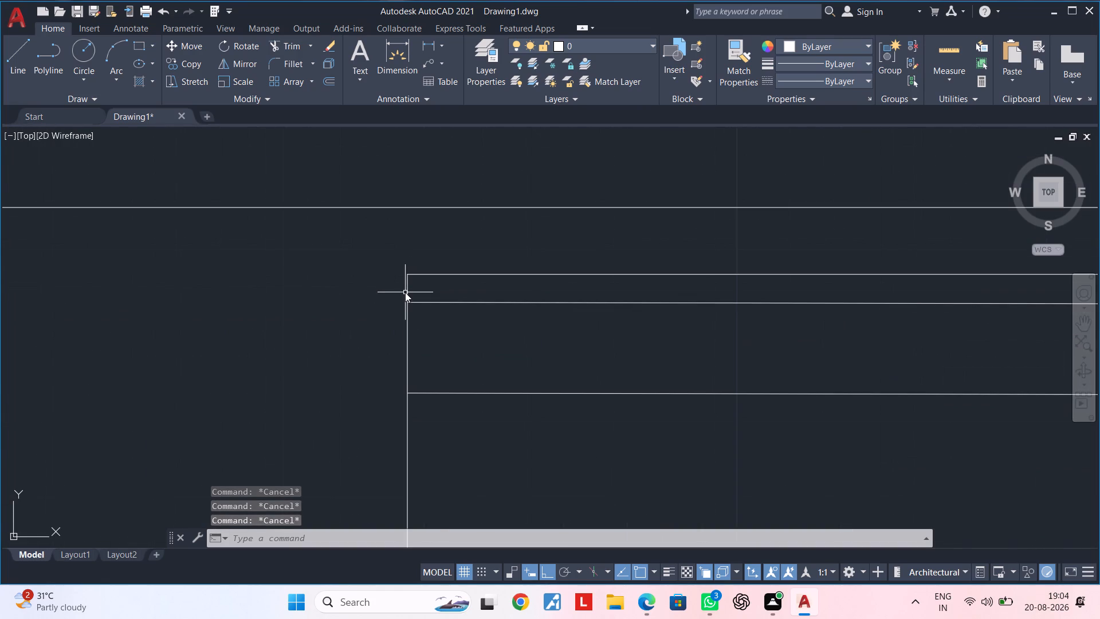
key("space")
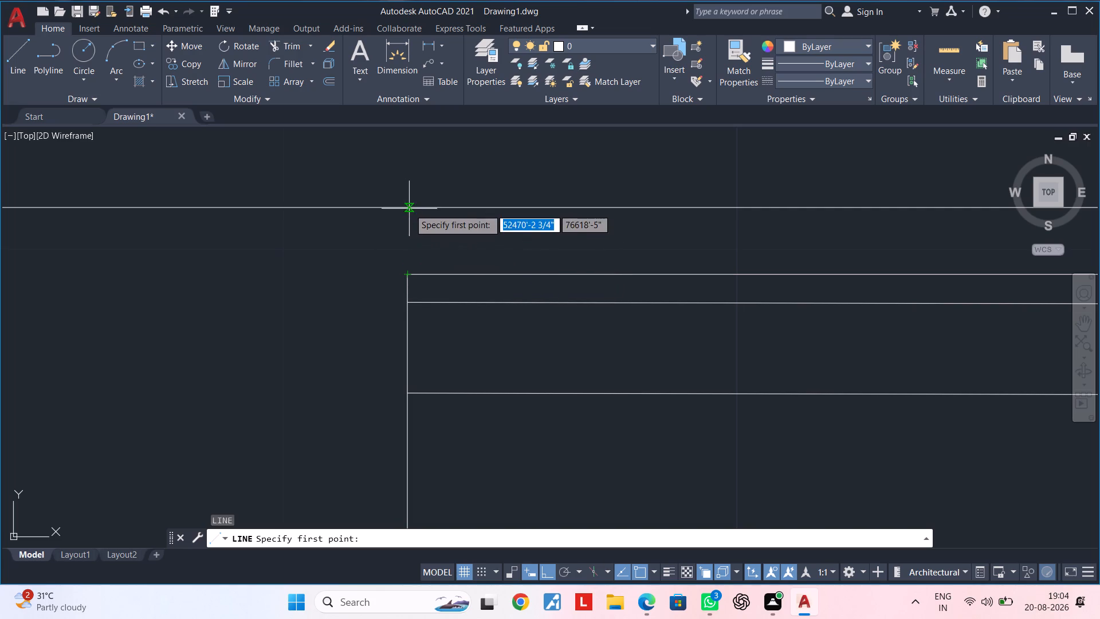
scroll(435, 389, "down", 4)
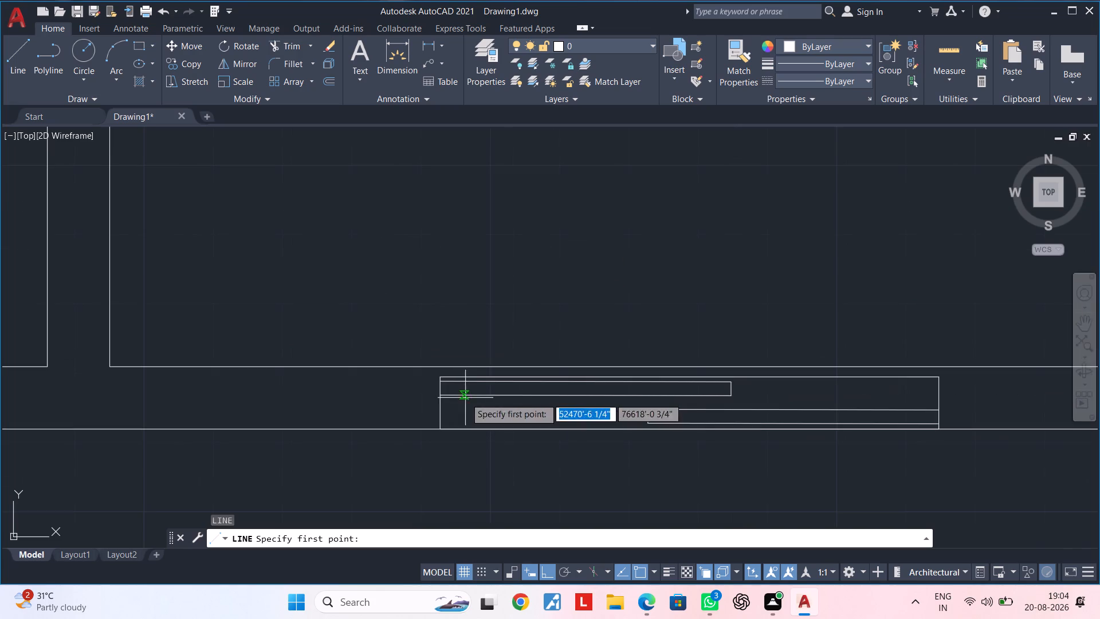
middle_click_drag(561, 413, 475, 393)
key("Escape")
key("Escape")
Move the copied wide sliding window straight down out of the lower room's bottom wall, clear of the wall lines.
left_click(338, 313)
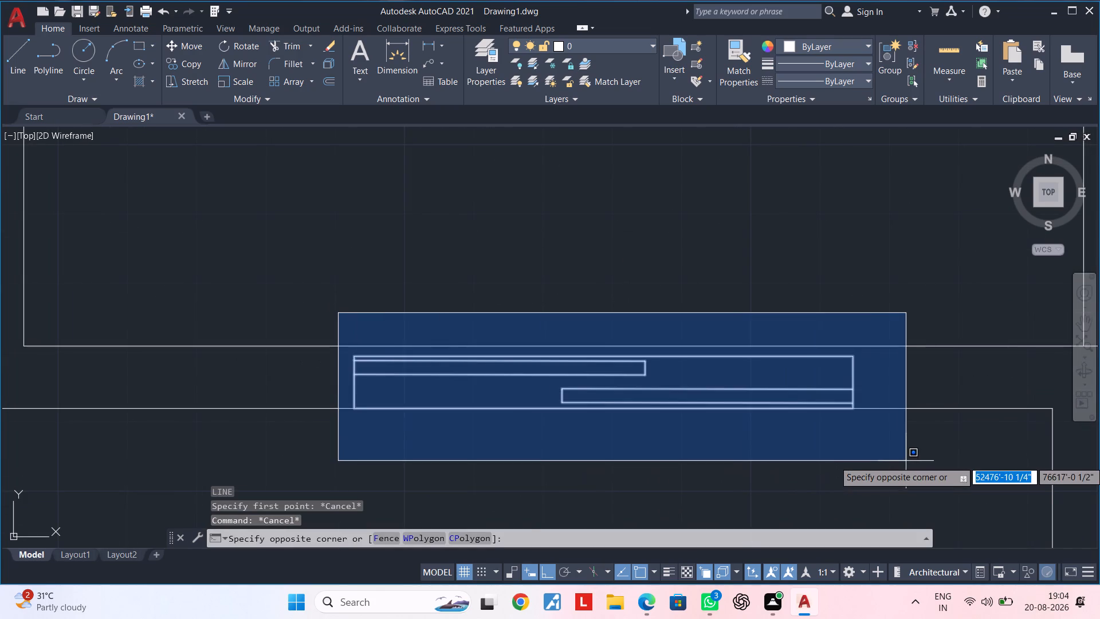
left_click(906, 461)
middle_click_drag(886, 455, 769, 415)
type("m")
key("space")
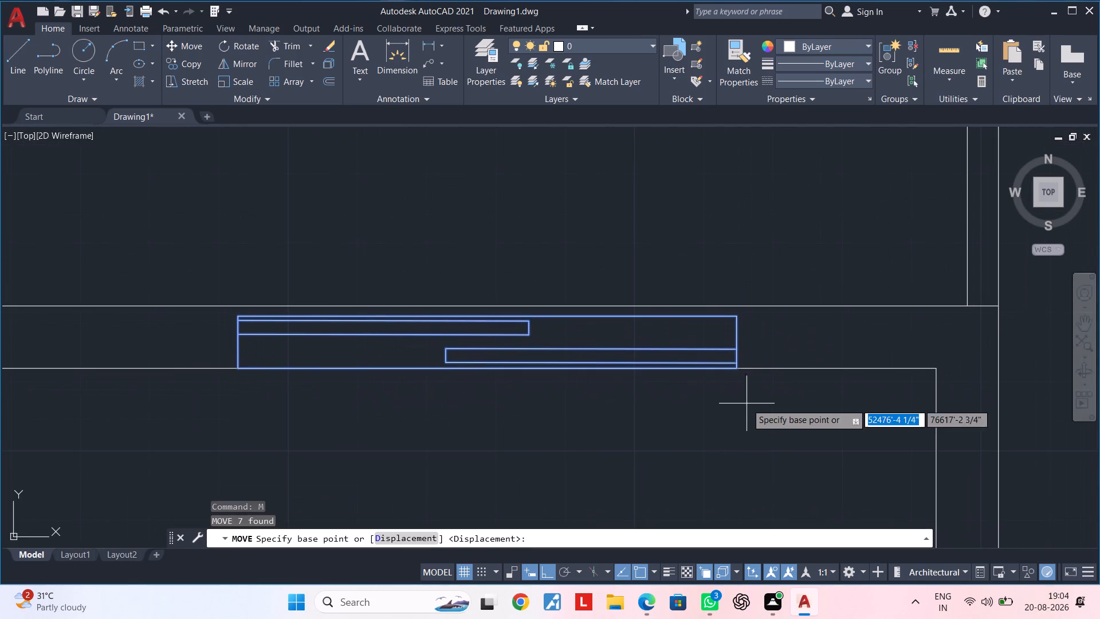
left_click(739, 366)
middle_click_drag(741, 492, 741, 361)
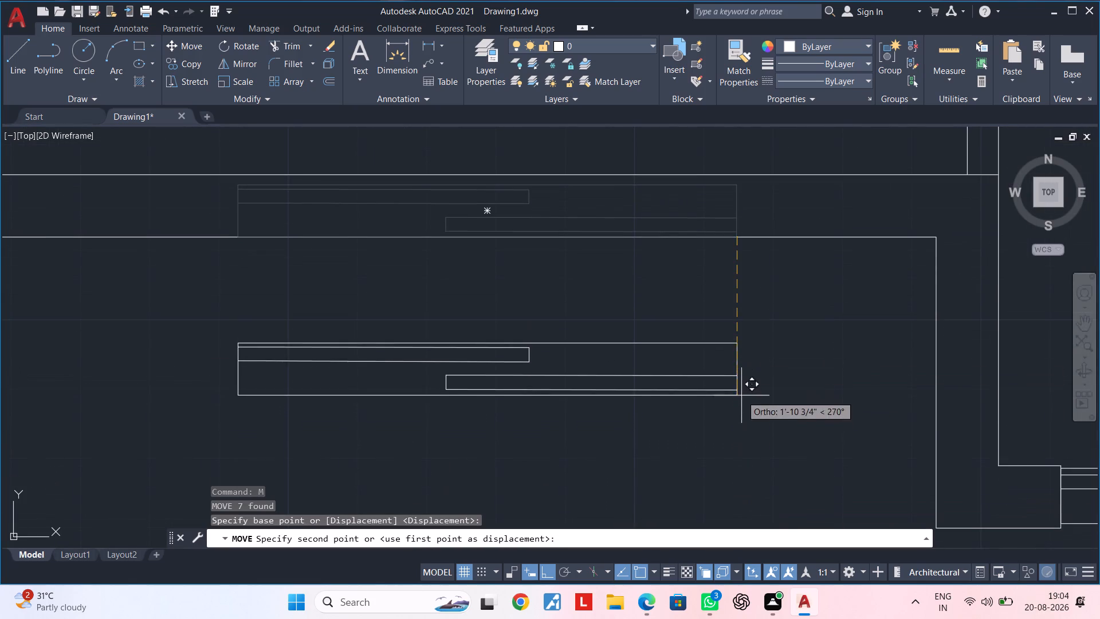
left_click(742, 425)
key("Escape")
key("Escape")
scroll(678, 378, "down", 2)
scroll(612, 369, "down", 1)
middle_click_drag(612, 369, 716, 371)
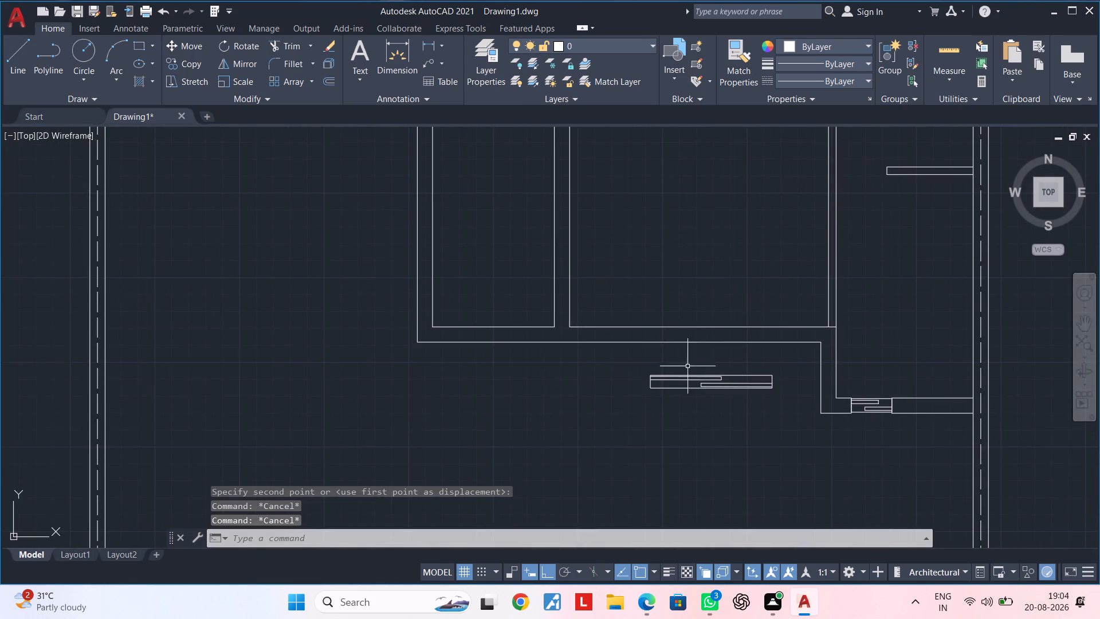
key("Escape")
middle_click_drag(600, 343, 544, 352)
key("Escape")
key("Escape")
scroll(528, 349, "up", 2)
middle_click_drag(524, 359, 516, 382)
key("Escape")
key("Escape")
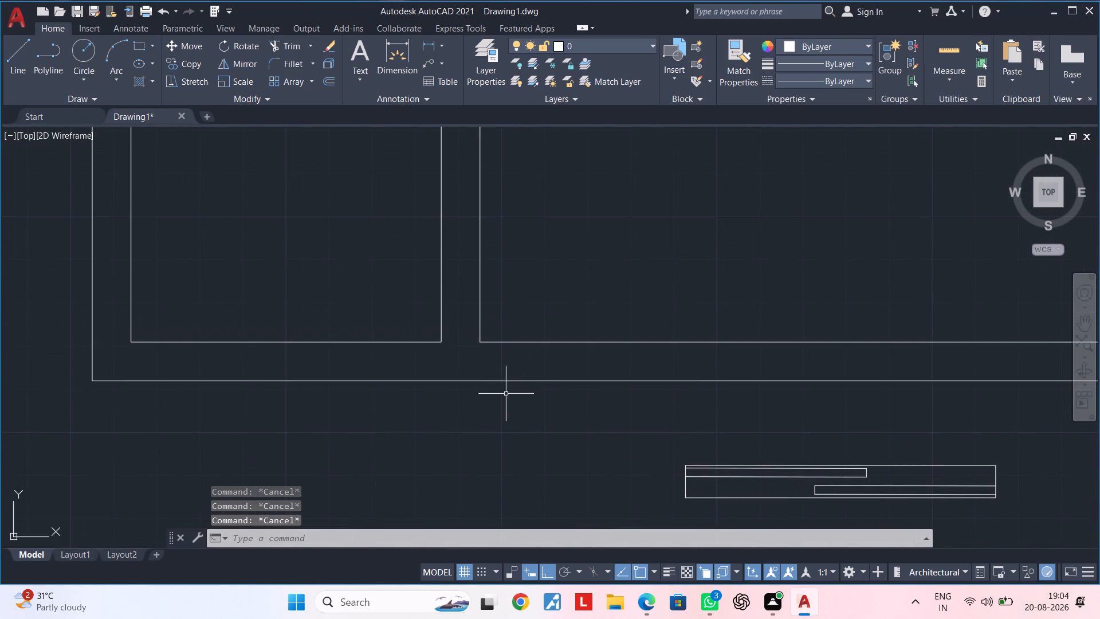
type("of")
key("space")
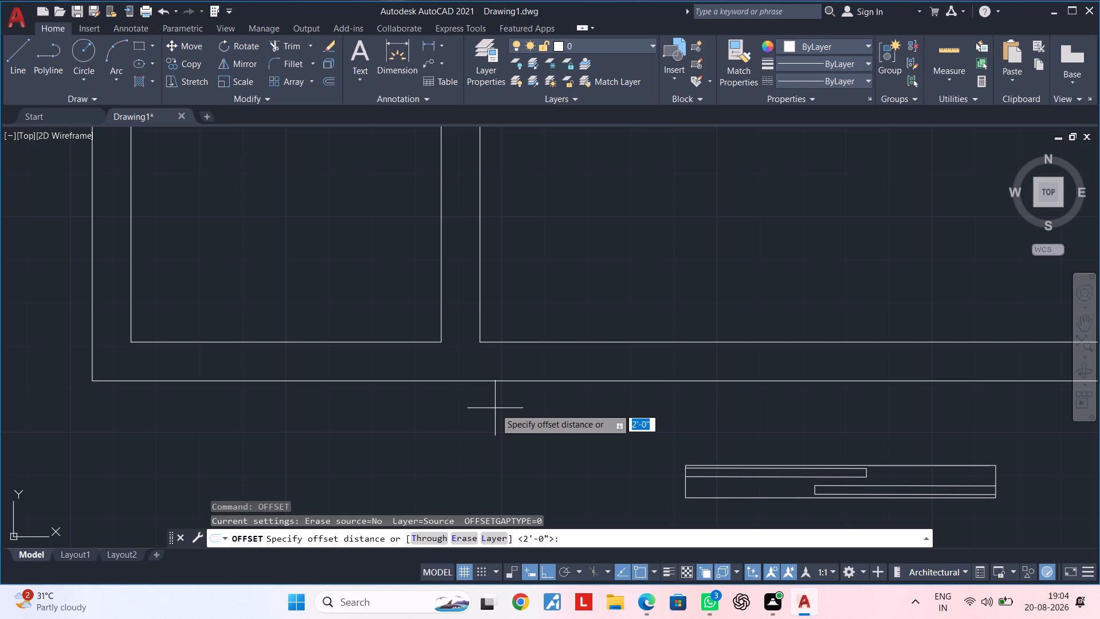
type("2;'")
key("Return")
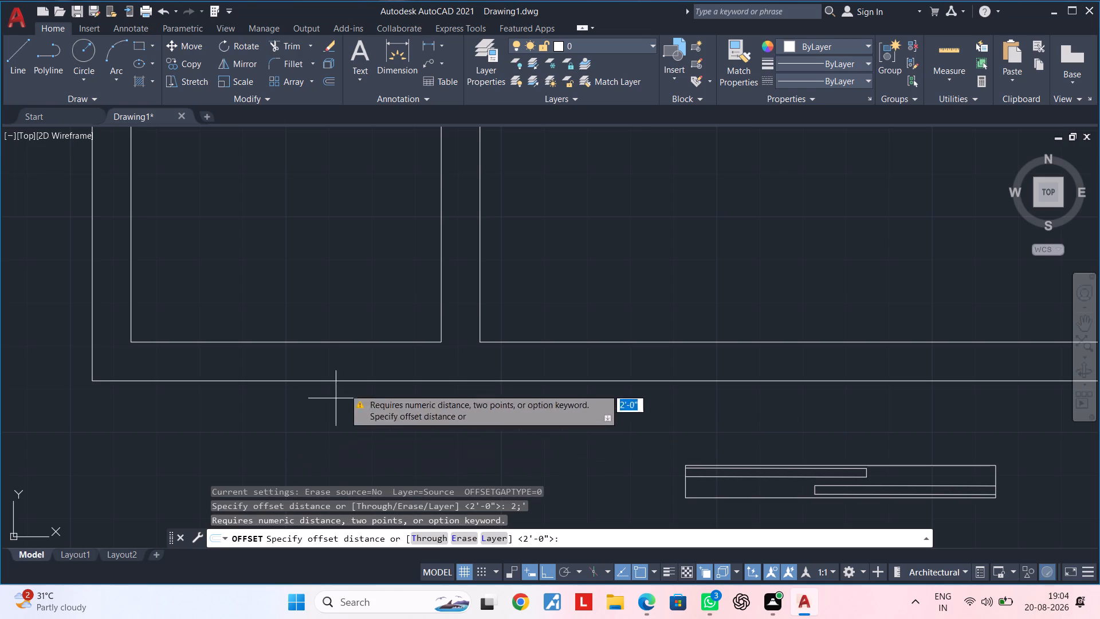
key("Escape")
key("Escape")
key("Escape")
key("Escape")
Offset the lower room's partition wall face 2' into the room, towards the stepped corner.
type("of")
key("space")
type("2'")
key("Return")
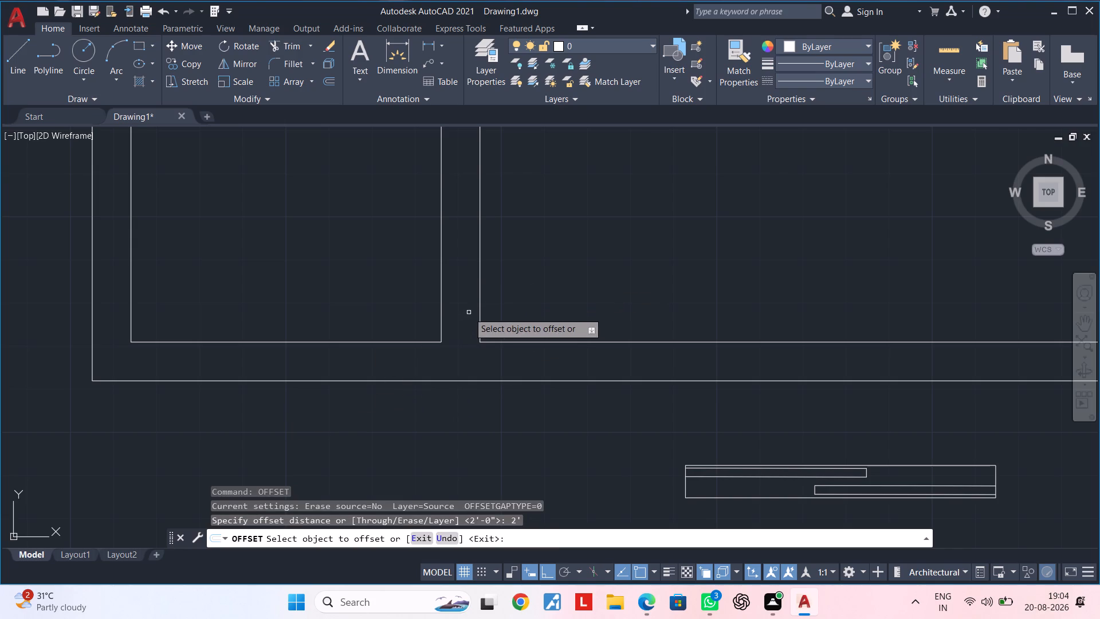
left_click(480, 309)
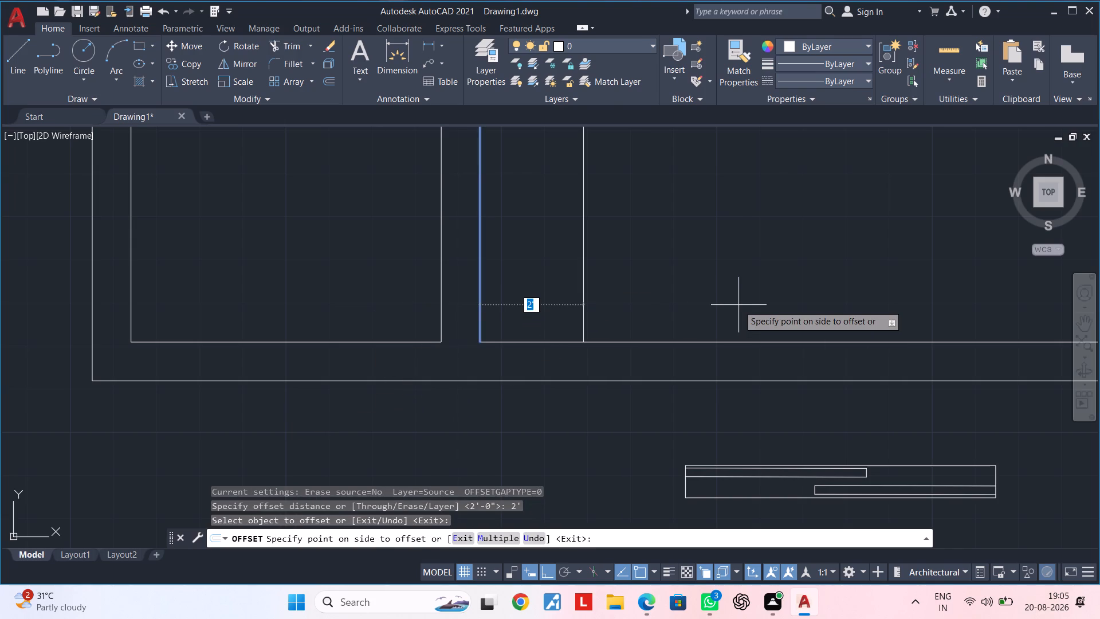
left_click(738, 305)
middle_click_drag(733, 309, 639, 362)
key("Escape")
key("Escape")
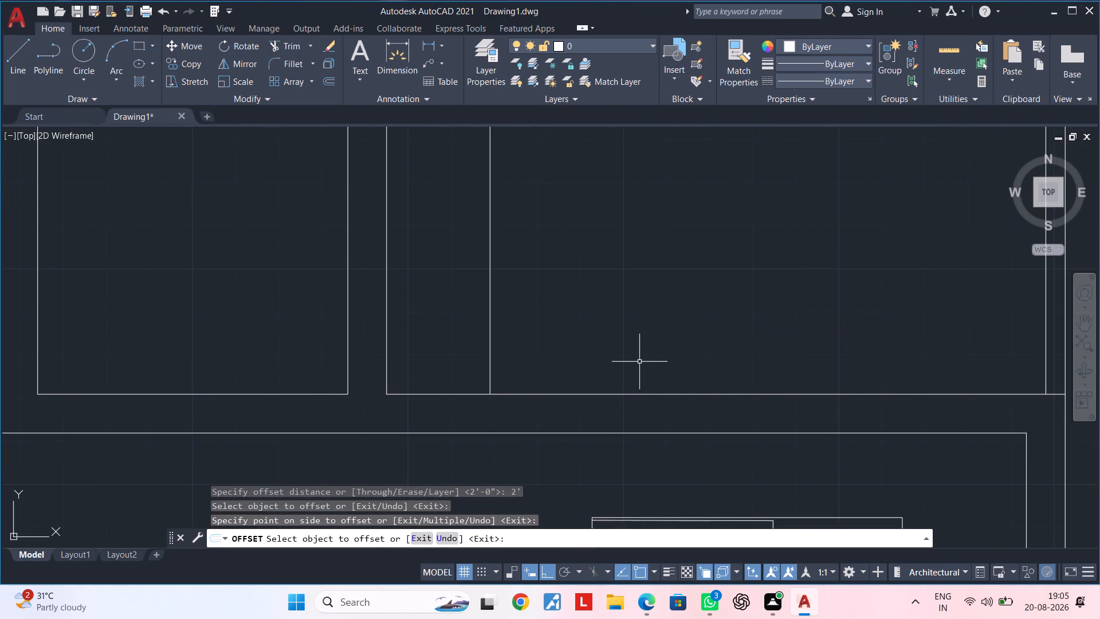
Extend the offset line to the bottom wall's outer face and trim its part inside the room, leaving a jamb line.
type("ex")
key("space")
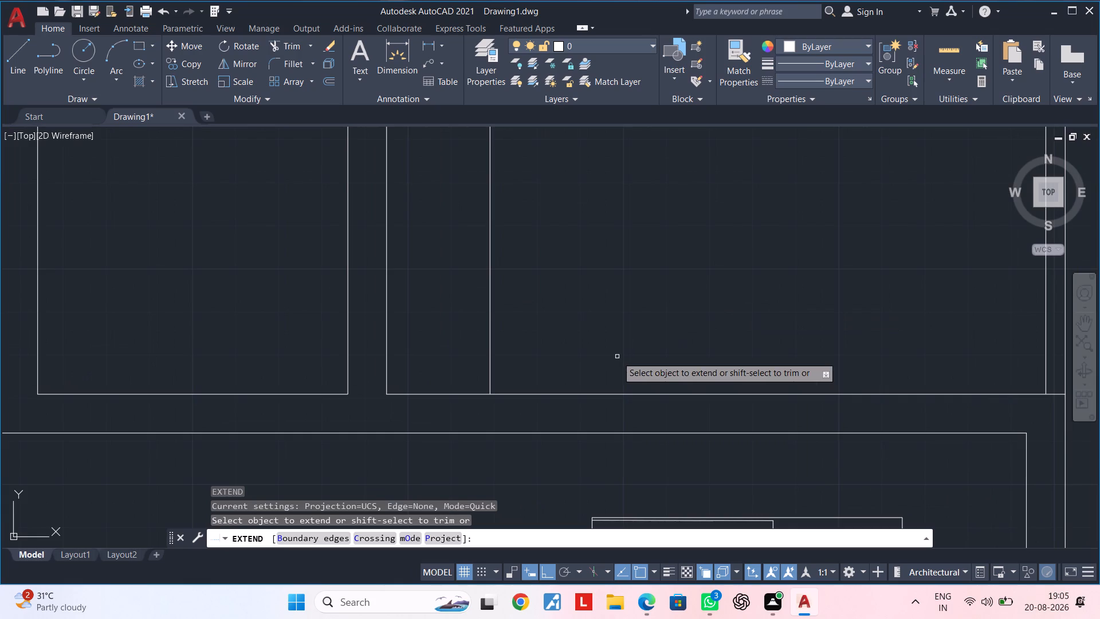
left_click(489, 353)
key("Escape")
key("Escape")
type("tr")
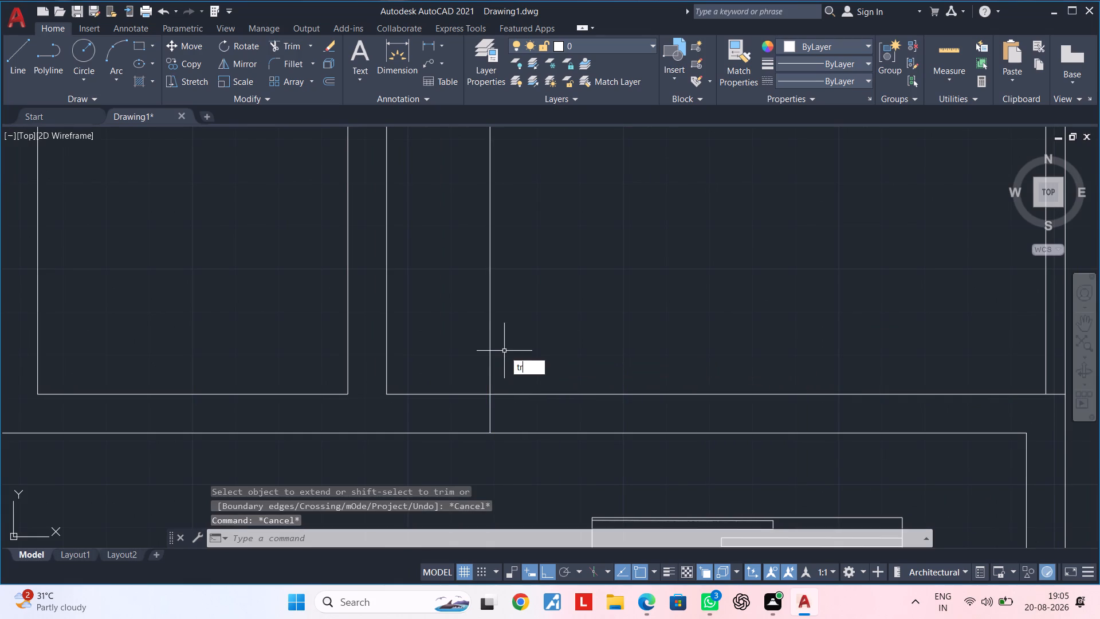
key("space")
left_click_drag(545, 347, 501, 355)
left_click_drag(486, 355, 552, 353)
key("Escape")
scroll(613, 347, "down", 1)
middle_click_drag(616, 347, 606, 347)
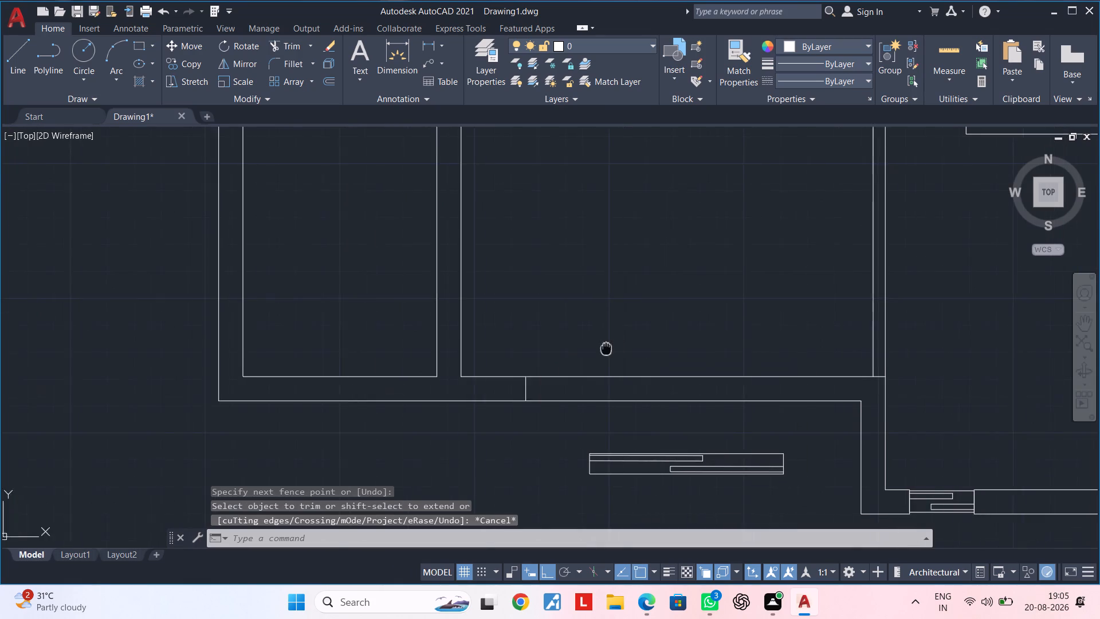
key("Escape")
middle_click_drag(606, 347, 591, 344)
Measure the overall width of the wide sliding window lying below the wall.
left_click(426, 45)
scroll(577, 477, "up", 1)
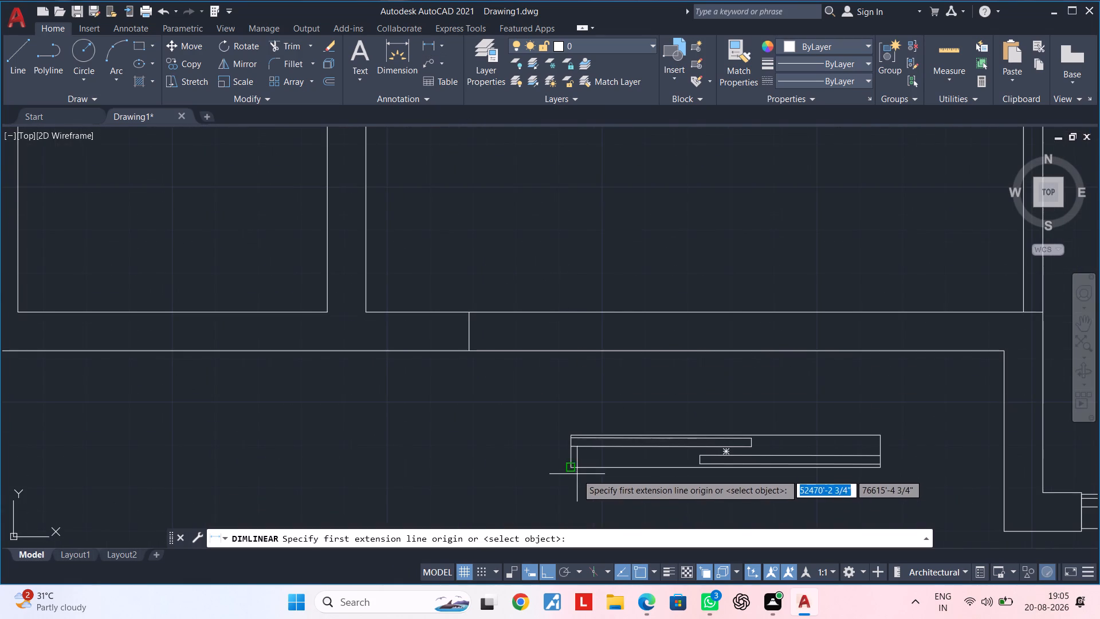
left_click(573, 465)
left_click(881, 468)
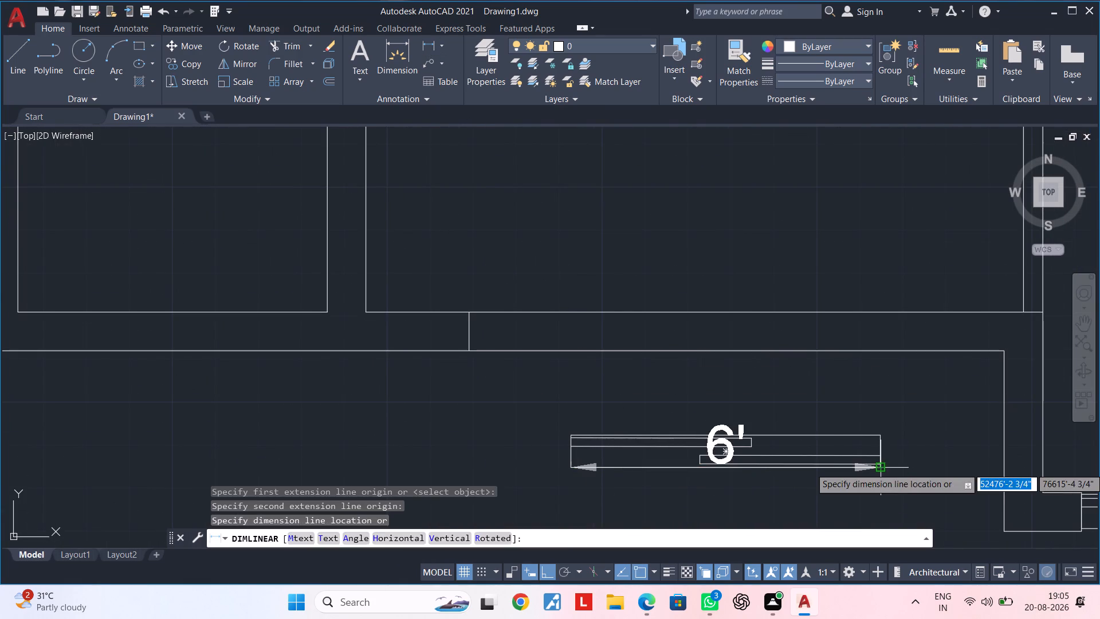
key("Escape")
key("Escape")
middle_click_drag(604, 380, 590, 391)
key("Escape")
key("Escape")
Offset the jamb line 6' along the bottom wall towards the stepped corner.
type("of 6'")
key("Return")
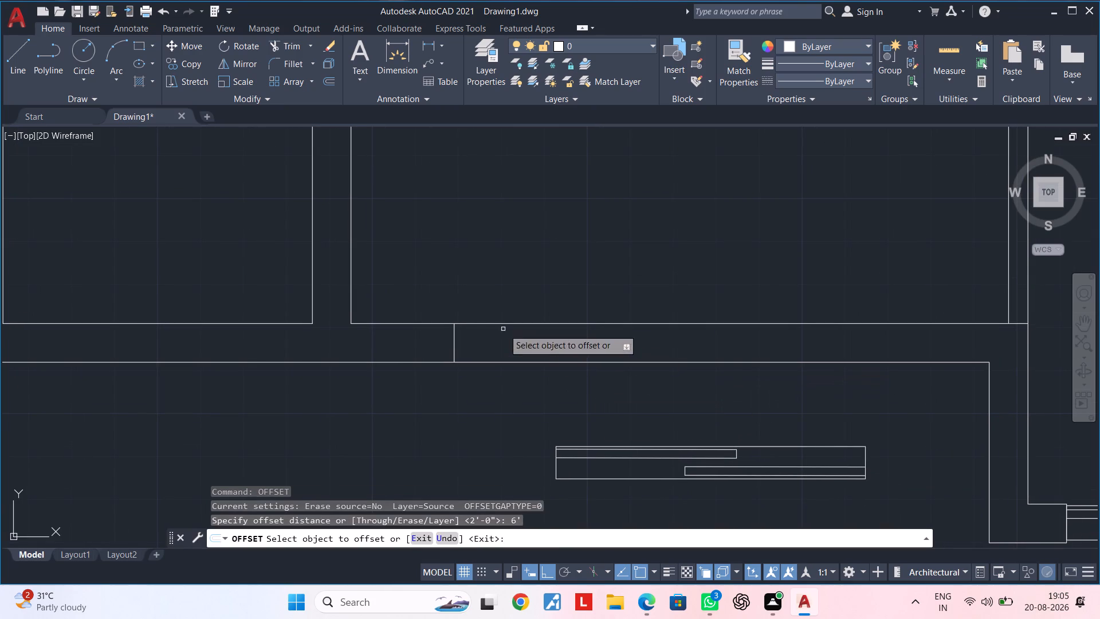
left_click(455, 346)
left_click(619, 350)
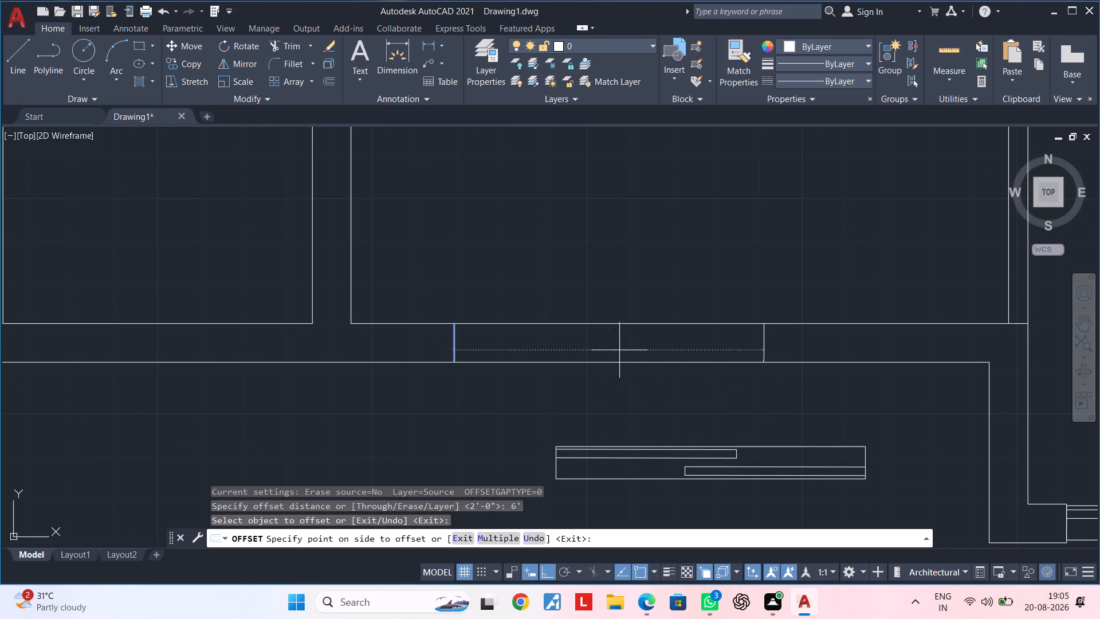
middle_click_drag(628, 348, 556, 354)
key("Escape")
key("Escape")
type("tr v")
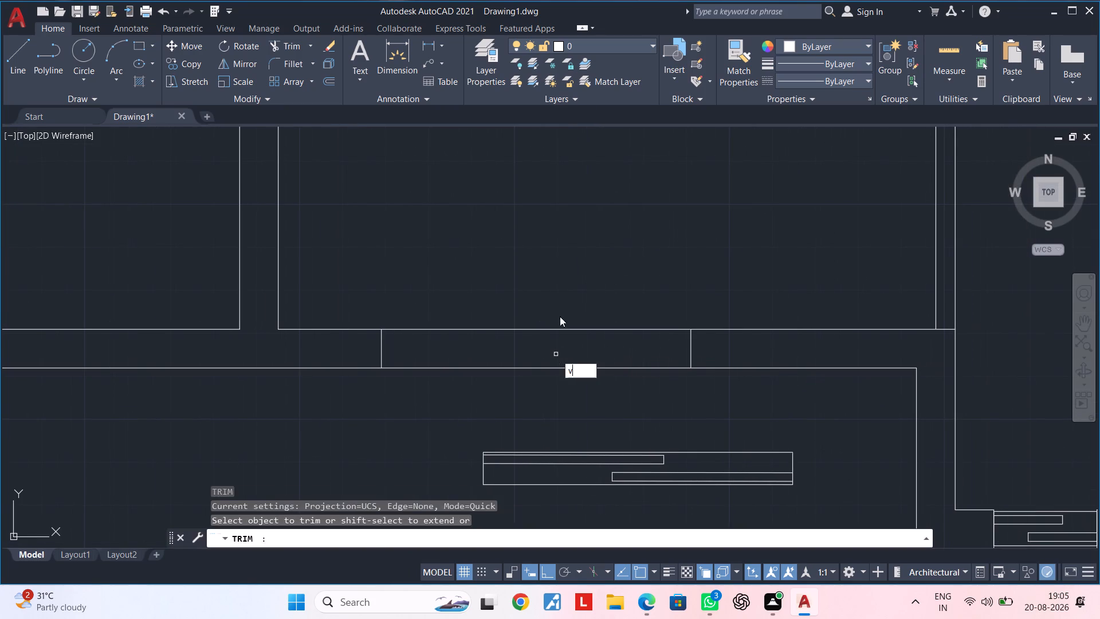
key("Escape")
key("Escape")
Trim both bottom wall lines between the two jamb lines to open the 6' window opening.
type("tr")
key("space")
left_click_drag(562, 295, 558, 333)
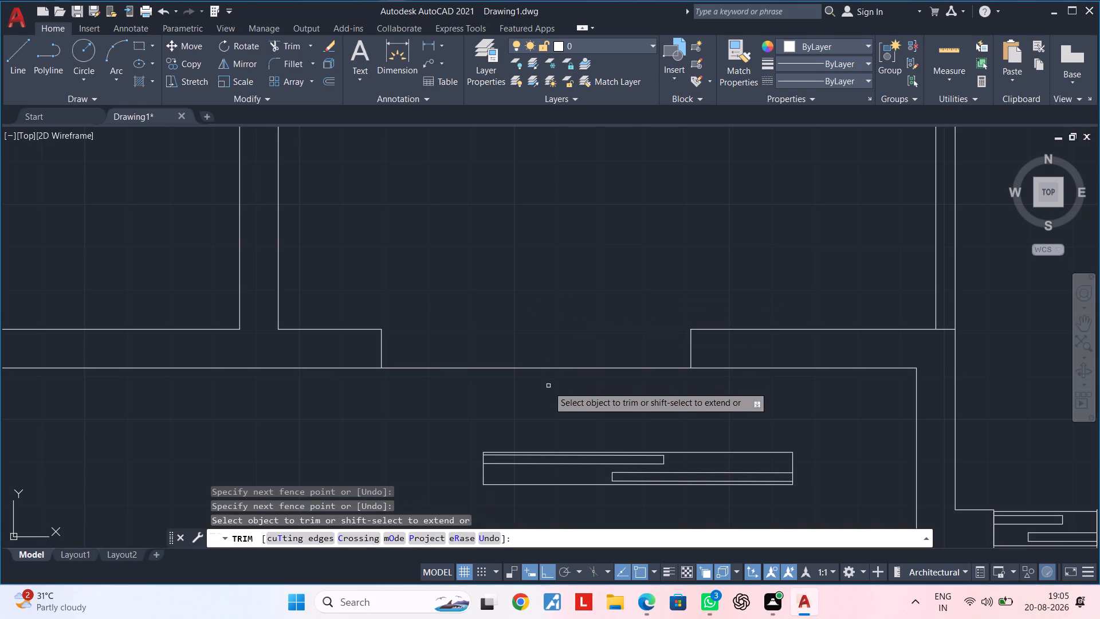
left_click_drag(548, 386, 558, 346)
middle_click_drag(555, 350, 557, 297)
key("Escape")
key("Escape")
key("Escape")
Move the wide sliding window, with Ortho off, by its lower corner onto the opening's jamb nearest the stepped corner.
left_click(458, 361)
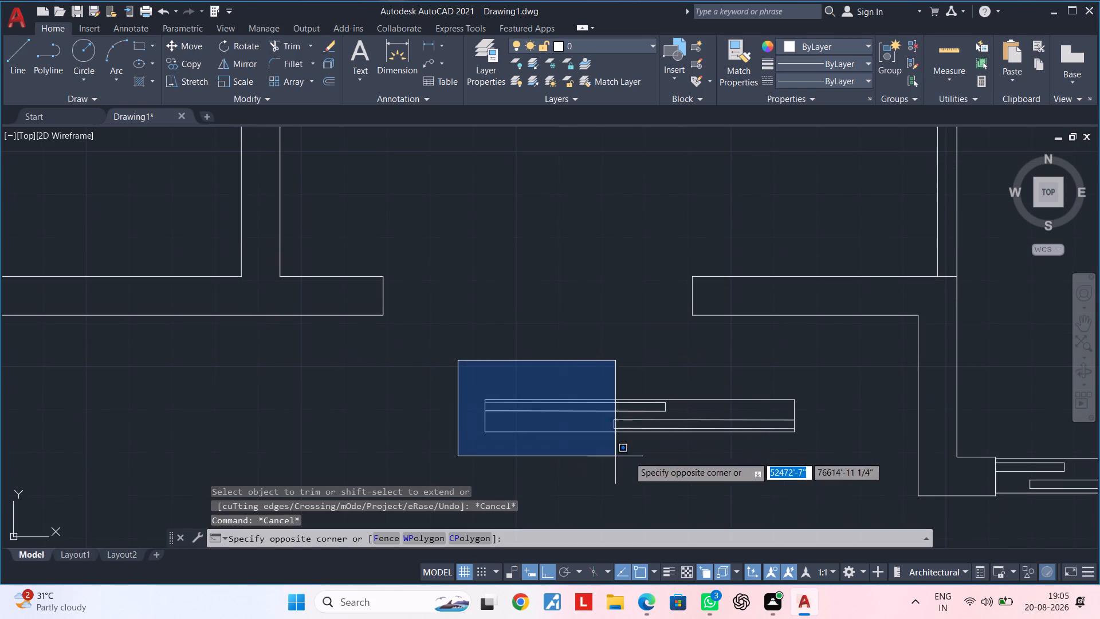
left_click(828, 469)
key("m")
key("space")
scroll(803, 443, "up", 2)
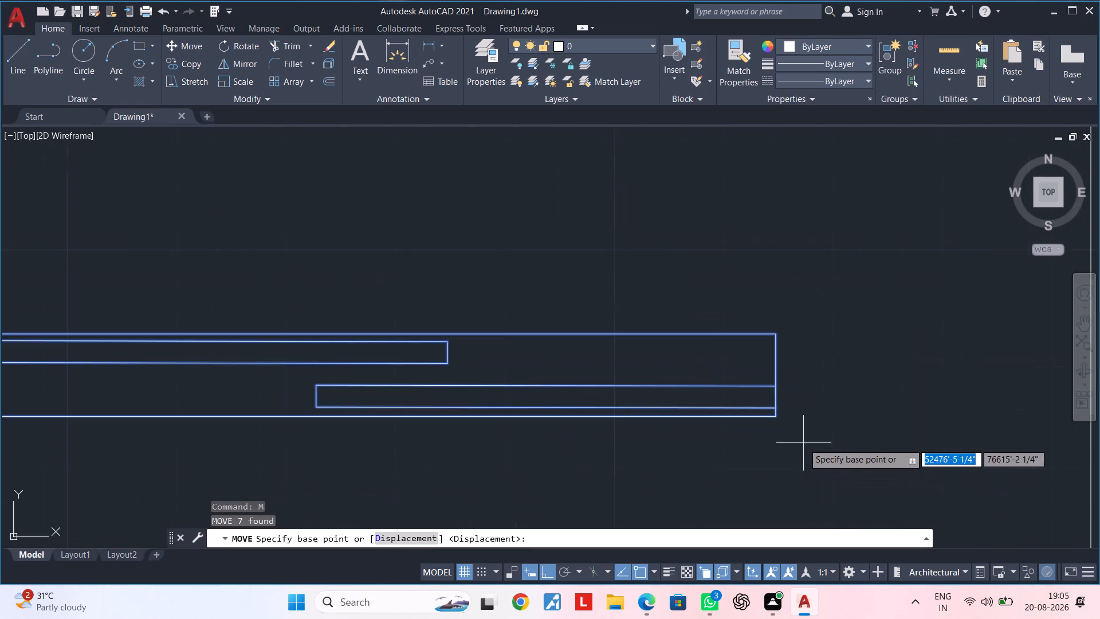
left_click(776, 420)
scroll(675, 343, "down", 1)
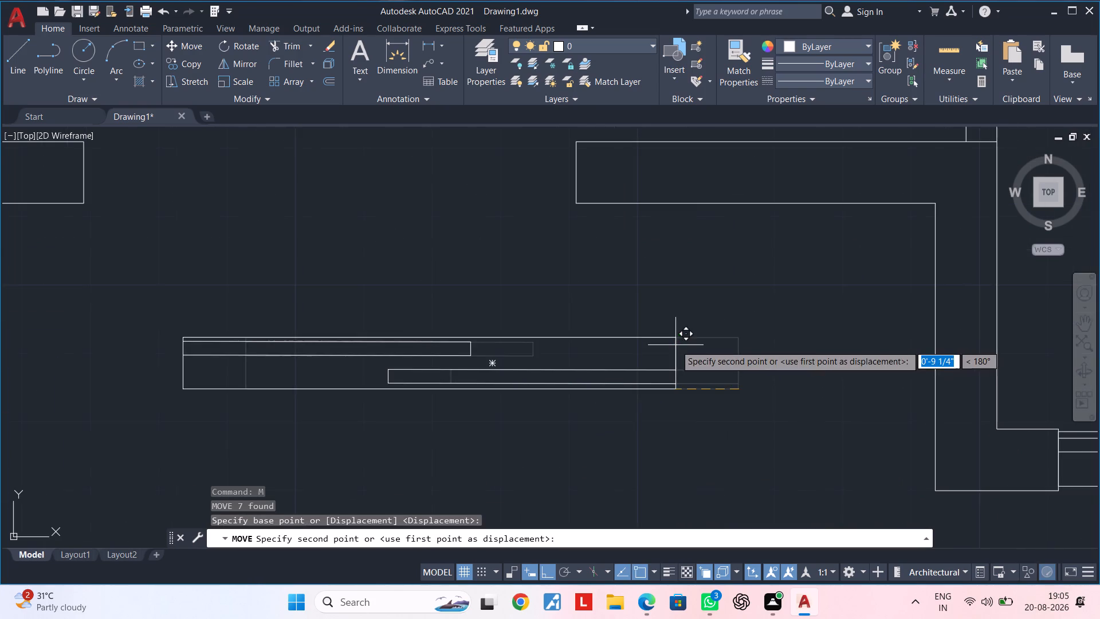
middle_click_drag(675, 345, 716, 490)
scroll(716, 489, "down", 1)
scroll(649, 393, "up", 3)
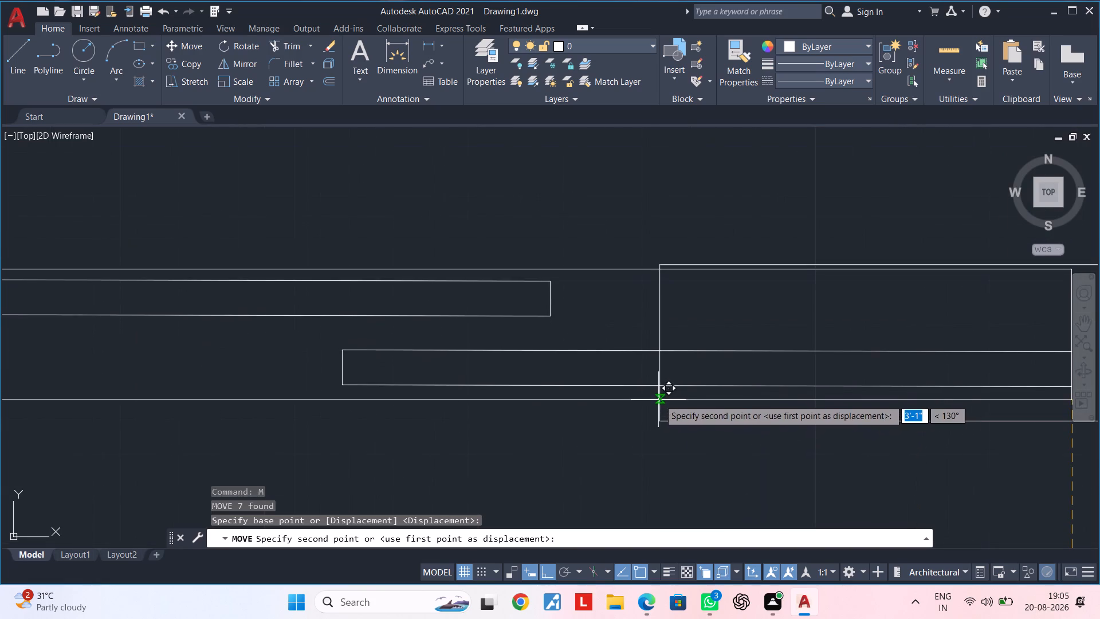
left_click(550, 571)
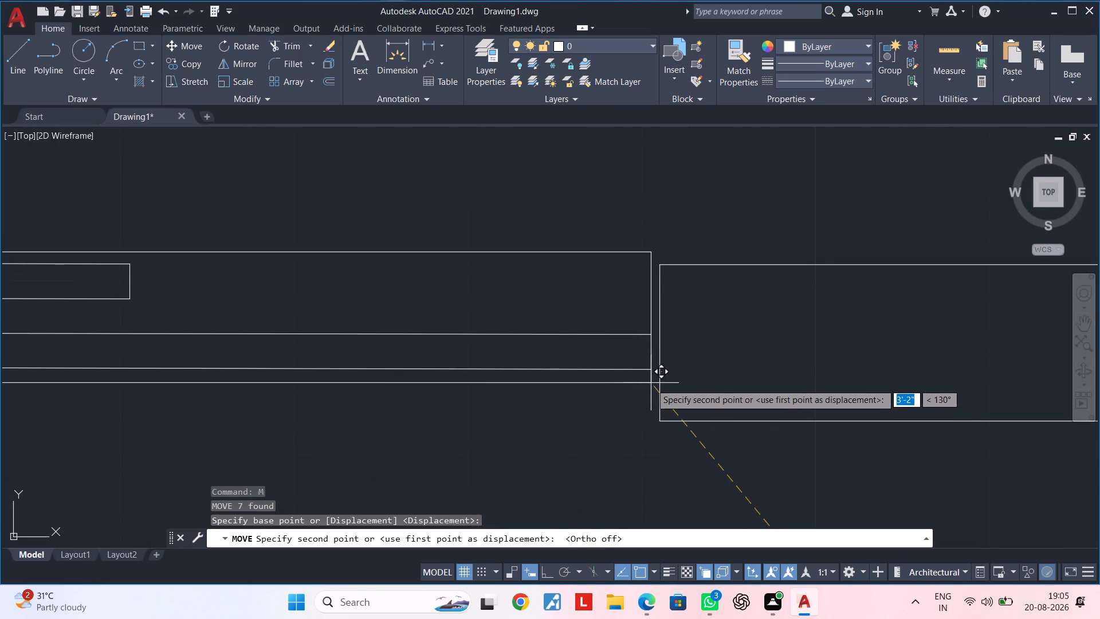
scroll(659, 406, "up", 3)
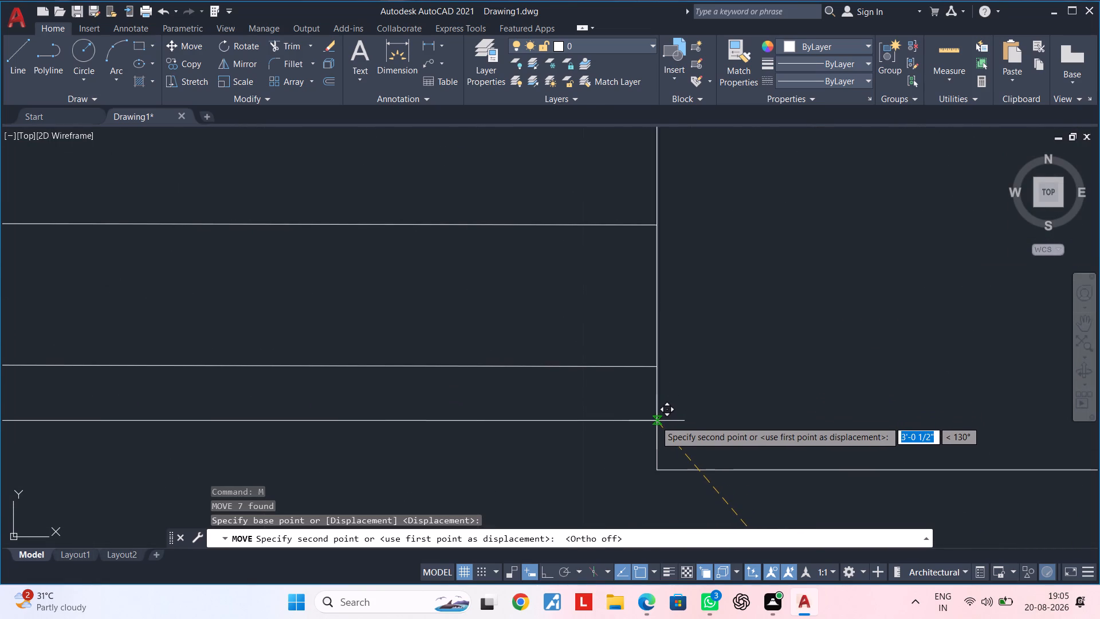
scroll(656, 422, "up", 3)
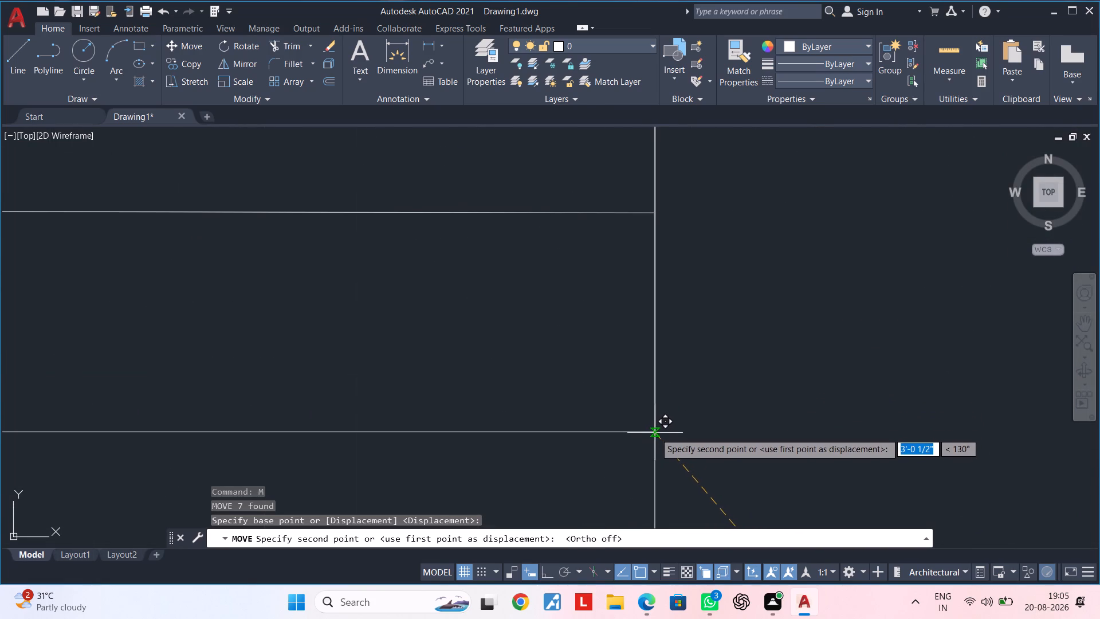
scroll(654, 435, "down", 2)
middle_click_drag(655, 425, 661, 315)
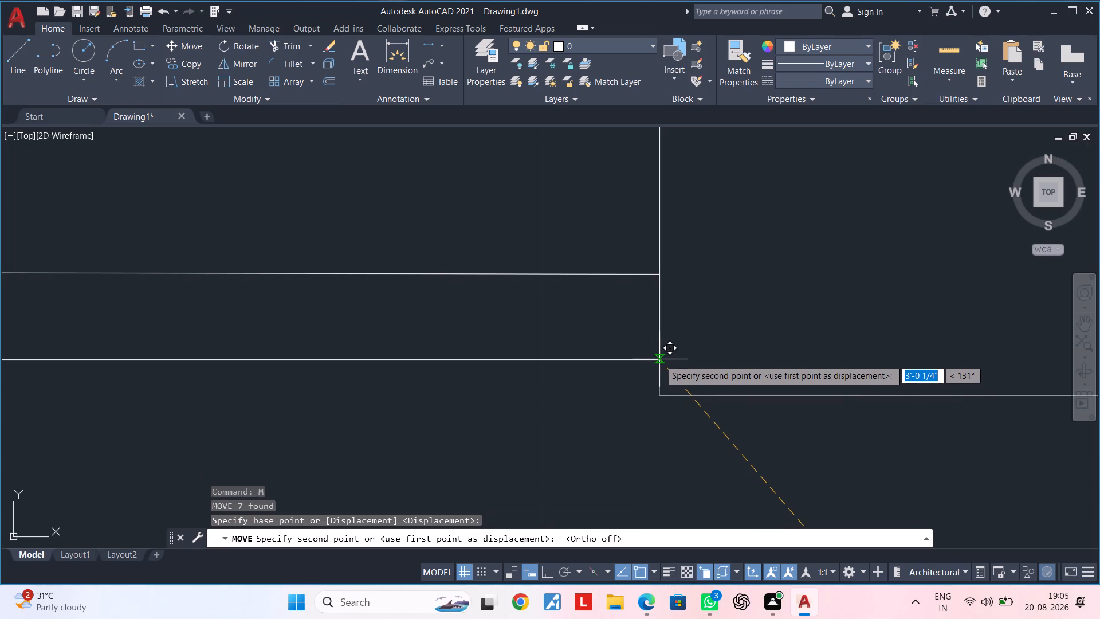
left_click(660, 359)
Examine how both ends of the placed wide window meet the jambs of the 6' opening.
scroll(781, 381, "down", 2)
scroll(703, 404, "down", 2)
scroll(600, 414, "down", 1)
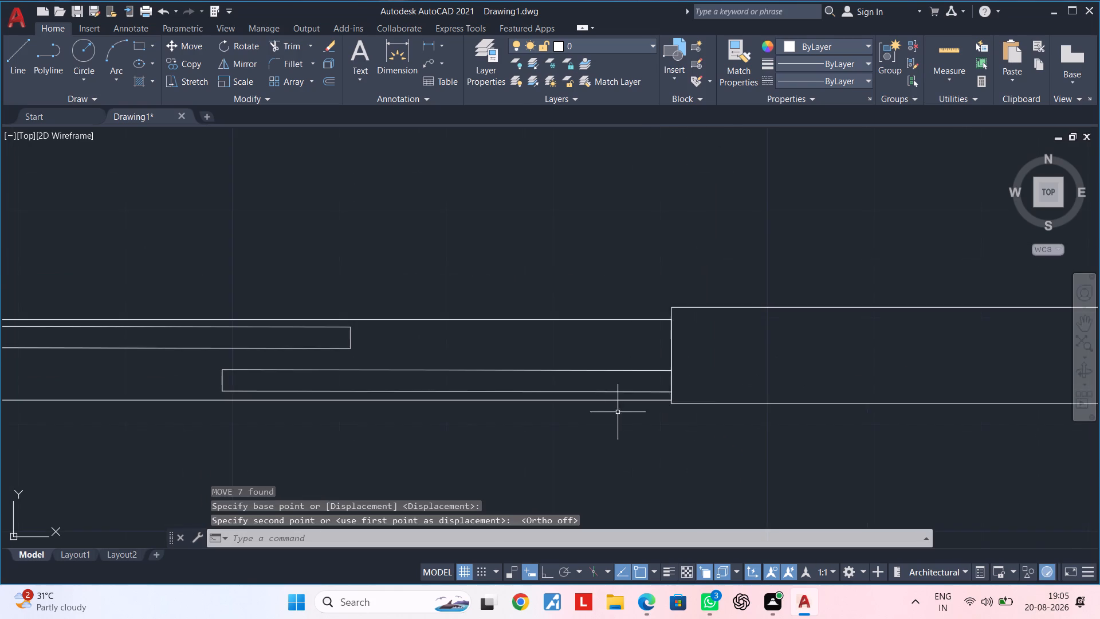
middle_click_drag(526, 416, 701, 412)
scroll(692, 412, "down", 1)
middle_click_drag(467, 422, 588, 420)
scroll(505, 401, "up", 3)
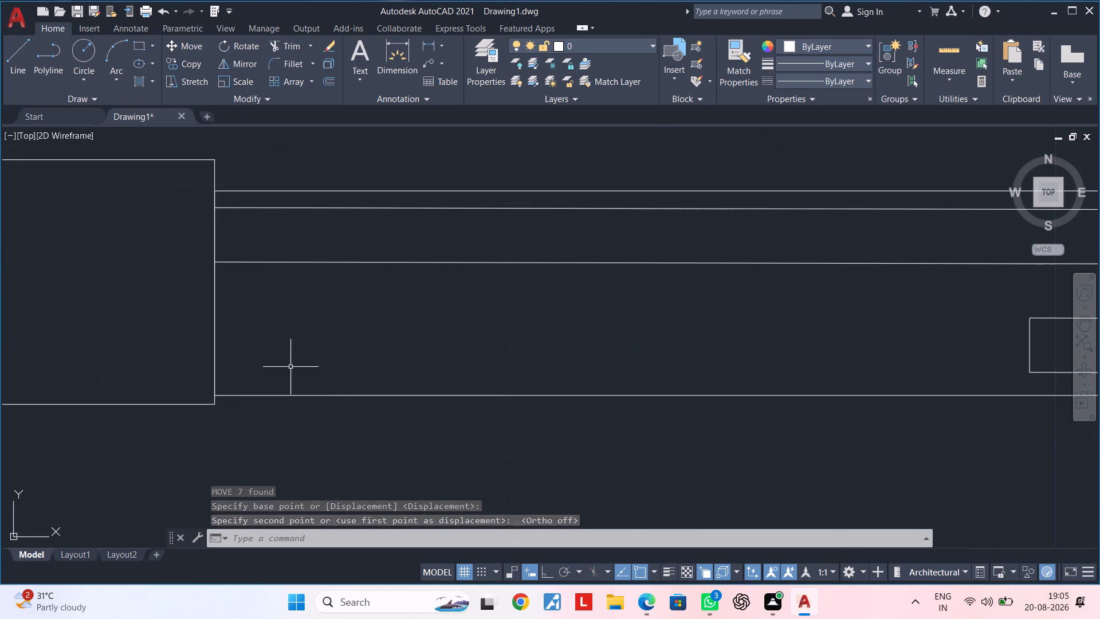
Move the wide window's outer frame and lower sliding panel slightly up within the 6' opening, using the frame's lower corner as base point.
scroll(218, 296, "up", 1)
scroll(218, 296, "down", 3)
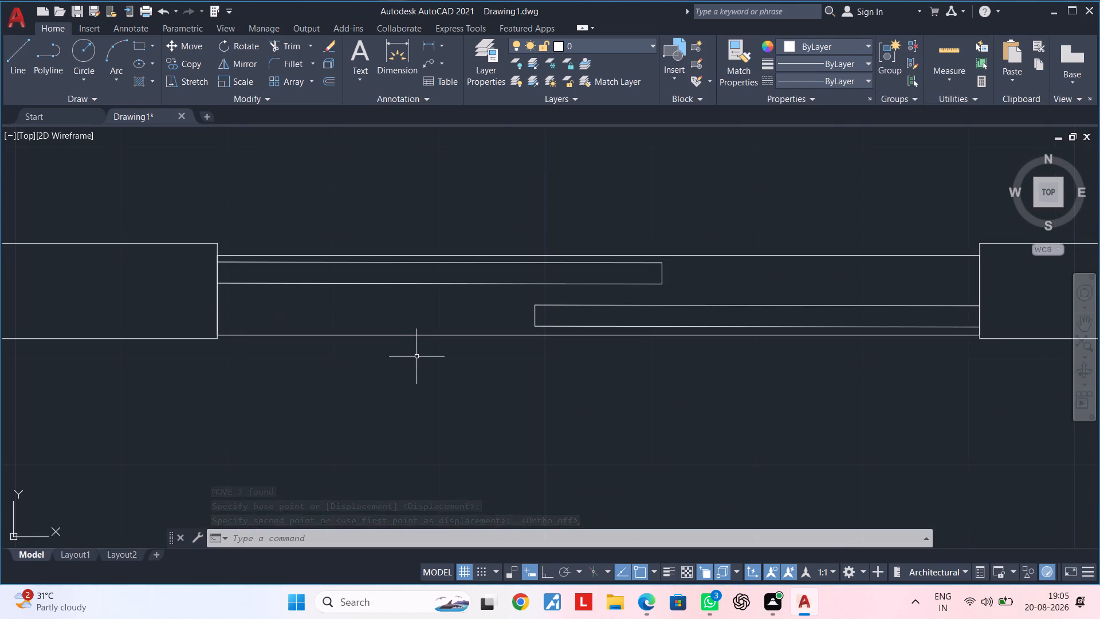
scroll(431, 363, "down", 1)
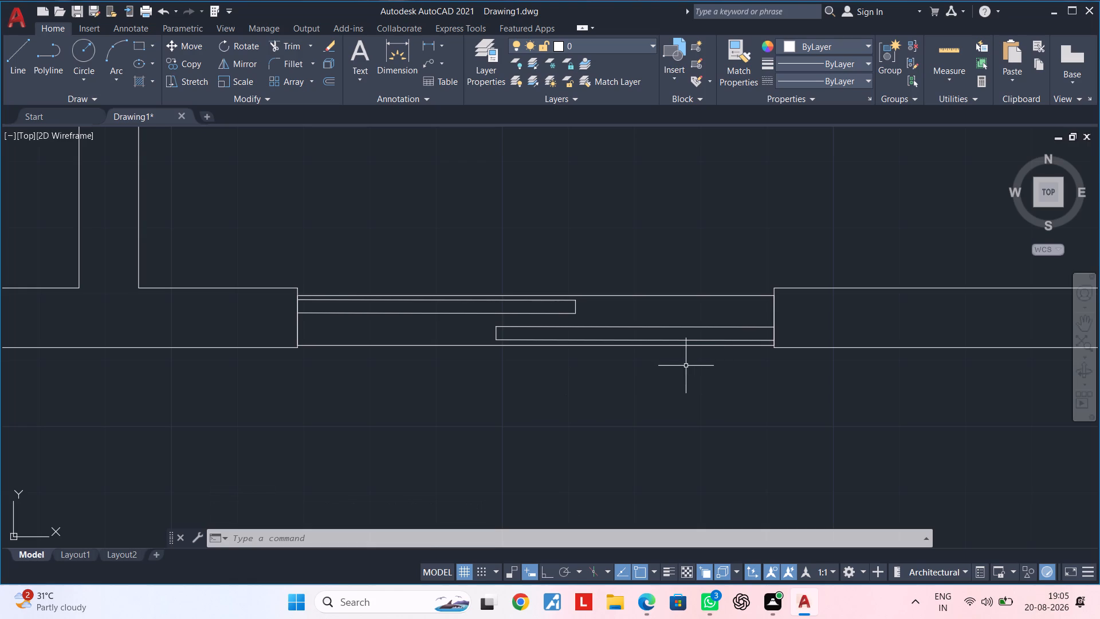
left_click(678, 364)
left_click(646, 267)
middle_click_drag(728, 399, 613, 391)
scroll(637, 362, "up", 2)
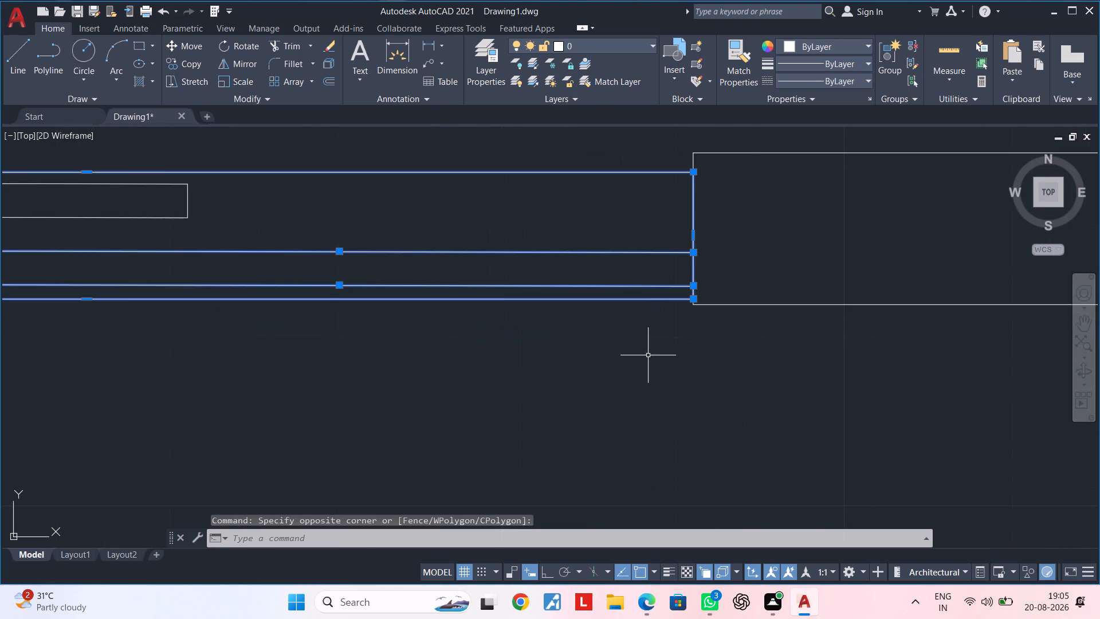
middle_click_drag(648, 353, 616, 403)
type("m")
key("space")
scroll(650, 350, "up", 3)
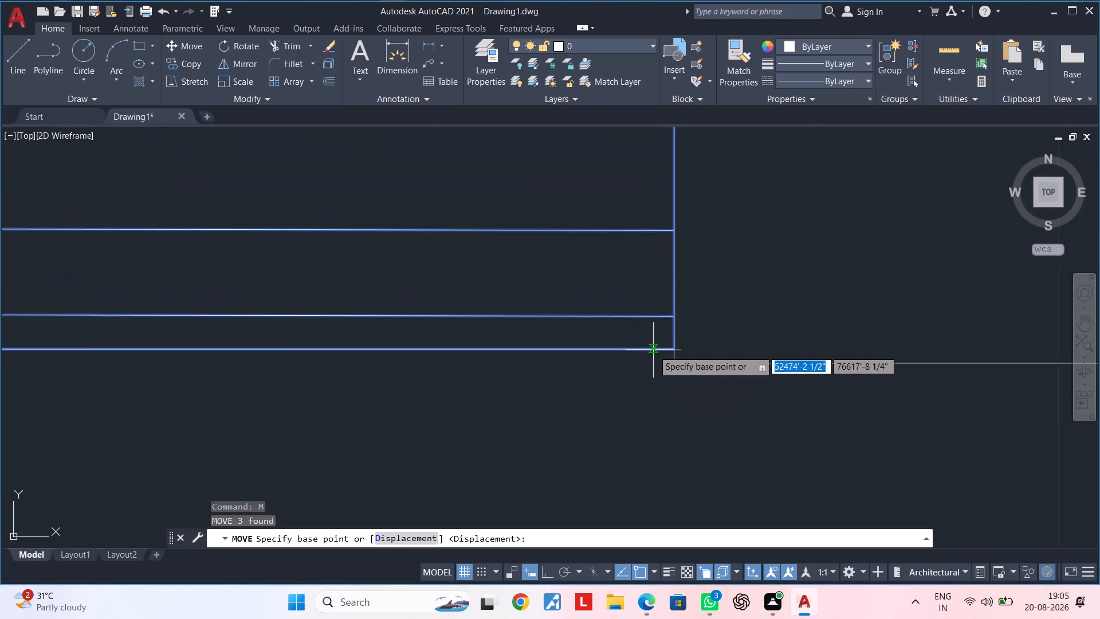
left_click(689, 348)
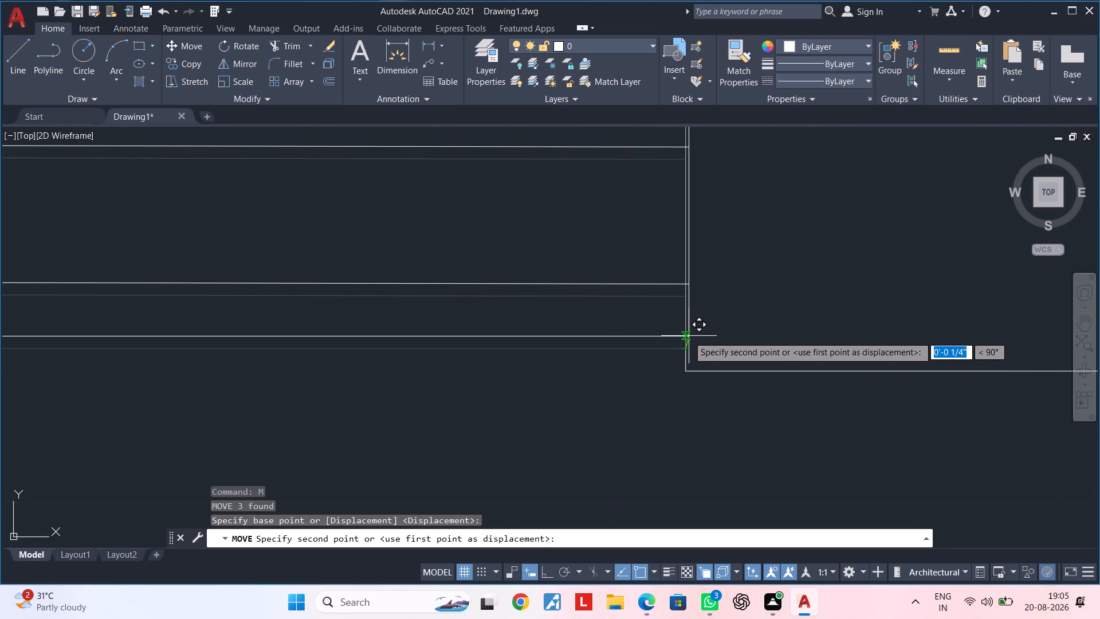
left_click(686, 331)
Offset the inner face line of the narrow bottom-left room's outer side wall 9" into the room.
scroll(645, 358, "down", 3)
scroll(579, 378, "down", 2)
middle_click_drag(538, 384, 882, 384)
scroll(768, 383, "down", 2)
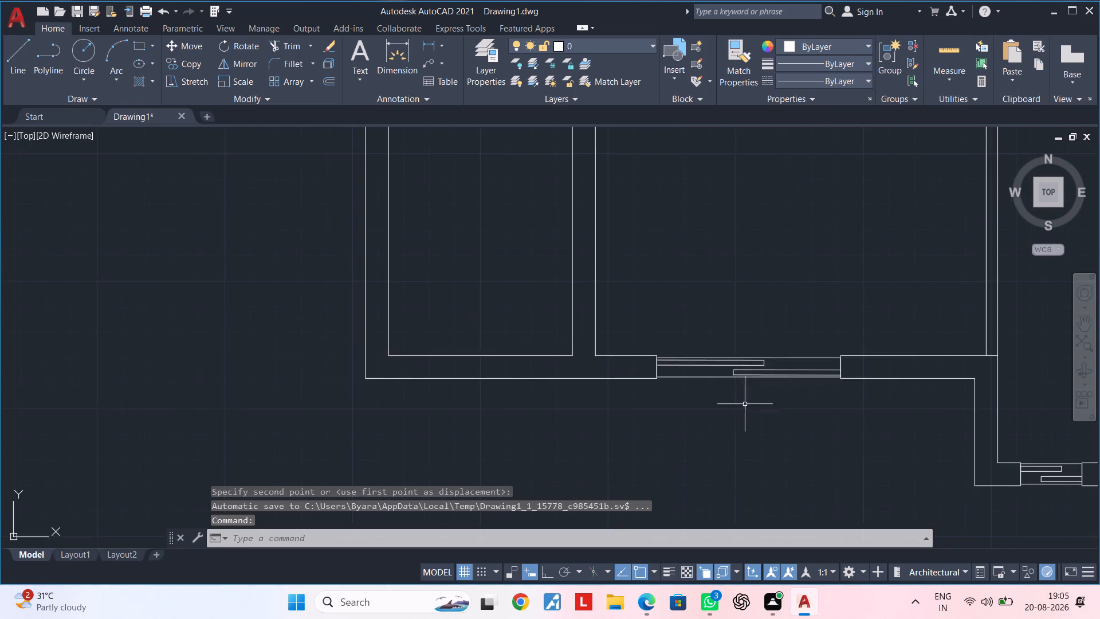
middle_click_drag(670, 420, 898, 394)
key("Escape")
key("Escape")
key("Escape")
key("Escape")
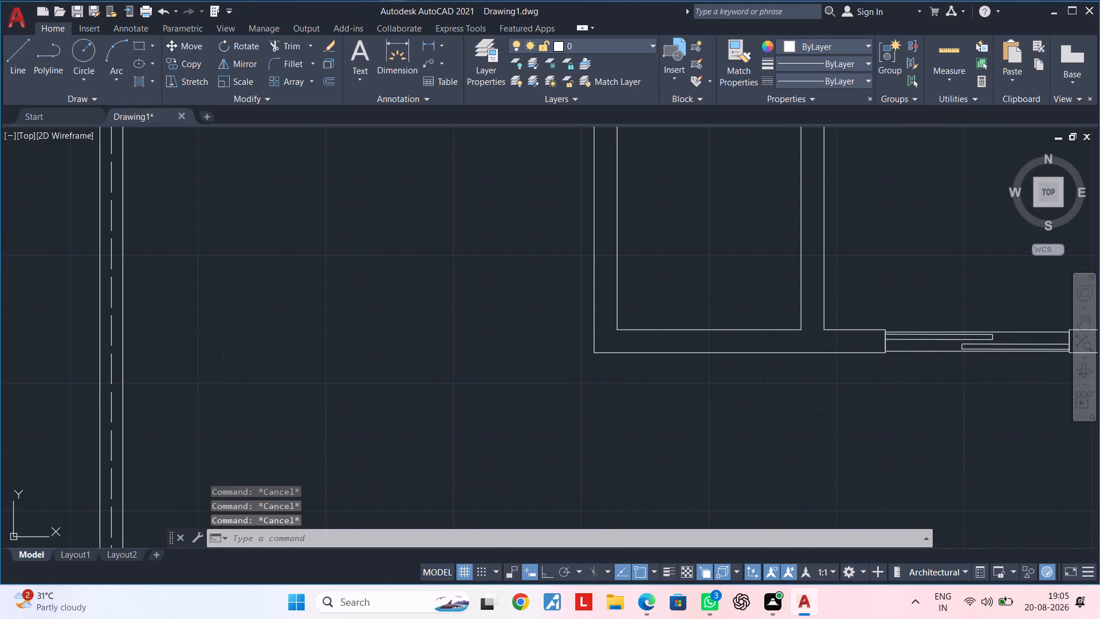
key("Escape")
key("Escape")
key("Escape")
middle_click_drag(622, 385, 612, 409)
key("Escape")
key("Escape")
key("Escape")
key("Escape")
key("Escape")
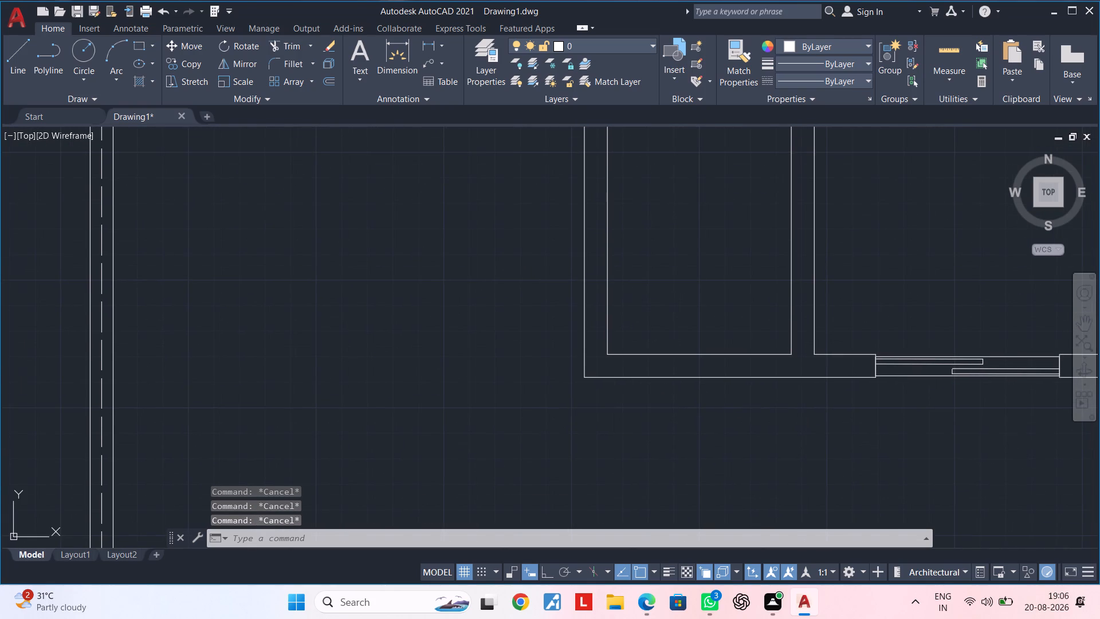
type("of")
key("space")
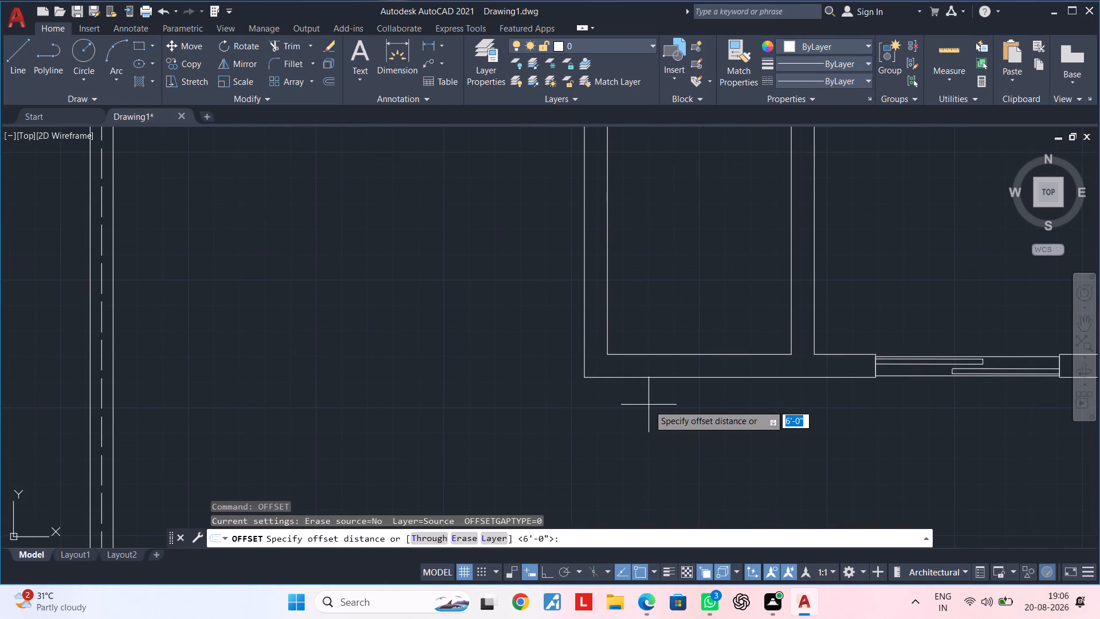
key("9")
key("shift+quotedbl")
key("Return")
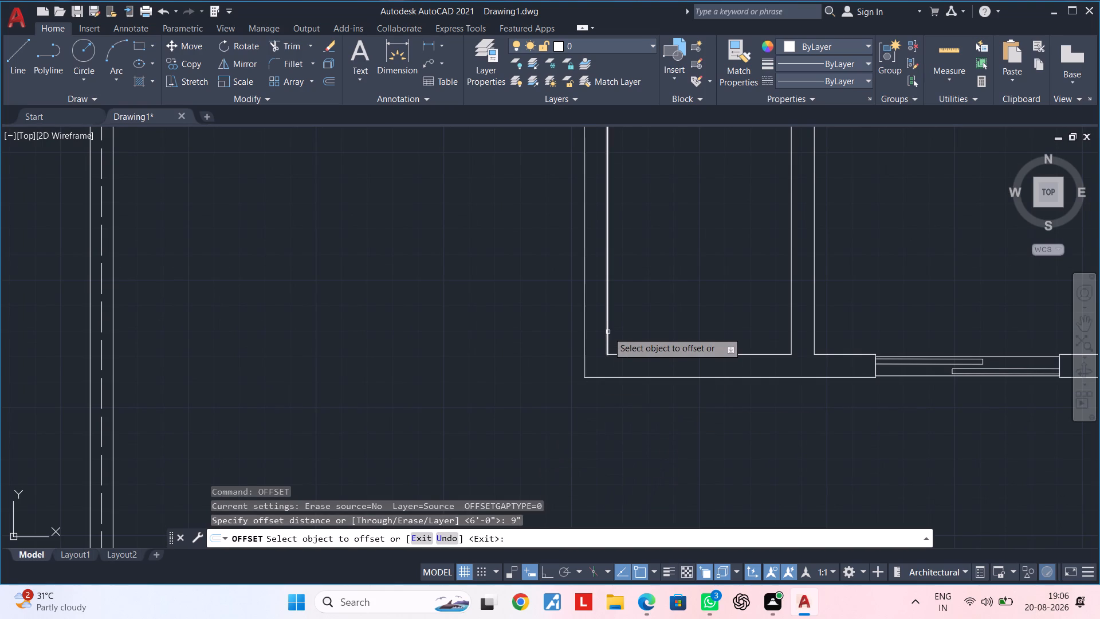
left_click(608, 332)
left_click(708, 332)
key("Escape")
key("Escape")
key("Escape")
Extend the offset line across the bottom wall's thickness and trim its part inside the room, leaving a jamb line.
type("ex")
key("space")
left_click(629, 327)
key("Escape")
key("Escape")
type("tr")
key("space")
left_click(629, 327)
key("Escape")
key("Escape")
key("Escape")
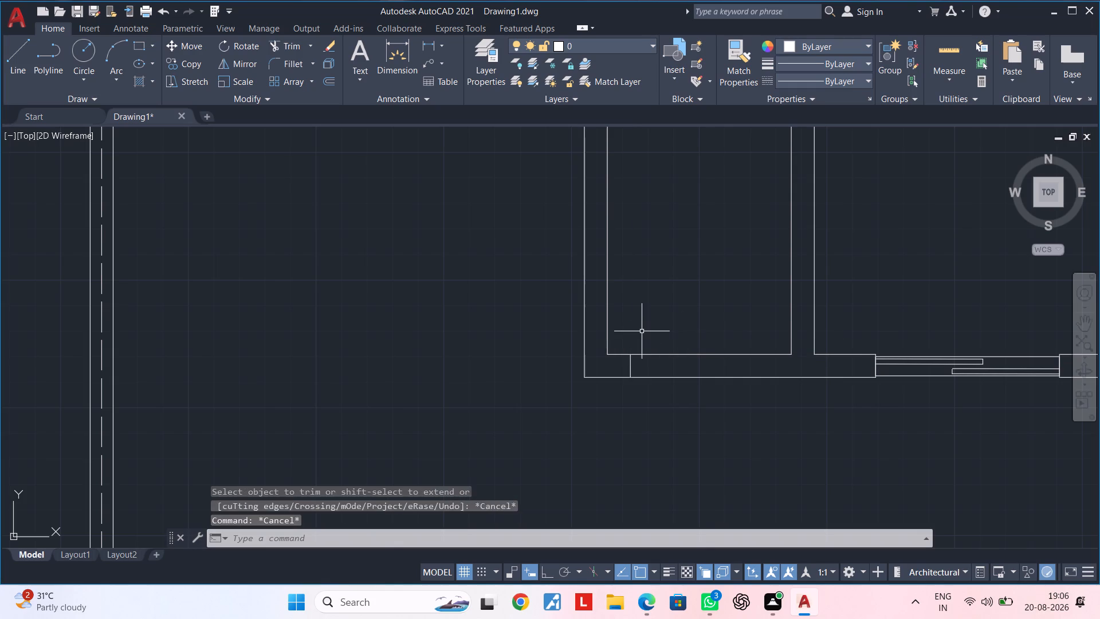
key("Escape")
key("Escape")
Offset the new jamb line 2' along the bottom wall, away from the outer corner.
type("of 2'")
key("Return")
scroll(619, 370, "up", 2)
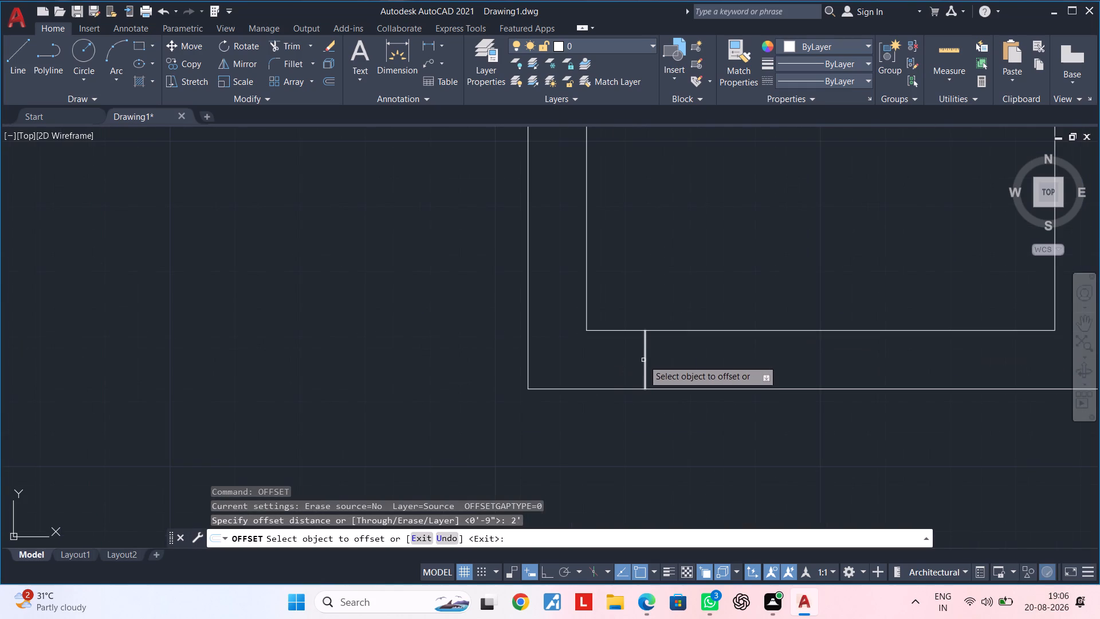
left_click(645, 358)
left_click(738, 358)
key("Escape")
middle_click_drag(740, 358, 624, 365)
key("Escape")
key("Escape")
key("Escape")
Trim both bottom wall lines between the two jamb lines to open the 2' window opening.
type("tr")
key("space")
key("Escape")
key("Escape")
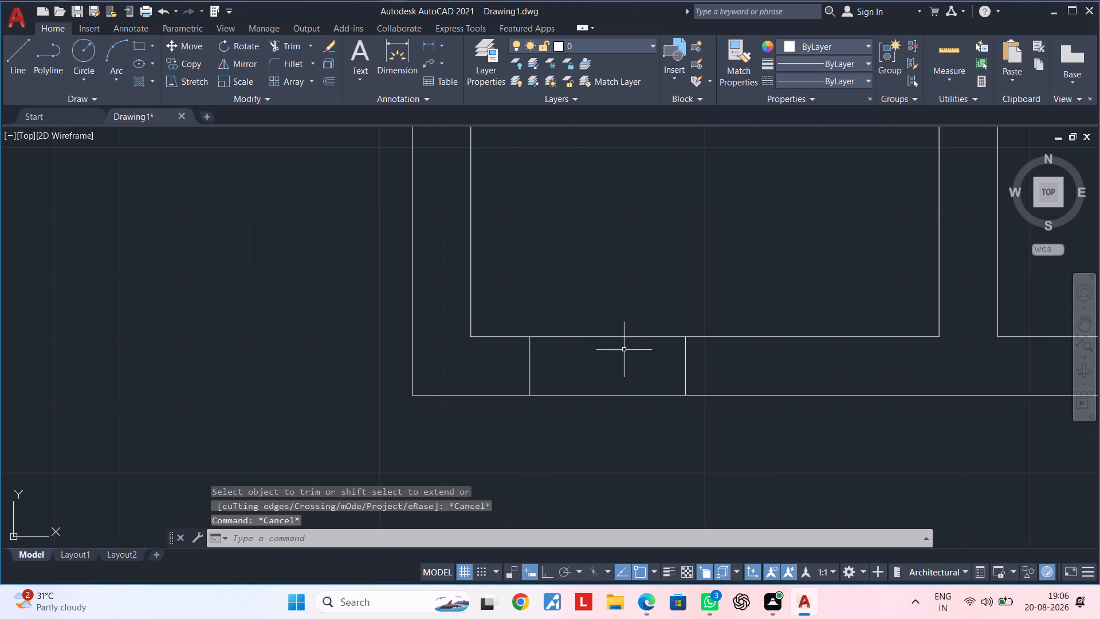
type("tr")
key("space")
left_click(620, 304)
left_click(598, 410)
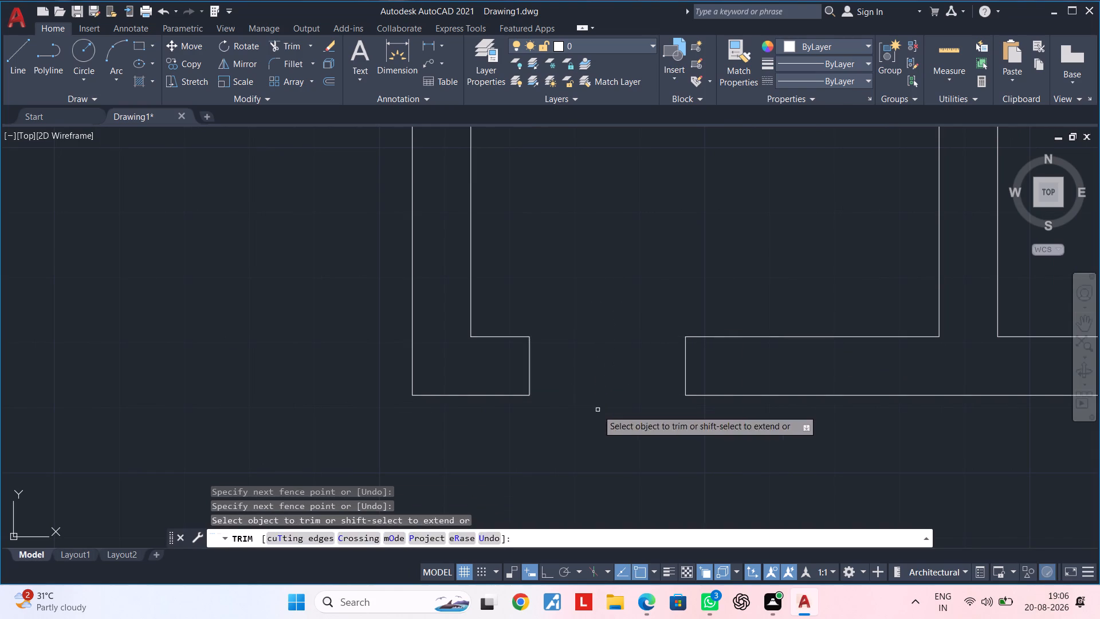
key("Escape")
Copy the narrow sliding window from the stepped bottom wall, by its lower right corner, onto the new 2' opening's right jamb.
scroll(604, 407, "down", 3)
middle_click_drag(798, 419, 610, 367)
scroll(800, 403, "up", 3)
middle_click_drag(760, 379, 753, 348)
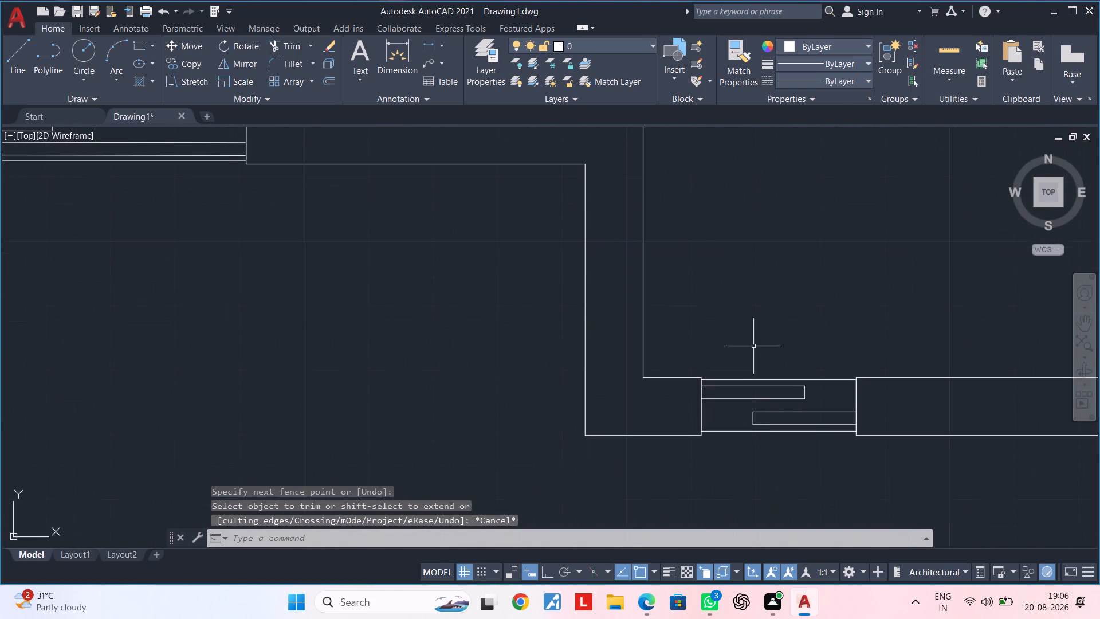
left_click(687, 363)
key("Escape")
left_click(816, 469)
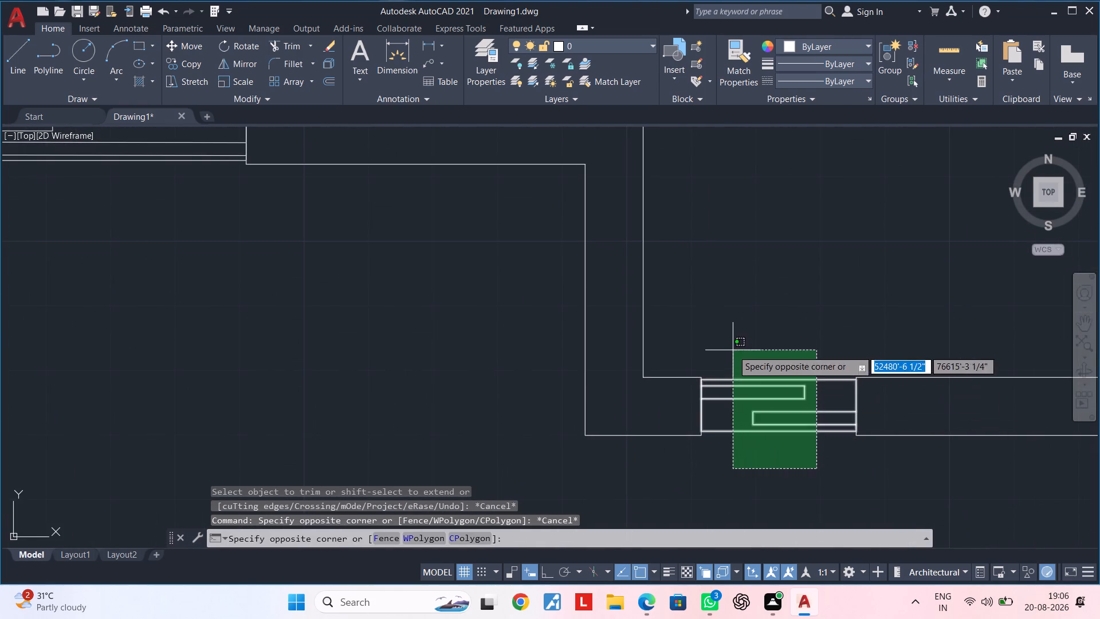
left_click(732, 348)
key("c")
key("o")
key("space")
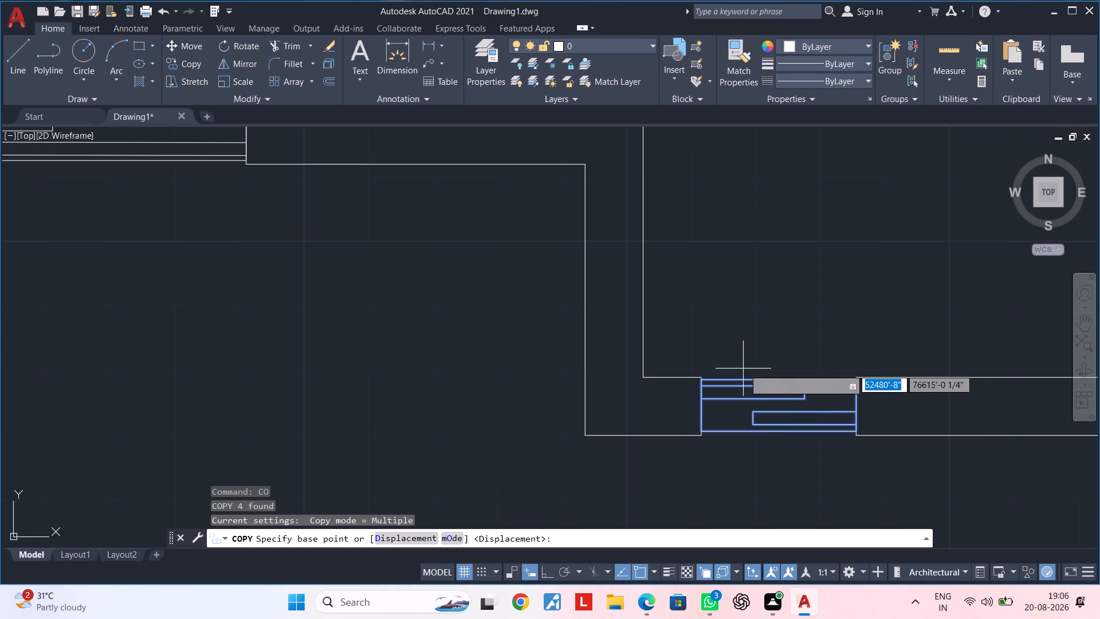
left_click(856, 430)
scroll(535, 358, "down", 2)
middle_click_drag(517, 355, 760, 355)
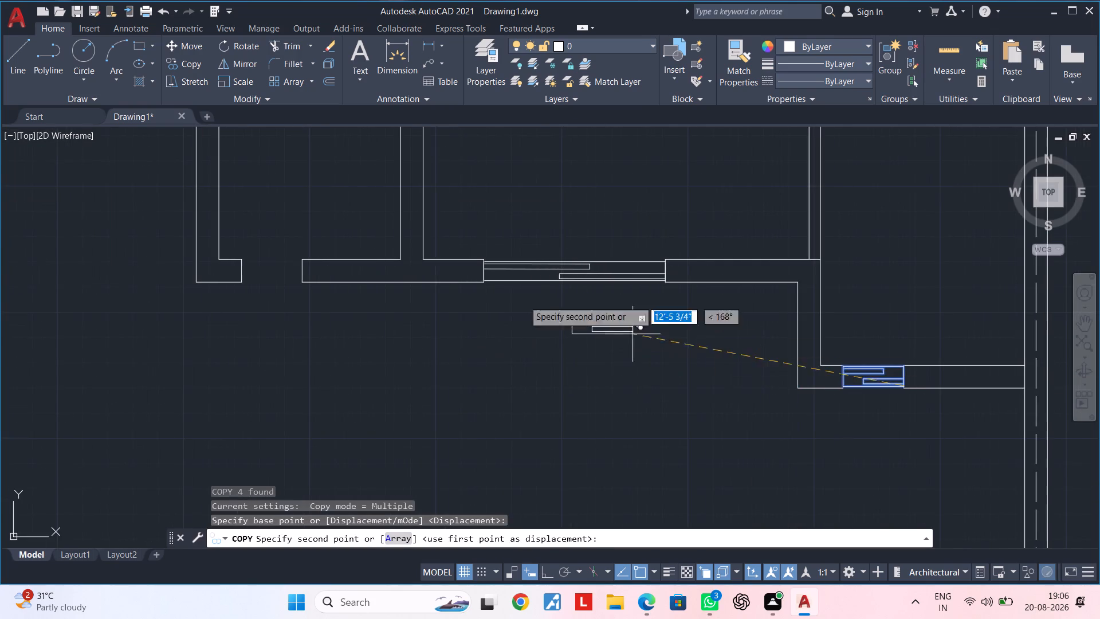
scroll(312, 275, "up", 3)
middle_click_drag(269, 286, 506, 286)
scroll(501, 289, "up", 1)
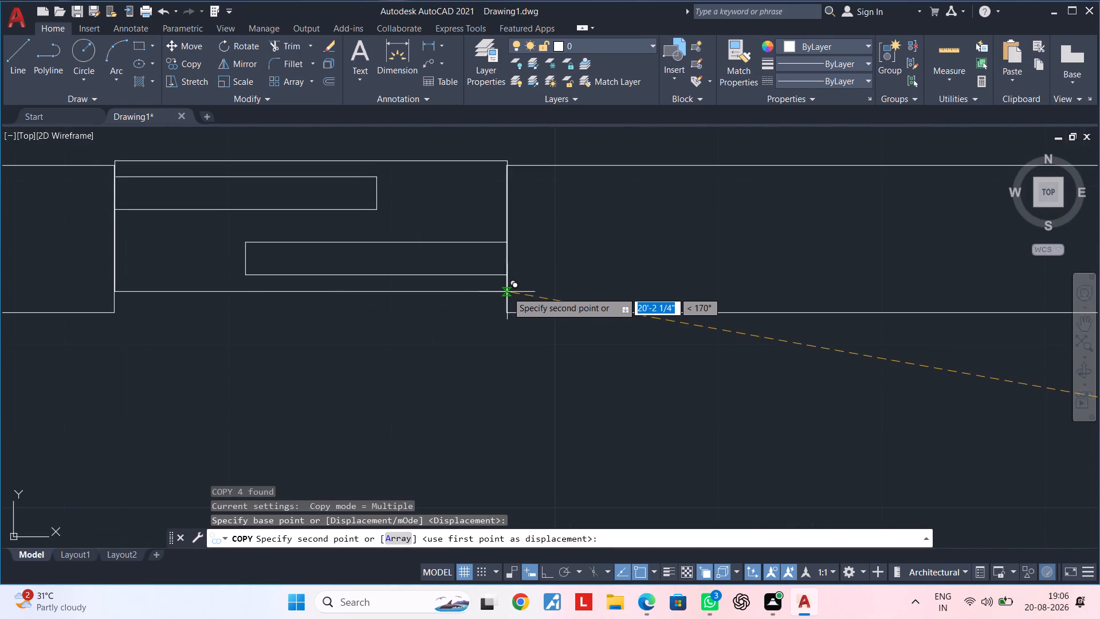
left_click(507, 292)
key("Escape")
key("Escape")
scroll(449, 320, "down", 1)
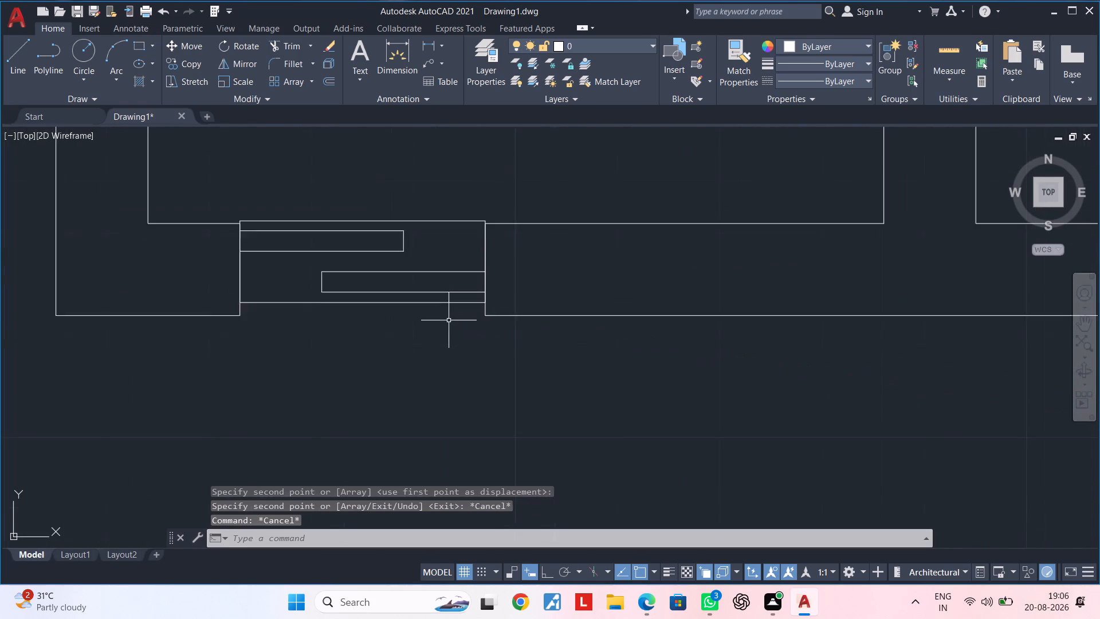
Move the copied narrow window down along the jamb so it sits within the bottom wall's thickness.
middle_click_drag(449, 320, 461, 380)
key("Escape")
left_click_drag(367, 380, 363, 375)
left_click(281, 210)
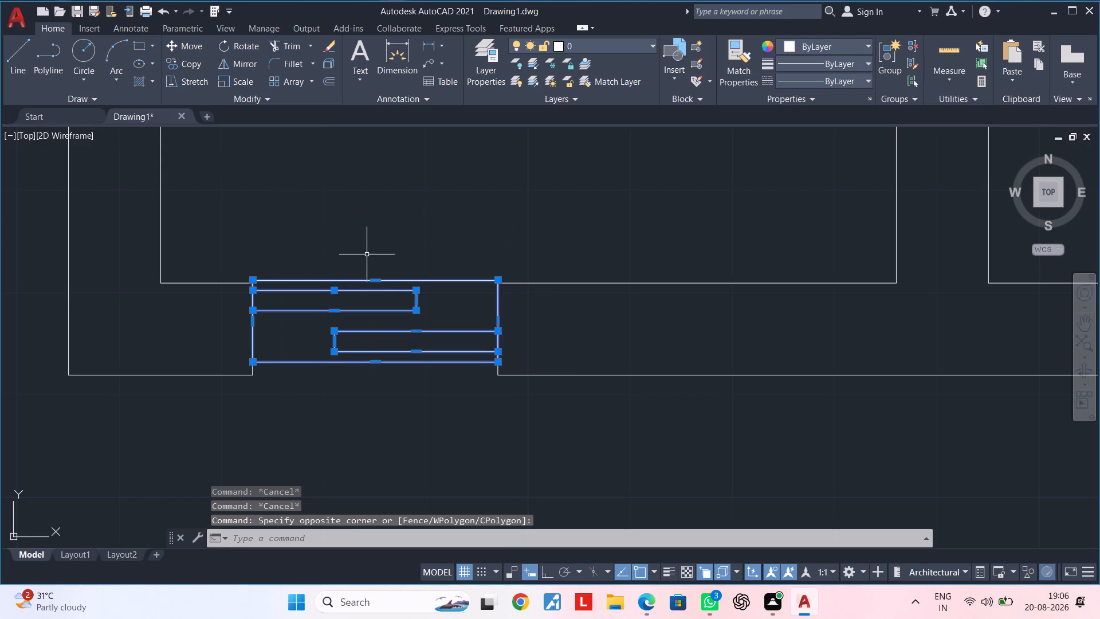
middle_click_drag(370, 248, 376, 221)
key("m")
key("space")
scroll(500, 346, "up", 3)
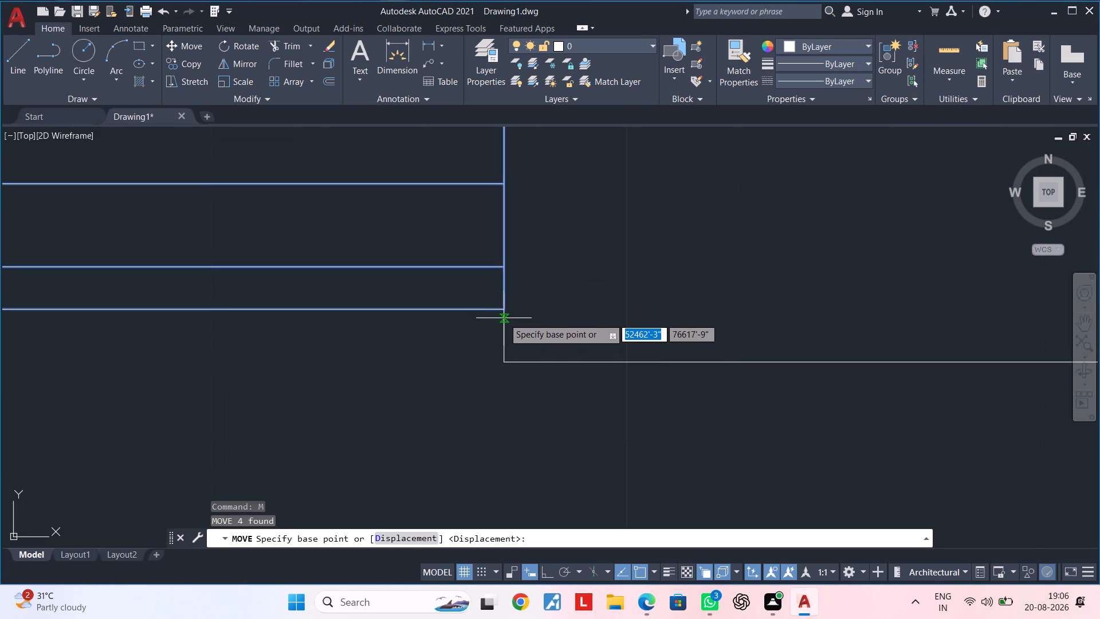
left_click(505, 309)
left_click(505, 345)
scroll(596, 315, "down", 2)
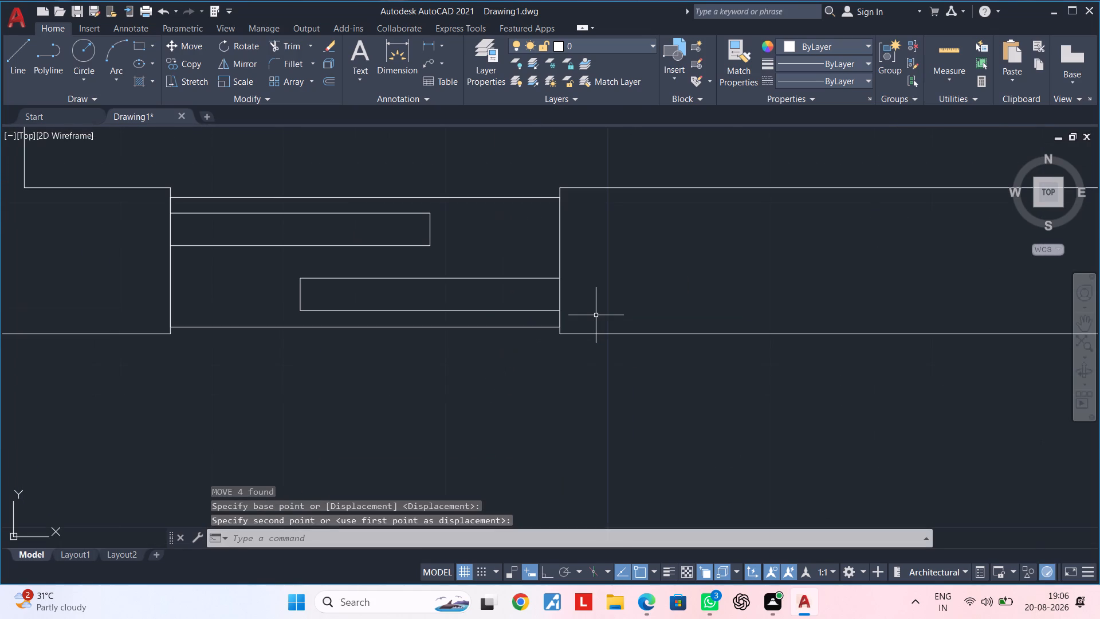
Review the windows placed along the stepped bottom wall and the interior walls above them.
scroll(601, 311, "down", 3)
middle_click_drag(706, 340, 541, 353)
key("Escape")
key("Escape")
scroll(638, 368, "down", 2)
middle_click_drag(654, 368, 632, 366)
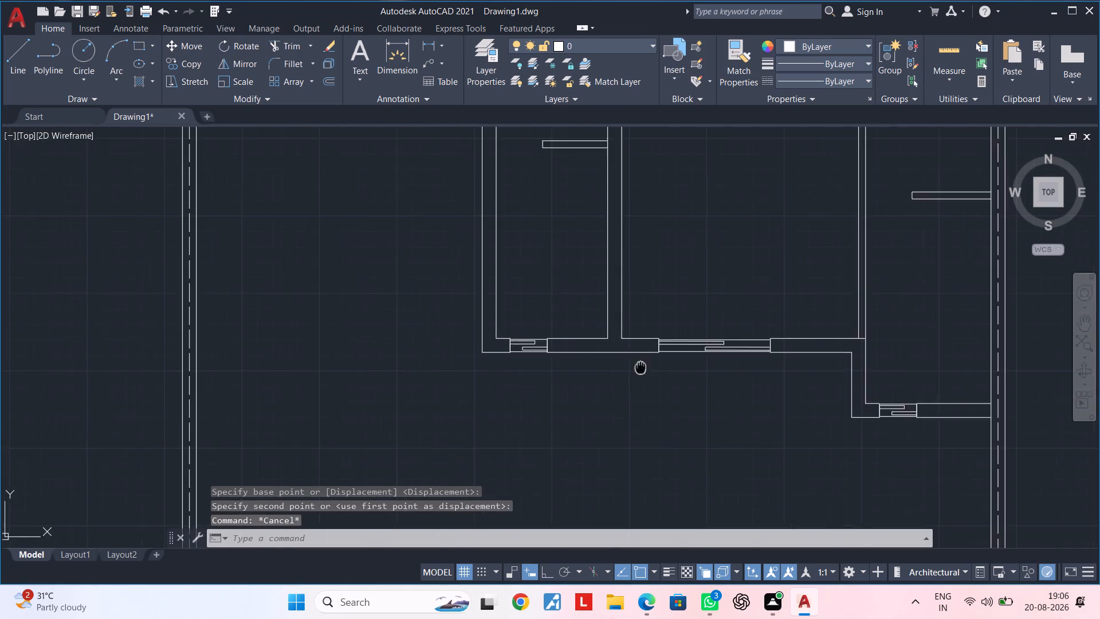
middle_click_drag(632, 366, 404, 355)
middle_click_drag(496, 285, 566, 500)
scroll(539, 410, "down", 2)
middle_click_drag(544, 397, 580, 338)
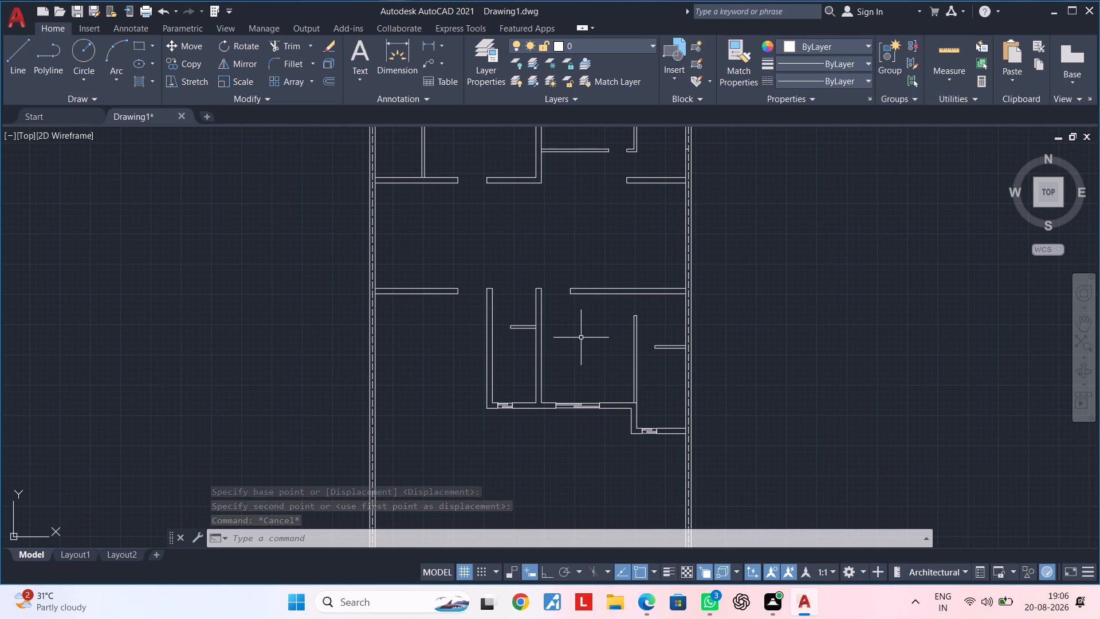
key("Escape")
key("Escape")
key("Escape")
key("Escape")
key("Escape")
key("Escape")
key("Escape")
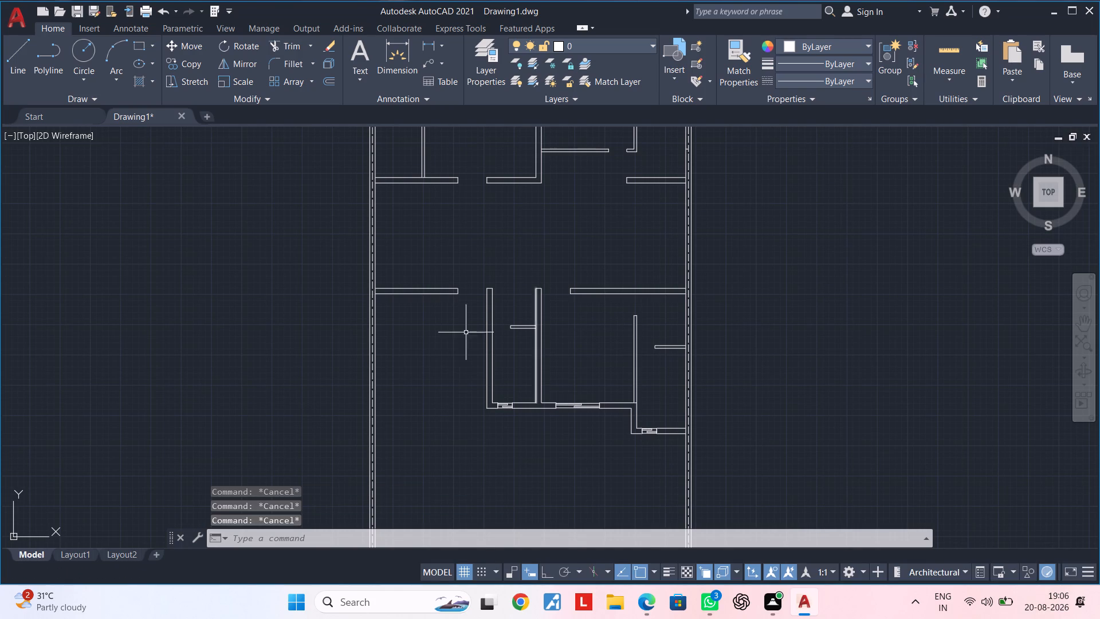
Measure the lower edge of the horizontal wall projecting from the left outer wall, using a linear dimension without placing it.
scroll(402, 264, "up", 2)
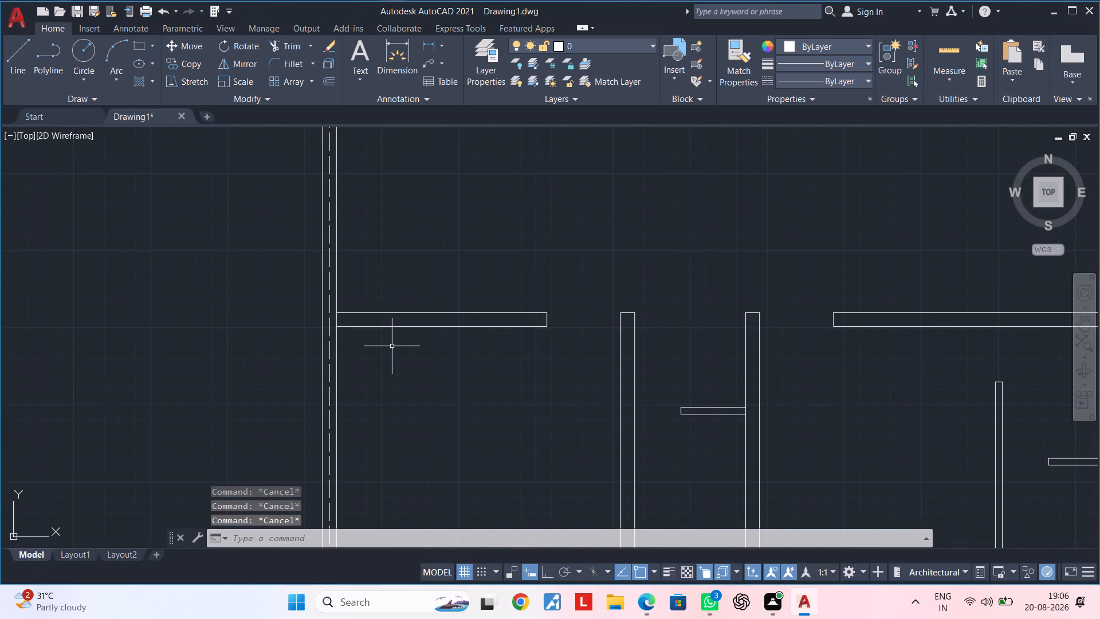
middle_click_drag(405, 353, 478, 339)
middle_click(478, 339)
key("Escape")
key("Escape")
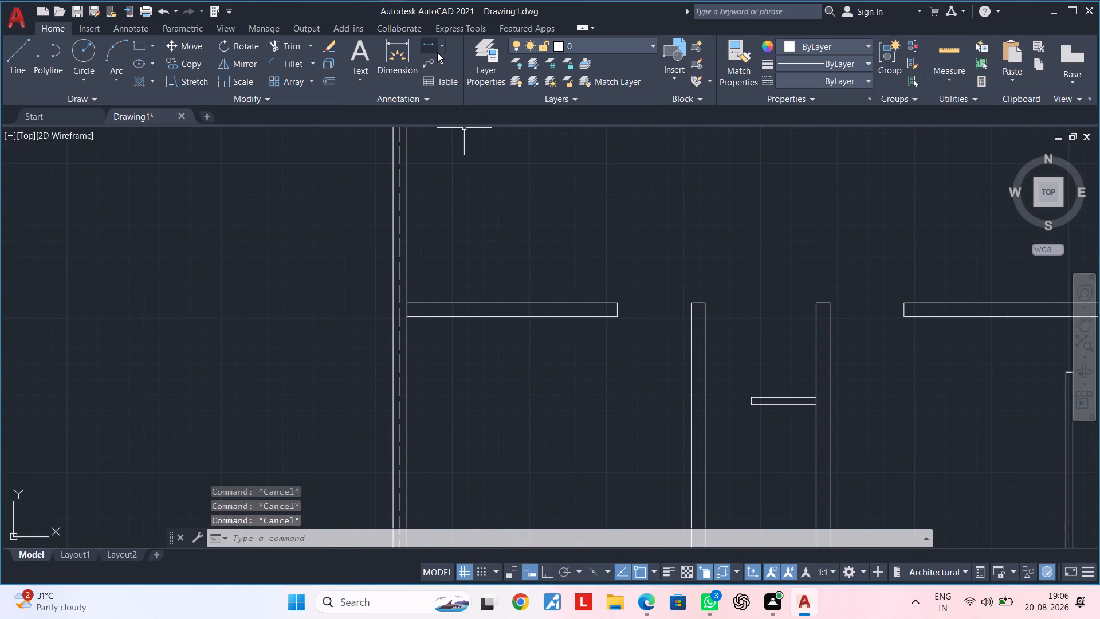
left_click(433, 49)
left_click(409, 318)
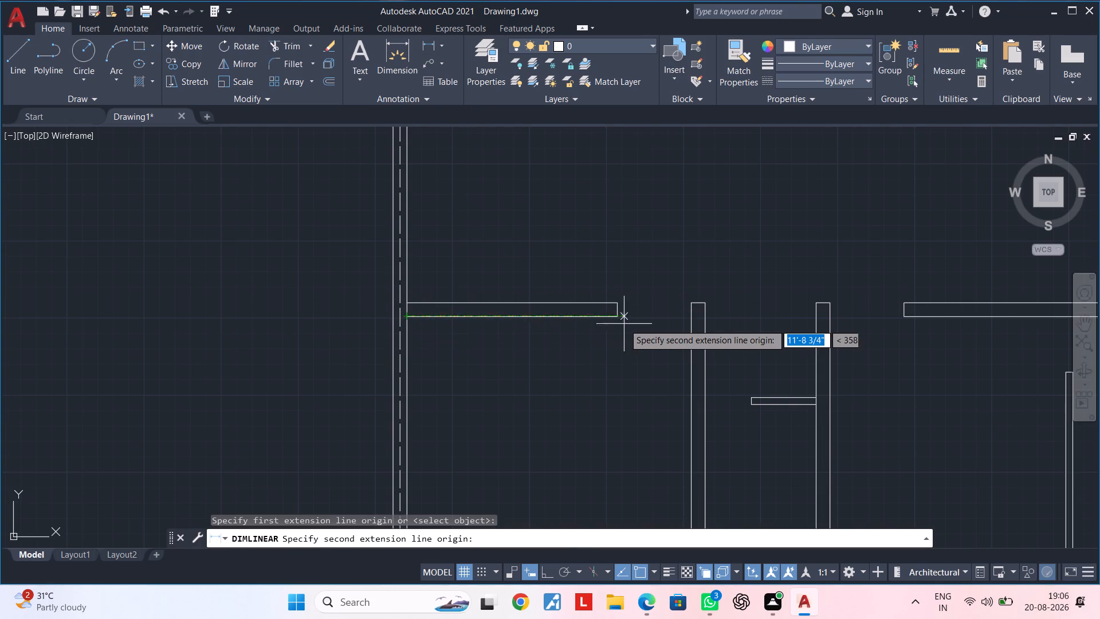
left_click(618, 319)
key("Escape")
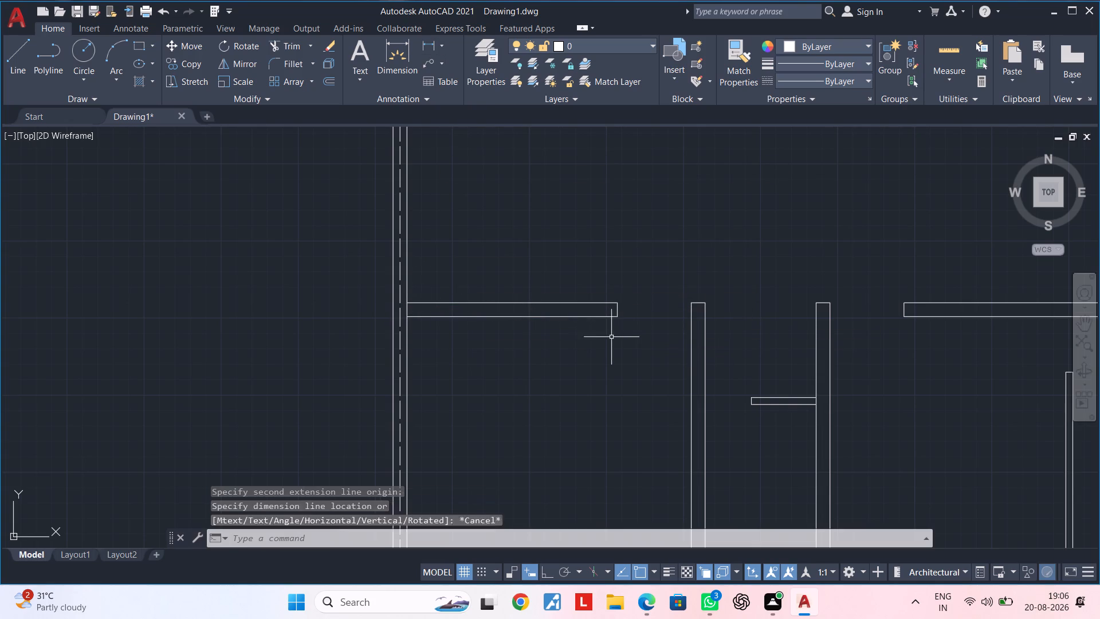
key("Escape")
key("Escape")
key("Escape")
key("Escape")
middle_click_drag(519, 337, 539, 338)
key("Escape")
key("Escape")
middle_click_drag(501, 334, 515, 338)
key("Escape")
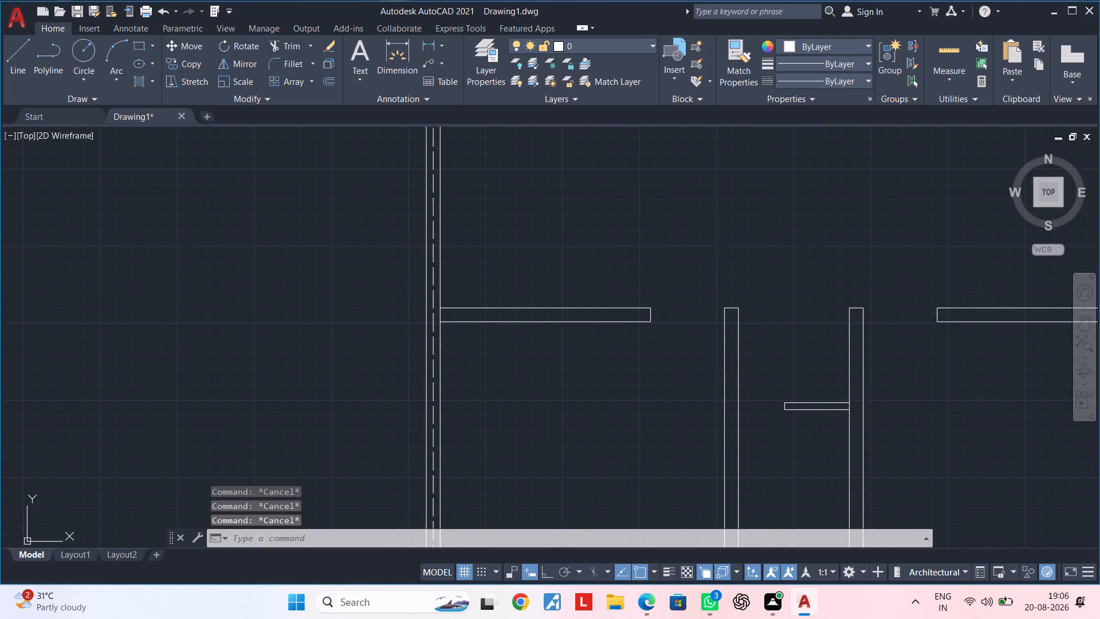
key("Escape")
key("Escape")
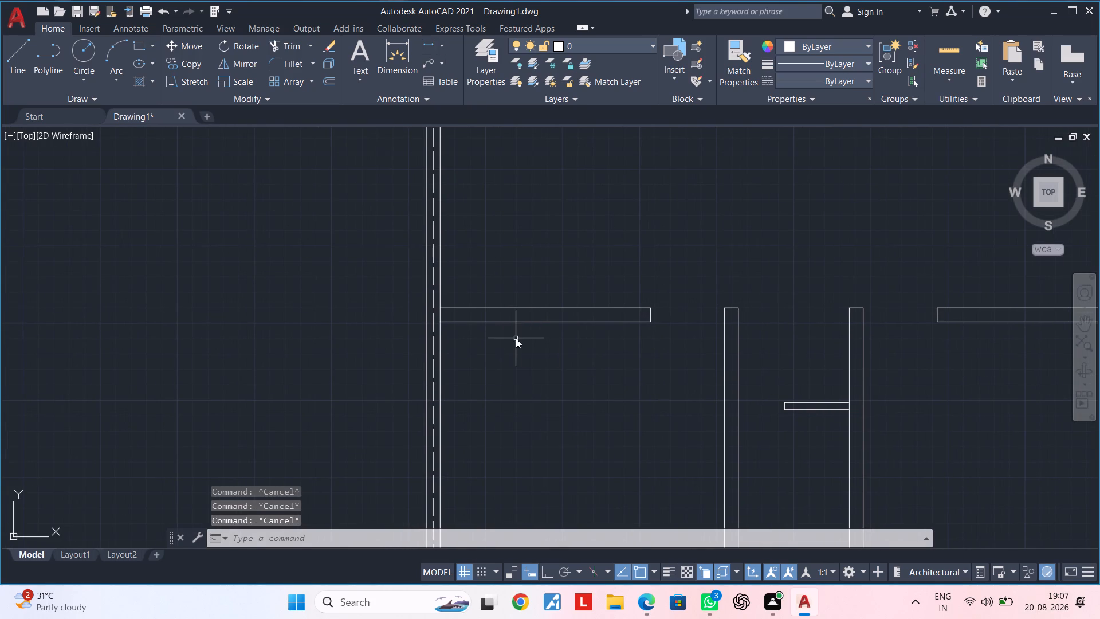
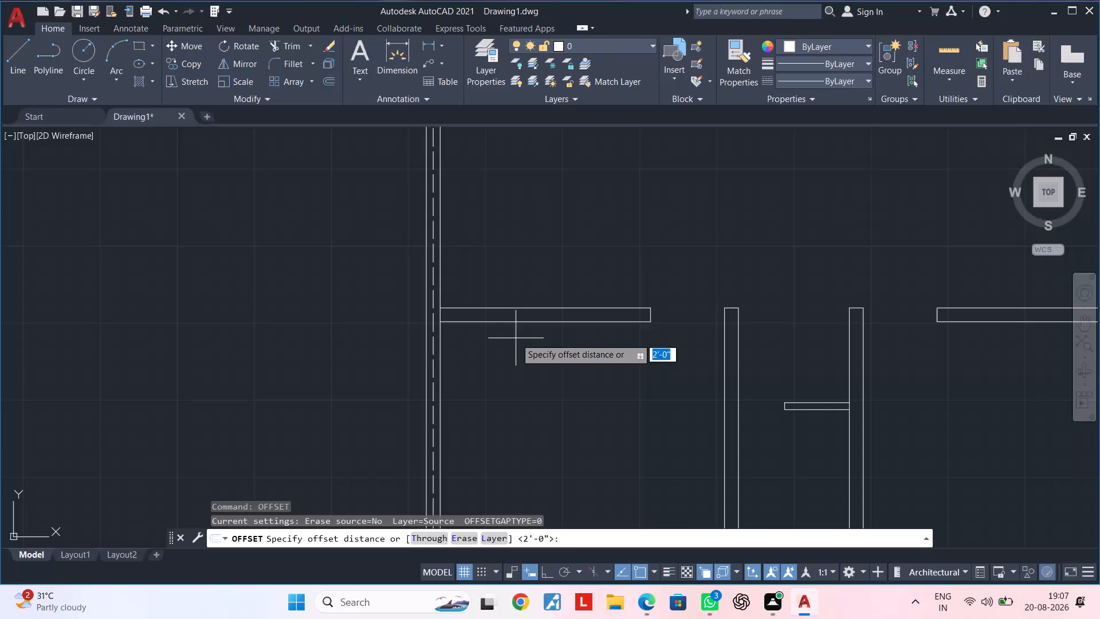
Offset the inner face line of the left outer wall by 2' into the building, across the middle horizontal wall.
type("2'")
key("Return")
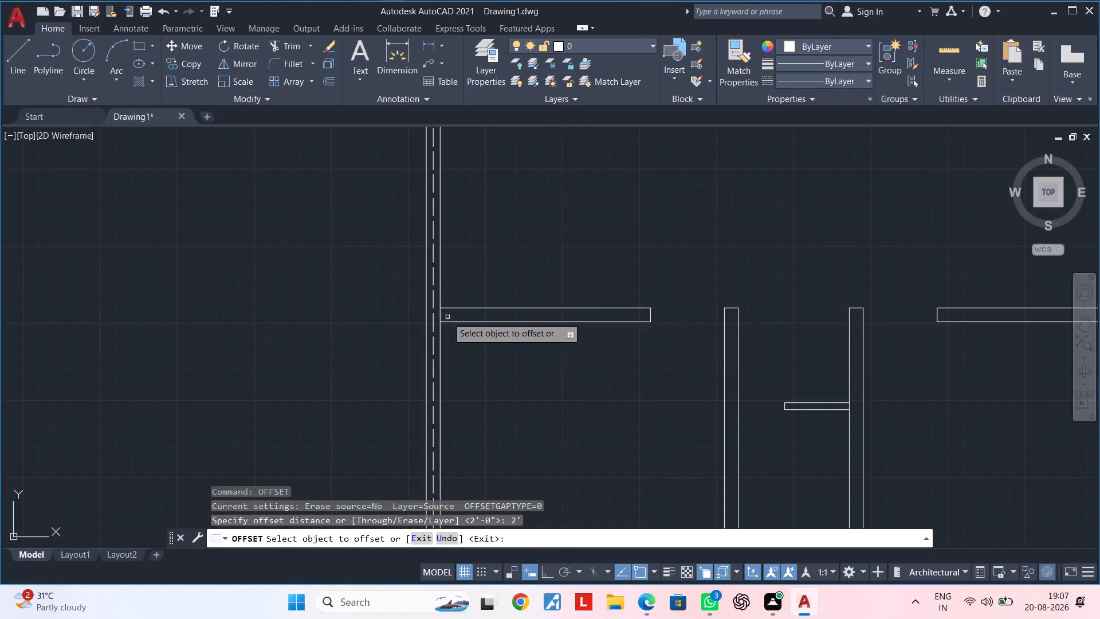
scroll(447, 319, "up", 3)
left_click(408, 304)
left_click(612, 320)
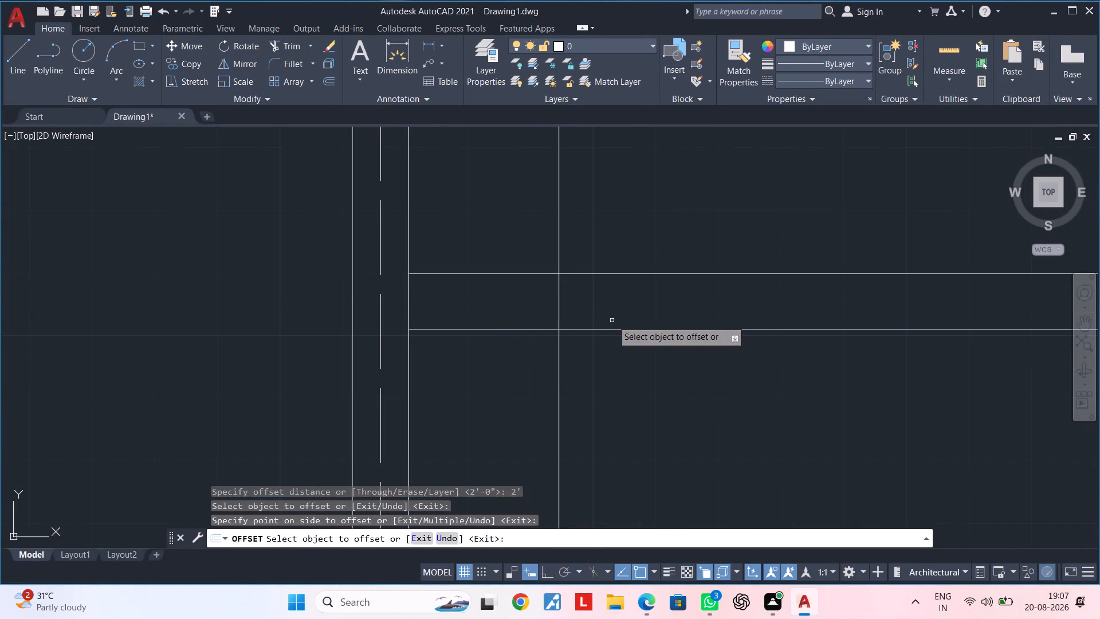
Trim the offset line above and below the middle horizontal wall, leaving only the jamb line within the wall thickness.
key("Escape")
key("Escape")
type("tr")
key("space")
left_click(614, 240)
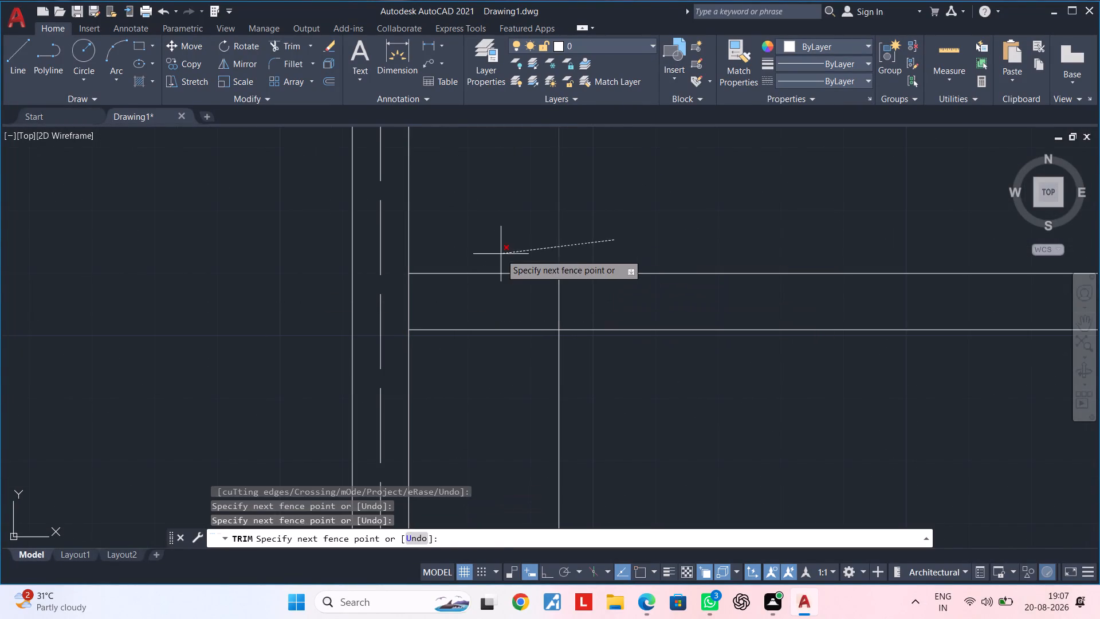
left_click(501, 254)
left_click_drag(633, 434, 614, 435)
left_click(501, 441)
double_click(598, 440)
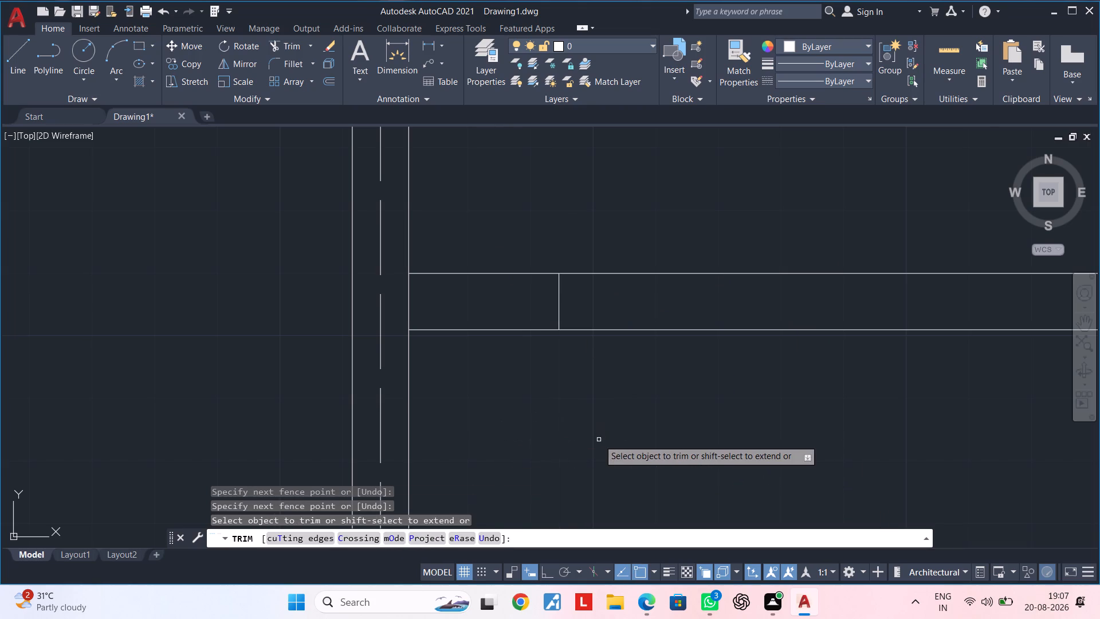
scroll(599, 440, "down", 4)
middle_click_drag(654, 445, 589, 446)
key("Escape")
key("Escape")
middle_click_drag(556, 440, 567, 406)
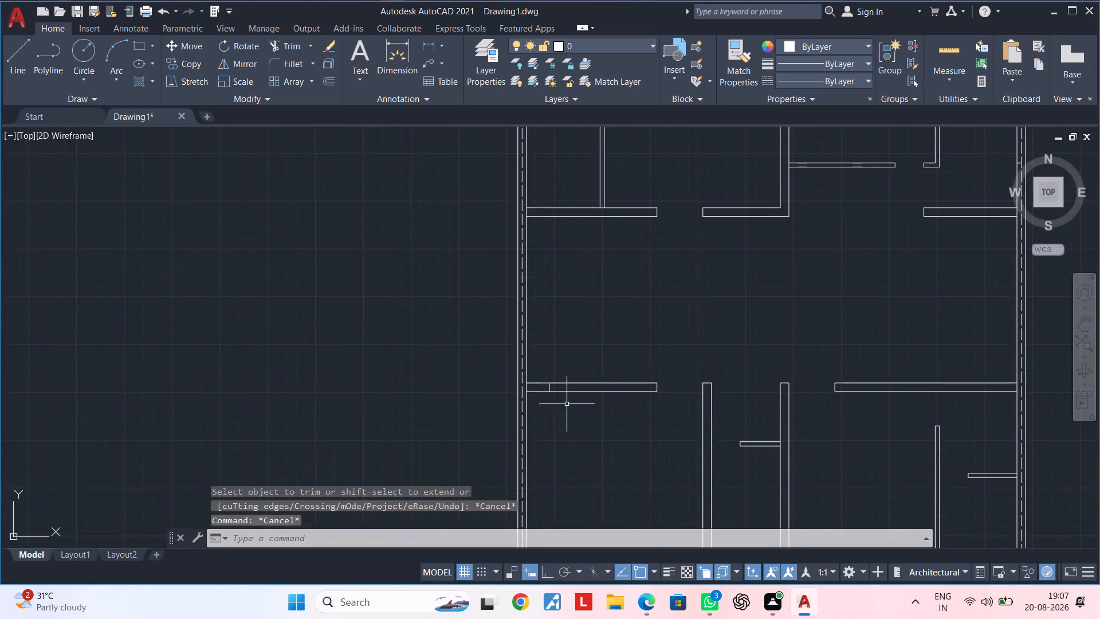
Offset the new jamb line 6' to the right within the middle horizontal wall.
scroll(566, 404, "up", 2)
middle_click_drag(570, 412, 555, 423)
key("Escape")
key("Escape")
key("Escape")
key("Escape")
key("Escape")
type("of 6'")
key("Return")
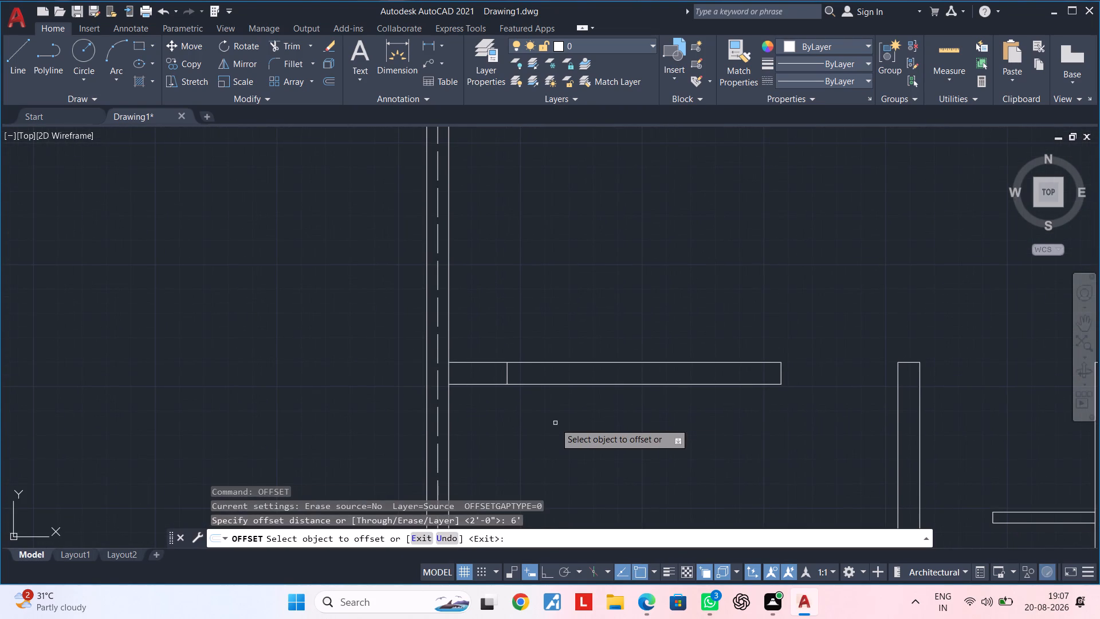
scroll(501, 370, "up", 2)
left_click(513, 370)
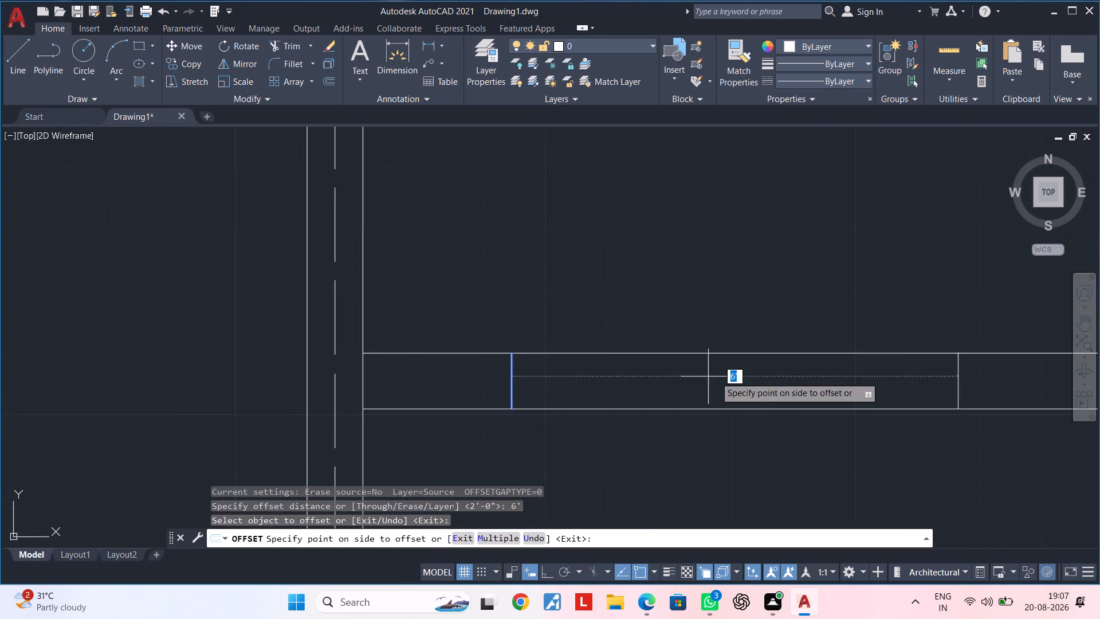
left_click(729, 377)
scroll(776, 387, "down", 2)
middle_click_drag(777, 388, 578, 384)
key("Escape")
key("Escape")
key("Escape")
Trim both wall face lines between the two jamb lines to open the 6' window gap.
key("t")
type("r")
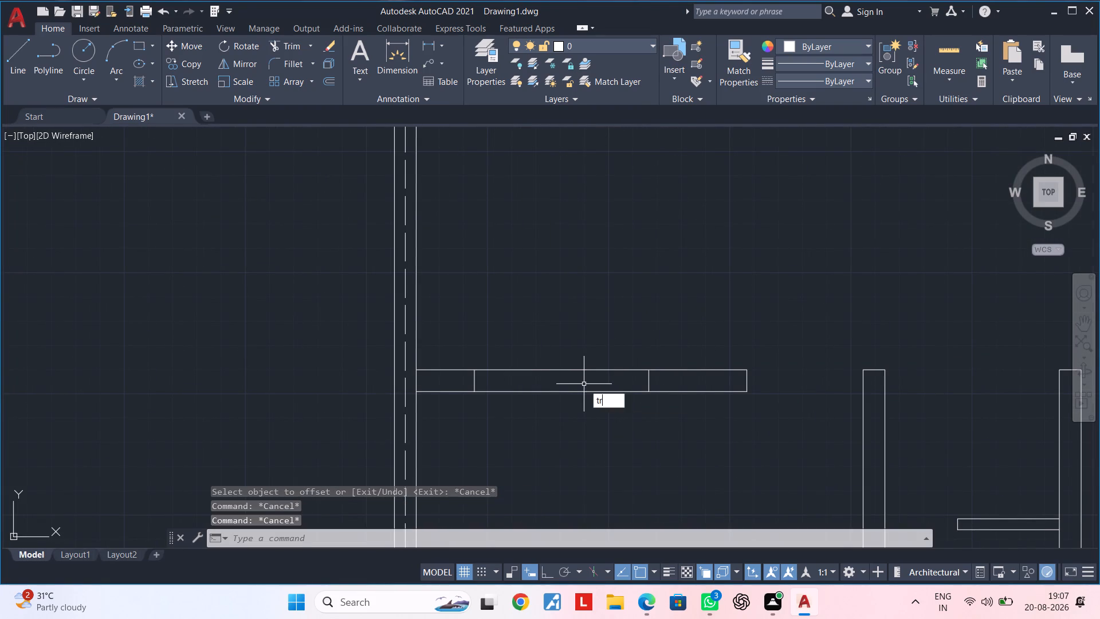
key("space")
left_click_drag(565, 415, 564, 403)
left_click(548, 331)
scroll(557, 333, "down", 3)
middle_click_drag(567, 334, 565, 341)
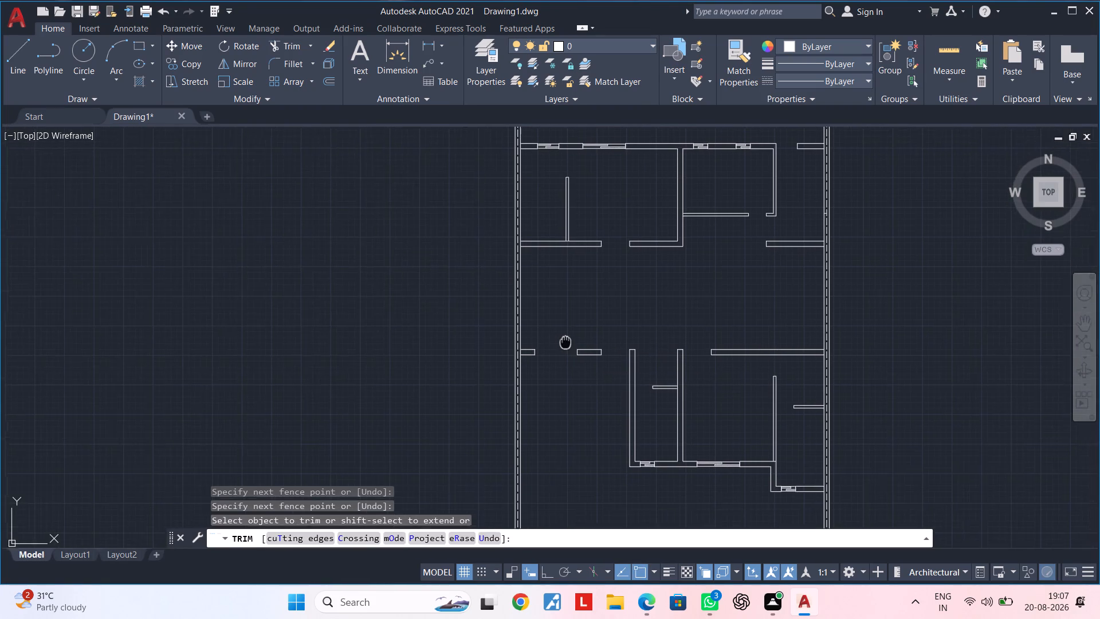
middle_click_drag(565, 341, 559, 351)
key("Escape")
key("Escape")
Copy the wide sliding window from the top wall into the new opening, from its lower right corner to the opening's right jamb.
middle_click_drag(595, 295, 579, 331)
middle_click_drag(584, 348, 560, 386)
scroll(555, 253, "up", 2)
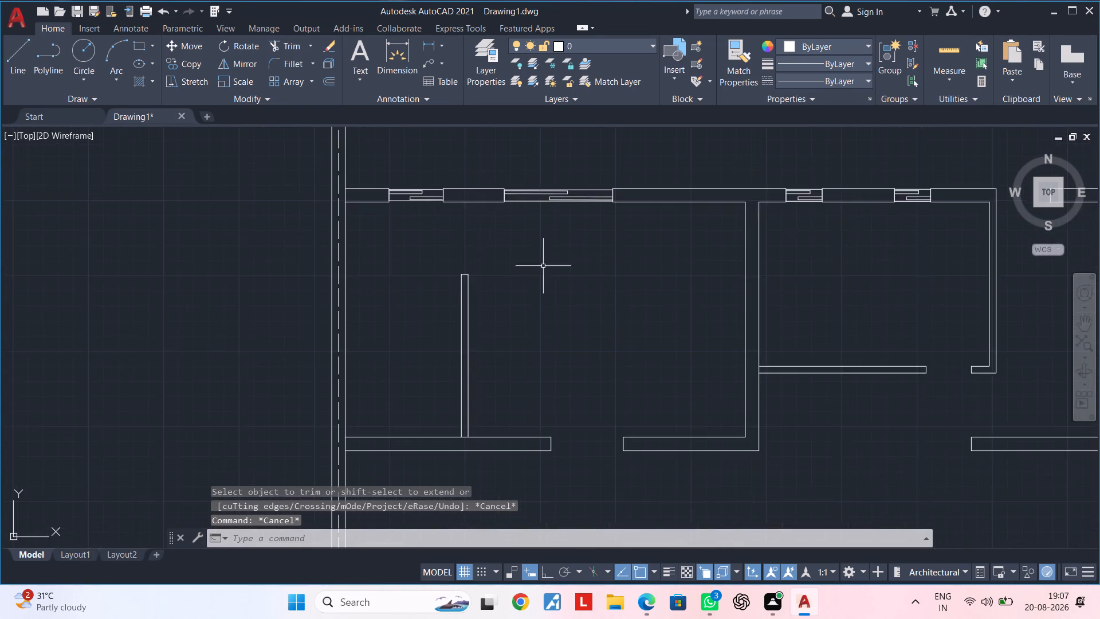
middle_click_drag(543, 268, 522, 373)
left_click(474, 274)
key("Escape")
key("Escape")
left_click_drag(583, 340, 565, 324)
left_click(505, 260)
scroll(531, 303, "up", 4)
scroll(572, 361, "down", 2)
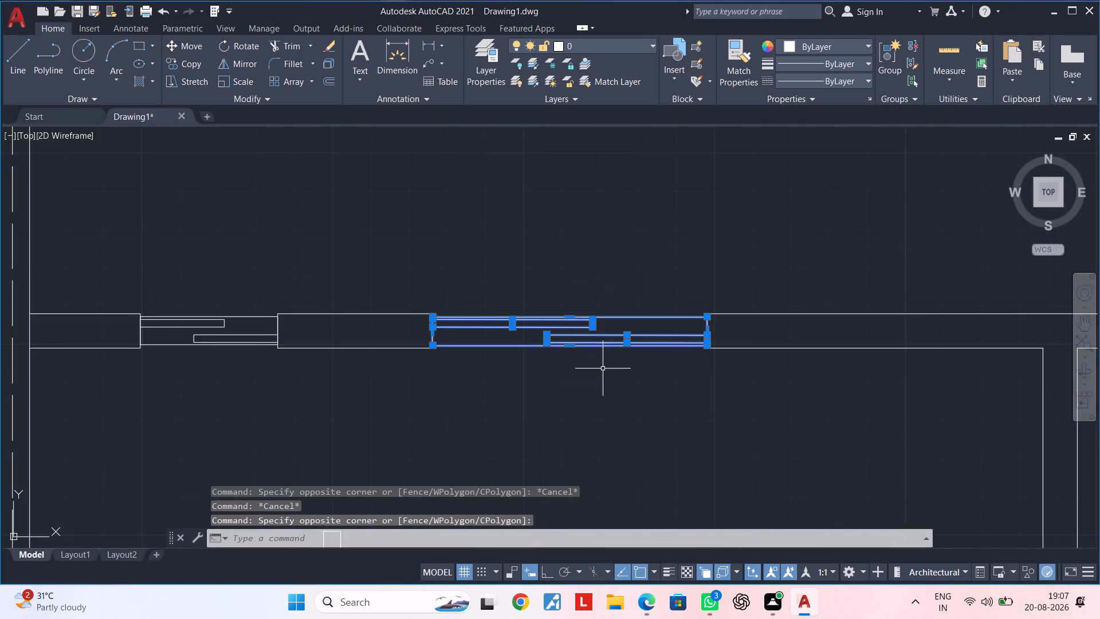
middle_click_drag(603, 369, 520, 363)
type("co")
key("space")
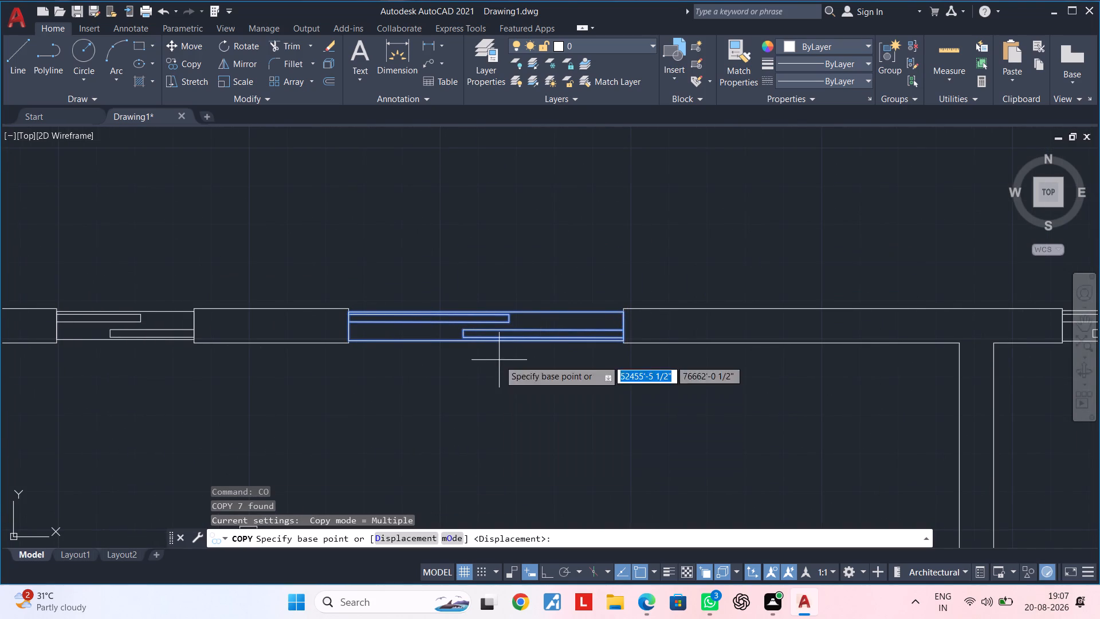
scroll(623, 347, "up", 3)
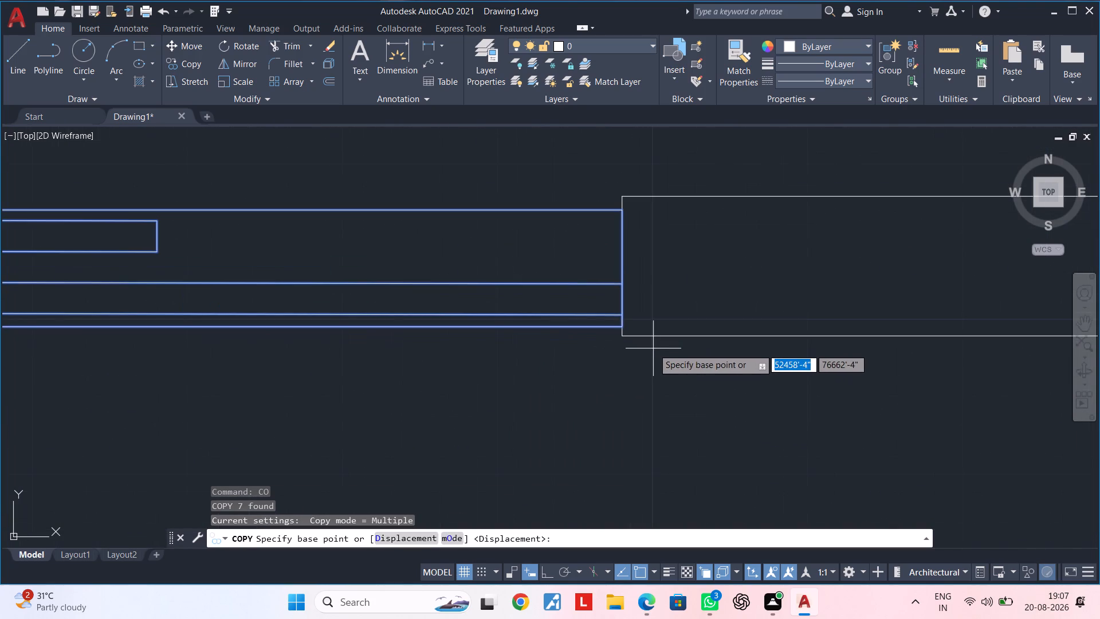
left_click(622, 328)
scroll(622, 366, "down", 7)
middle_click_drag(640, 420, 613, 253)
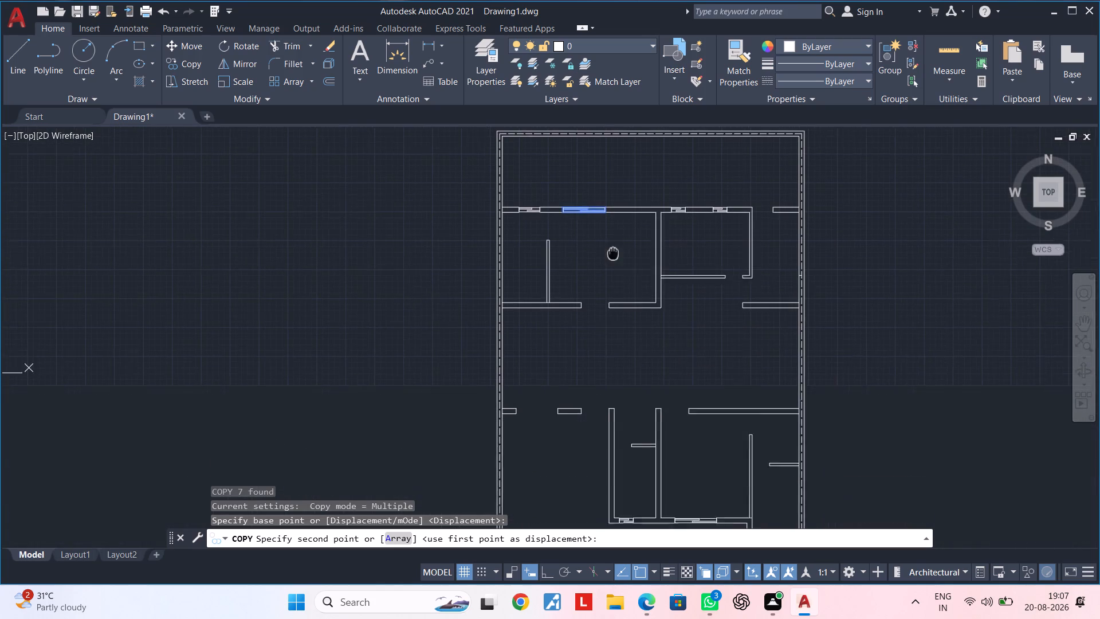
middle_click_drag(613, 253, 614, 250)
middle_click_drag(588, 395, 583, 310)
scroll(552, 328, "up", 4)
scroll(559, 272, "up", 2)
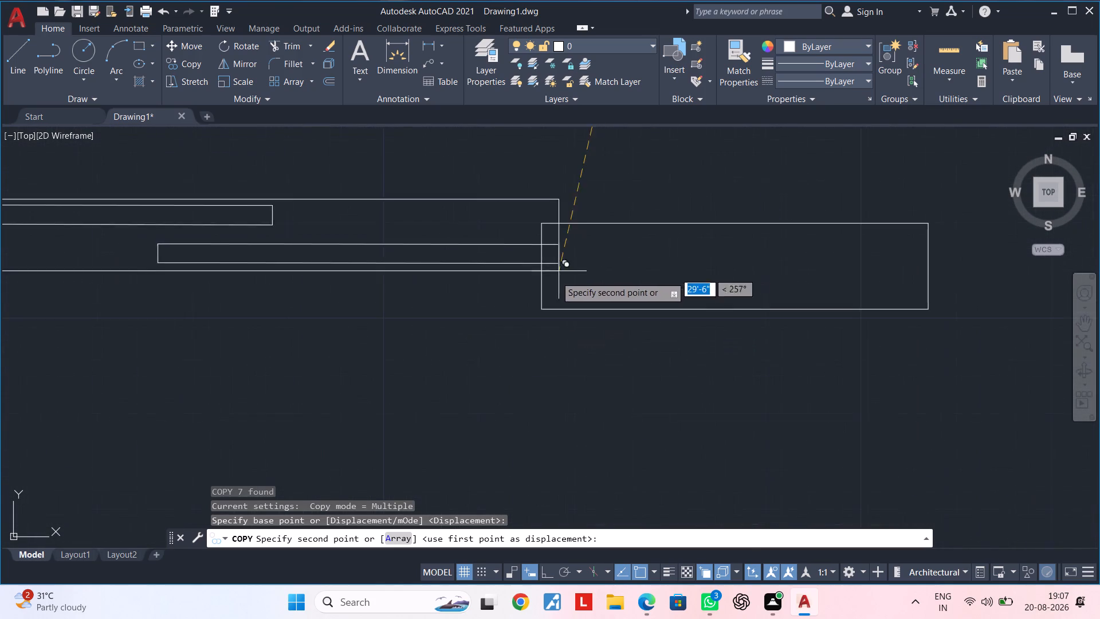
scroll(544, 303, "up", 3)
left_click(525, 311)
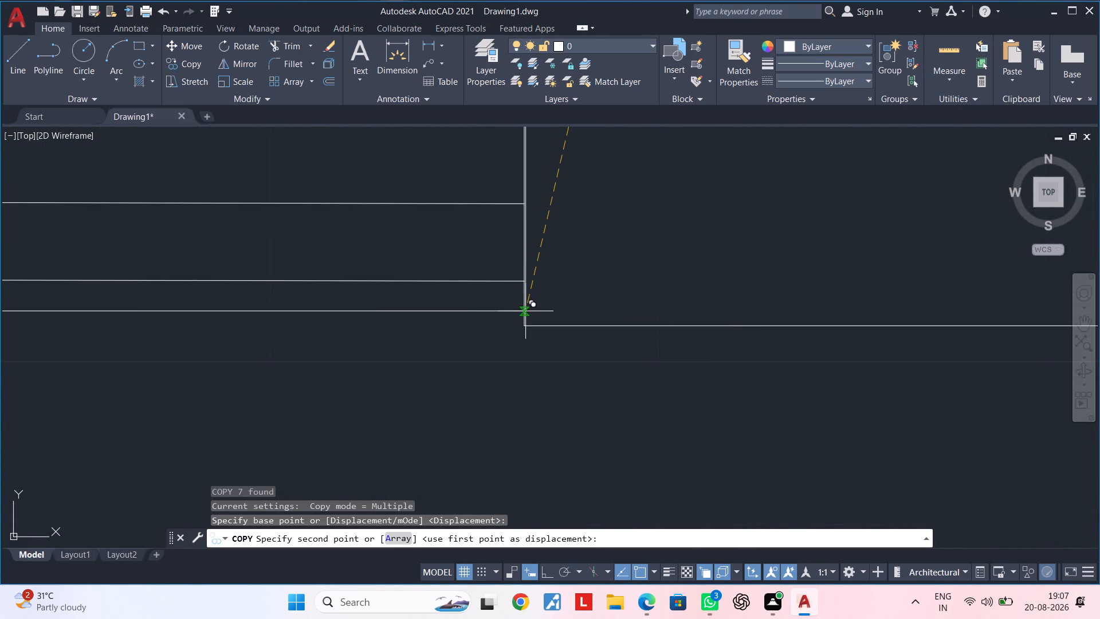
scroll(661, 323, "down", 3)
key("Escape")
key("Escape")
Move the copied window's frame lines and lower sash slightly upward within the opening.
scroll(657, 350, "down", 1)
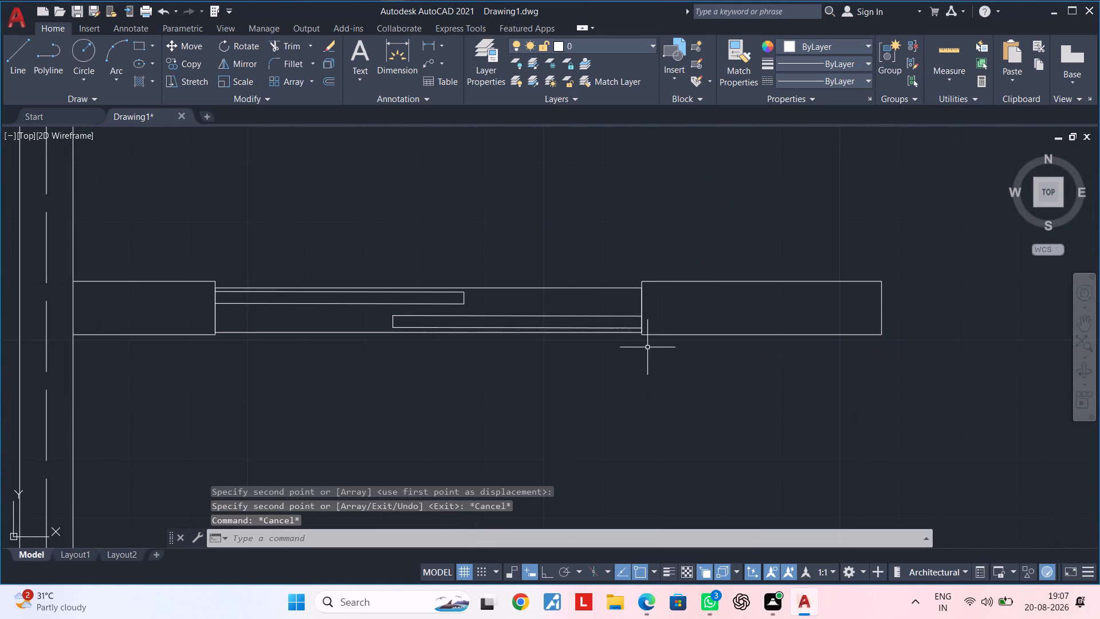
left_click(593, 354)
left_click(552, 254)
scroll(662, 349, "up", 3)
middle_click_drag(628, 334, 626, 394)
key("m")
key("space")
scroll(583, 350, "up", 2)
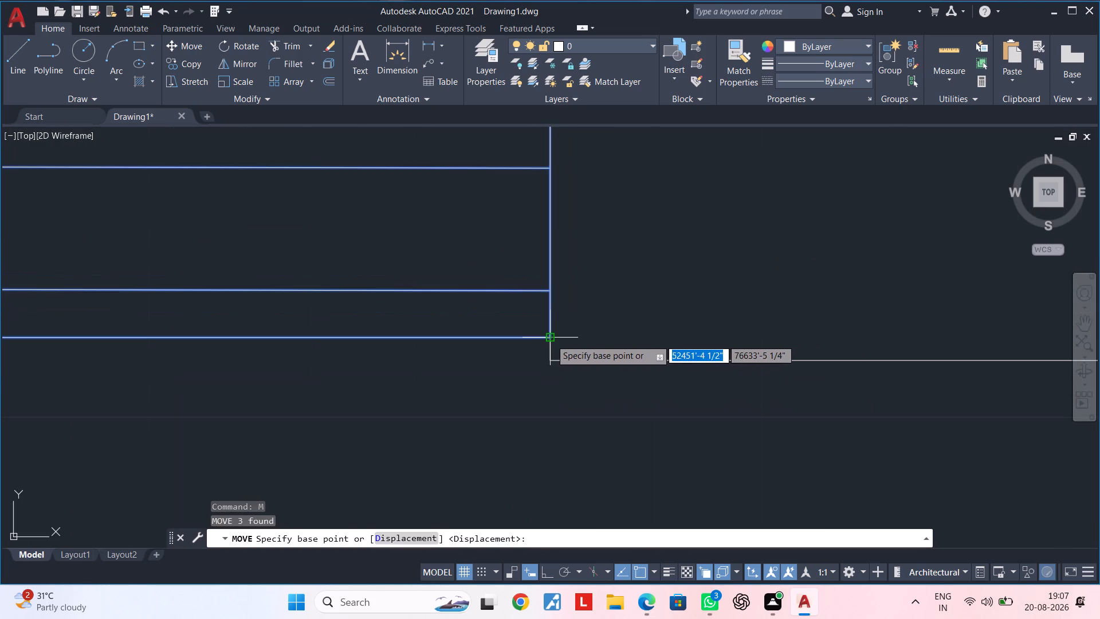
left_click(551, 339)
left_click(550, 326)
scroll(565, 332, "down", 7)
middle_click_drag(675, 363, 532, 305)
scroll(532, 305, "up", 1)
key("Escape")
Turn on Ortho mode.
left_click(548, 568)
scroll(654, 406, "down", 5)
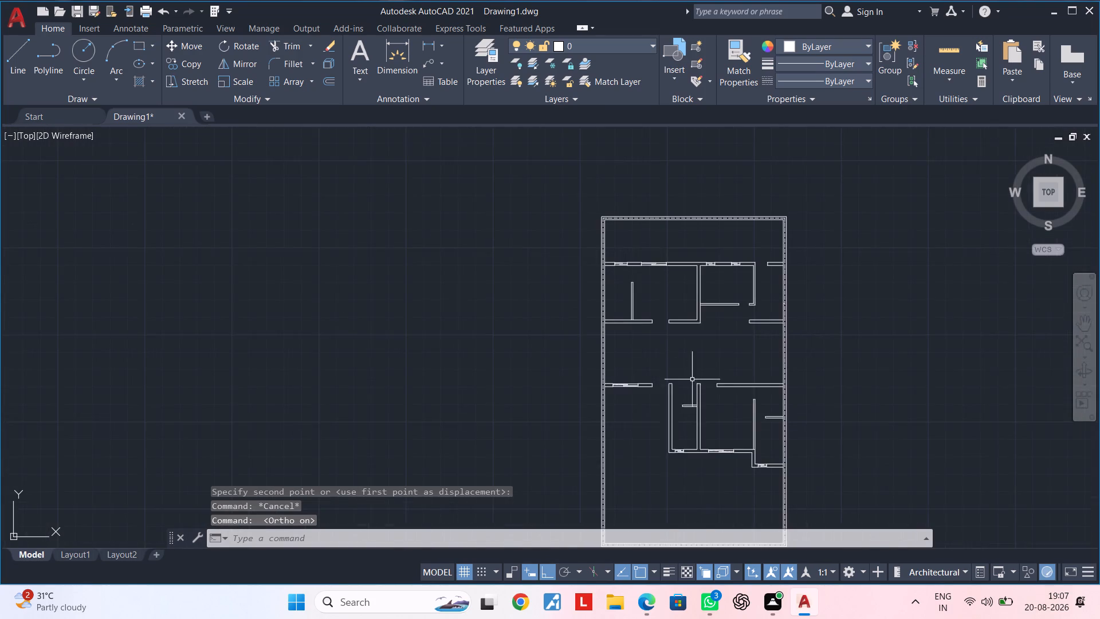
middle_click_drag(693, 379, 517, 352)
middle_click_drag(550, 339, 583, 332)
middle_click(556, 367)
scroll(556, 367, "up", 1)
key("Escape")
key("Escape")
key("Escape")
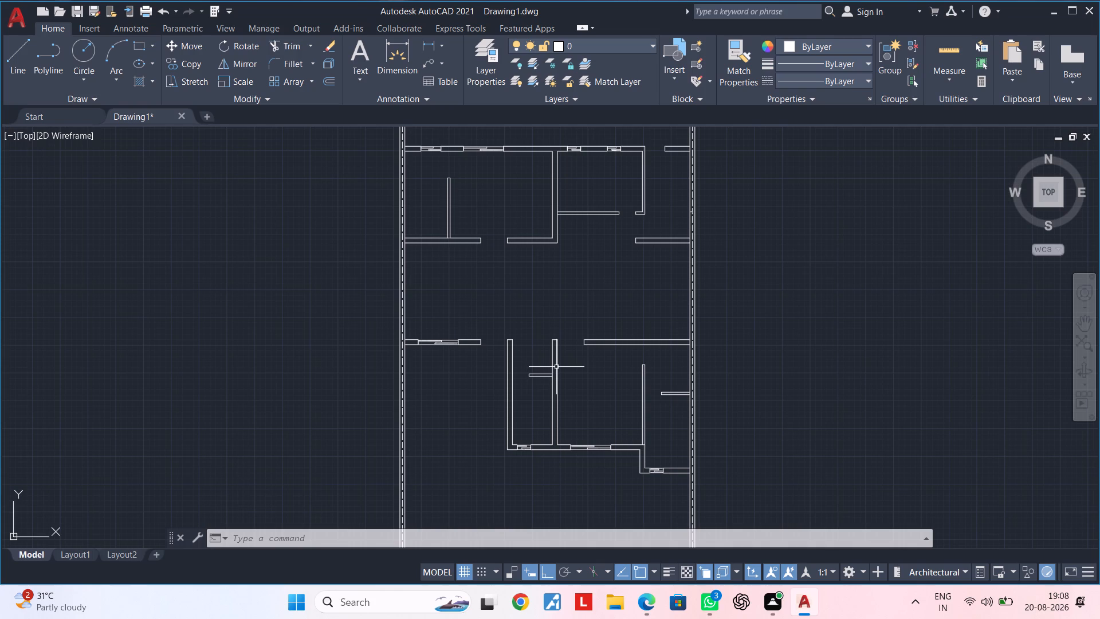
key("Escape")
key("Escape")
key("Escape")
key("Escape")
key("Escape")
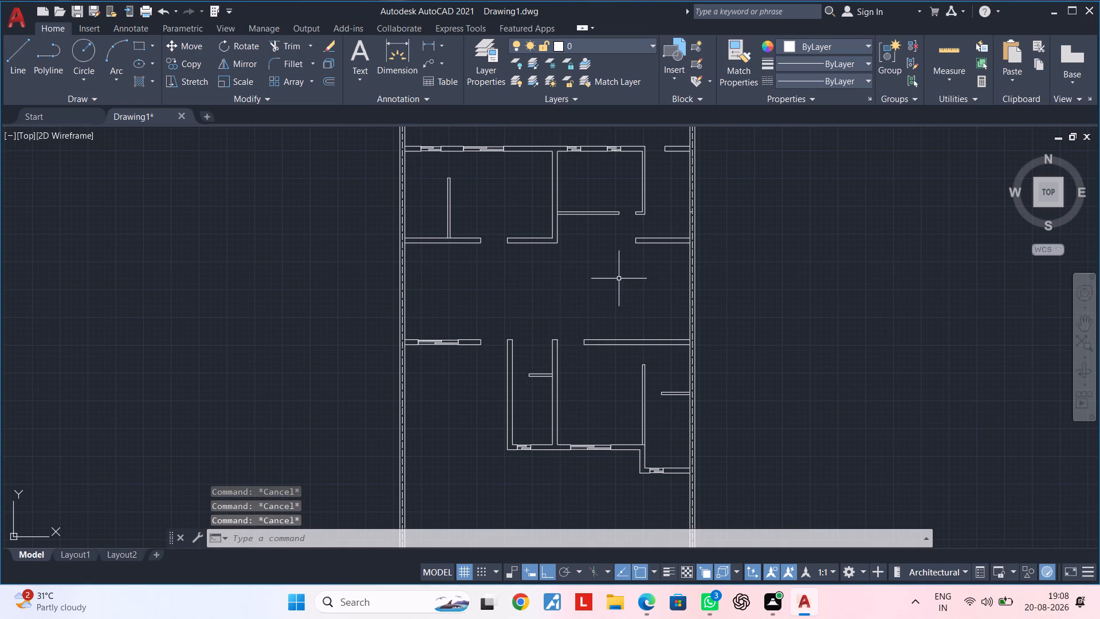
Draw a horizontal line closing the upper wall face across the leftmost small window in the top wall.
middle_click_drag(619, 278, 583, 378)
scroll(580, 275, "up", 2)
scroll(565, 212, "up", 3)
scroll(565, 212, "down", 1)
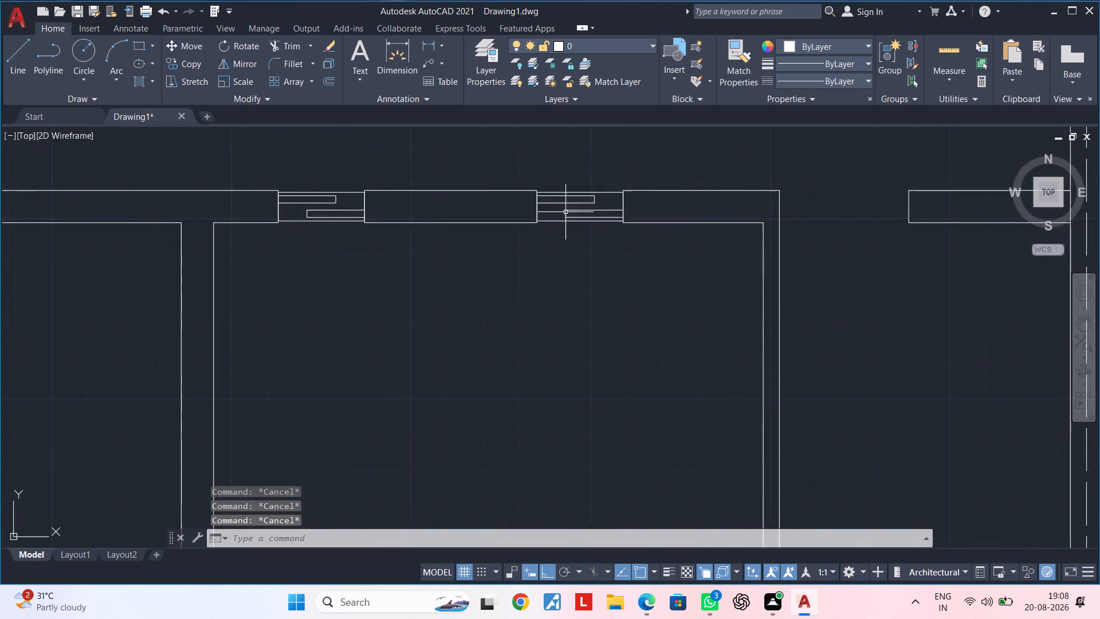
scroll(565, 212, "down", 1)
middle_click_drag(351, 246, 670, 276)
scroll(321, 229, "up", 2)
middle_click_drag(276, 258, 595, 260)
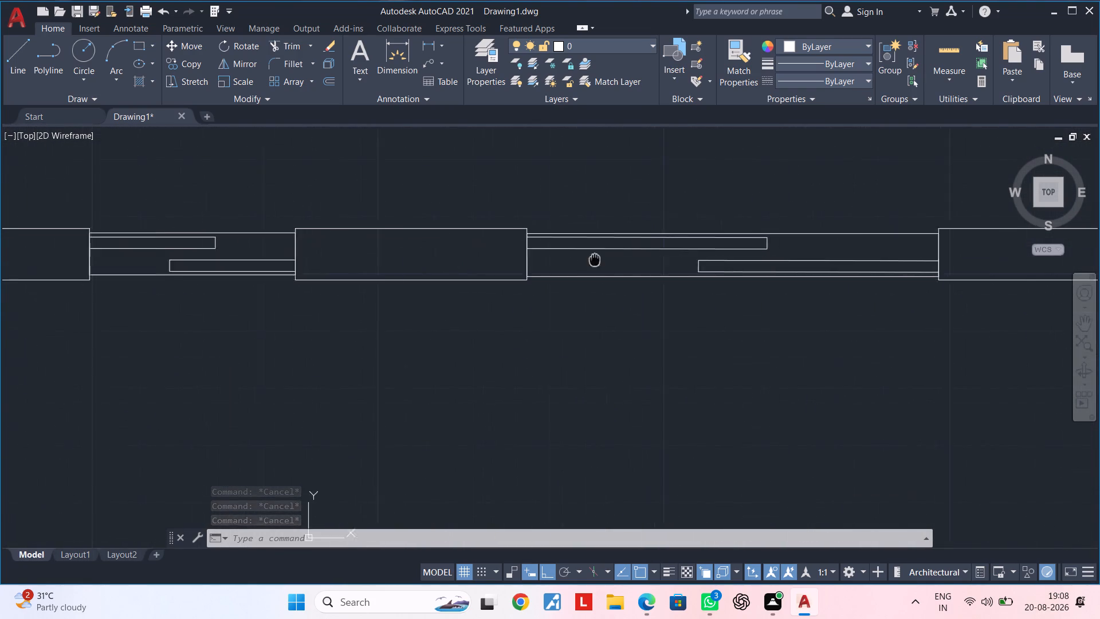
middle_click_drag(595, 260, 665, 260)
scroll(192, 201, "up", 2)
middle_click_drag(247, 237, 289, 205)
scroll(289, 205, "up", 1)
key("Escape")
key("Escape")
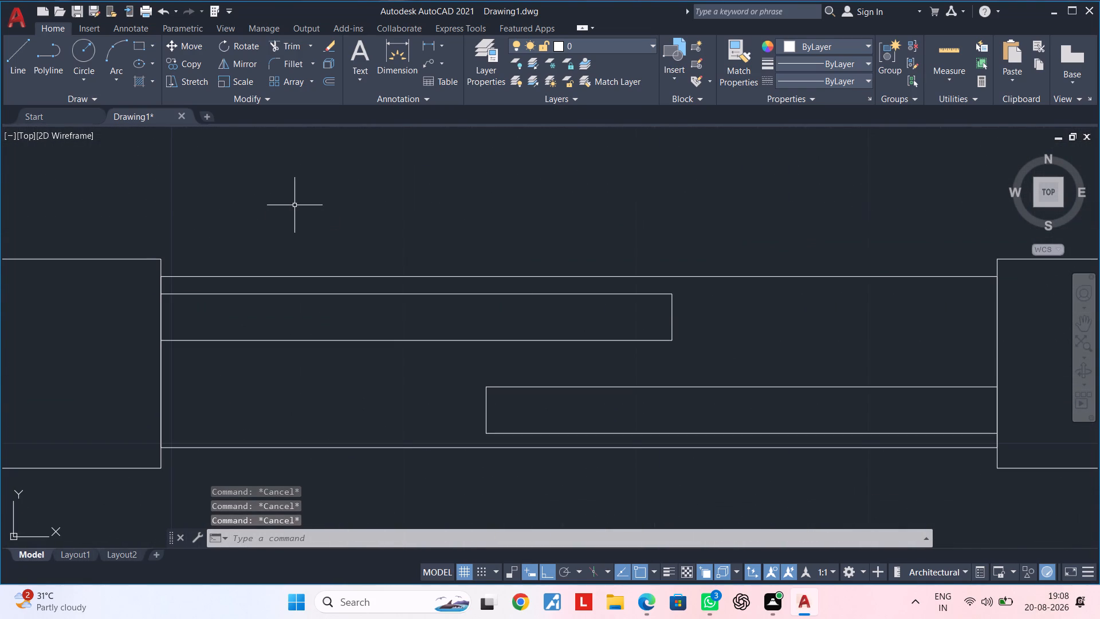
type("l")
key("space")
left_click(162, 259)
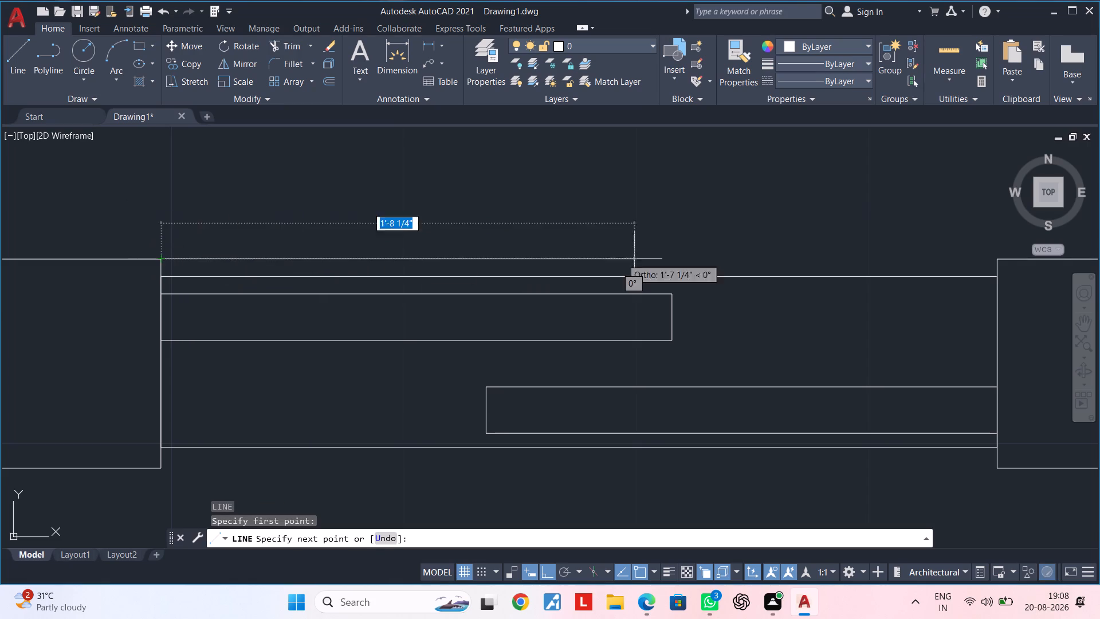
middle_click_drag(671, 264, 360, 260)
left_click(688, 256)
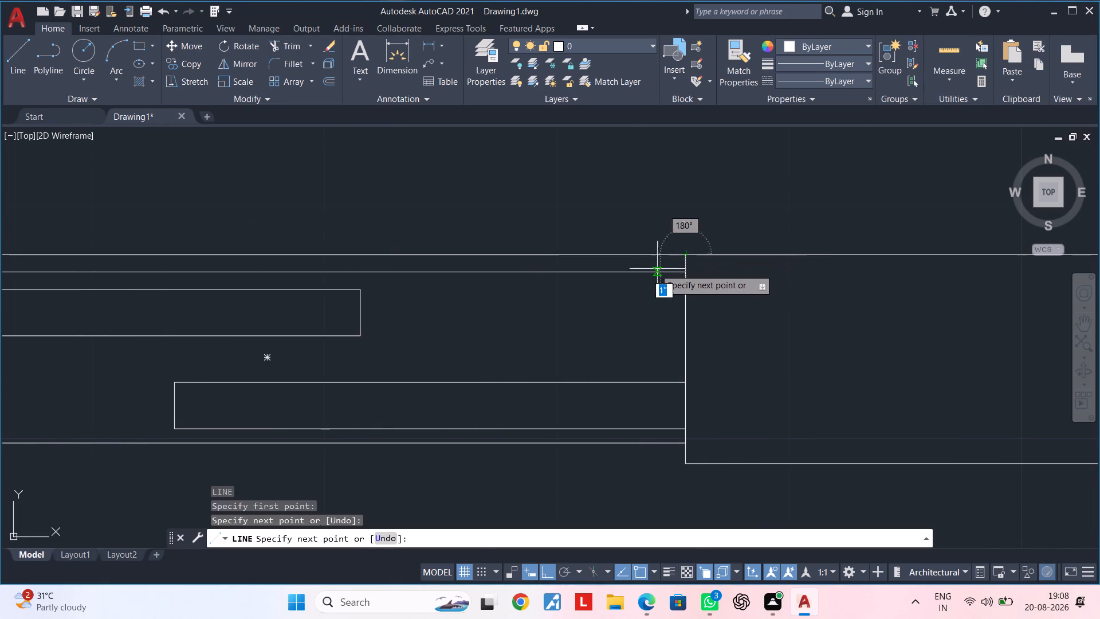
scroll(645, 270, "down", 3)
middle_click_drag(636, 277, 646, 249)
key("Escape")
key("Escape")
Draw a horizontal line about 3' long closing the lower wall face across the same small window.
scroll(478, 297, "up", 2)
middle_click_drag(478, 297, 422, 297)
key("space")
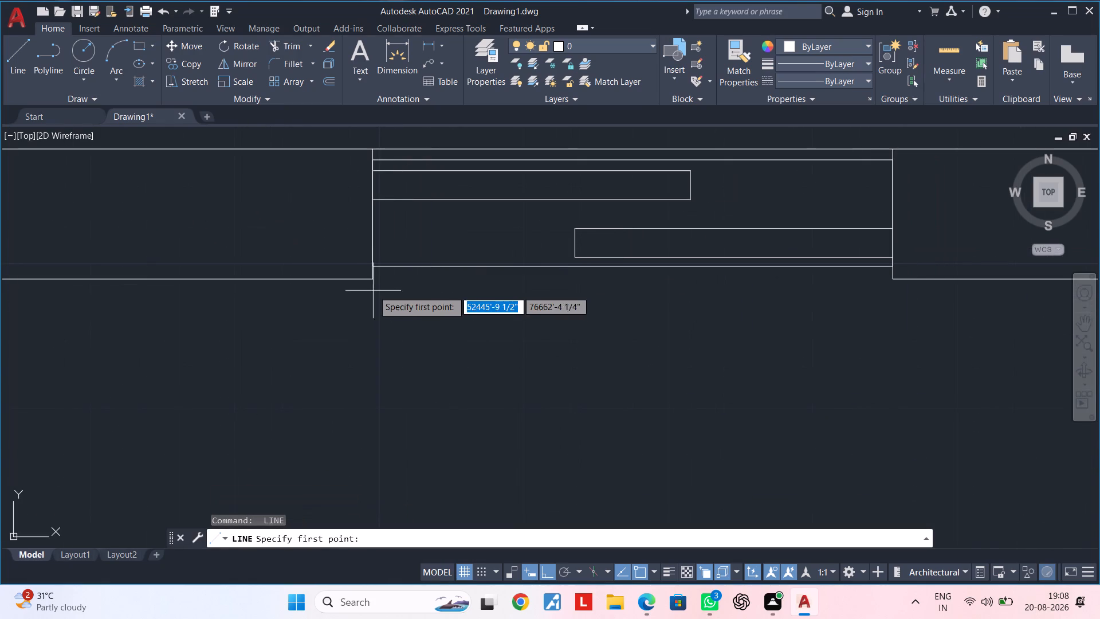
left_click(373, 280)
middle_click_drag(621, 293, 597, 293)
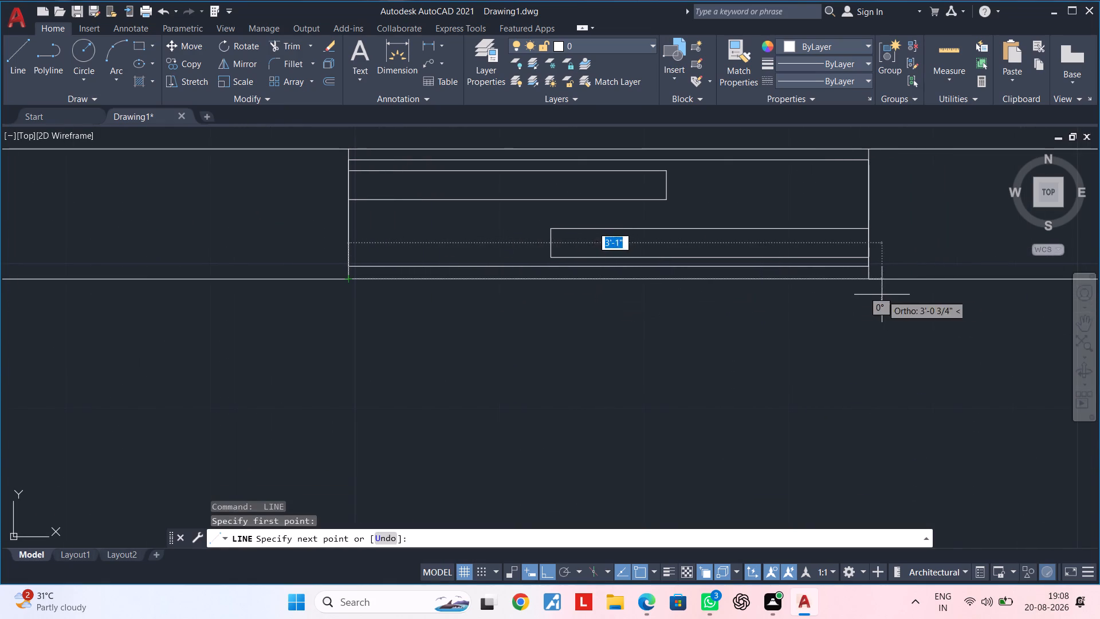
left_click(871, 280)
scroll(896, 291, "down", 3)
key("Escape")
middle_click_drag(820, 315, 584, 304)
key("Escape")
key("Escape")
Draw a horizontal line about 6' long closing the lower wall face across the wide window in the top wall.
middle_click_drag(912, 334, 773, 318)
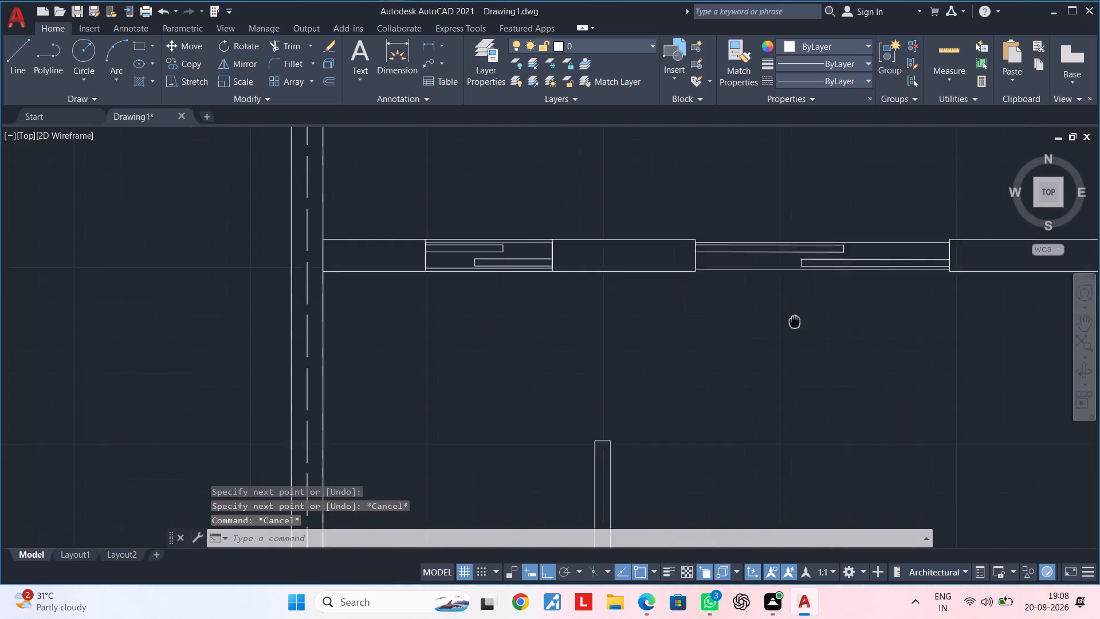
middle_click_drag(773, 318, 678, 316)
scroll(615, 283, "up", 1)
middle_click_drag(620, 290, 501, 301)
key("space")
scroll(443, 296, "up", 2)
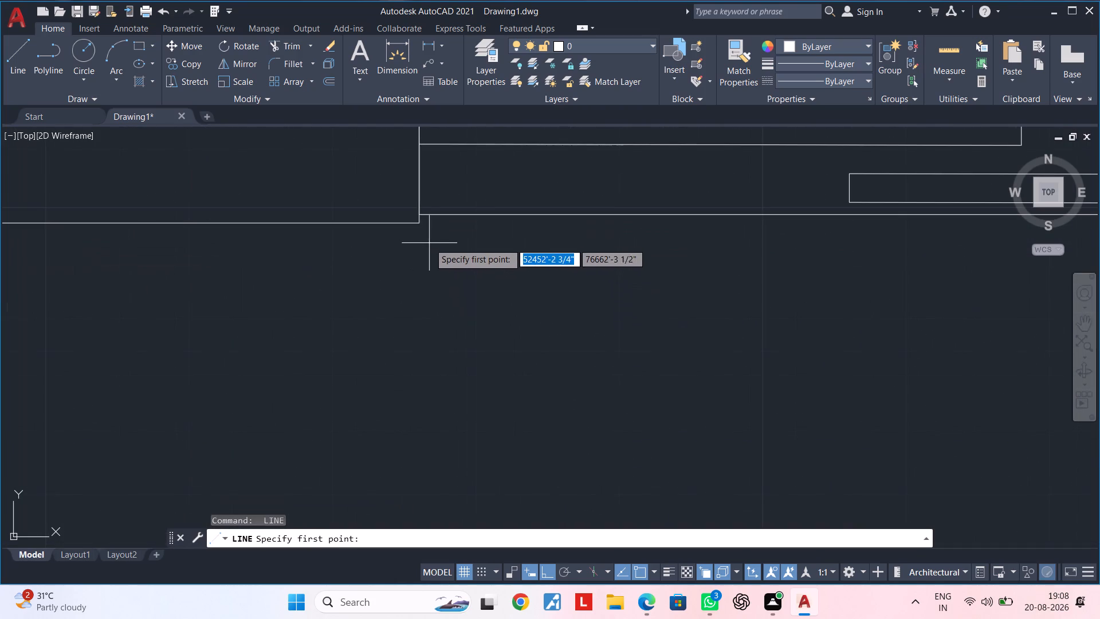
left_click(422, 225)
middle_click_drag(924, 232, 557, 245)
scroll(924, 254, "down", 1)
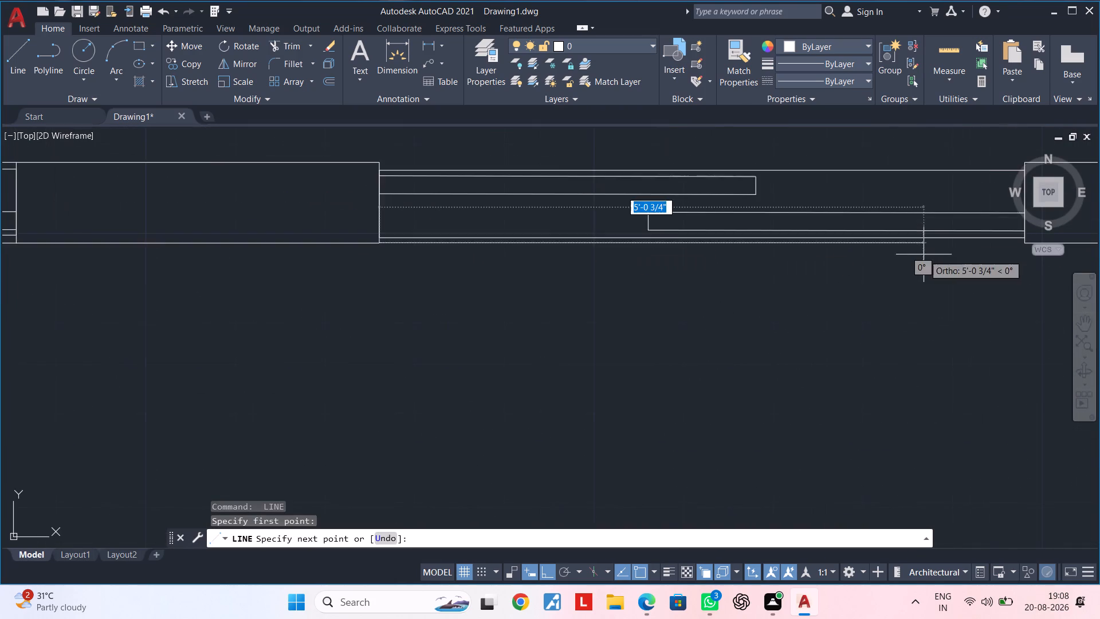
middle_click_drag(907, 255, 595, 257)
scroll(779, 251, "up", 2)
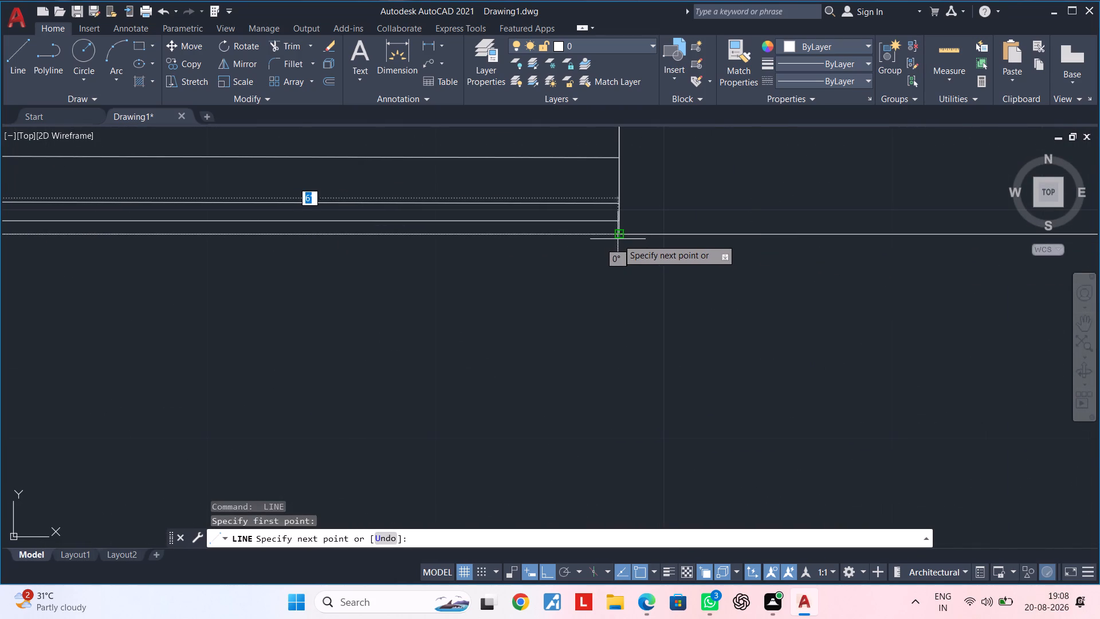
left_click(618, 234)
scroll(525, 277, "down", 2)
key("Escape")
key("Escape")
Draw a horizontal line about 6' long closing the upper wall face across the wide window in the top wall.
middle_click_drag(501, 284, 906, 354)
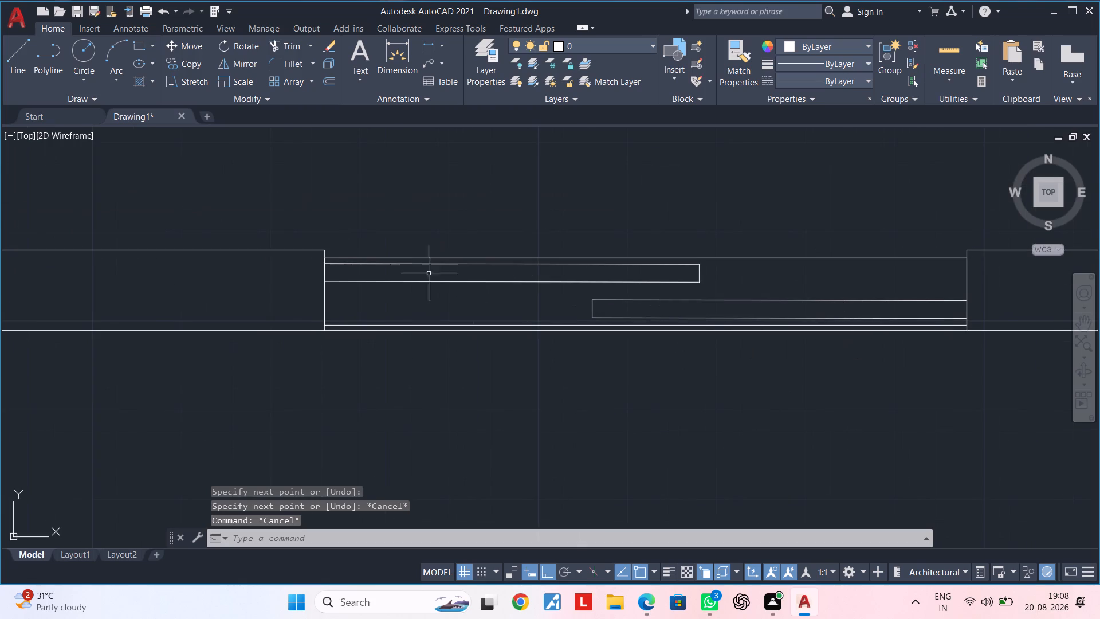
key("space")
scroll(291, 233, "up", 2)
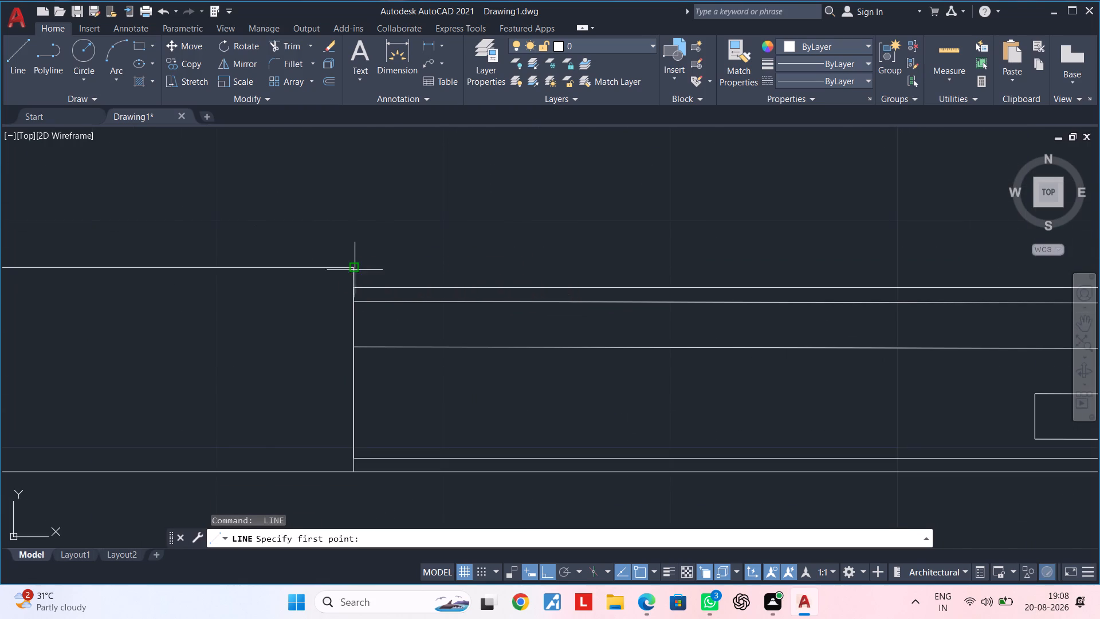
left_click(355, 270)
scroll(771, 262, "down", 2)
middle_click_drag(788, 262, 431, 254)
middle_click_drag(880, 249, 657, 256)
scroll(704, 255, "up", 2)
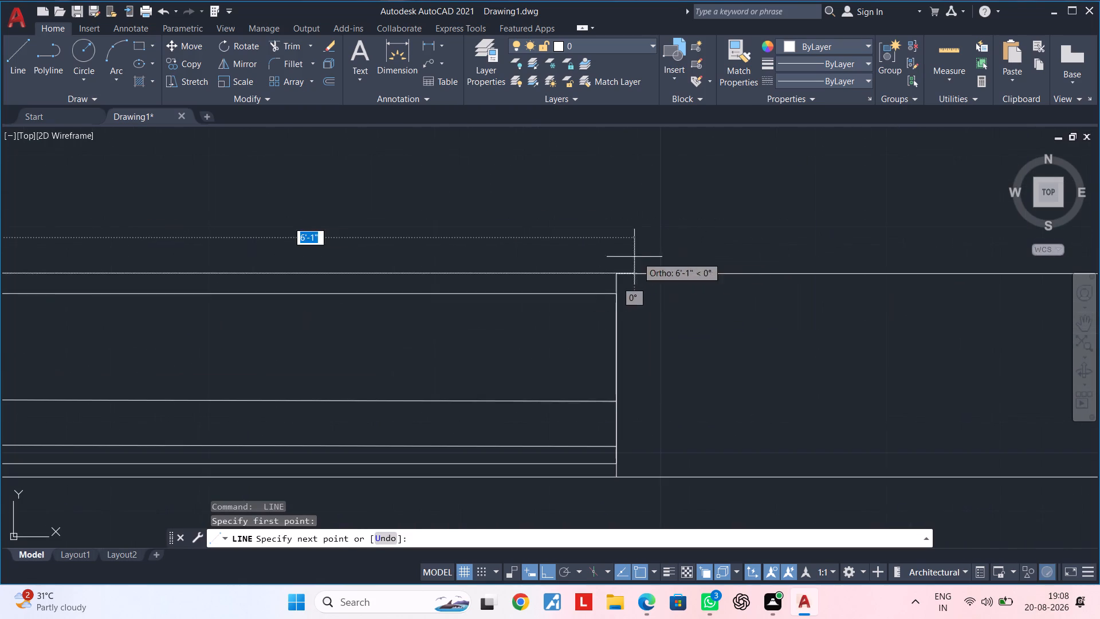
left_click(618, 271)
key("Escape")
scroll(778, 275, "down", 4)
key("Escape")
Draw a horizontal line closing the upper wall face across the third window from the left in the top wall.
middle_click_drag(861, 292, 791, 292)
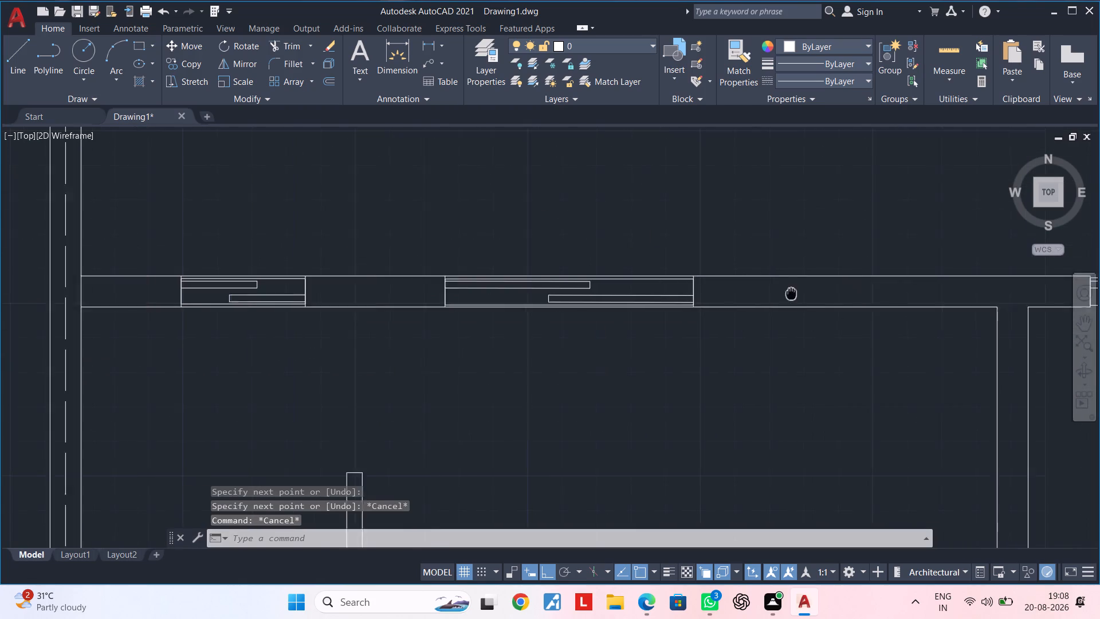
middle_click_drag(791, 292, 465, 287)
middle_click_drag(704, 283, 422, 283)
scroll(511, 280, "up", 3)
key("space")
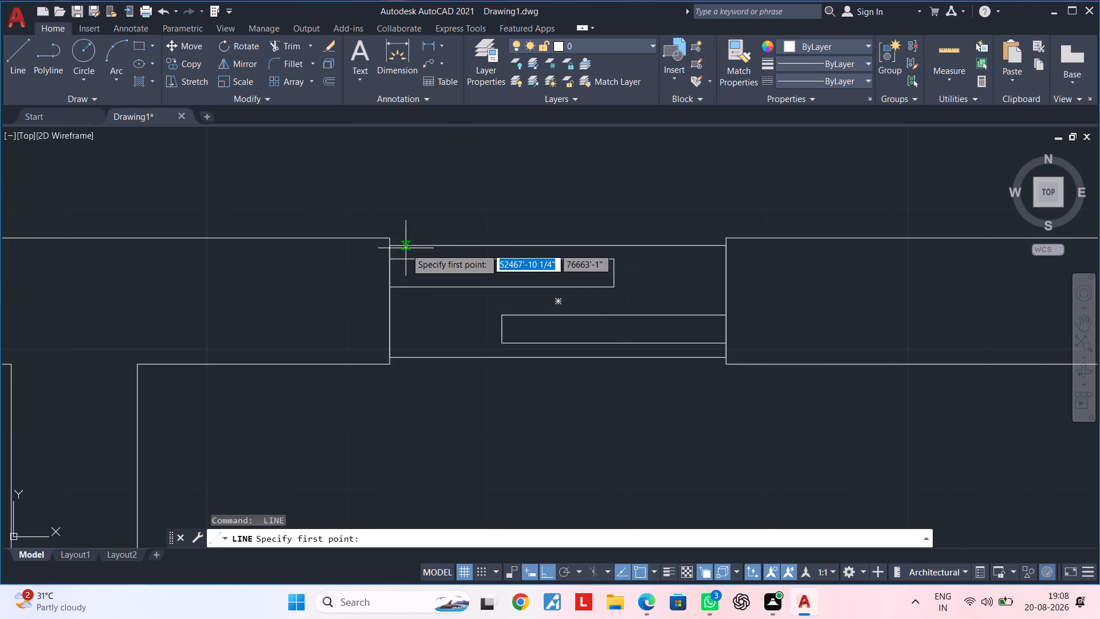
scroll(395, 244, "up", 3)
left_click(376, 230)
scroll(753, 236, "down", 2)
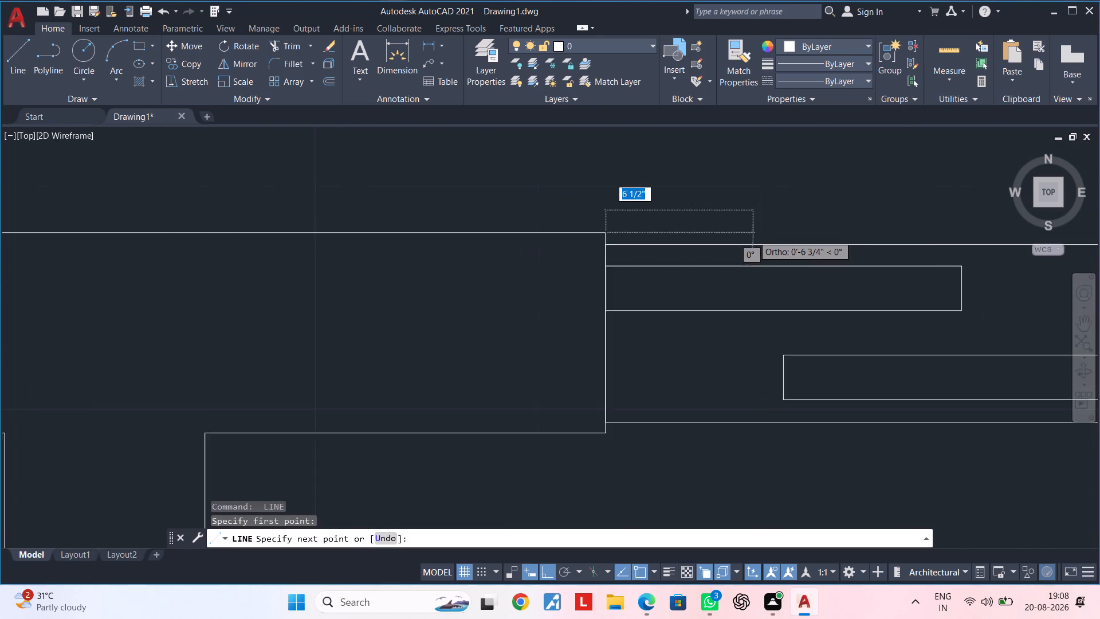
middle_click_drag(753, 236, 404, 237)
left_click(791, 236)
key("space")
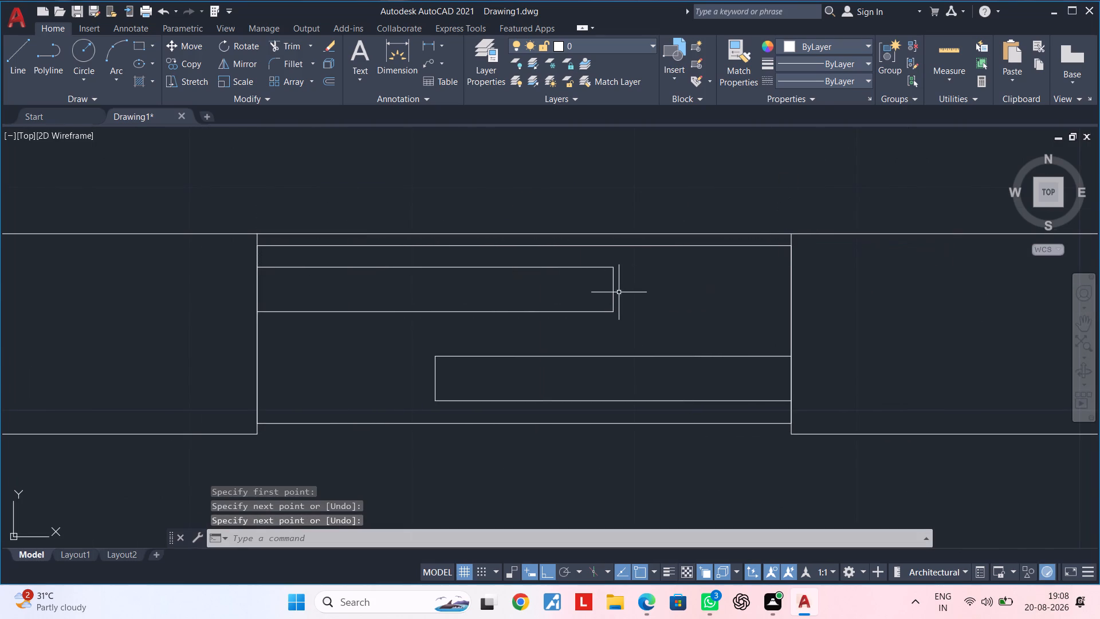
Draw a horizontal line closing the lower wall face across the same third window in the top wall.
middle_click_drag(619, 284, 657, 148)
key("space")
left_click(296, 300)
middle_click_drag(744, 305, 608, 311)
left_click(691, 302)
key("Escape")
scroll(792, 305, "down", 2)
key("Escape")
Draw a horizontal line about 2' long closing the upper wall face across the rightmost small window in the top wall.
scroll(901, 308, "down", 1)
middle_click_drag(902, 308, 560, 307)
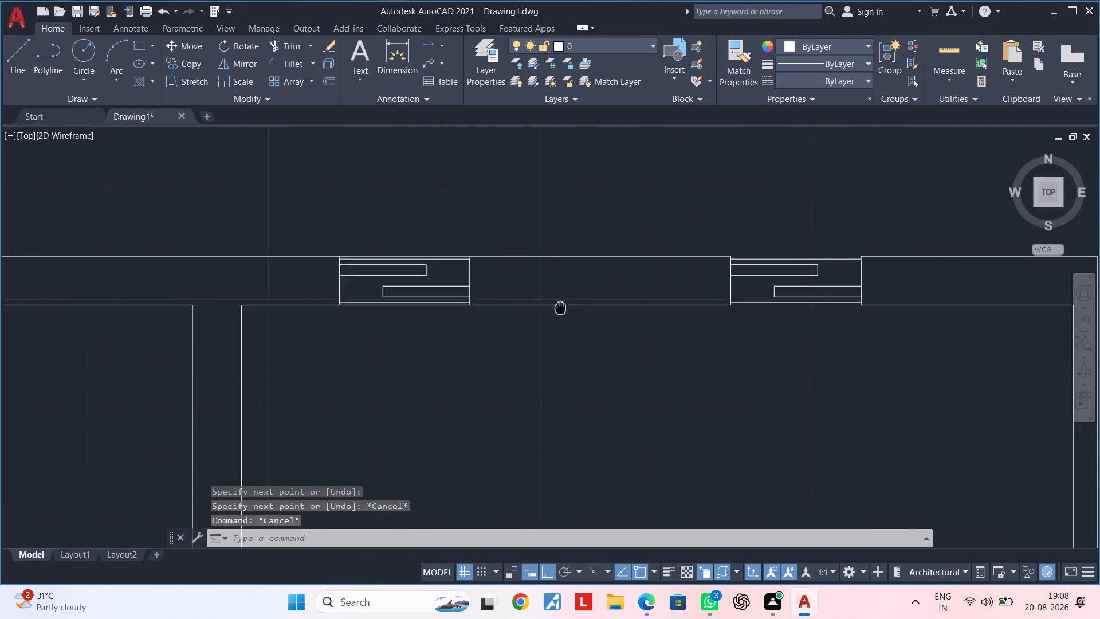
middle_click_drag(560, 307, 394, 305)
scroll(608, 271, "up", 2)
middle_click_drag(590, 227, 493, 249)
key("space")
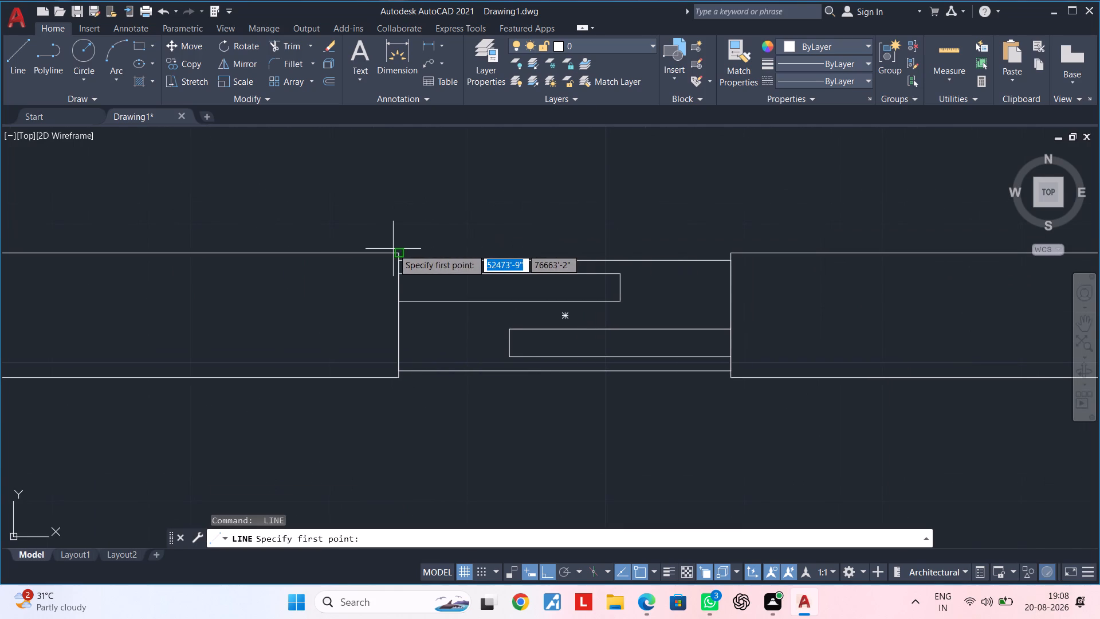
left_click(400, 251)
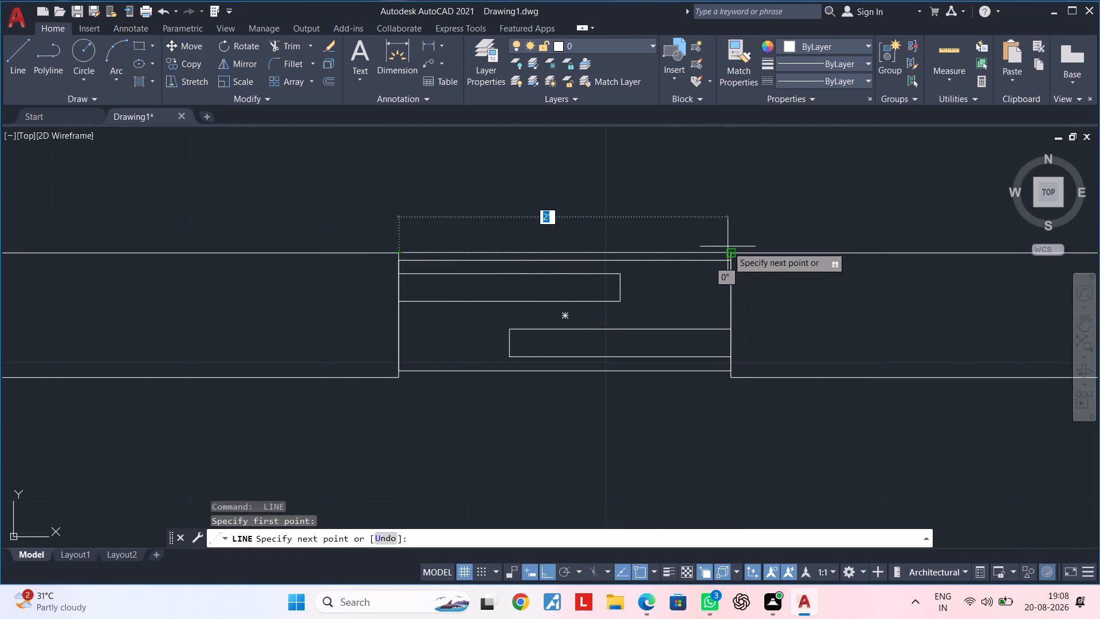
left_click(729, 250)
key("Escape")
key("Escape")
Draw a horizontal line about 2' long closing the lower wall face across the rightmost small window in the top wall.
middle_click_drag(674, 243, 715, 140)
key("space")
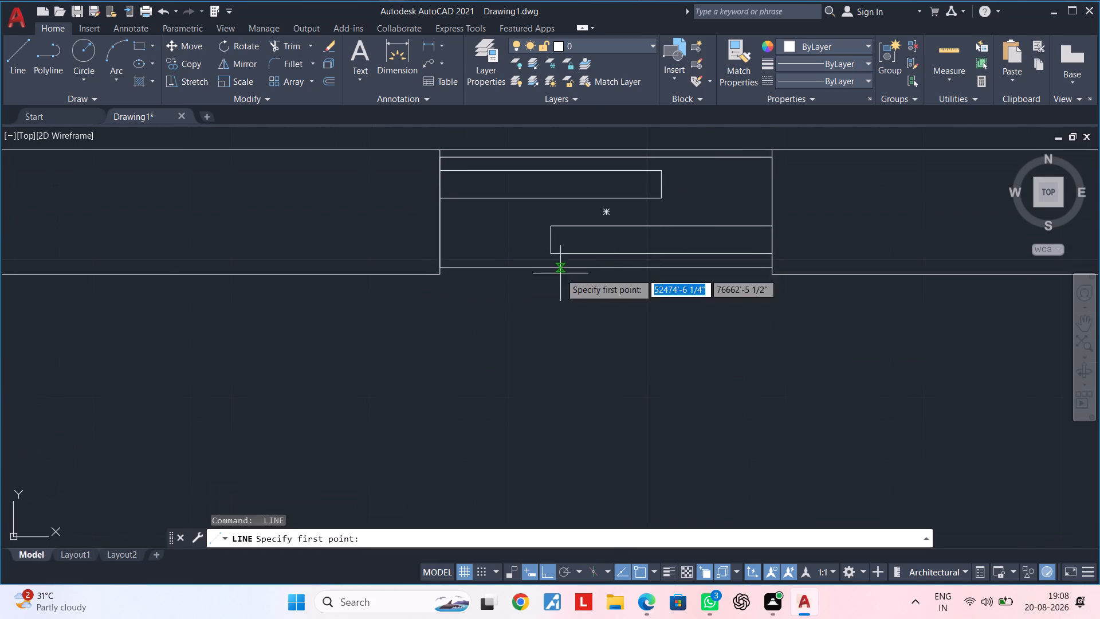
left_click(443, 275)
scroll(800, 278, "up", 1)
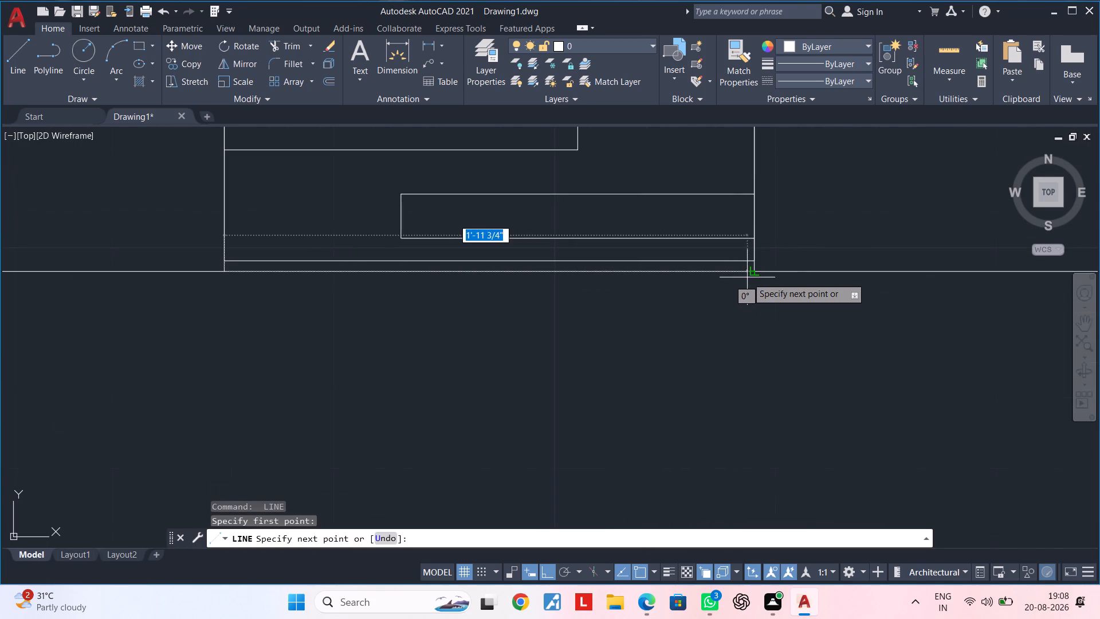
left_click(754, 272)
scroll(765, 277, "down", 4)
key("Escape")
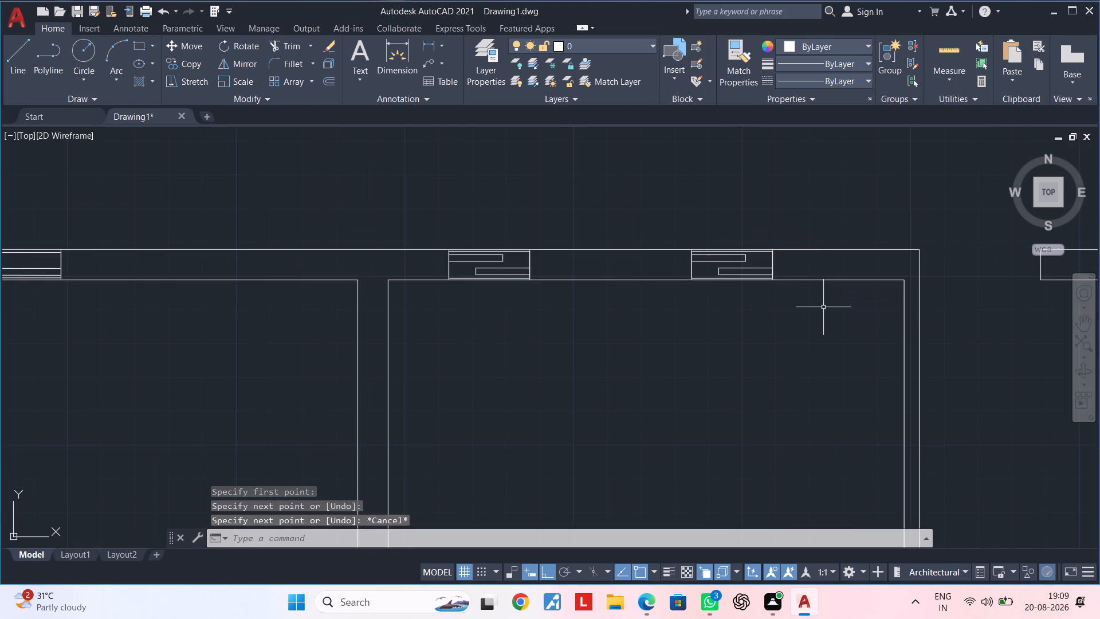
key("Escape")
Draw a horizontal line about 6' long closing the lower wall face across the wide window in the left interior wall below the hall.
scroll(832, 312, "down", 2)
middle_click_drag(816, 307, 783, 213)
middle_click_drag(771, 285, 813, 154)
scroll(748, 343, "down", 1)
middle_click_drag(747, 330, 778, 187)
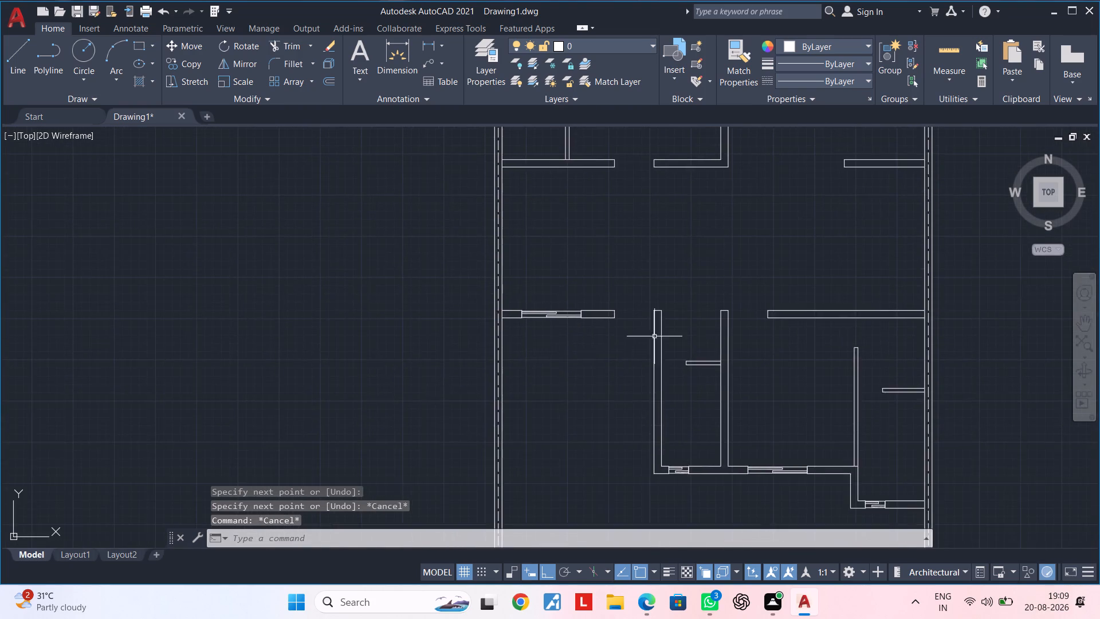
scroll(553, 344, "up", 3)
middle_click_drag(514, 287, 605, 287)
scroll(536, 293, "up", 2)
middle_click_drag(539, 293, 536, 385)
key("Escape")
key("Escape")
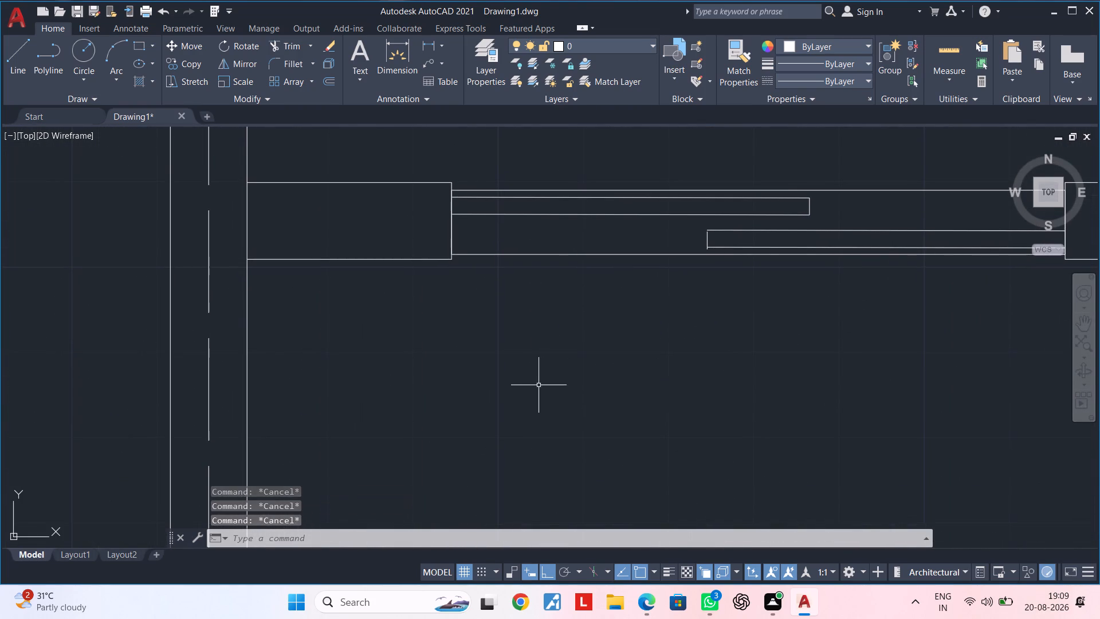
key("space")
scroll(438, 307, "up", 2)
middle_click_drag(457, 293, 424, 407)
left_click(436, 305)
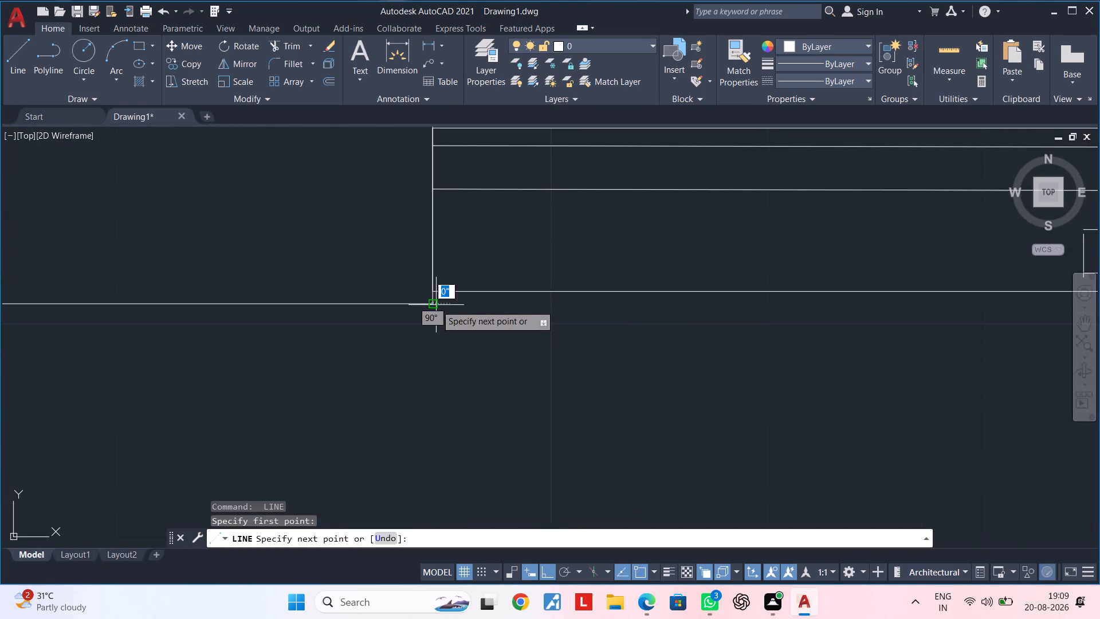
scroll(773, 333, "down", 3)
middle_click_drag(877, 342, 500, 356)
middle_click_drag(730, 363, 656, 369)
scroll(648, 351, "up", 3)
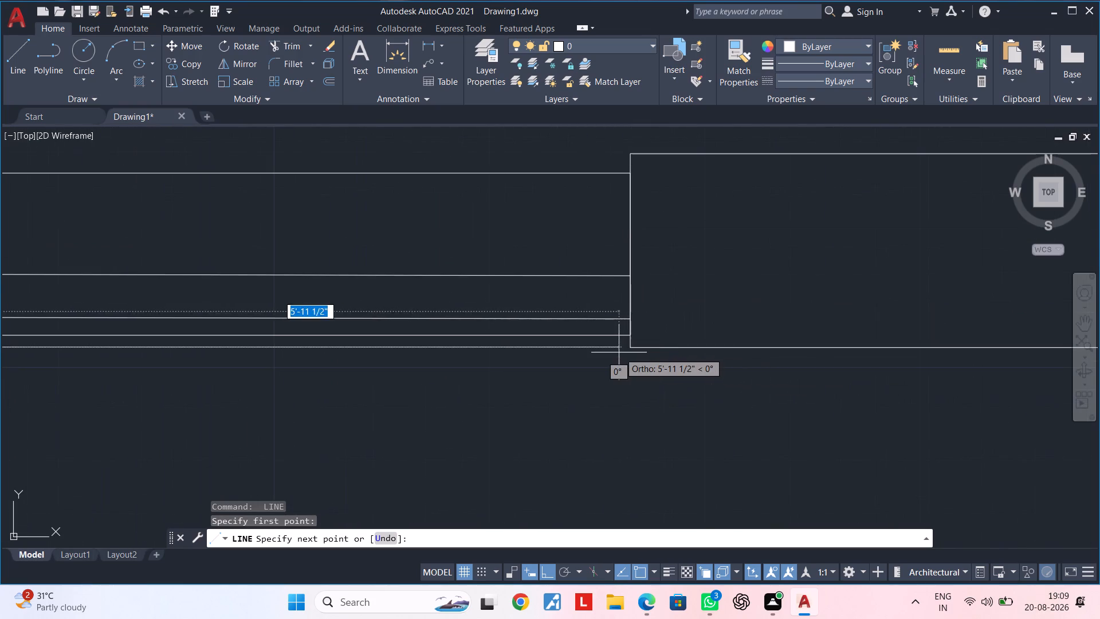
left_click(629, 348)
key("Escape")
scroll(565, 399, "down", 3)
key("Escape")
Draw a horizontal line about 6' long closing the upper wall face across the same wide window in the left interior wall.
middle_click_drag(539, 395, 564, 399)
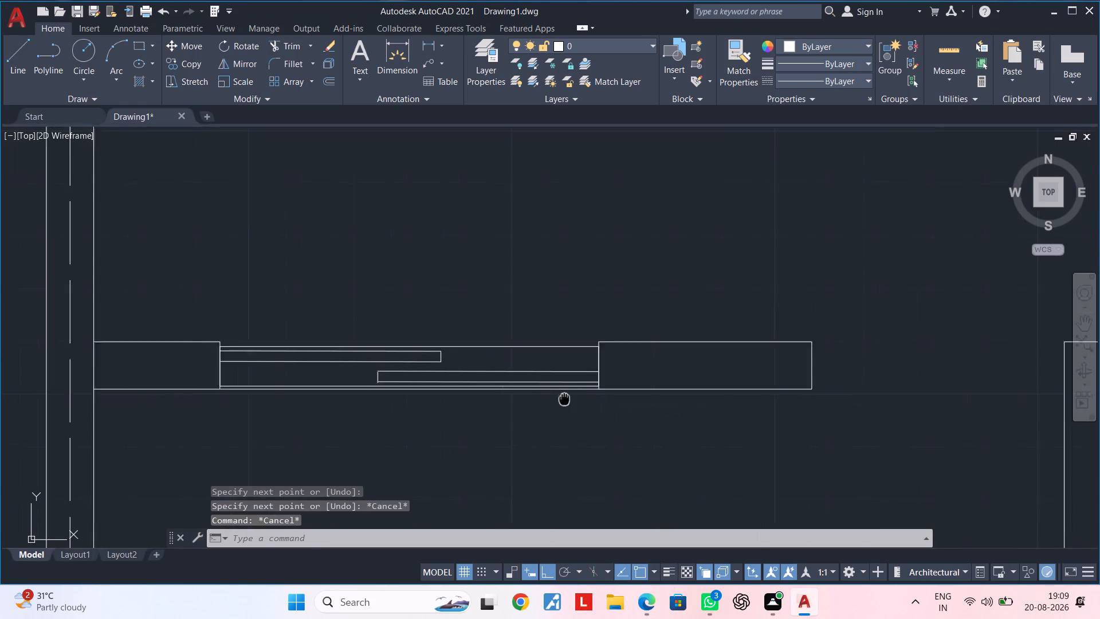
middle_click_drag(564, 399, 730, 399)
key("Escape")
scroll(384, 339, "up", 3)
key("space")
left_click(398, 356)
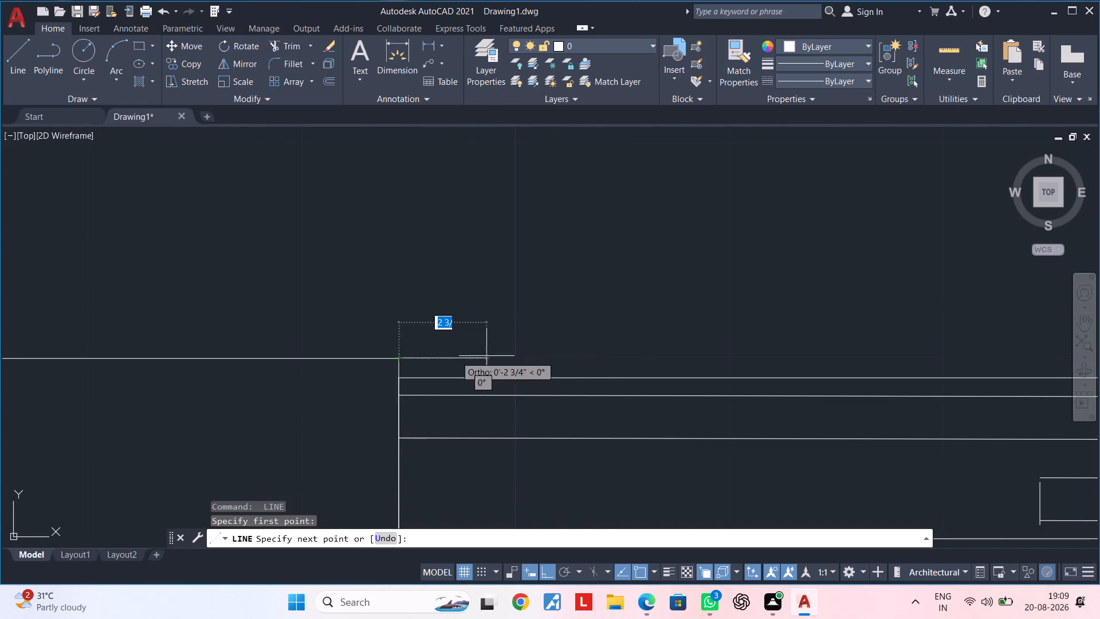
scroll(717, 356, "down", 2)
middle_click_drag(732, 356, 316, 356)
middle_click_drag(690, 350, 541, 357)
scroll(625, 360, "up", 2)
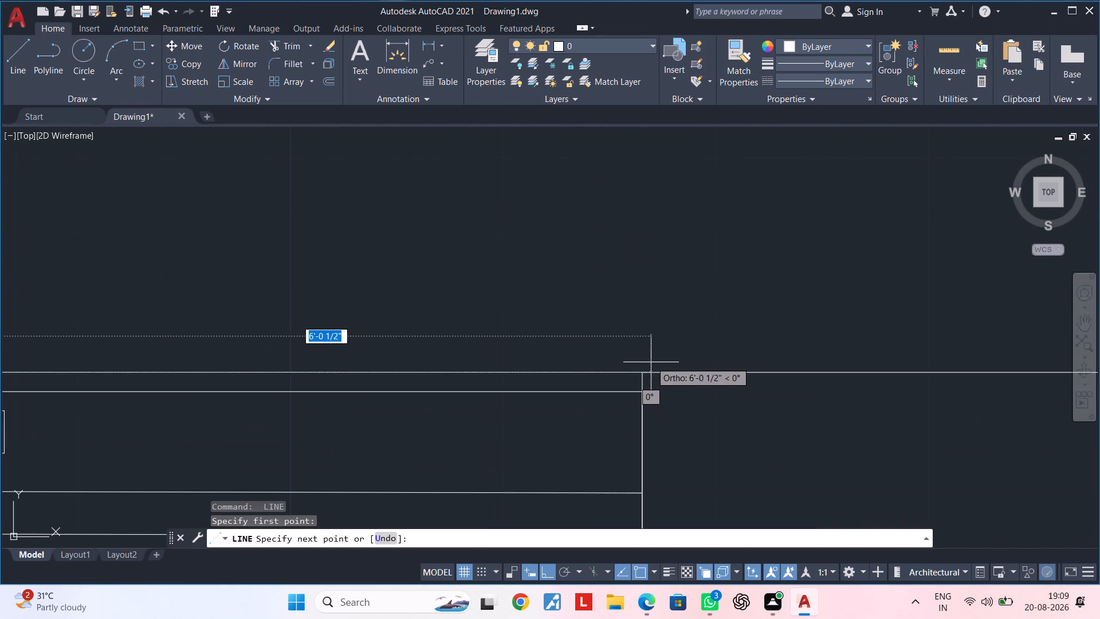
left_click(640, 370)
key("Escape")
Draw a horizontal line about 2' long closing the upper wall face across the leftmost small window in the bottom wall.
scroll(677, 373, "down", 5)
middle_click_drag(752, 385, 482, 361)
scroll(934, 382, "down", 1)
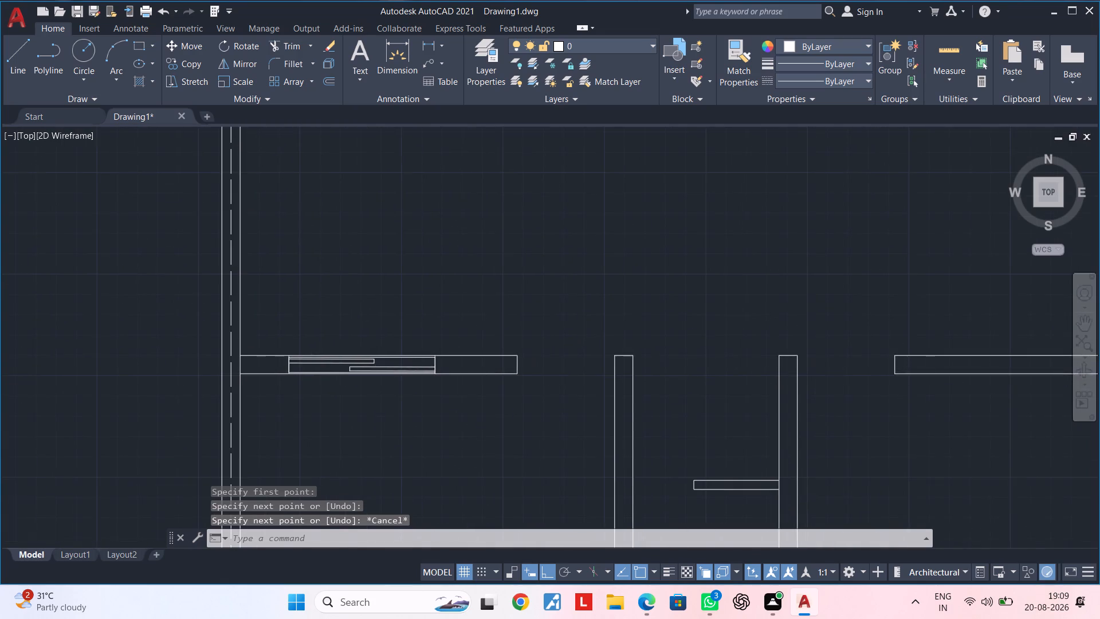
middle_click_drag(926, 382, 604, 234)
middle_click_drag(601, 336, 741, 214)
scroll(592, 323, "up", 3)
middle_click_drag(592, 342, 596, 271)
scroll(545, 292, "up", 2)
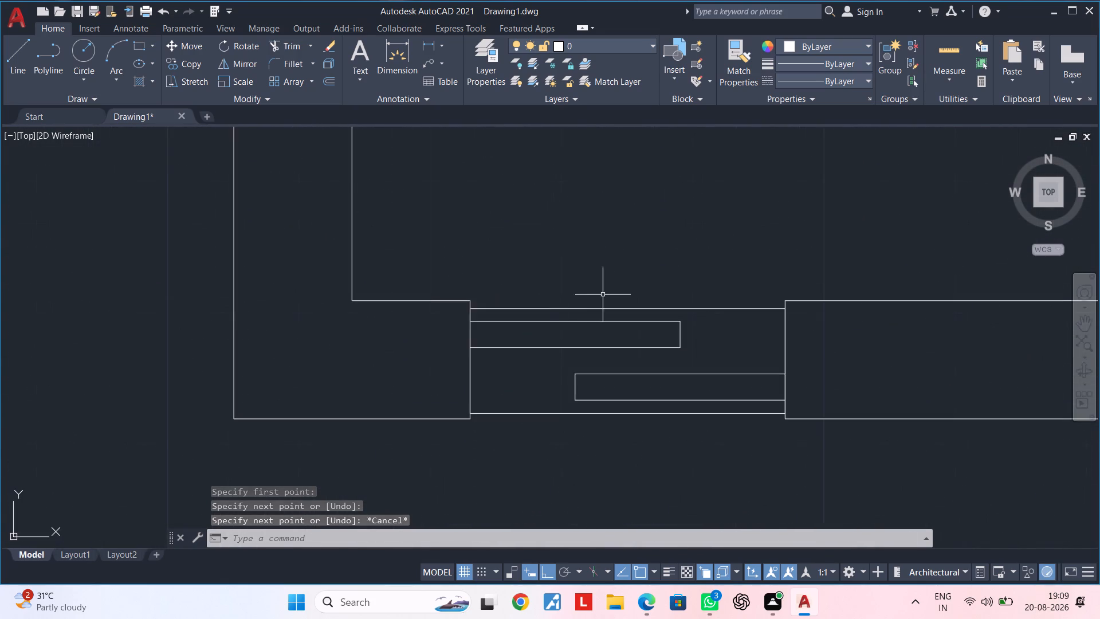
middle_click_drag(603, 292, 513, 240)
key("space")
scroll(417, 263, "up", 2)
left_click(321, 226)
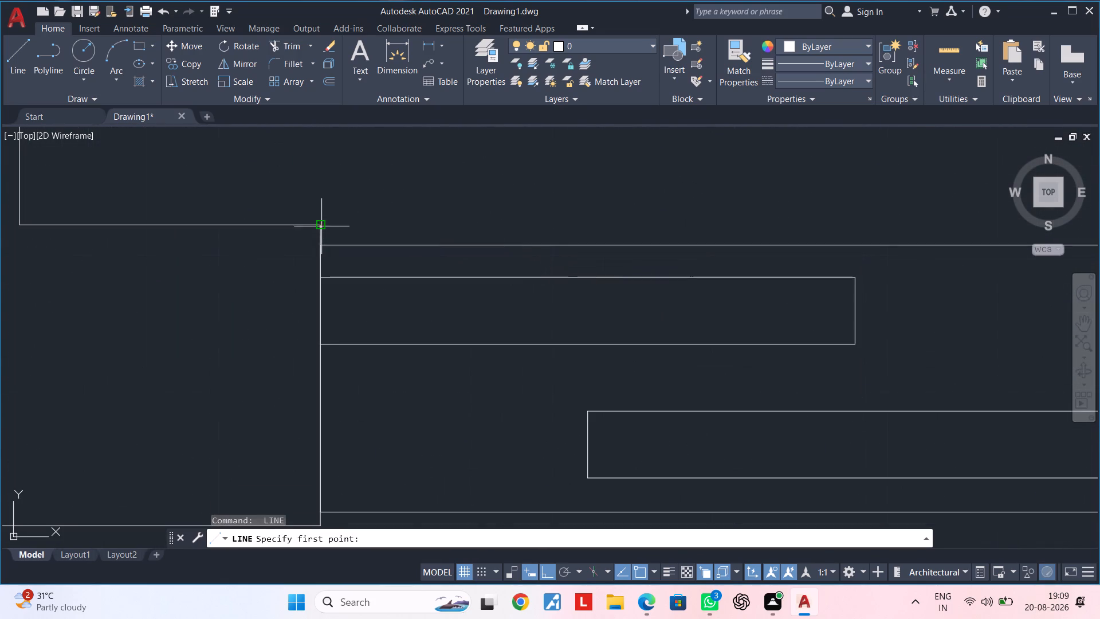
scroll(863, 225, "down", 1)
middle_click_drag(845, 225, 620, 238)
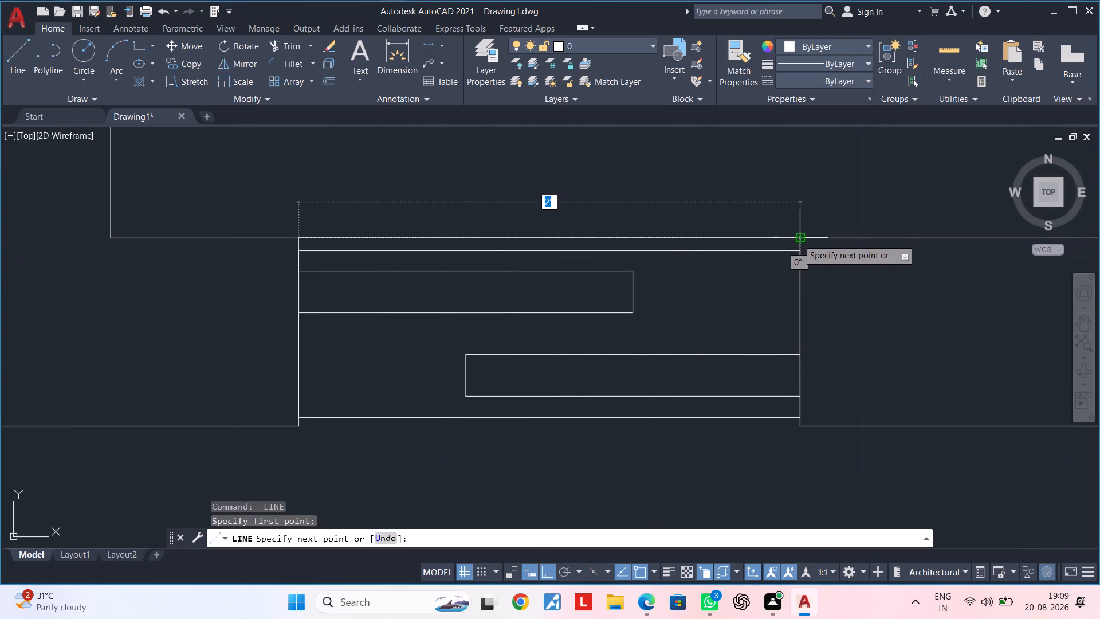
left_click(797, 239)
scroll(811, 260, "down", 2)
key("Escape")
key("Escape")
Draw a horizontal line about 2' long closing the lower wall face across the same small window in the bottom wall.
middle_click_drag(761, 306, 743, 221)
scroll(661, 258, "up", 1)
middle_click_drag(663, 260, 557, 277)
key("space")
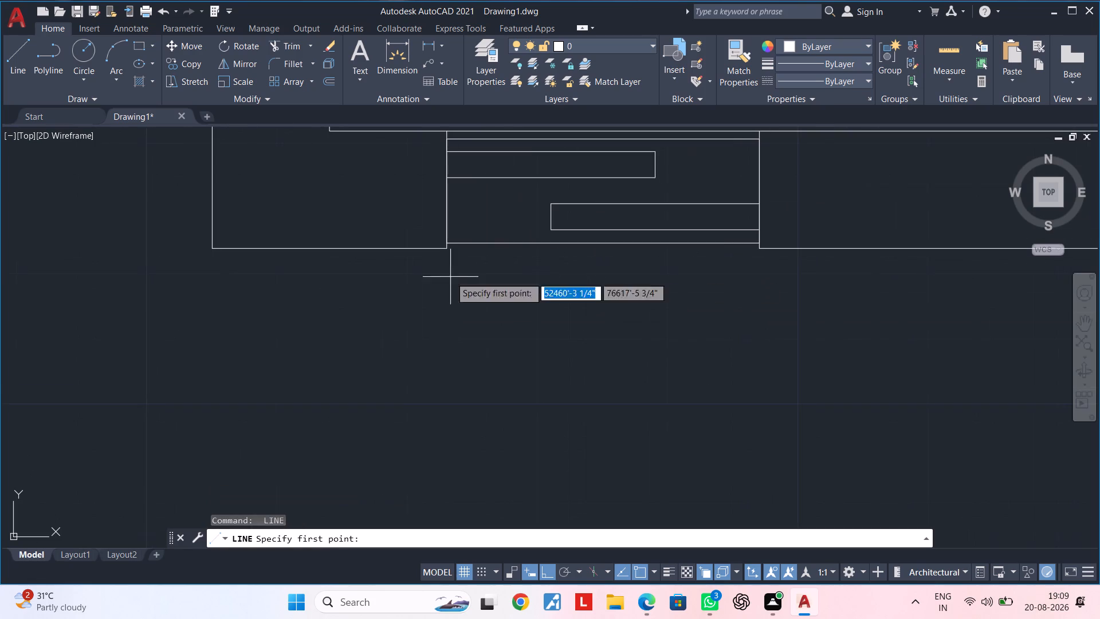
scroll(442, 250, "up", 2)
left_click(449, 244)
scroll(734, 267, "down", 3)
middle_click_drag(812, 271, 497, 263)
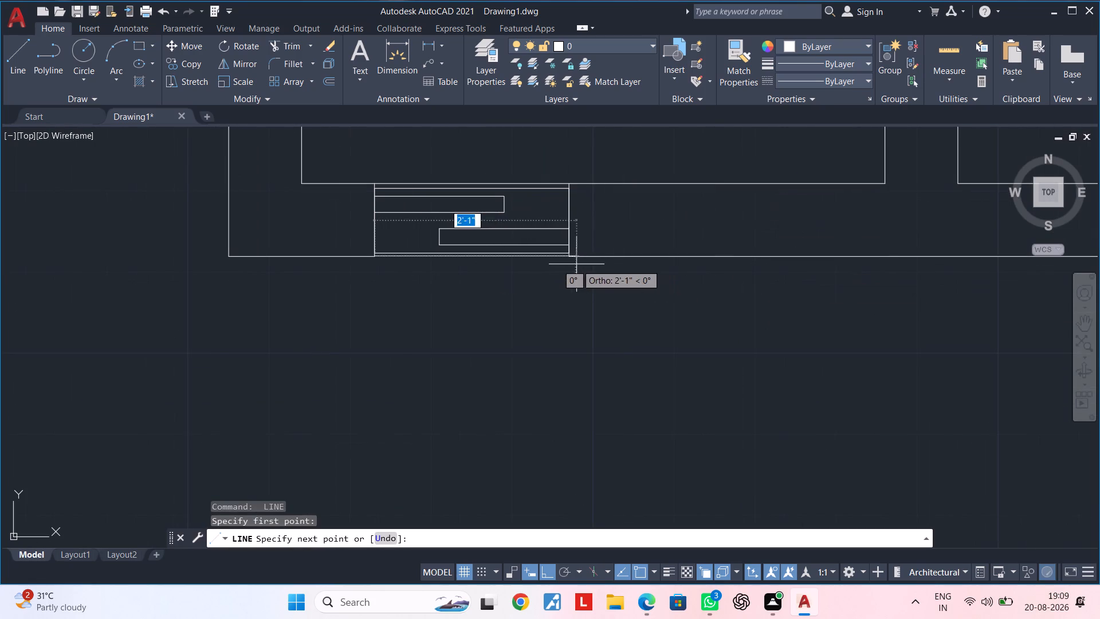
scroll(572, 264, "up", 3)
left_click(557, 230)
key("Escape")
scroll(619, 273, "down", 4)
key("Escape")
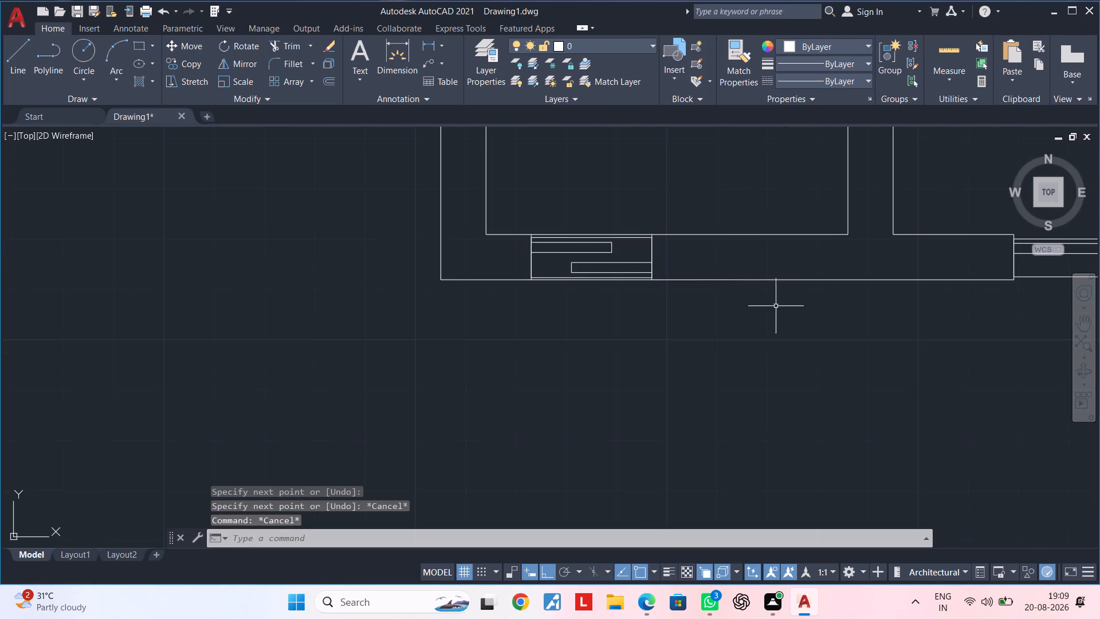
Draw a horizontal line closing the lower wall face across the wide window in the bottom wall.
middle_click(384, 268)
middle_click_drag(825, 290, 449, 283)
middle_click_drag(687, 298, 485, 296)
middle_click_drag(500, 289, 370, 303)
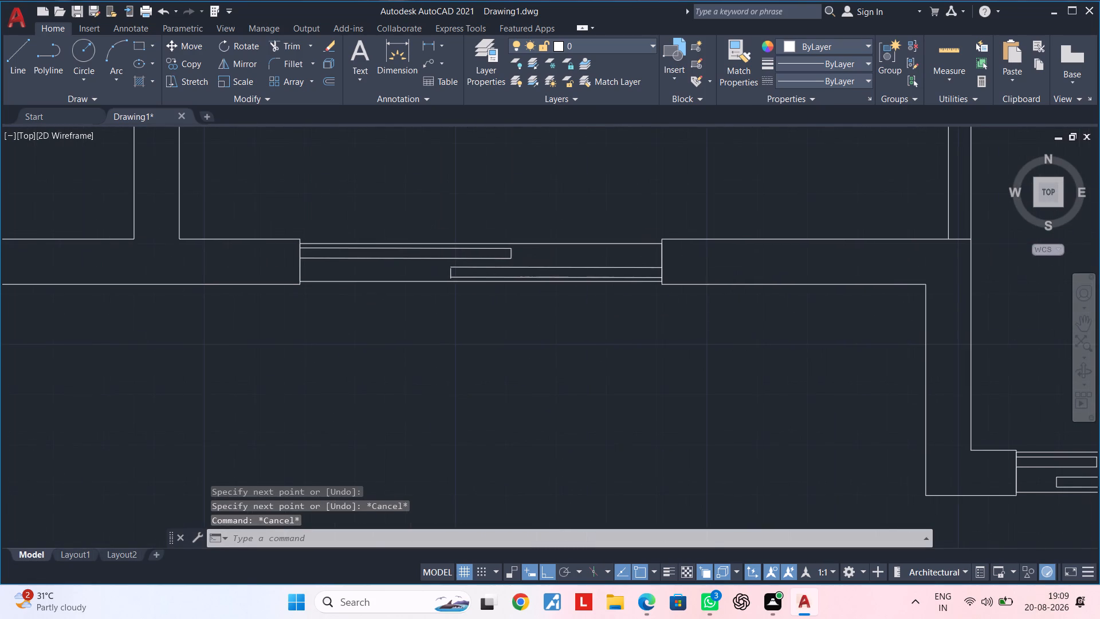
key("space")
scroll(329, 289, "up", 3)
left_click(205, 270)
scroll(442, 304, "down", 3)
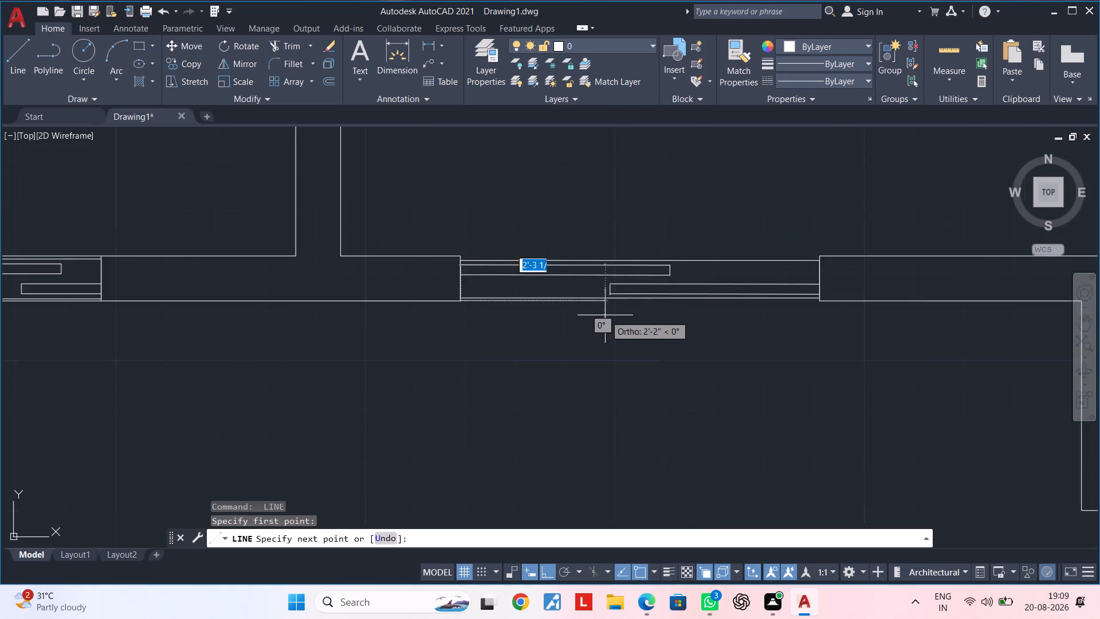
middle_click_drag(652, 316, 337, 314)
scroll(523, 308, "up", 3)
left_click(438, 273)
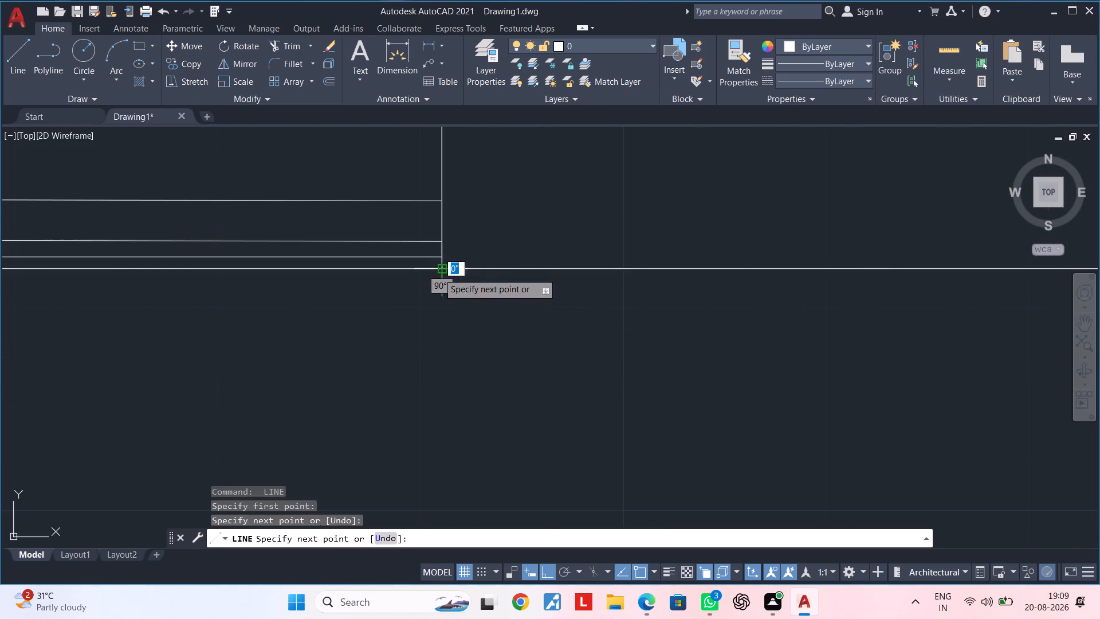
scroll(434, 287, "down", 3)
key("Escape")
key("Escape")
middle_click_drag(524, 342, 551, 347)
key("Escape")
Draw a horizontal line about 6' long closing the upper wall face across the wide window in the bottom wall.
middle_click_drag(295, 260, 450, 272)
scroll(336, 256, "up", 1)
middle_click_drag(378, 257, 444, 265)
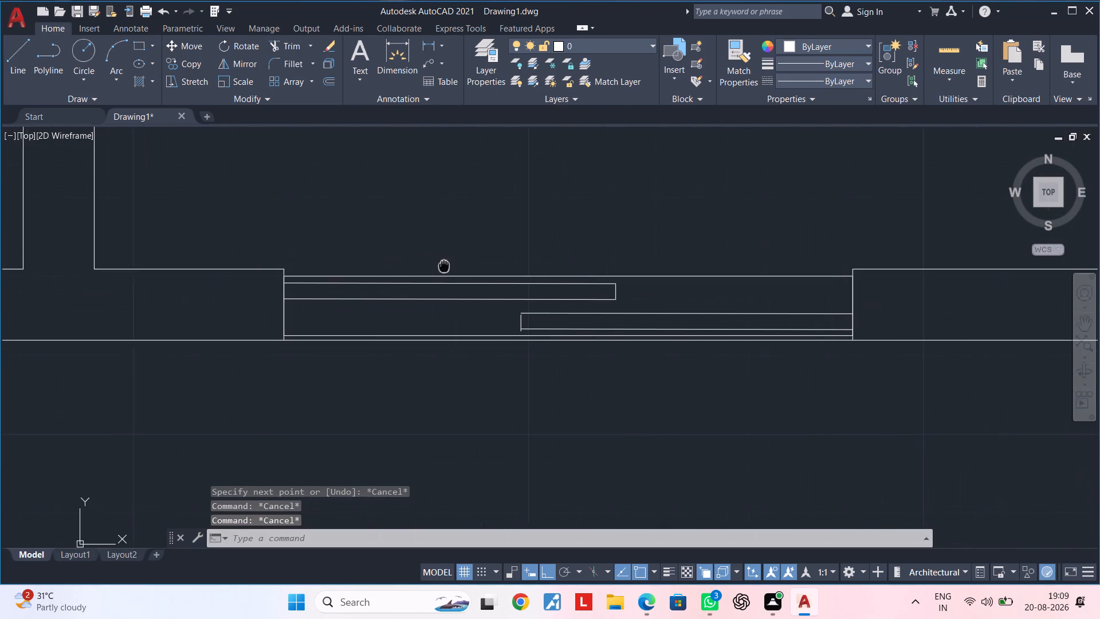
middle_click_drag(444, 265, 449, 265)
key("space")
scroll(259, 267, "up", 2)
left_click(329, 267)
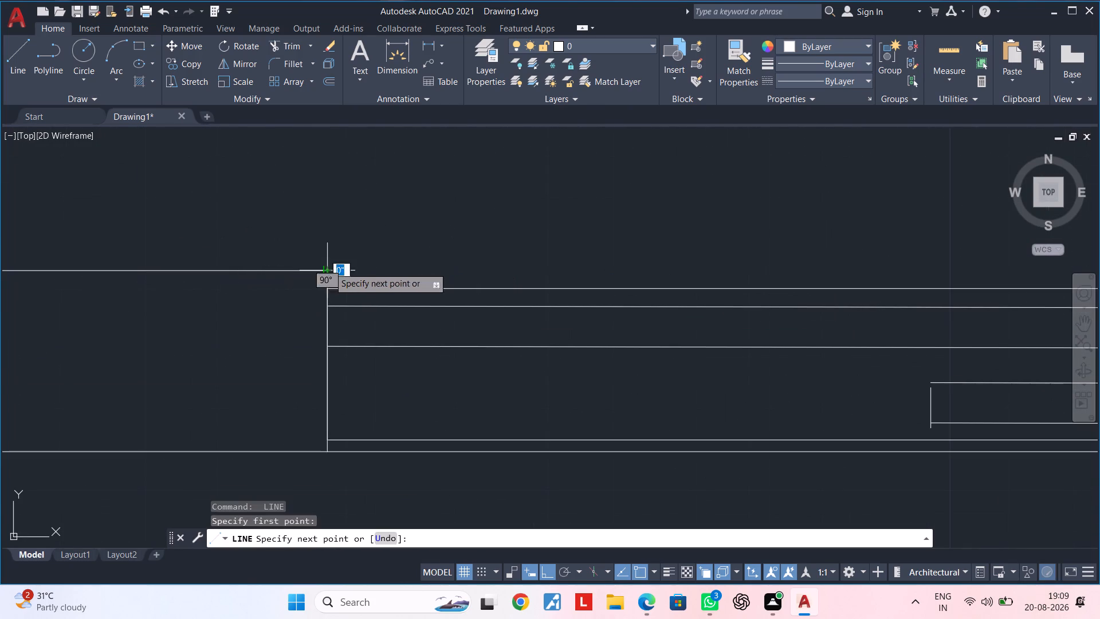
scroll(991, 268, "down", 1)
middle_click_drag(975, 268, 566, 268)
middle_click_drag(771, 268, 415, 285)
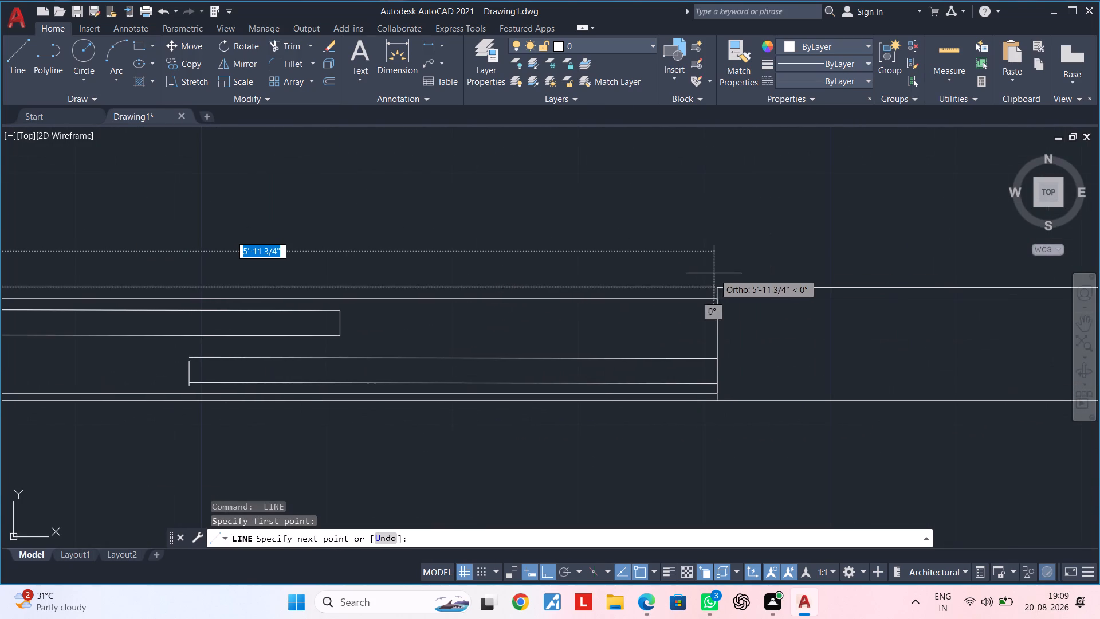
left_click(719, 282)
key("Escape")
key("Escape")
Draw a horizontal line about 2' long closing the lower wall face across the small window in the stepped-out bottom wall near the right boundary.
scroll(856, 307, "down", 3)
middle_click_drag(878, 311, 421, 247)
middle_click_drag(620, 318, 613, 193)
scroll(601, 290, "up", 1)
middle_click_drag(595, 284, 490, 328)
key("space")
scroll(449, 320, "up", 2)
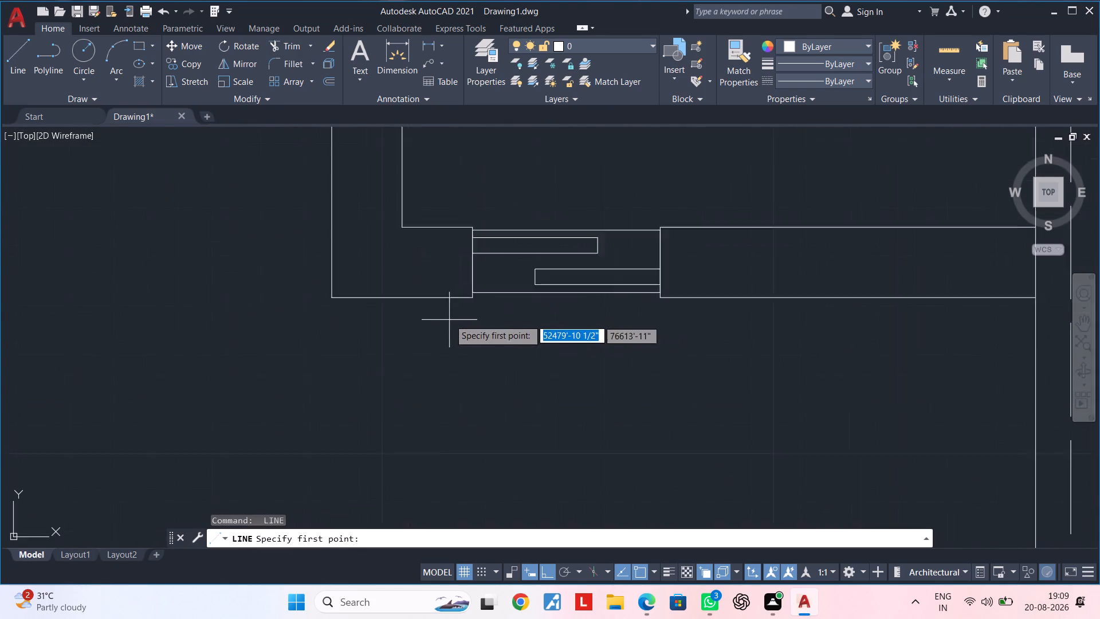
scroll(449, 319, "up", 1)
left_click(501, 264)
scroll(752, 281, "down", 1)
middle_click_drag(722, 285, 474, 294)
middle_click(461, 296)
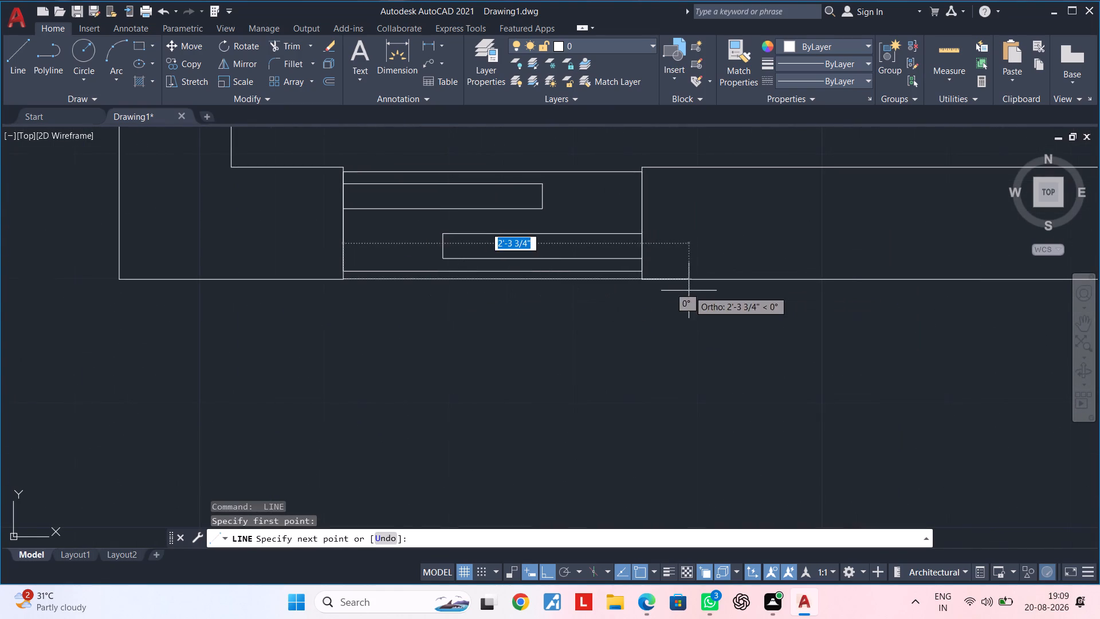
left_click(643, 281)
key("Escape")
key("Escape")
Draw a horizontal line about 2' long closing the upper wall face across the same small window near the right boundary.
middle_click_drag(563, 315, 562, 426)
scroll(563, 322, "down", 1)
key("space")
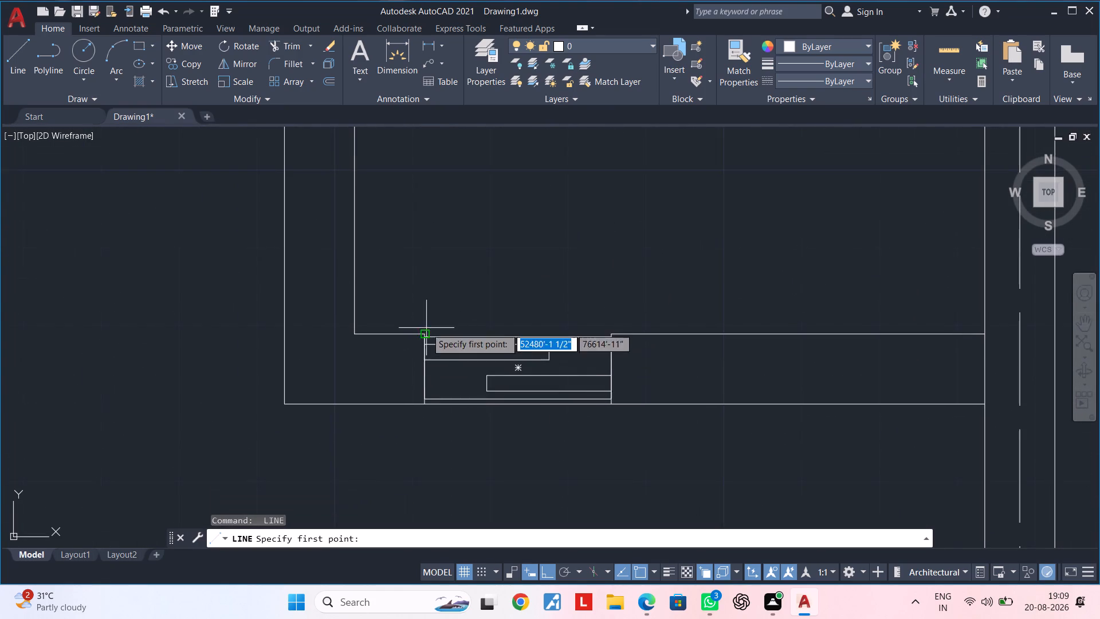
scroll(415, 328, "up", 3)
left_click_drag(438, 348, 459, 352)
scroll(820, 350, "down", 3)
middle_click_drag(824, 350, 556, 334)
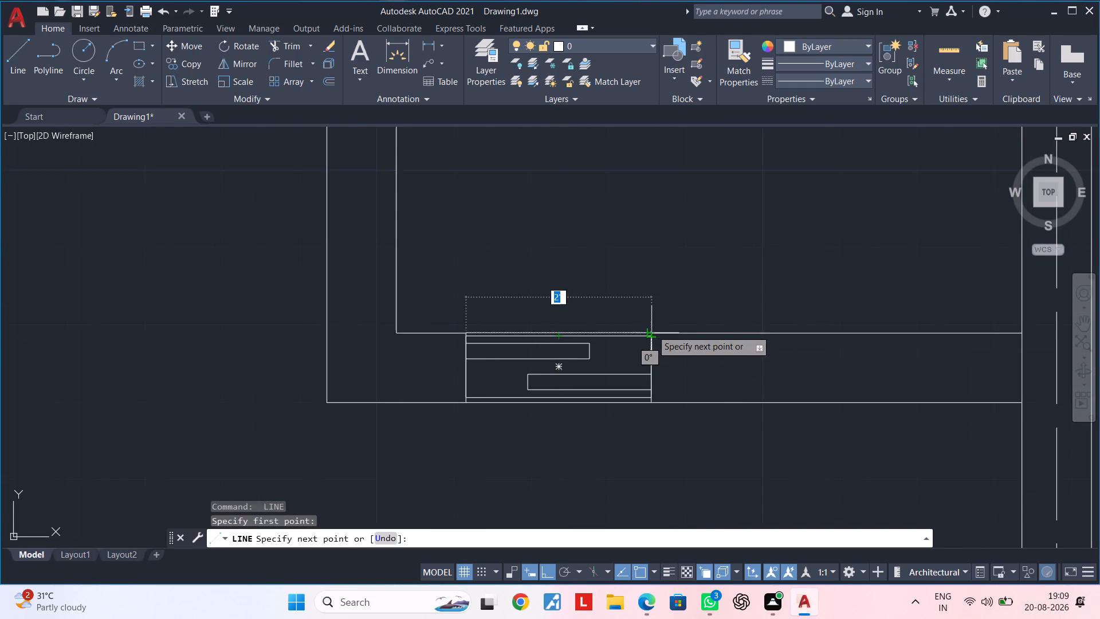
scroll(652, 330, "up", 2)
left_click(645, 335)
key("Escape")
key("Escape")
Look over the plan's rooms, windows and wall openings, up to the gap in the top wall beside the right boundary.
scroll(716, 325, "down", 4)
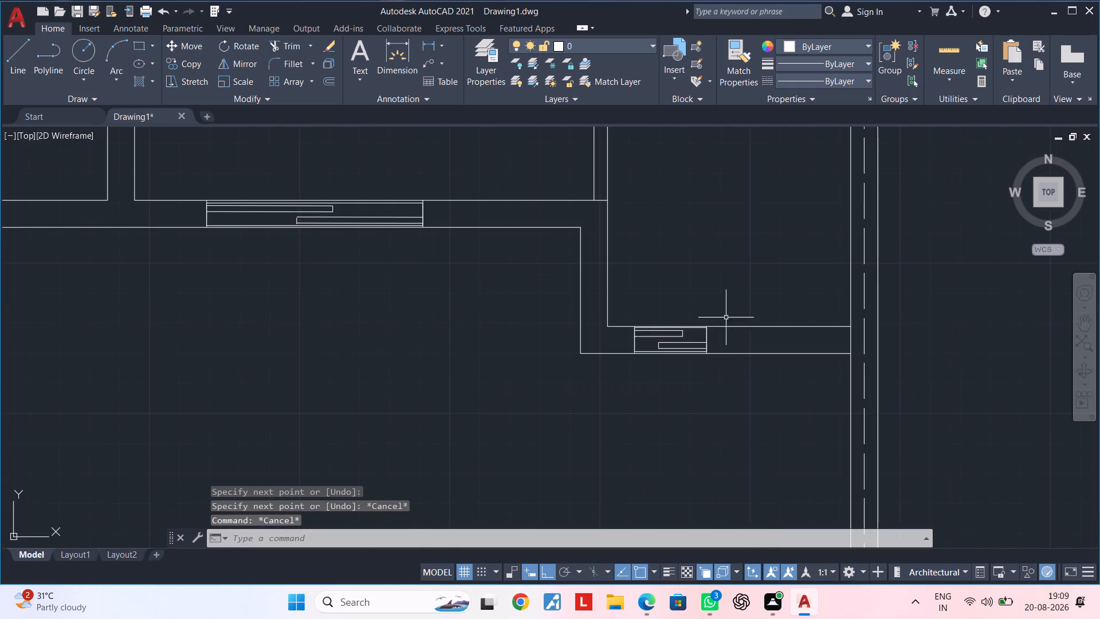
scroll(726, 316, "down", 3)
middle_click_drag(698, 336, 672, 460)
middle_click_drag(520, 295, 519, 421)
middle_click_drag(548, 346, 546, 381)
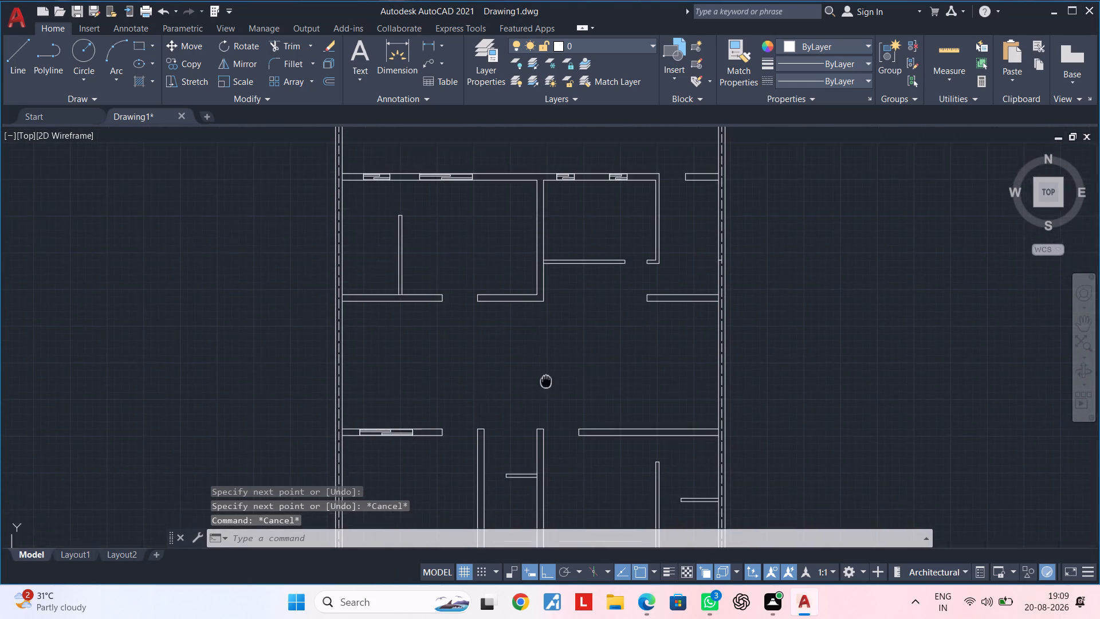
middle_click_drag(546, 381, 546, 400)
key("Escape")
key("Escape")
key("Escape")
key("Escape")
middle_click_drag(531, 365, 496, 291)
key("Escape")
middle_click_drag(650, 307, 445, 328)
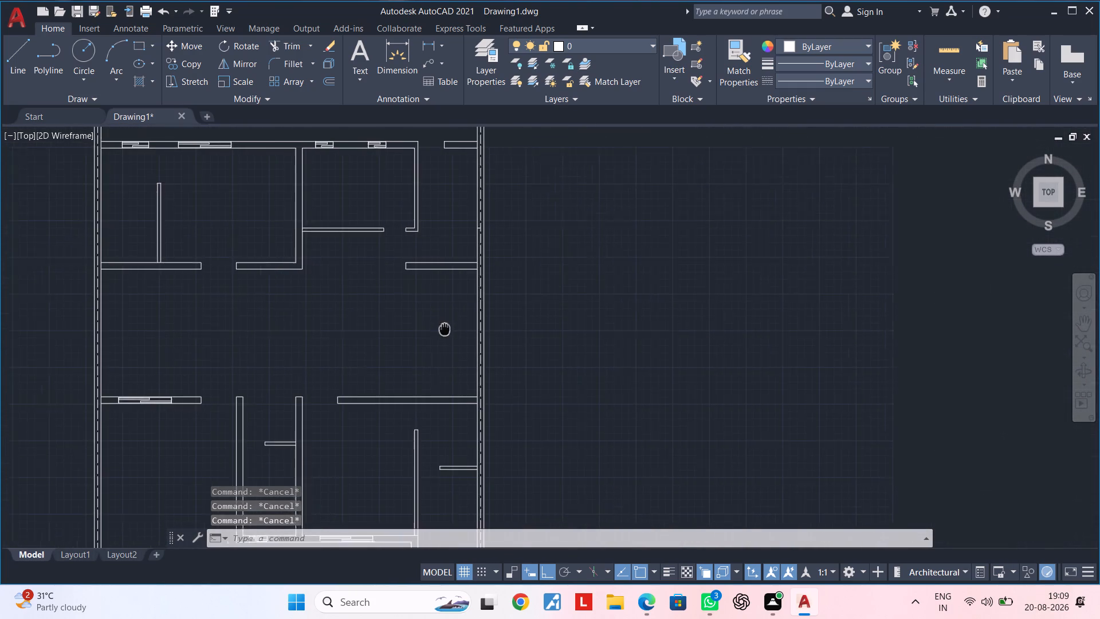
middle_click_drag(445, 328, 435, 330)
key("Escape")
scroll(622, 332, "down", 1)
middle_click_drag(615, 332, 622, 307)
key("Escape")
scroll(545, 298, "up", 1)
middle_click_drag(595, 297, 530, 354)
scroll(530, 354, "up", 1)
key("Escape")
key("Escape")
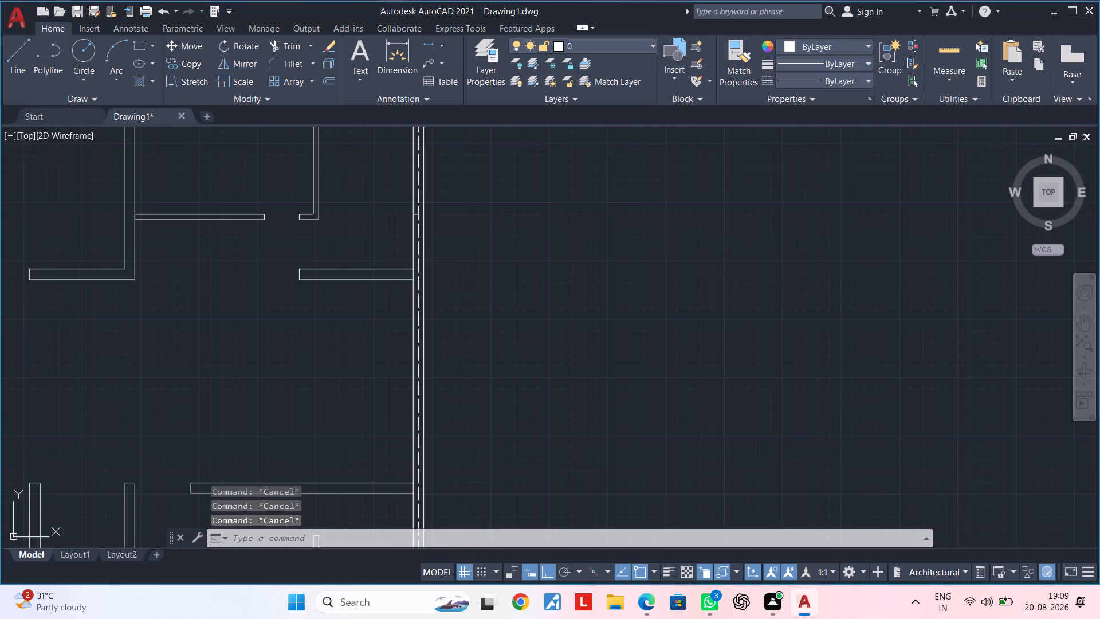
key("Escape")
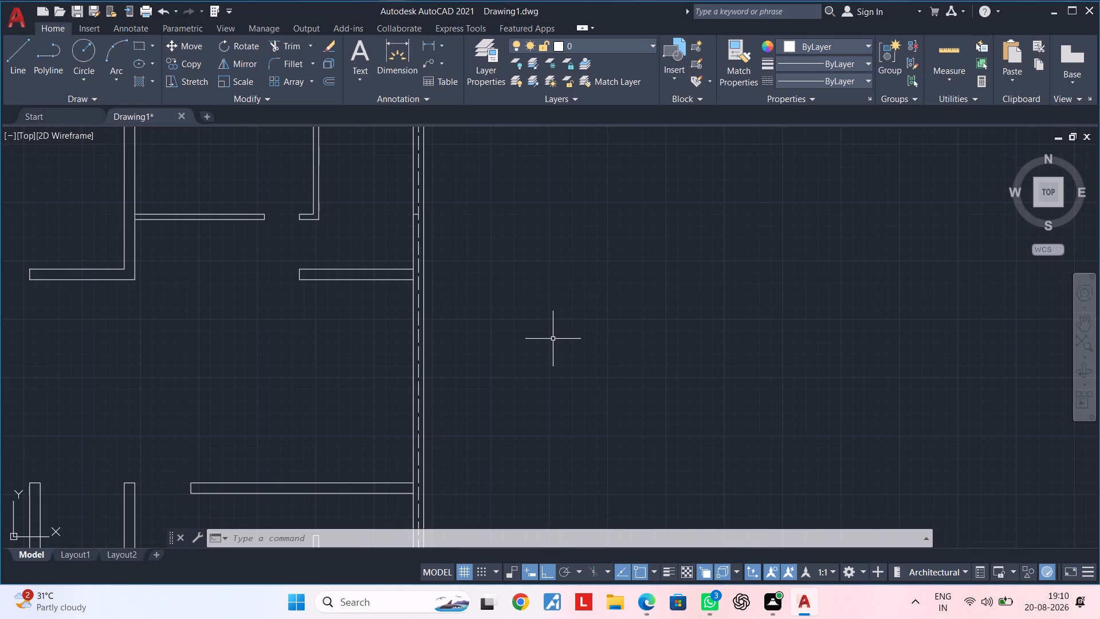
key("Escape")
key("Escape")
key("Escape")
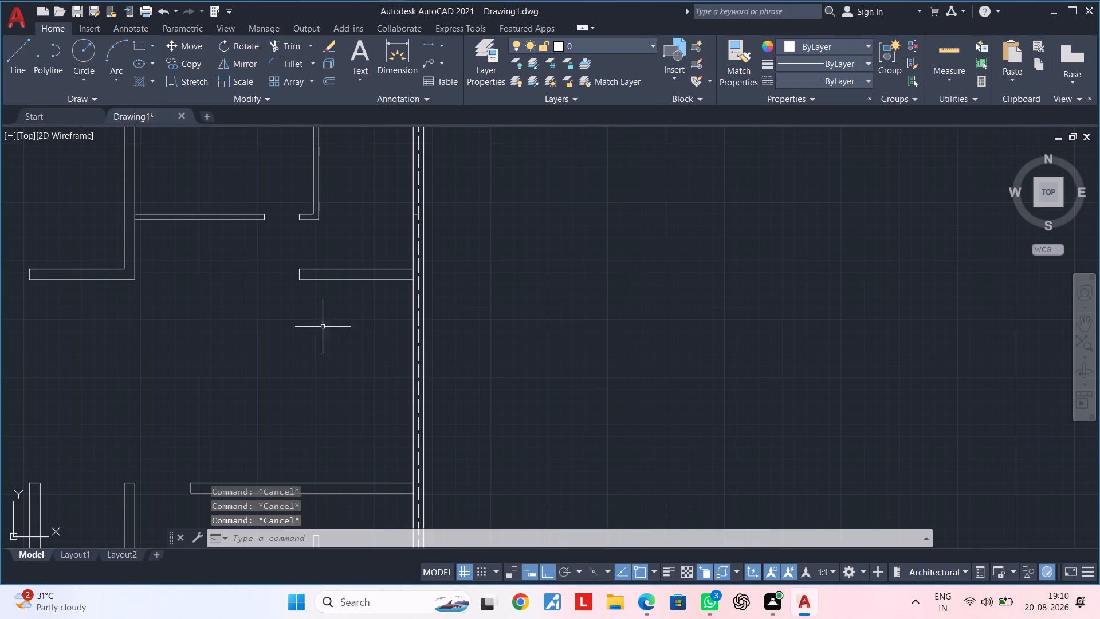
scroll(276, 322, "down", 2)
scroll(311, 233, "up", 5)
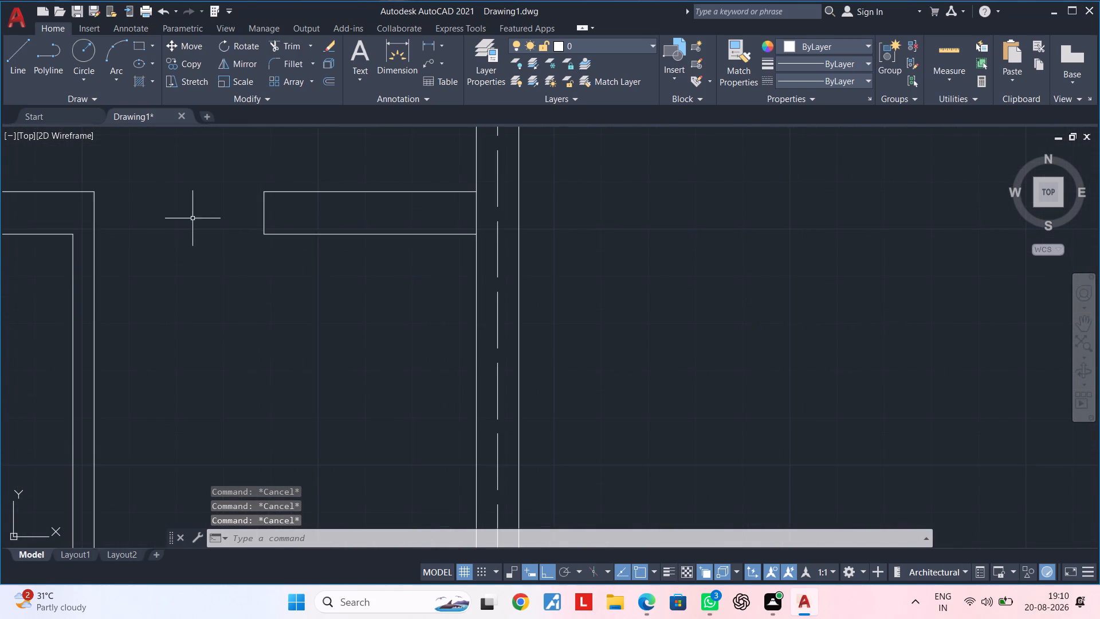
middle_click_drag(198, 220, 506, 255)
middle_click_drag(430, 258, 527, 246)
key("Escape")
key("Escape")
middle_click_drag(560, 234, 443, 242)
key("Escape")
scroll(443, 242, "up", 1)
key("Escape")
key("Escape")
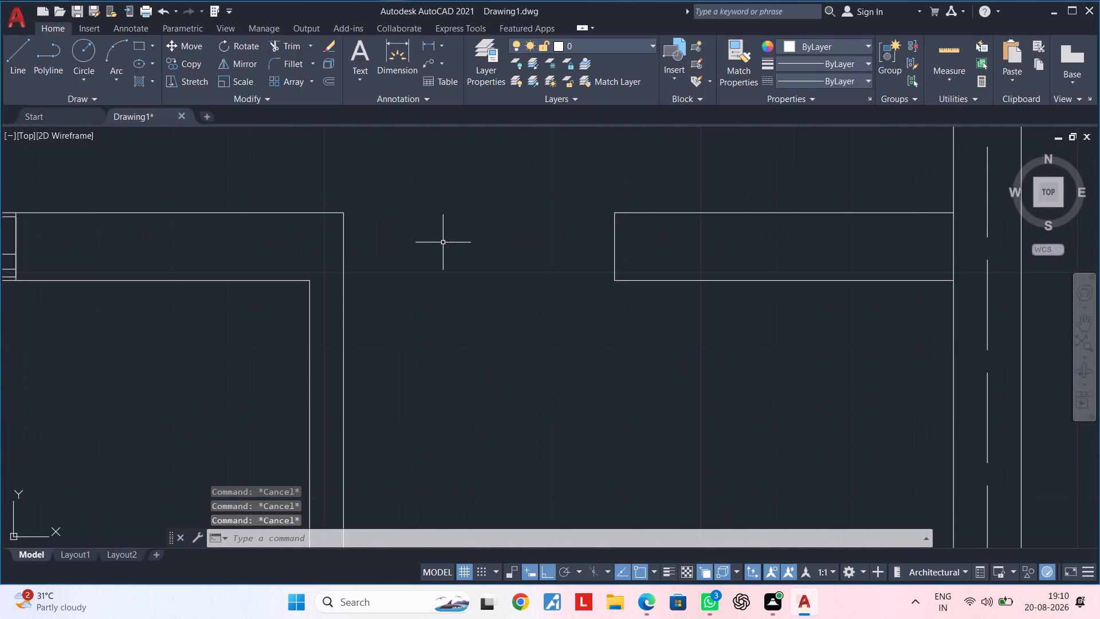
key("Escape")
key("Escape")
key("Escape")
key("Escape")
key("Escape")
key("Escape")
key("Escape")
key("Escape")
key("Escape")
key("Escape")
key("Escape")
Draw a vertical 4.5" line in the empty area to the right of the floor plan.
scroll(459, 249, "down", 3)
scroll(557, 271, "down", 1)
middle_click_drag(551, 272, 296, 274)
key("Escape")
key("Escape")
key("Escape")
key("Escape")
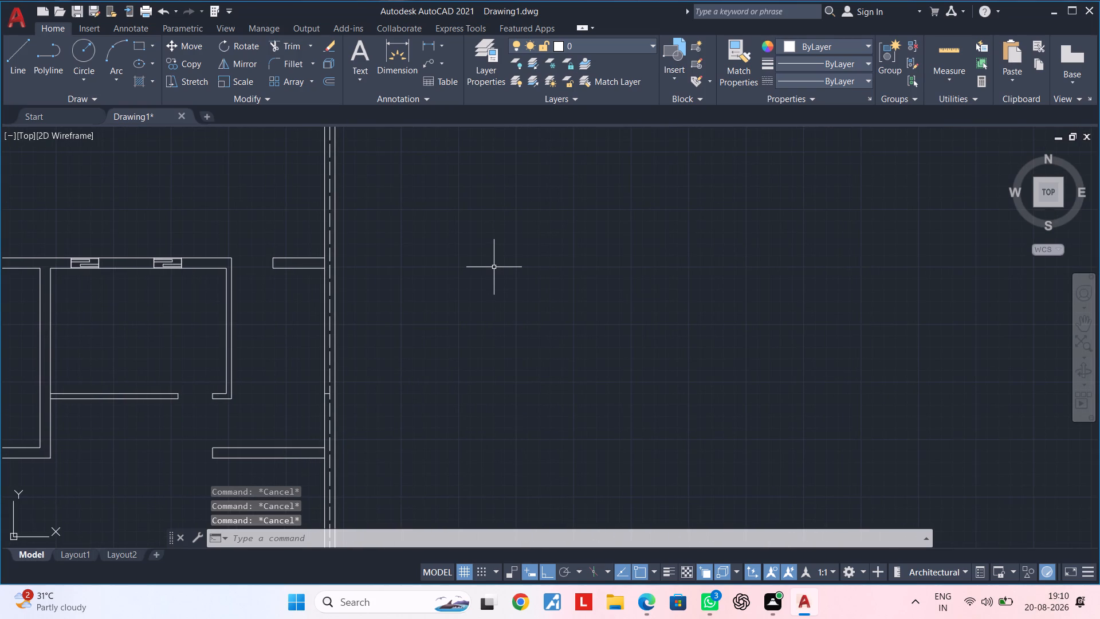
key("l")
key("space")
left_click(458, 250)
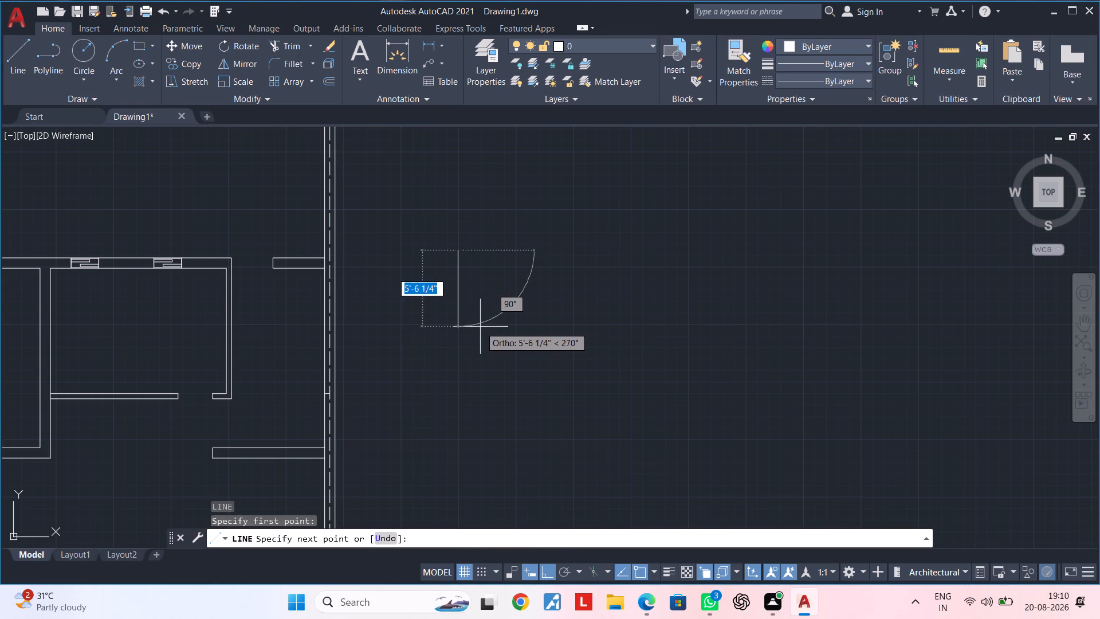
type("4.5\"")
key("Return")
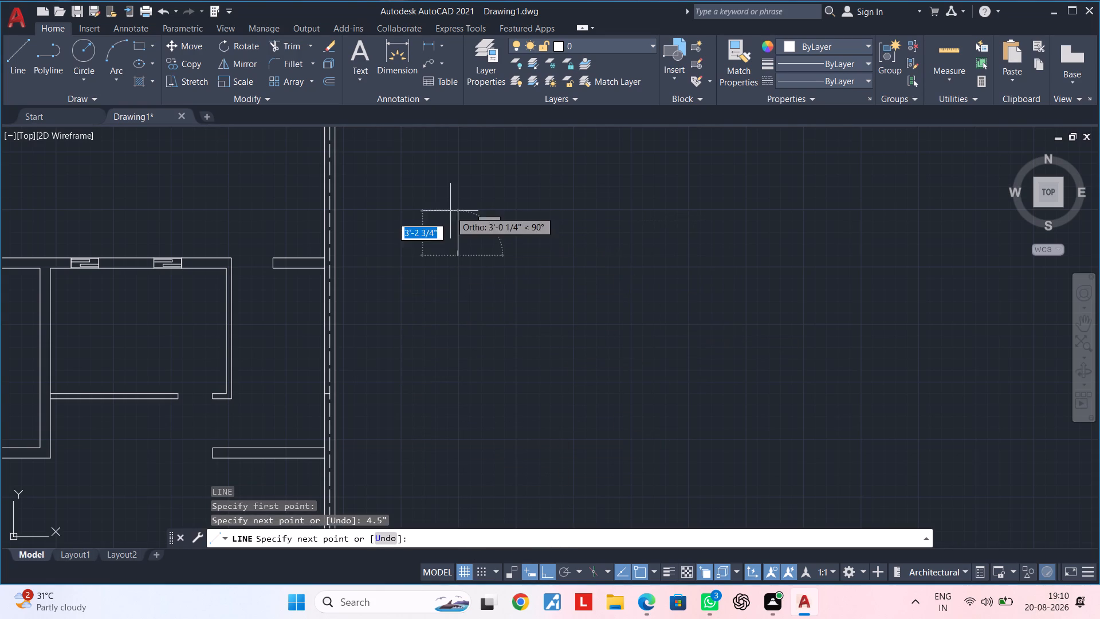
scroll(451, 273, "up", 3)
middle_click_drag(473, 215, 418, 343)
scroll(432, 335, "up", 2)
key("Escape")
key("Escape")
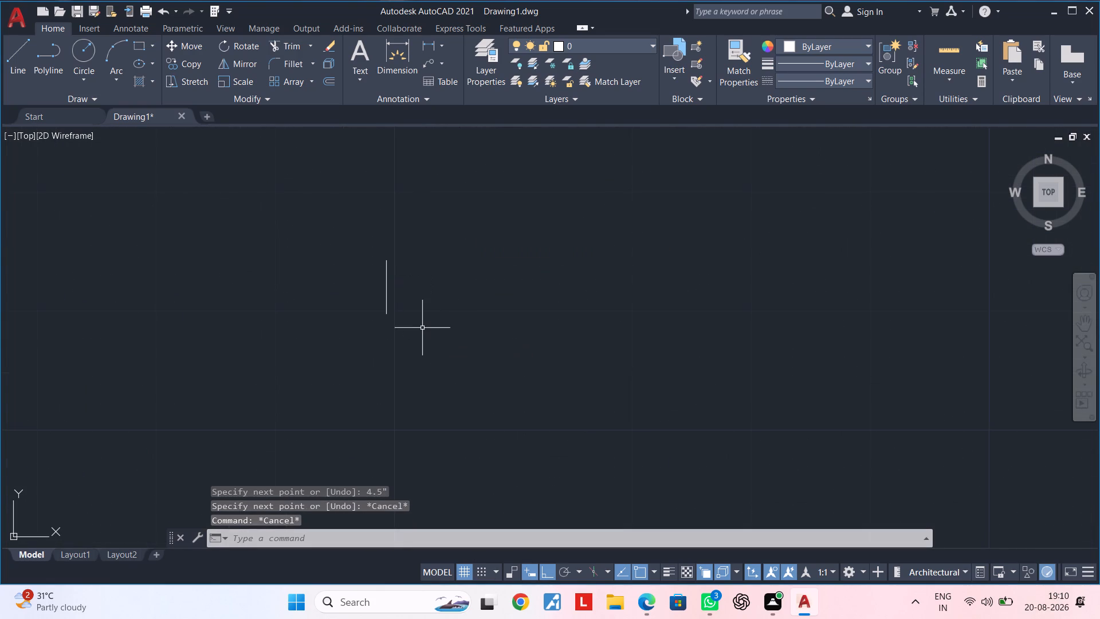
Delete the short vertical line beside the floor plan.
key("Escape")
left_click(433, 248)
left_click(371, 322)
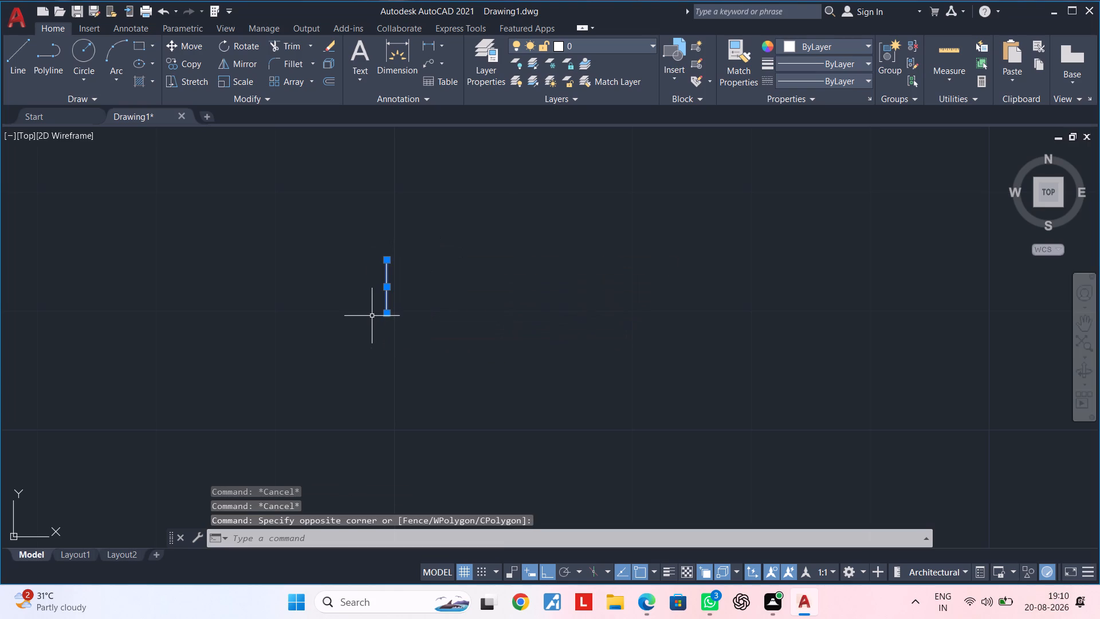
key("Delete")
Draw a rectangle with length 4.5" and width 4.5" in the empty area to the right of the floor plan.
scroll(399, 291, "down", 1)
middle_click_drag(399, 291, 393, 296)
key("Escape")
key("Escape")
key("Escape")
key("r")
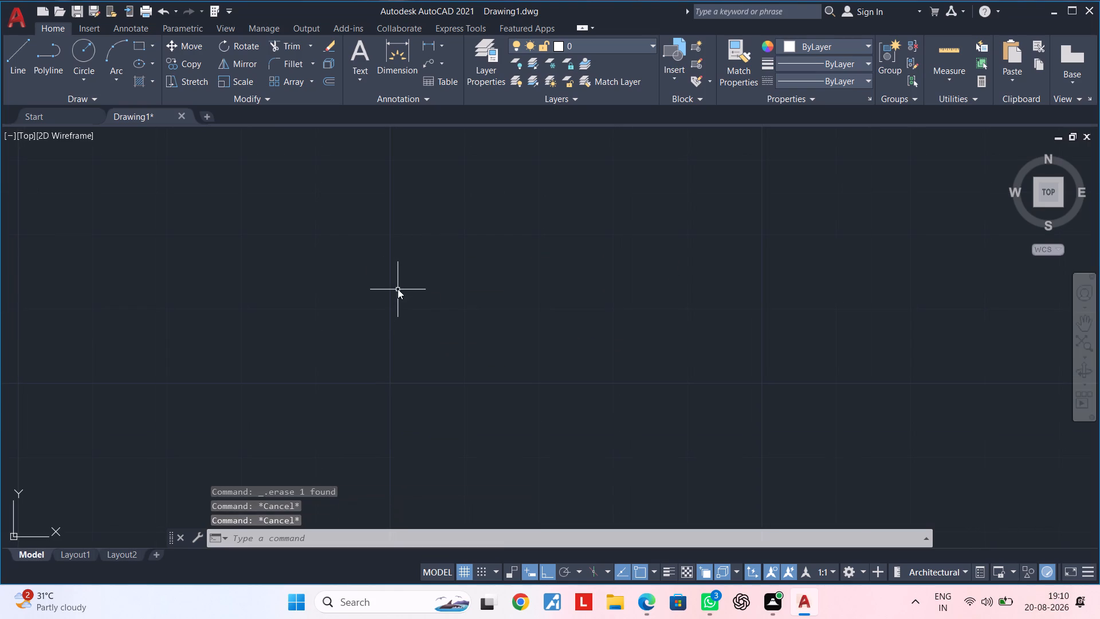
type("ec")
key("space")
left_click(404, 247)
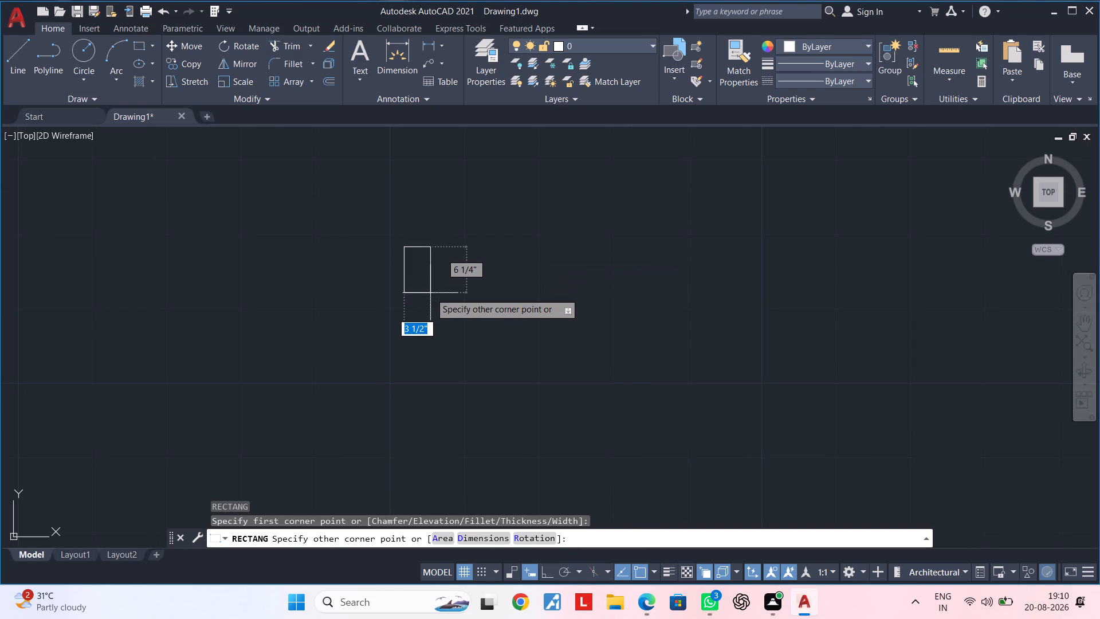
type("d 4.5\"")
key("Return")
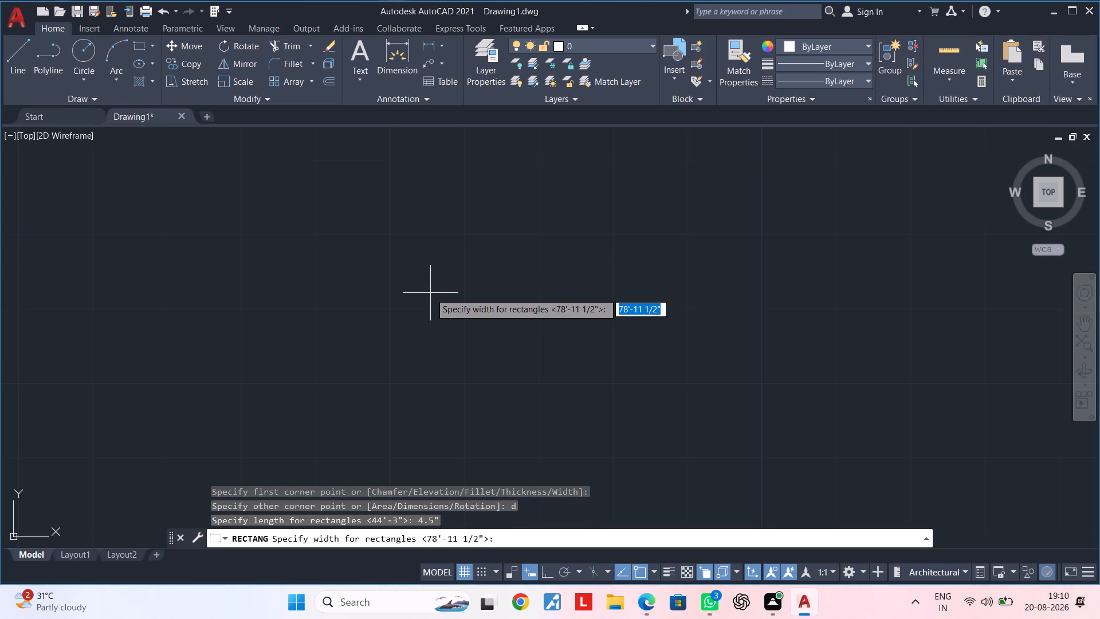
type("4.5\"")
key("Return")
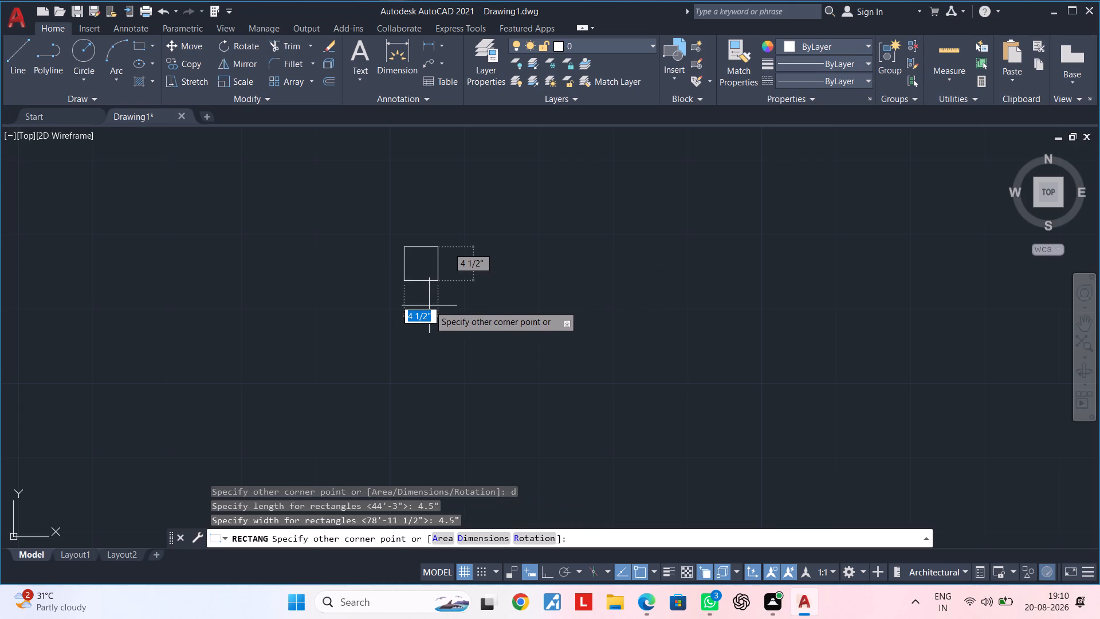
left_click(431, 305)
key("Escape")
Stretch the small square's right edge inward to its centre, leaving a rectangle about 2 1/4" wide.
scroll(431, 305, "down", 3)
middle_click_drag(465, 305, 596, 291)
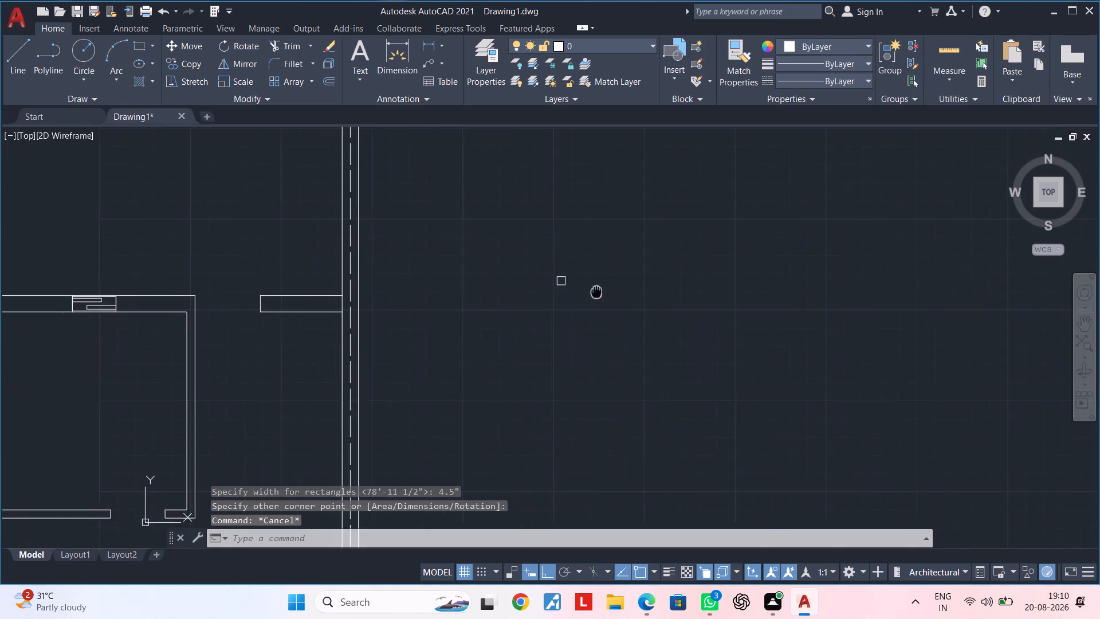
middle_click_drag(596, 291, 611, 290)
scroll(564, 292, "up", 2)
middle_click_drag(618, 285, 477, 336)
key("Escape")
key("Escape")
left_click(400, 268)
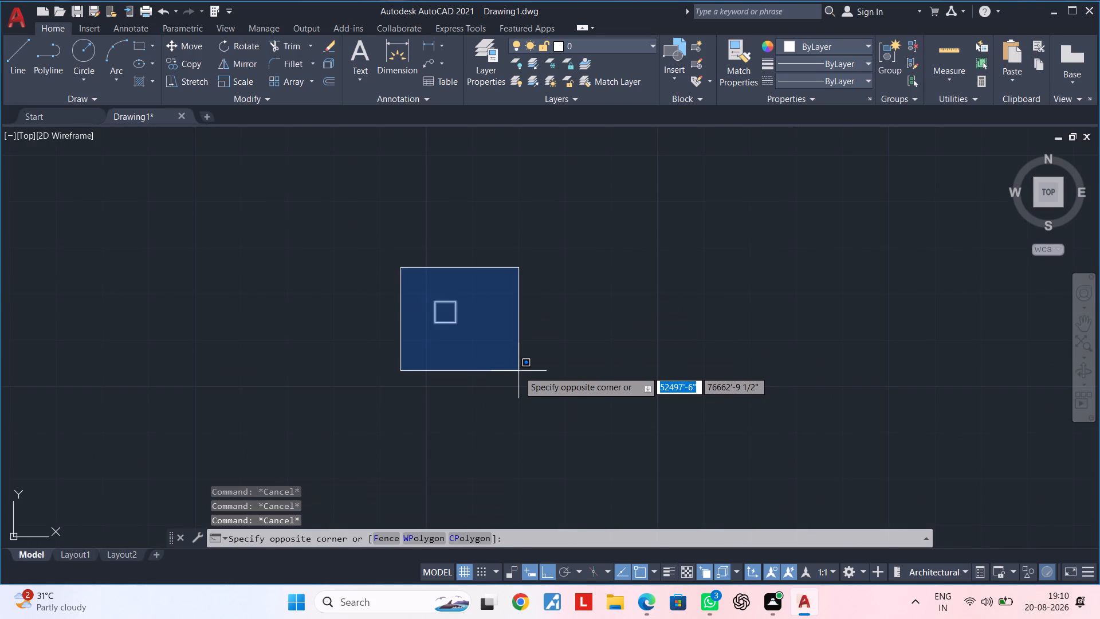
key("Escape")
scroll(470, 324, "up", 3)
middle_click_drag(474, 324, 601, 340)
key("Escape")
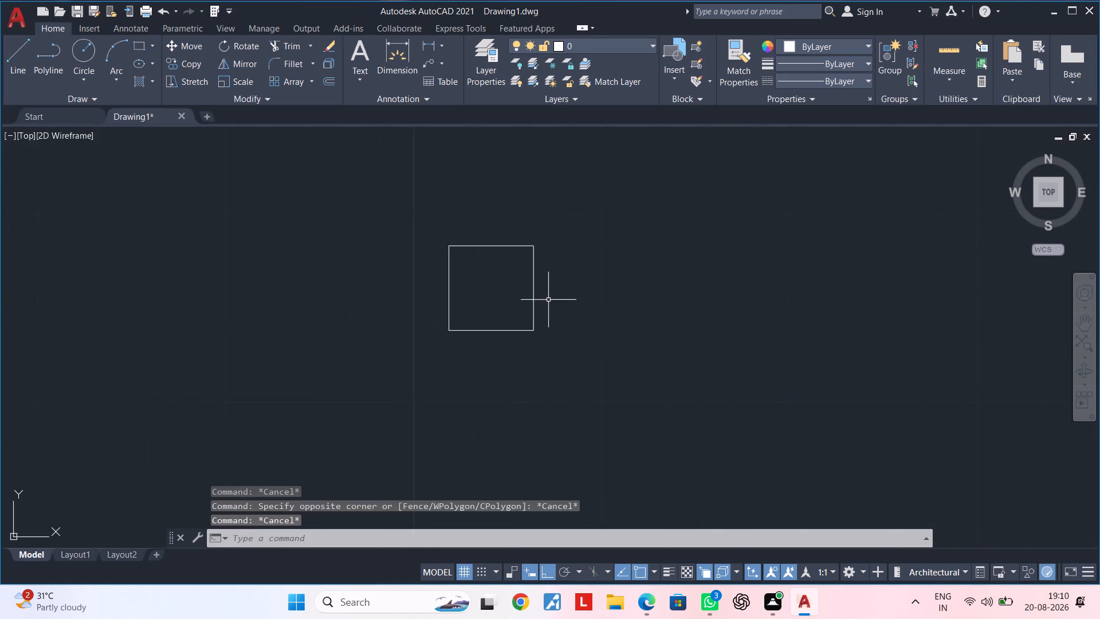
left_click(533, 291)
left_click(534, 285)
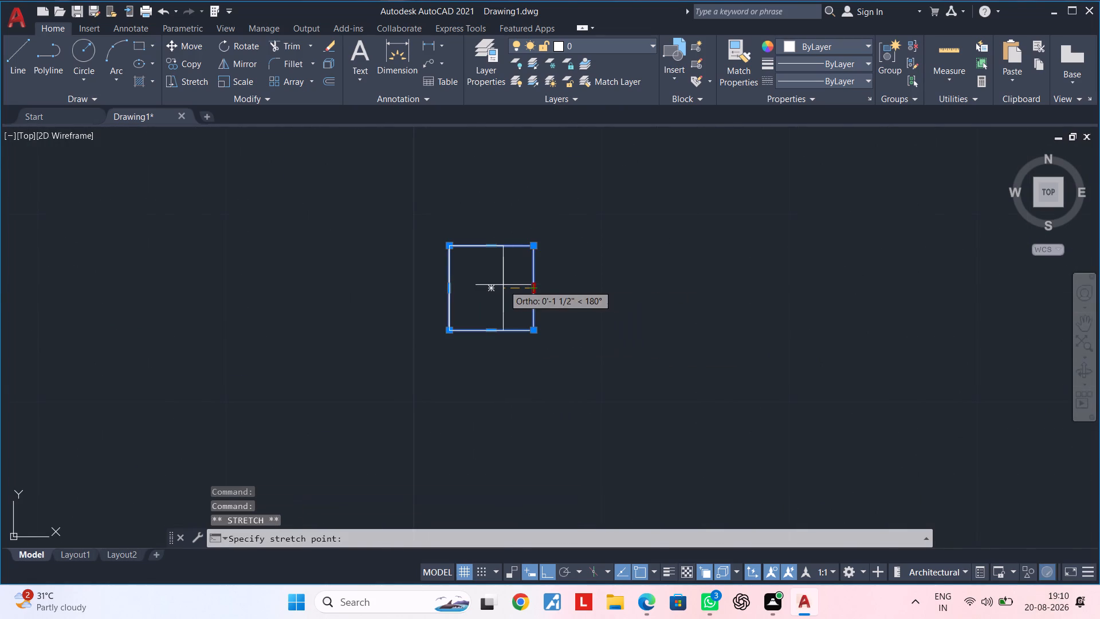
left_click(493, 285)
key("Escape")
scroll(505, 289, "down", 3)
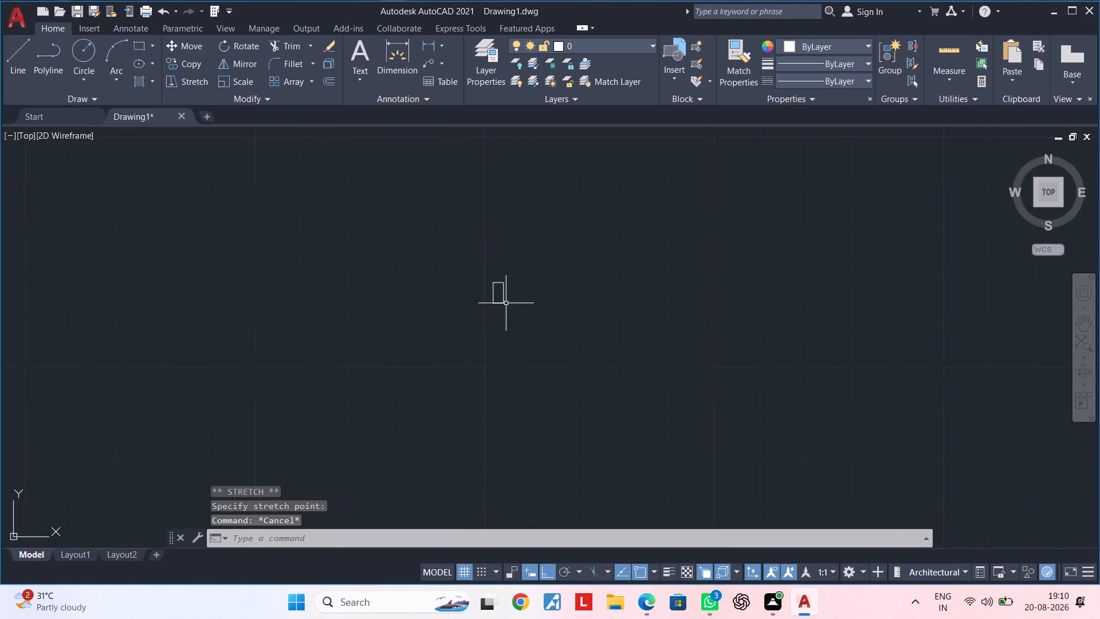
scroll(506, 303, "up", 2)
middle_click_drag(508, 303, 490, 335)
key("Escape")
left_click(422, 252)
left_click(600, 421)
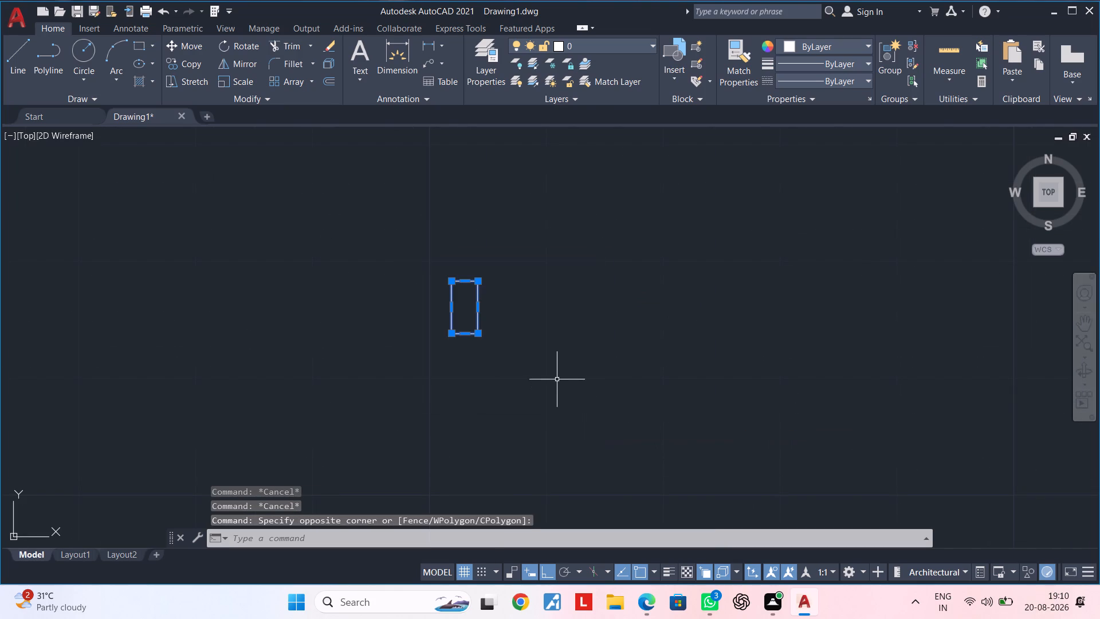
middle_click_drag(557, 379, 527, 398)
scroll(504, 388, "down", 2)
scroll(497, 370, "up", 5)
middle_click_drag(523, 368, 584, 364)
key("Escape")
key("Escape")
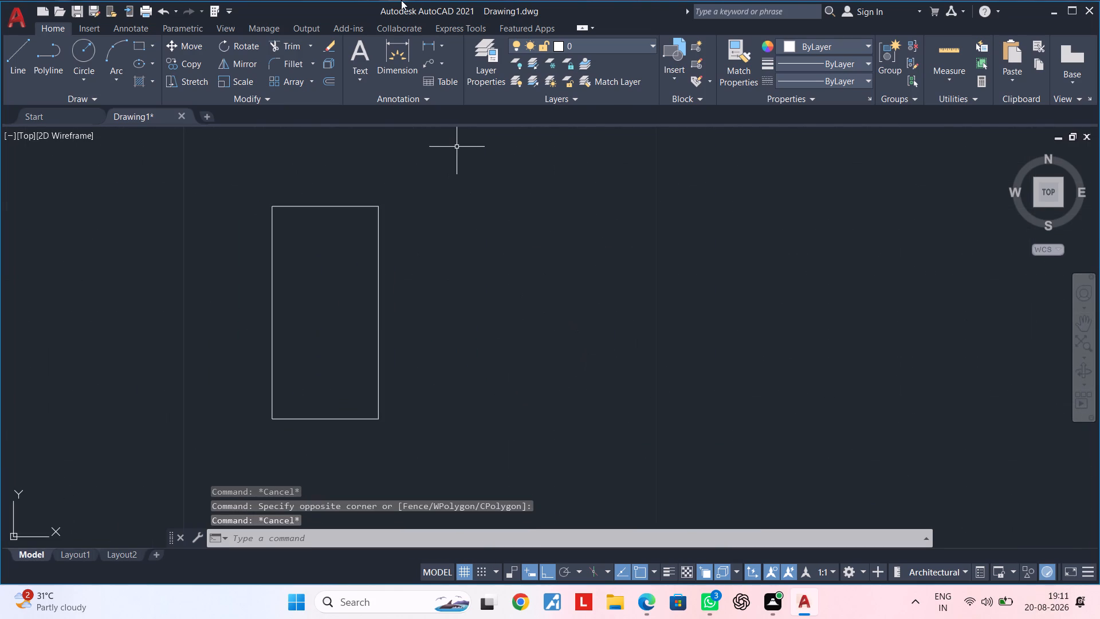
Check the narrowed rectangle's width along its bottom edge with a linear dimension, without placing it.
left_click(423, 43)
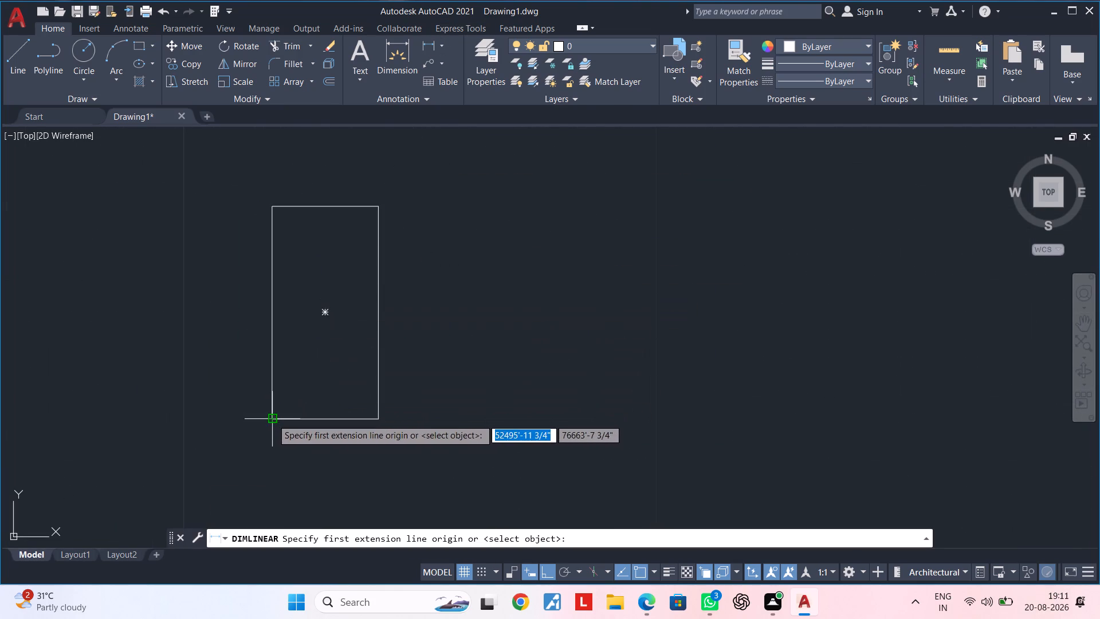
left_click(272, 419)
left_click(377, 418)
scroll(352, 401, "down", 3)
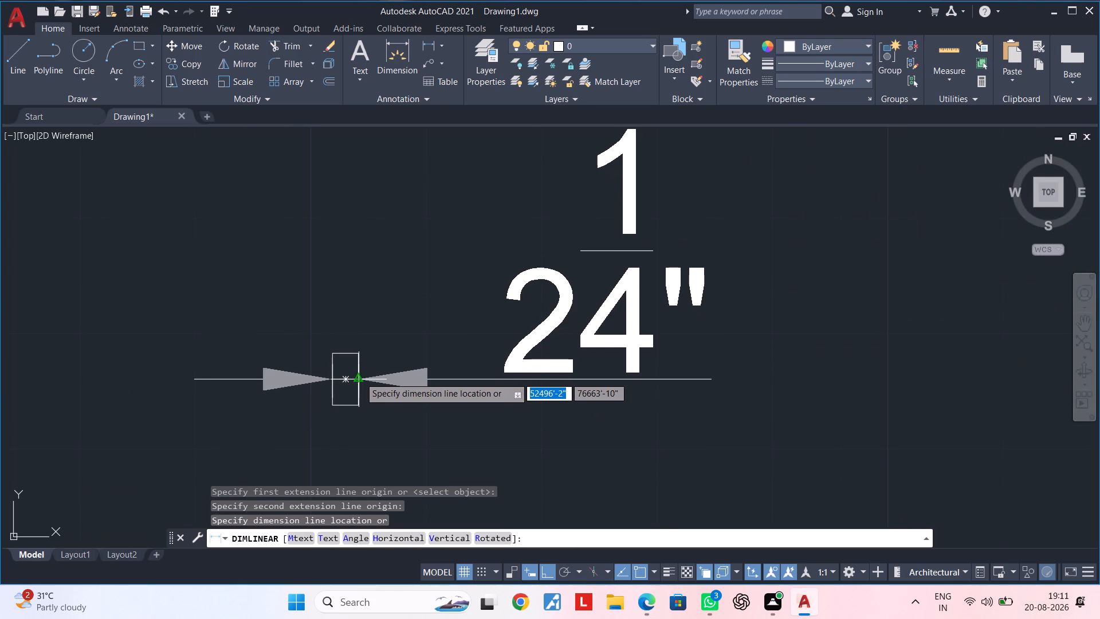
key("Escape")
key("Escape")
Stretch the rectangle's right edge a little further inward to make it narrower.
scroll(355, 378, "up", 1)
middle_click_drag(346, 378, 423, 344)
left_click(436, 340)
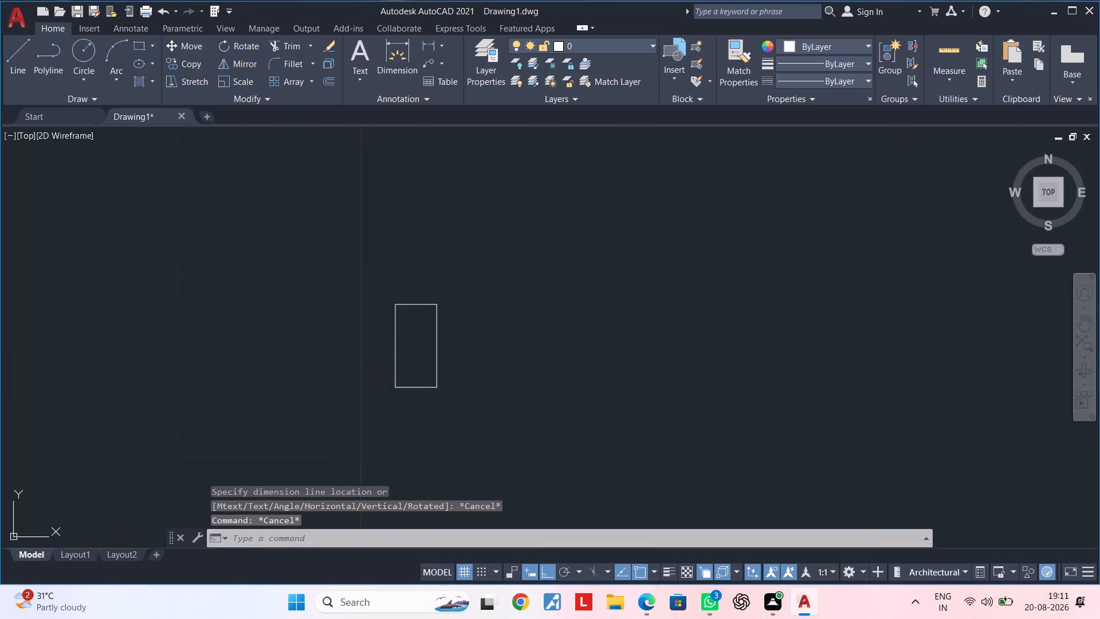
left_click(435, 346)
left_click(425, 347)
key("Escape")
Check the narrowed rectangle's width along its bottom edge with a linear dimension, without placing it.
scroll(425, 348, "down", 2)
middle_click_drag(427, 348, 458, 322)
left_click(430, 41)
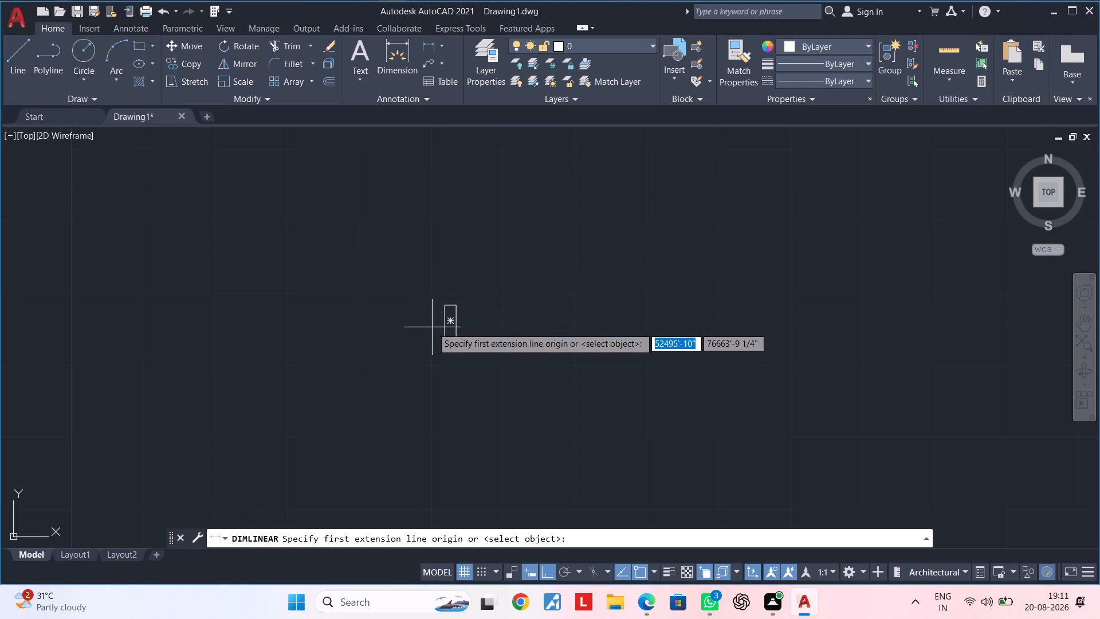
scroll(435, 334, "up", 3)
left_click(459, 341)
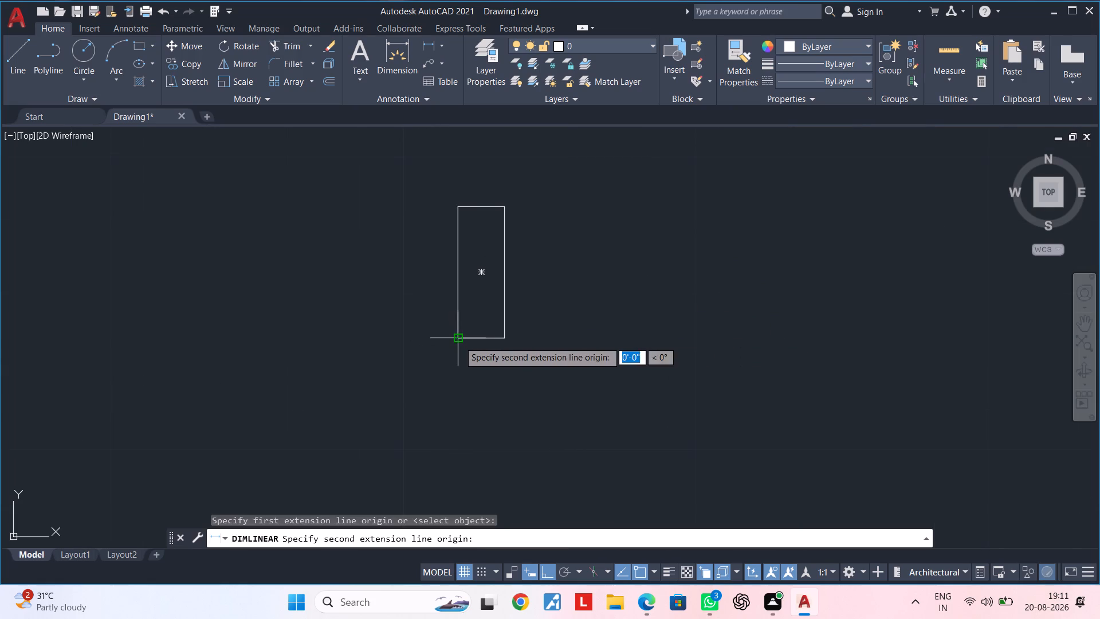
left_click(504, 338)
scroll(504, 338, "down", 3)
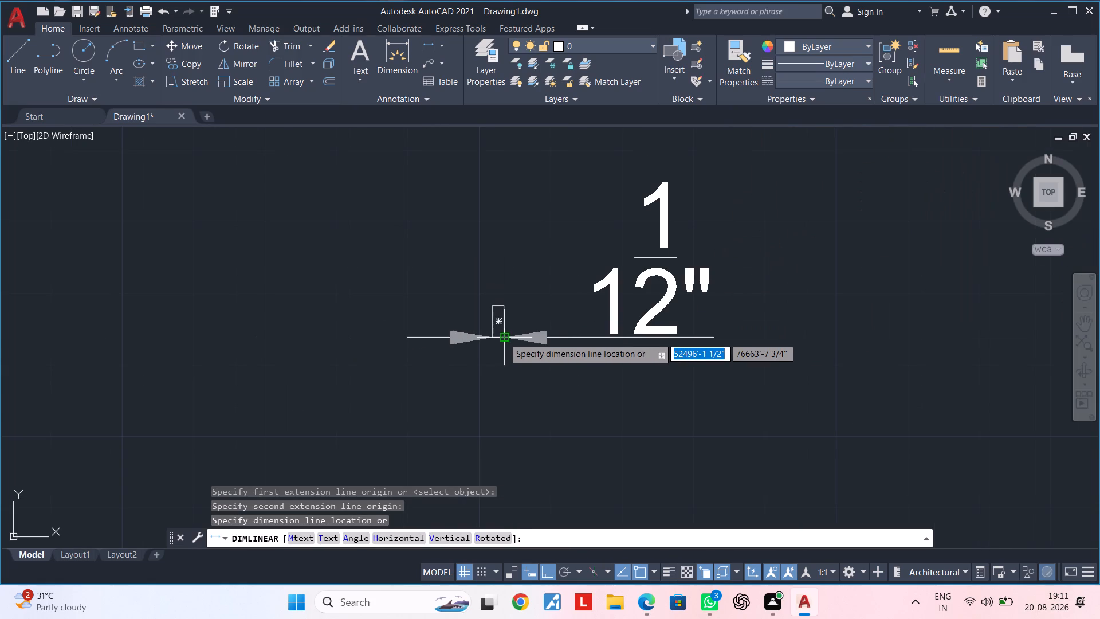
key("Escape")
key("Escape")
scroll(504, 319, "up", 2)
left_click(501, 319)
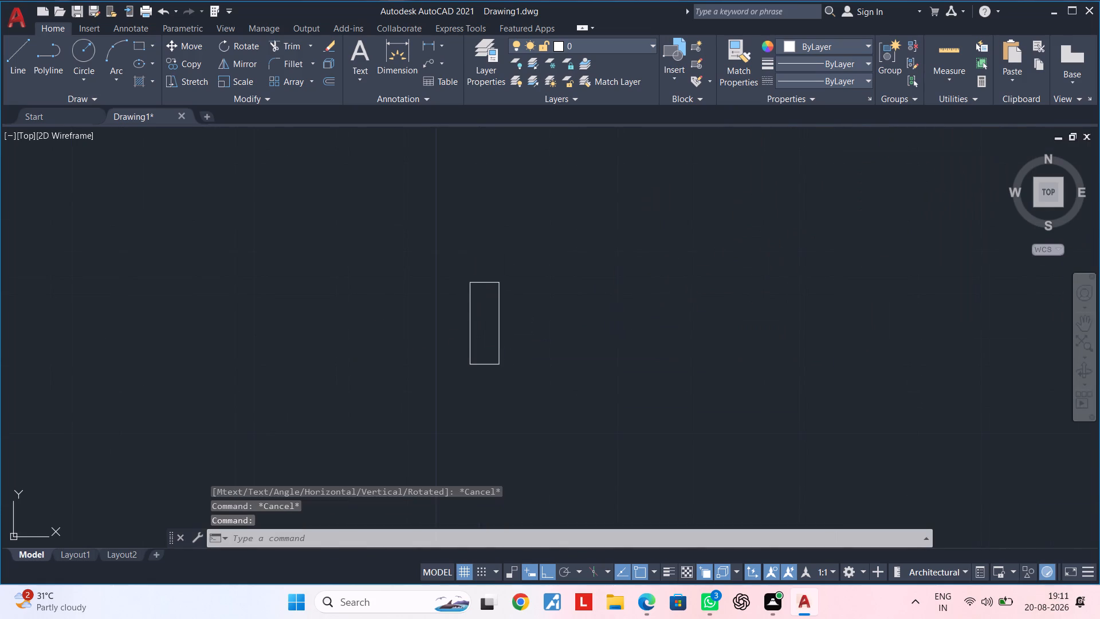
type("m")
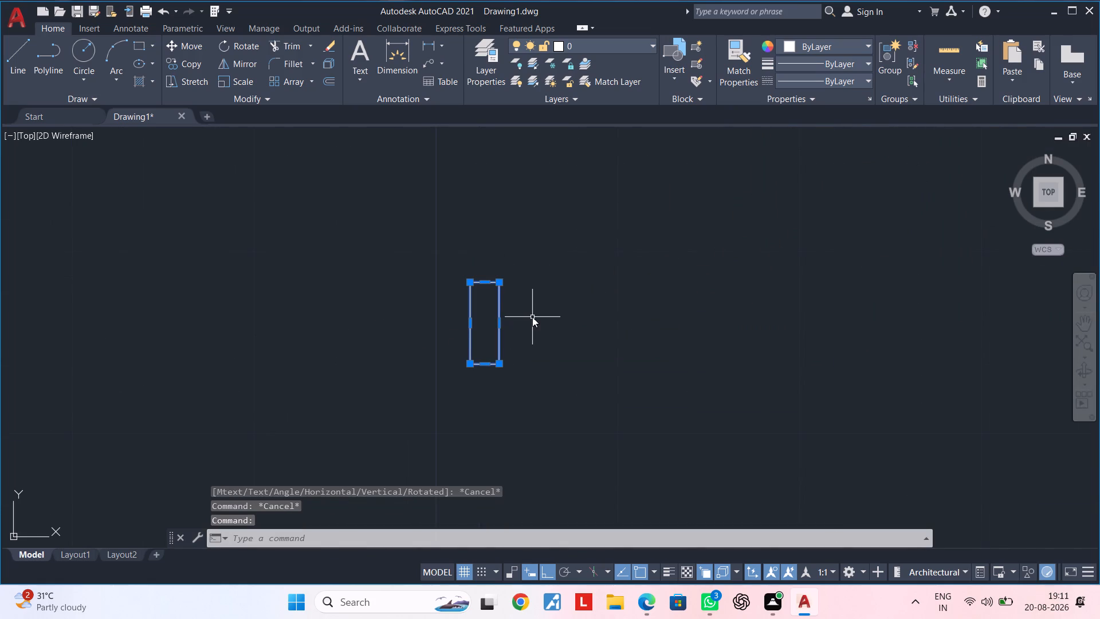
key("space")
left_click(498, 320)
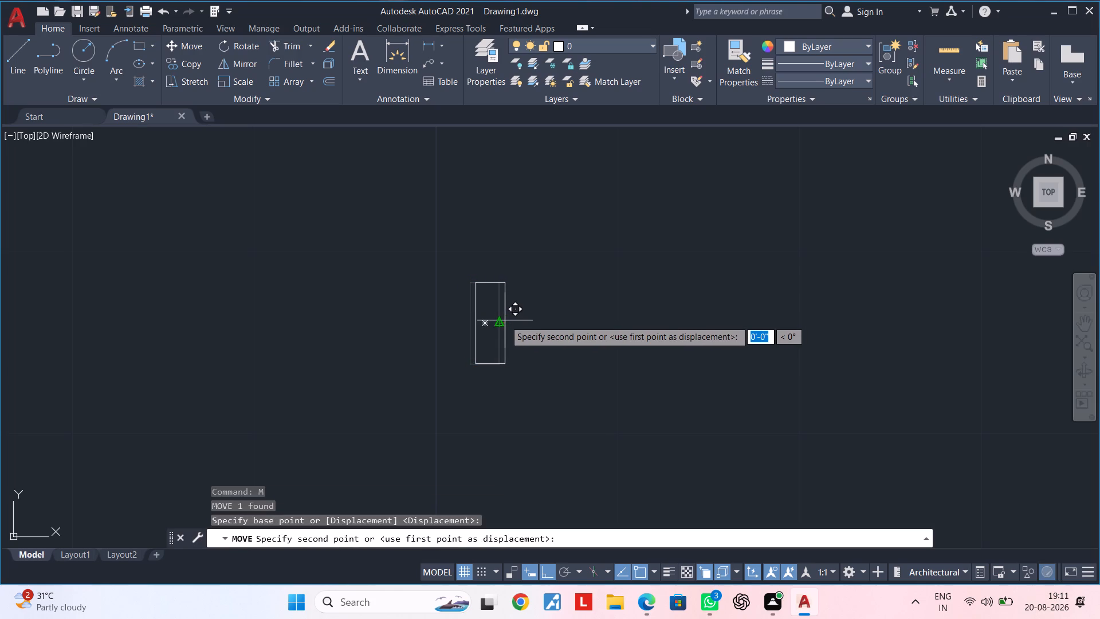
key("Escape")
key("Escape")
Explode the narrow rectangle into separate lines.
double_click(534, 254)
left_click(419, 391)
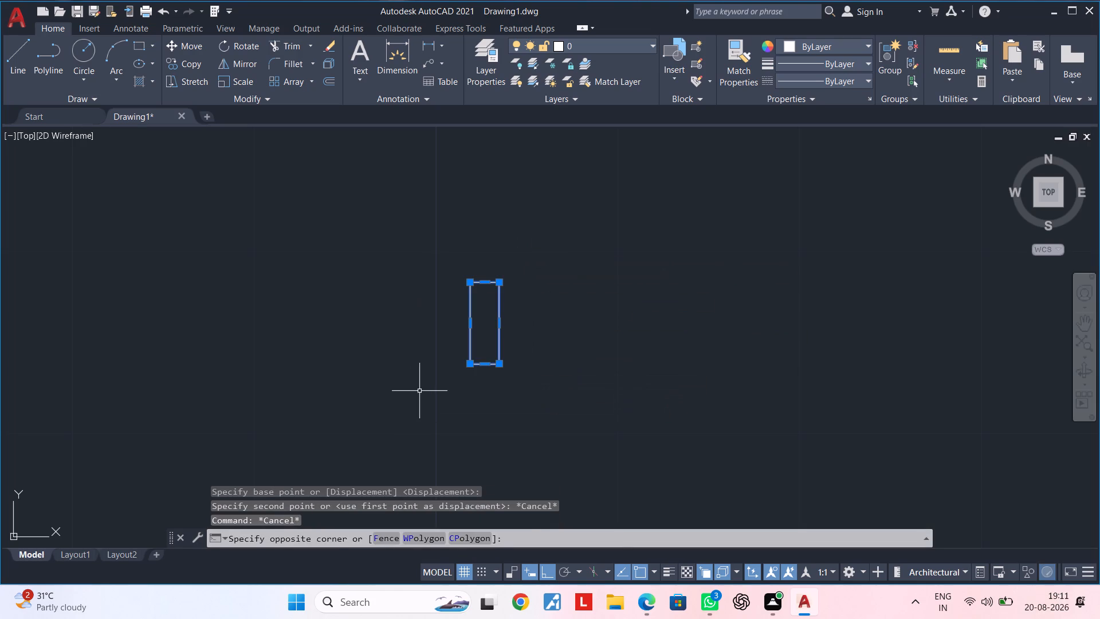
key("x")
key("space")
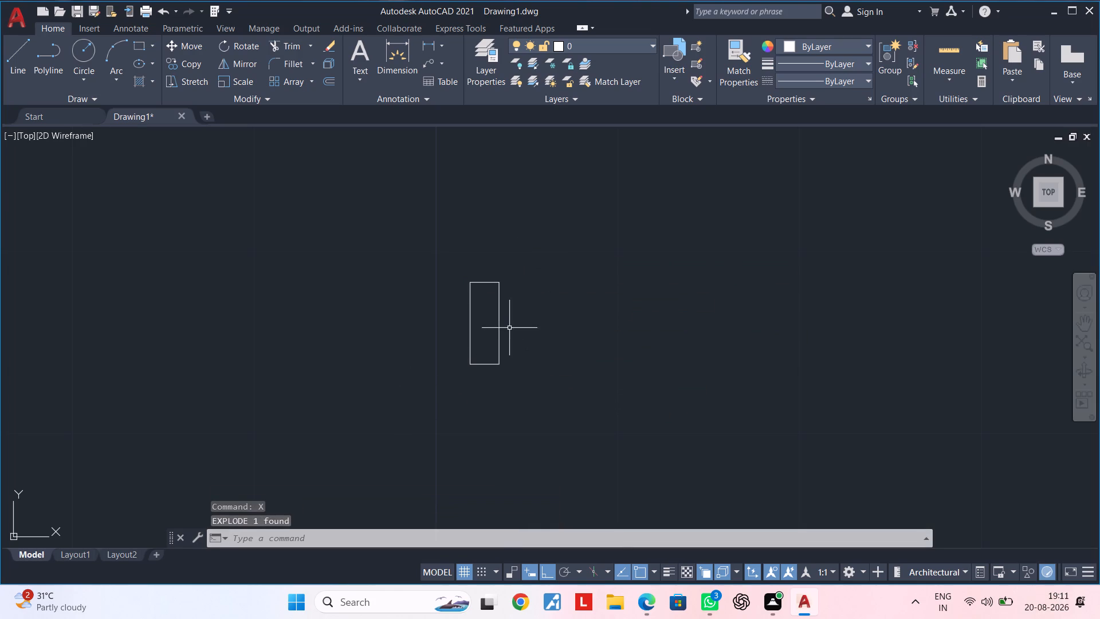
Move the exploded rectangle's right edge line 0.5" outward to the right.
left_click(500, 324)
type("m")
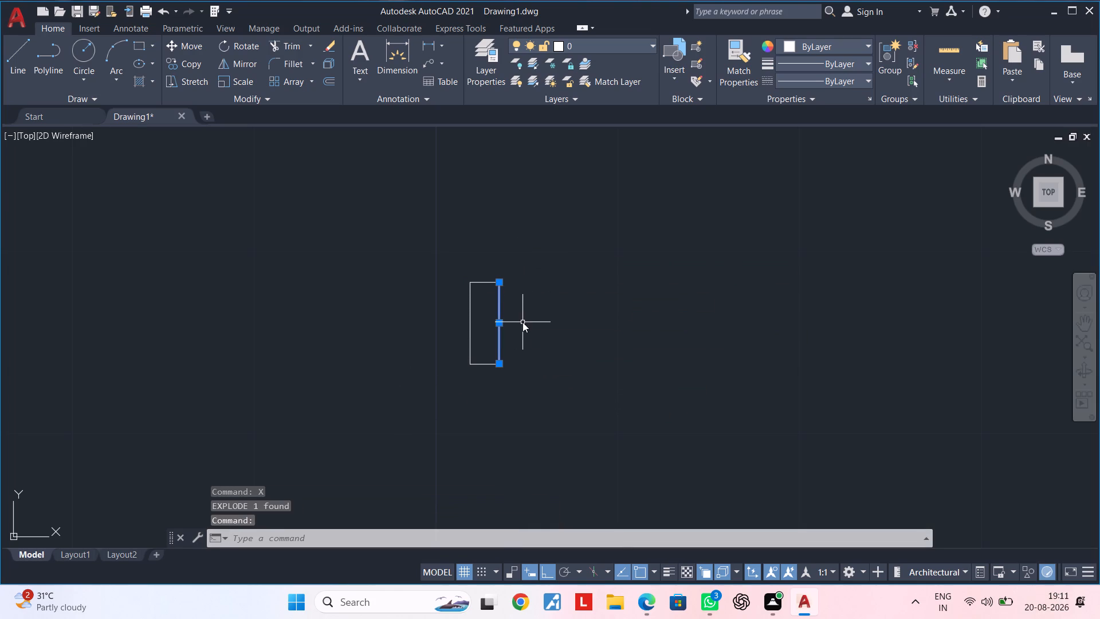
key("space")
left_click(502, 323)
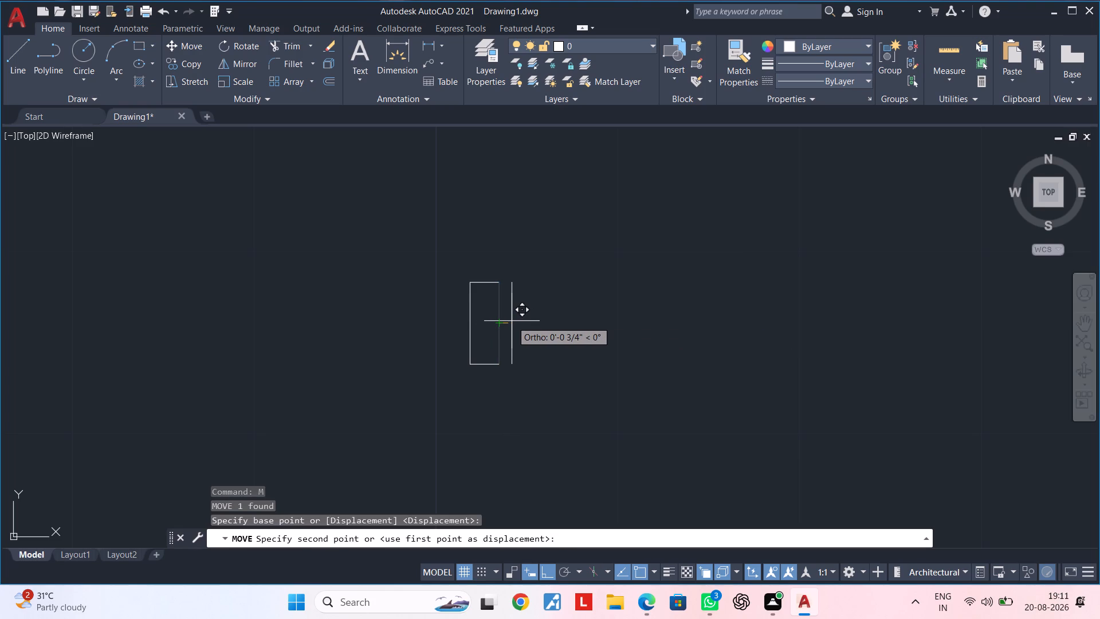
type("0.5")
key("shift+quotedbl")
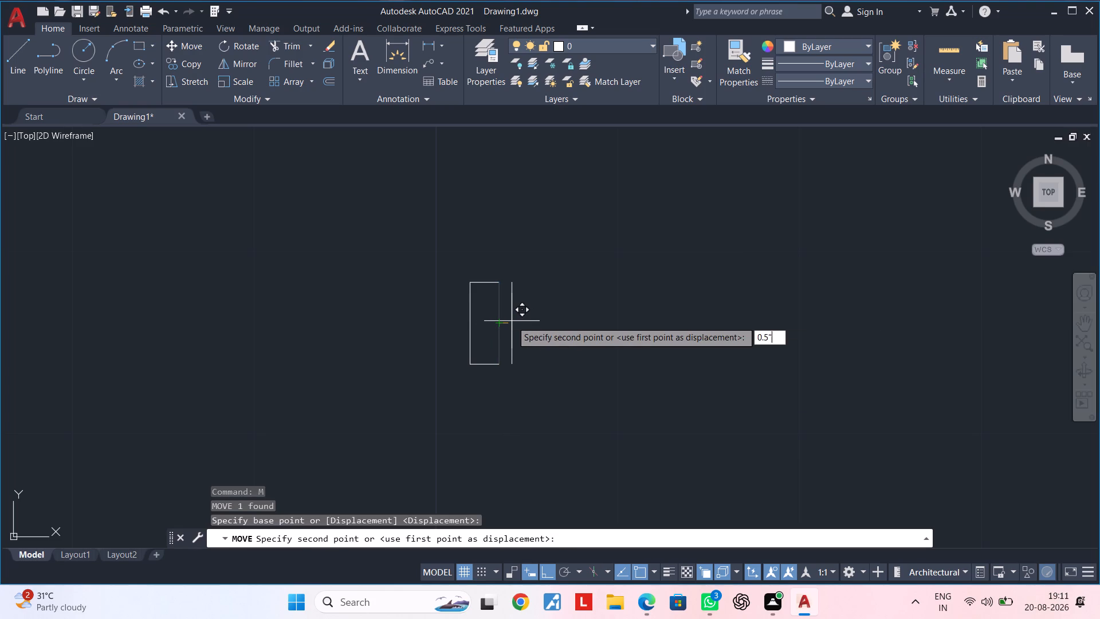
key("Return")
key("Escape")
key("Escape")
key("Escape")
key("Escape")
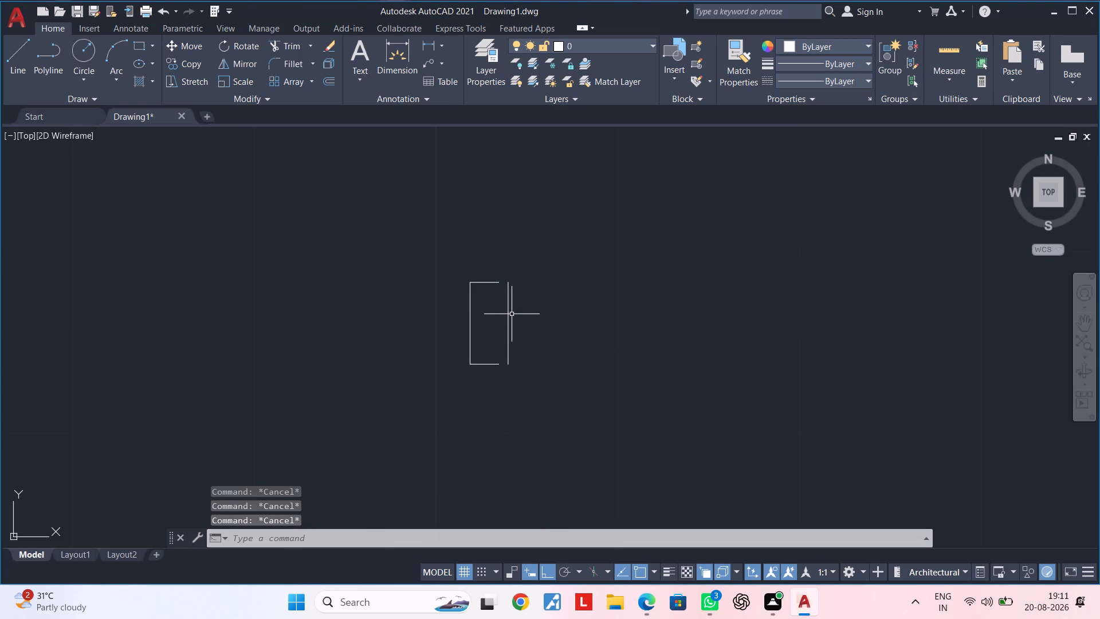
Extend the rectangle's top and bottom lines to meet the moved right edge.
key("e")
type("x")
key("space")
left_click(489, 283)
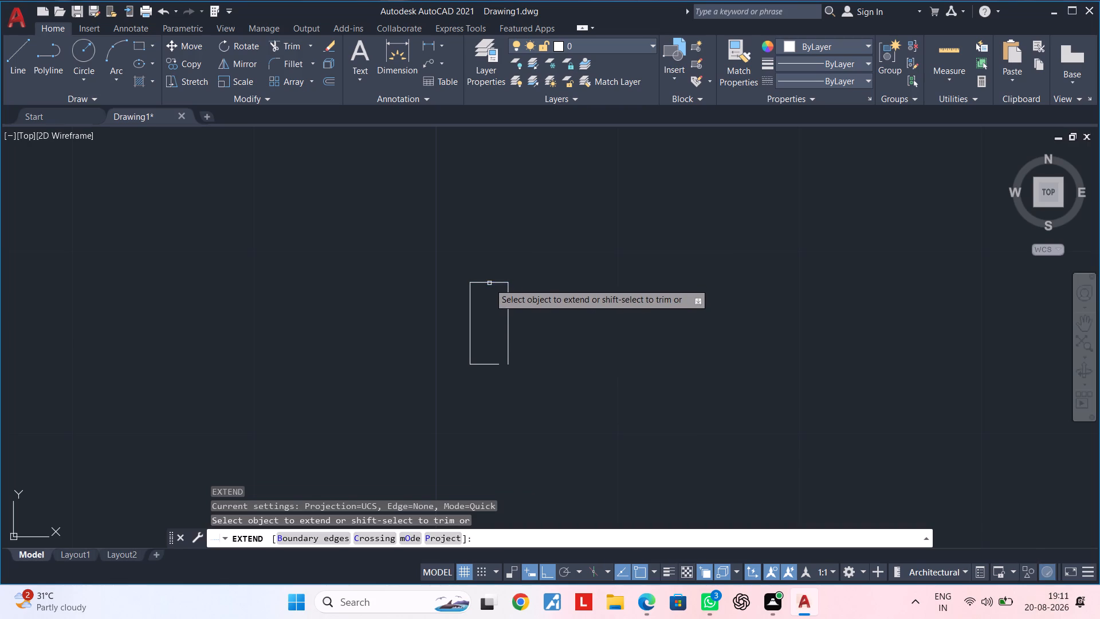
left_click(488, 363)
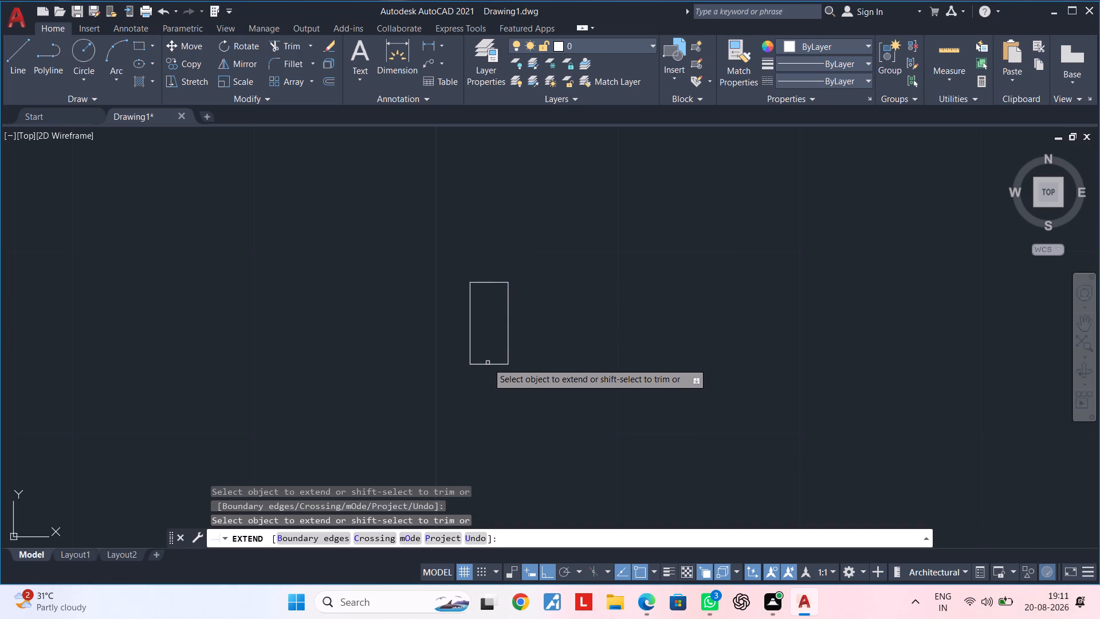
key("Escape")
key("Escape")
key("Escape")
key("Escape")
key("Escape")
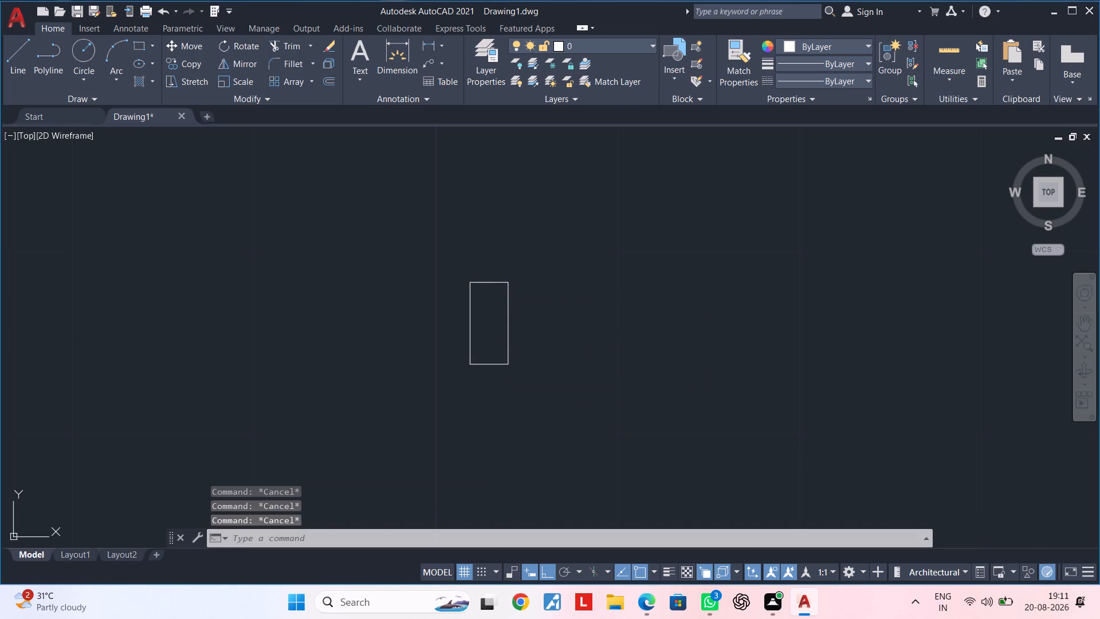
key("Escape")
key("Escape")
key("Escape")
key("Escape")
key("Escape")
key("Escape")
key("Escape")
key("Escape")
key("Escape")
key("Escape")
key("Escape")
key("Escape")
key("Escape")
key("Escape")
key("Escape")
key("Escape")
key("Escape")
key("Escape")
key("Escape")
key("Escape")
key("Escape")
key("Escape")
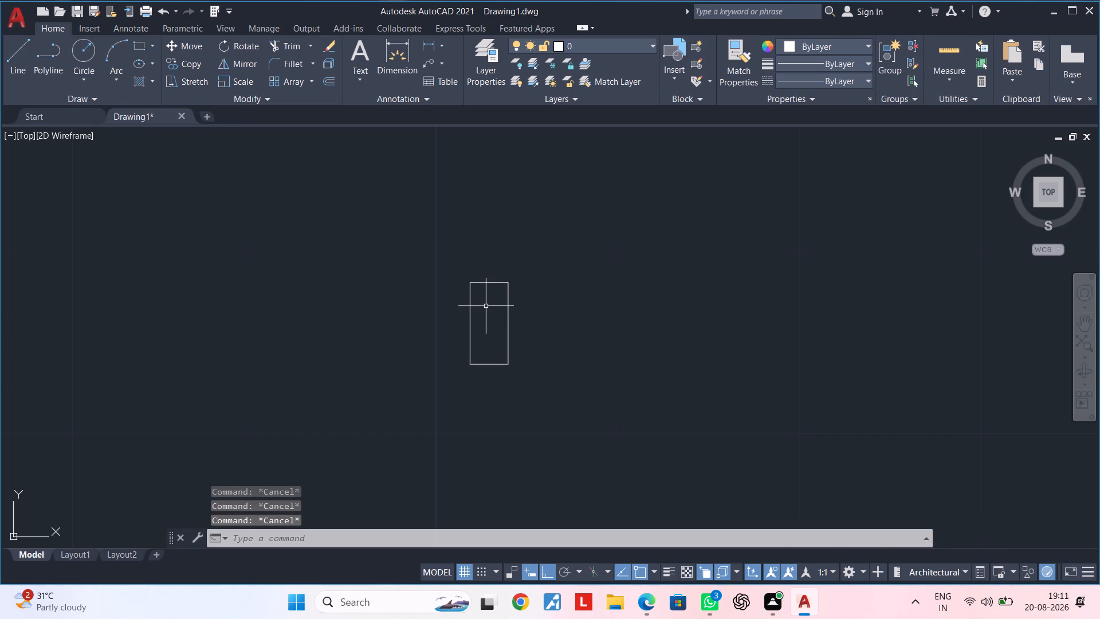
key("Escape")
Check the widened rectangle's width along its top edge with a linear dimension, without placing it.
left_click(424, 44)
left_click(470, 281)
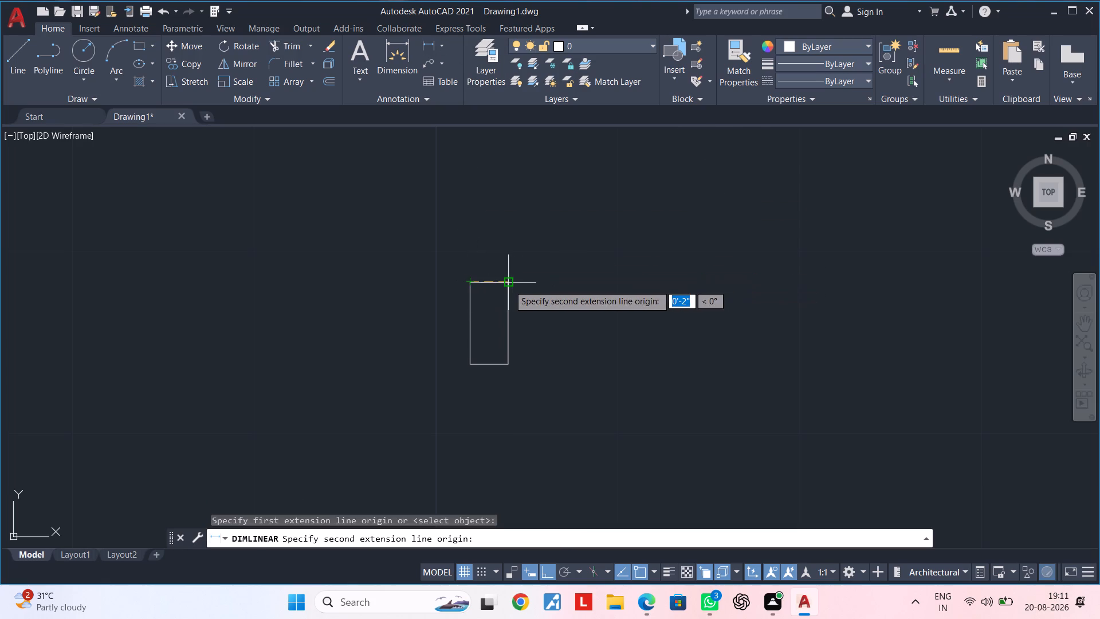
left_click(506, 284)
key("Escape")
key("Escape")
key("Escape")
Draw a 3' horizontal line to the right from the rectangle's lower-left corner.
scroll(506, 282, "down", 3)
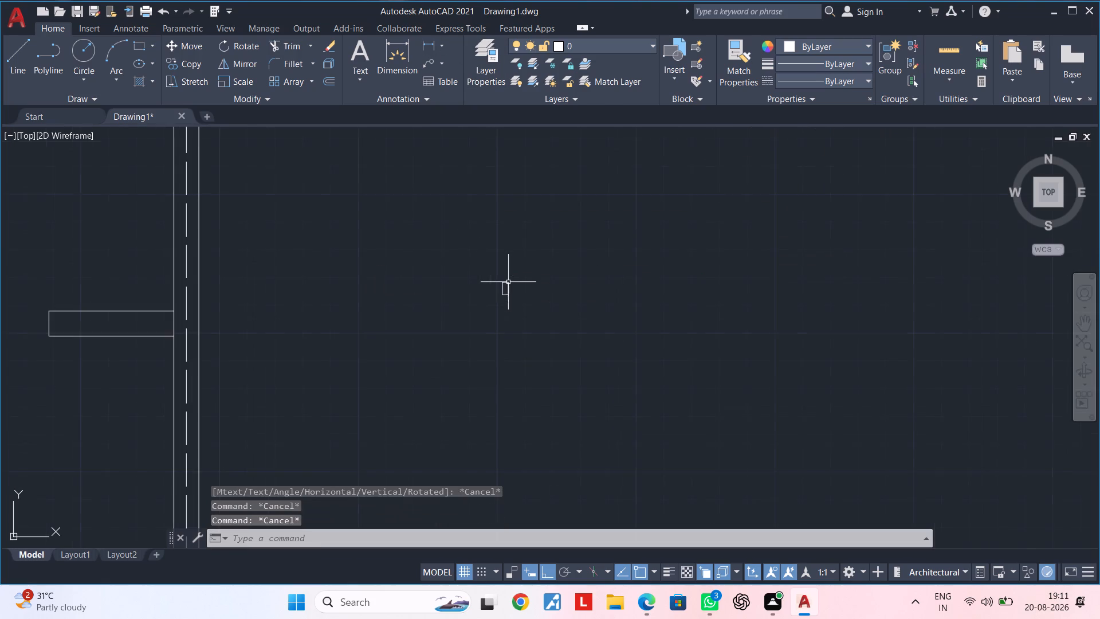
scroll(508, 282, "down", 1)
scroll(511, 282, "up", 3)
middle_click_drag(544, 283, 423, 280)
key("Escape")
key("Escape")
key("Escape")
key("Escape")
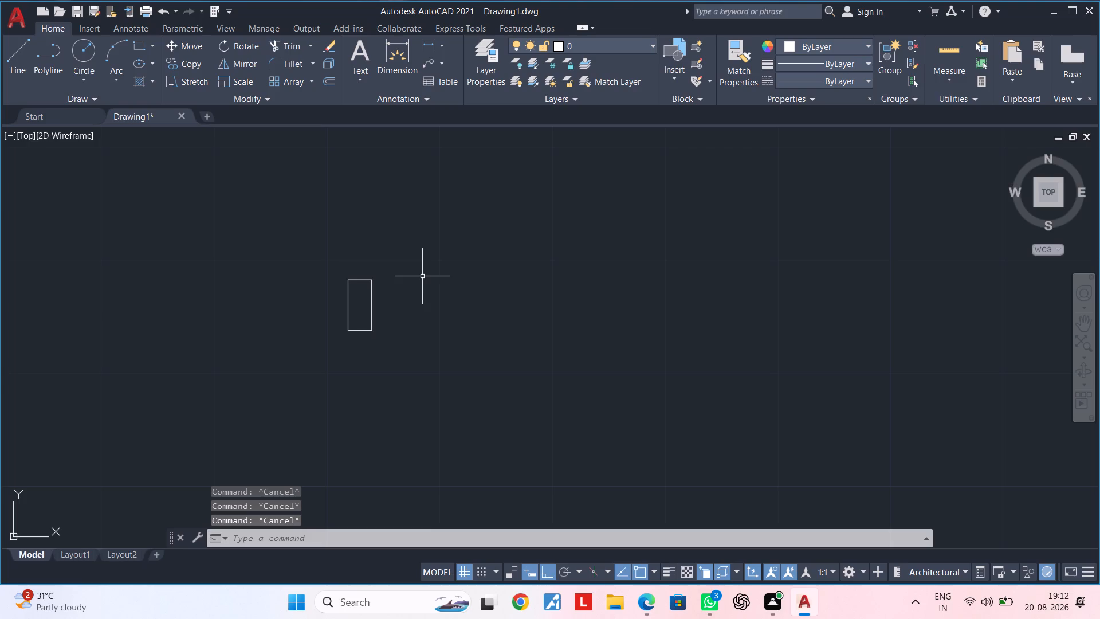
key("Escape")
key("Escape")
key("Escape")
key("Escape")
key("Escape")
key("Escape")
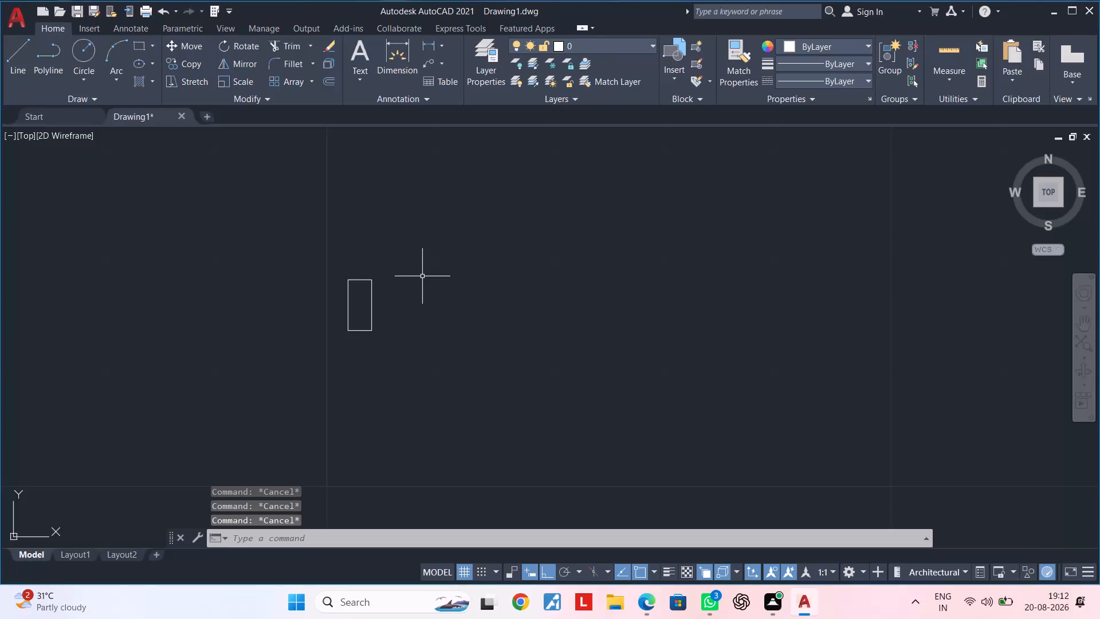
key("l")
key("space")
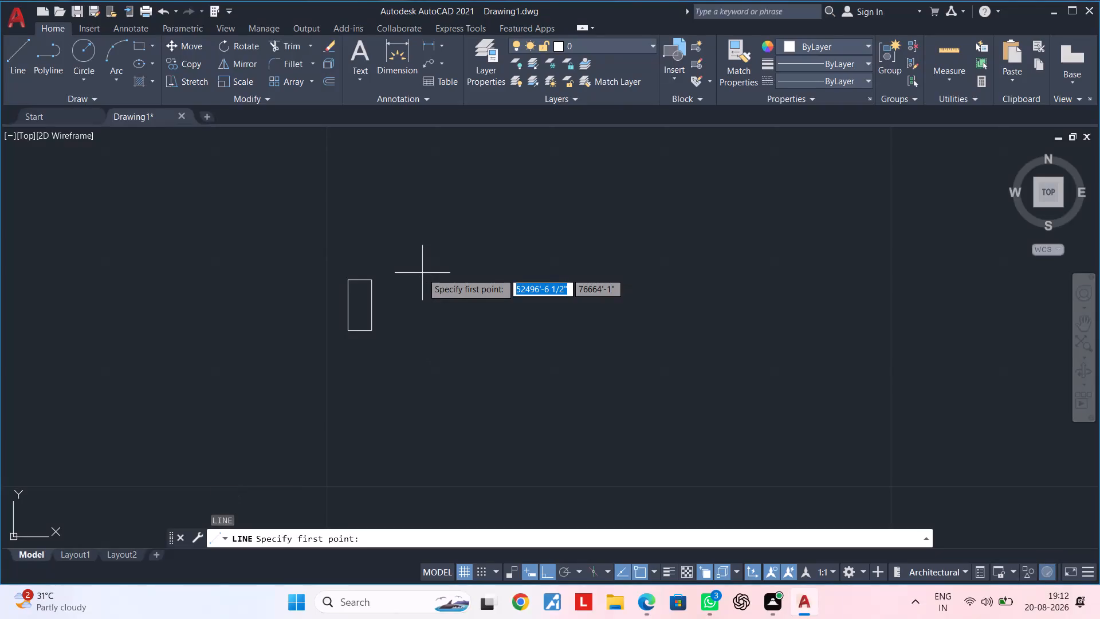
left_click(351, 331)
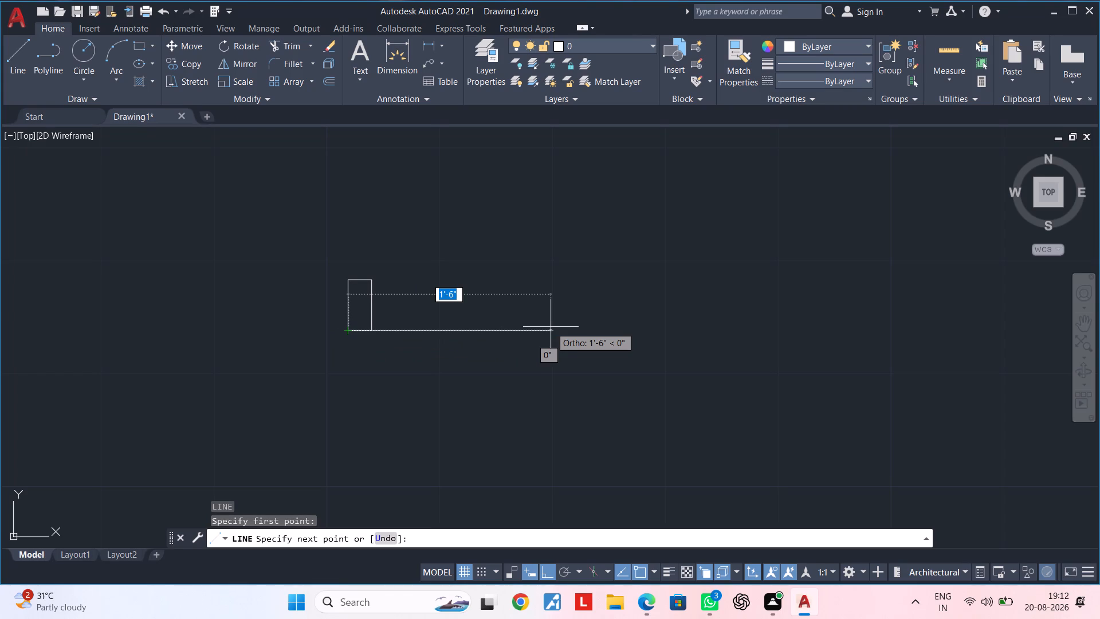
type("3'")
key("Return")
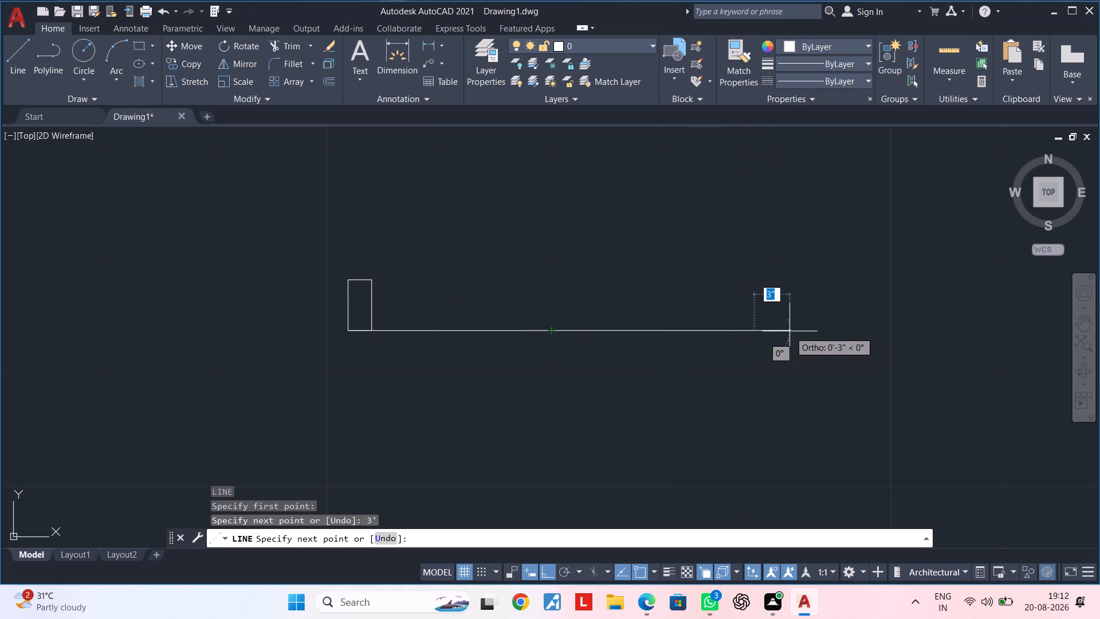
key("Escape")
key("Escape")
Mirror the rectangle's left, top and right lines about a vertical axis through the 3' line's midpoint, keeping the originals.
left_click(438, 273)
left_click(316, 299)
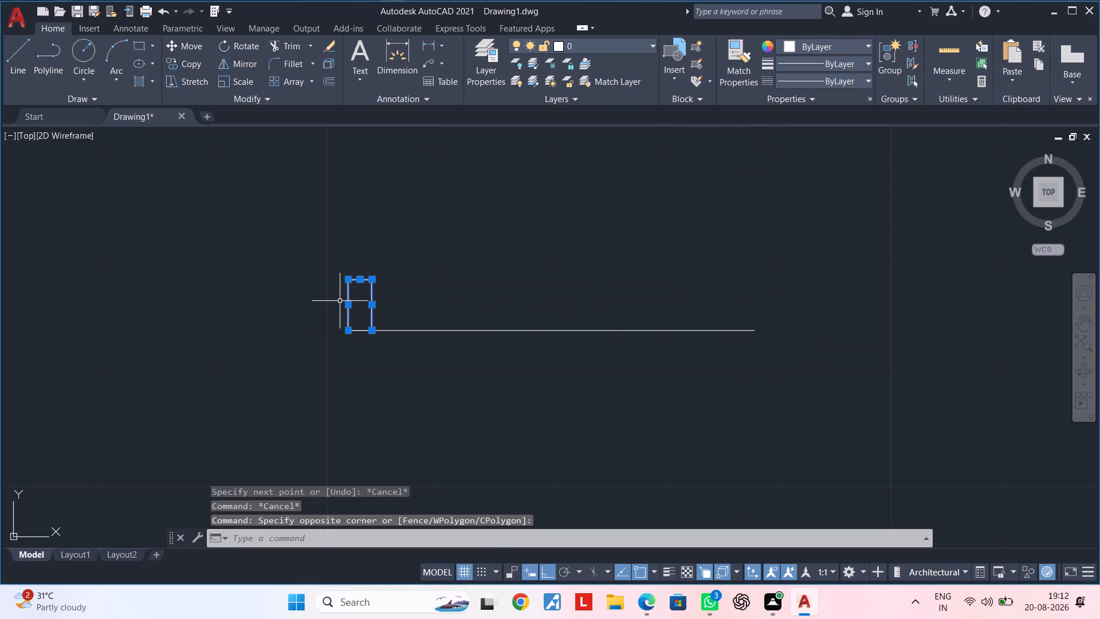
type("mi")
key("space")
left_click(556, 327)
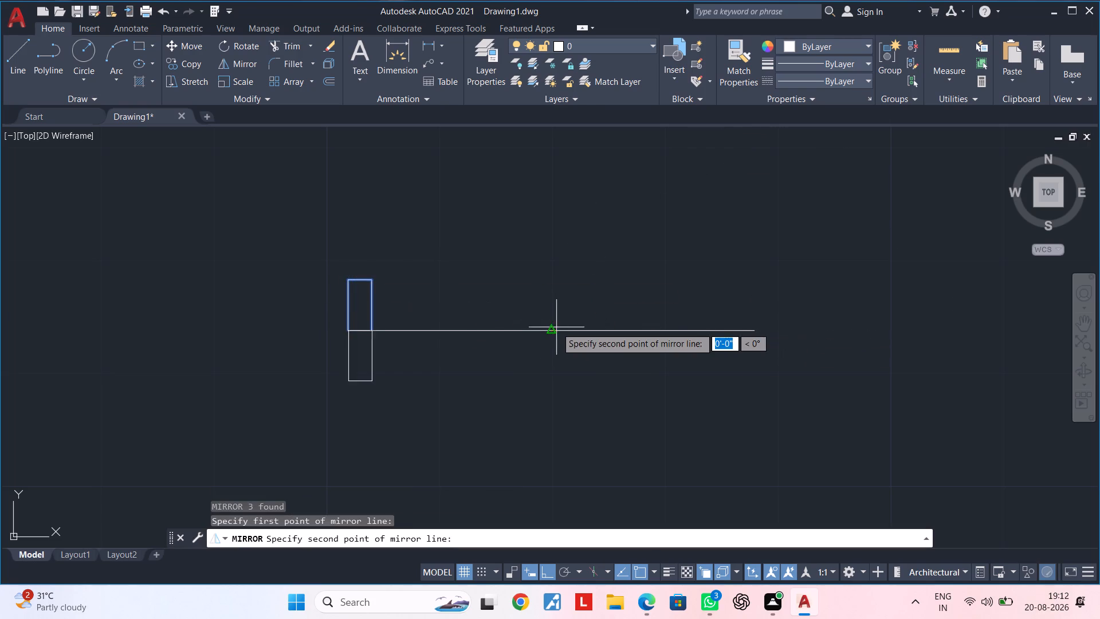
left_click(548, 269)
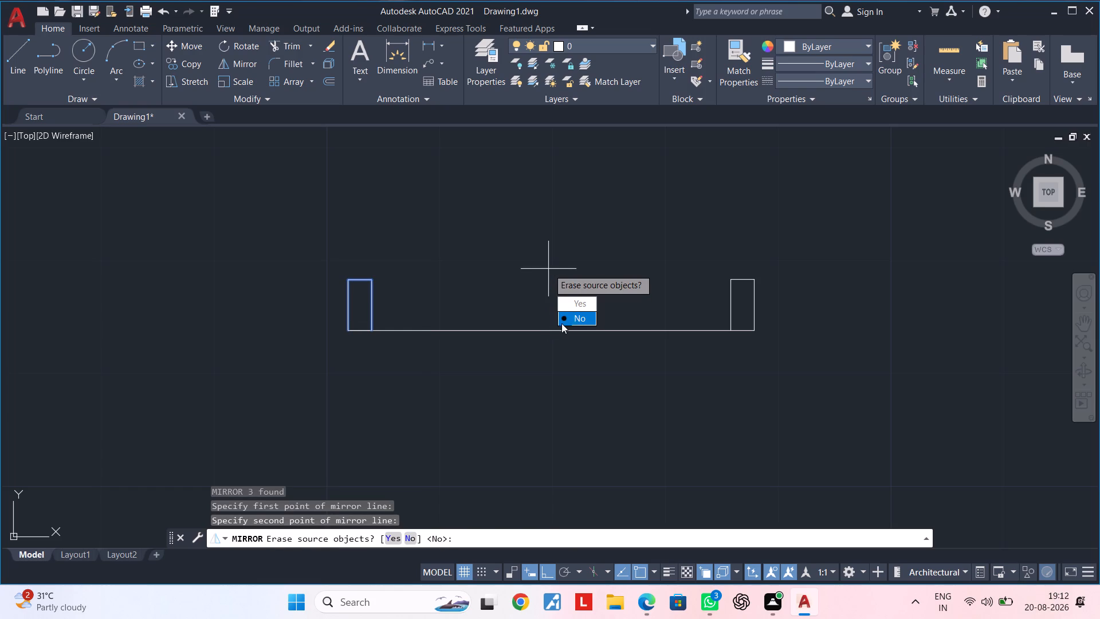
left_click_drag(571, 322, 548, 269)
key("Escape")
key("Escape")
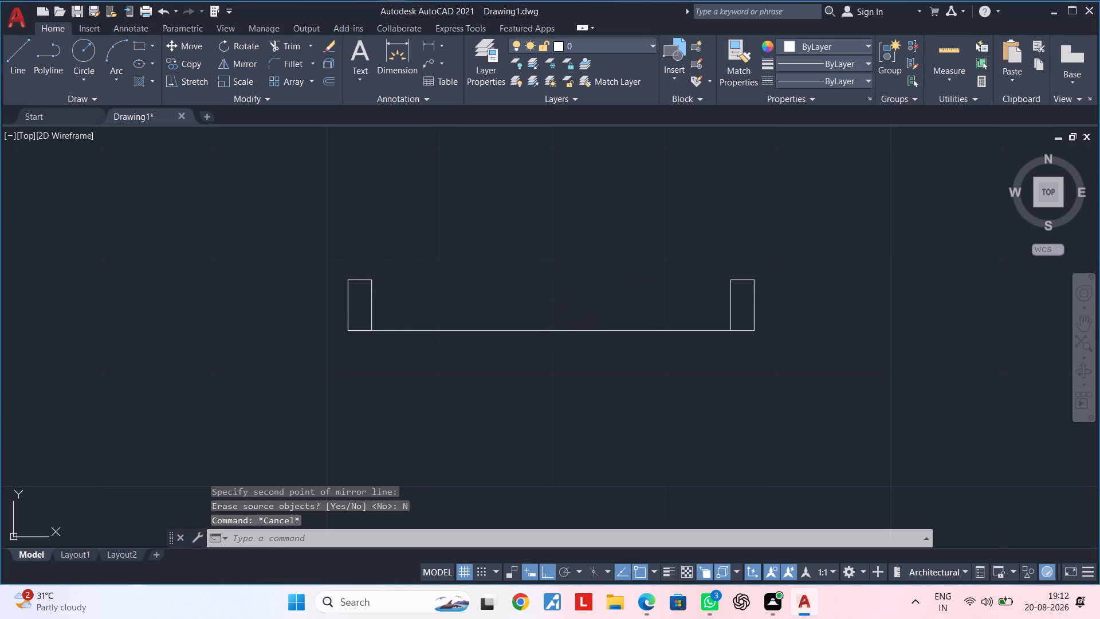
Trim one of the two overlapping lines along the bottom of the left rectangle.
type("tr")
key("space")
scroll(364, 332, "up", 1)
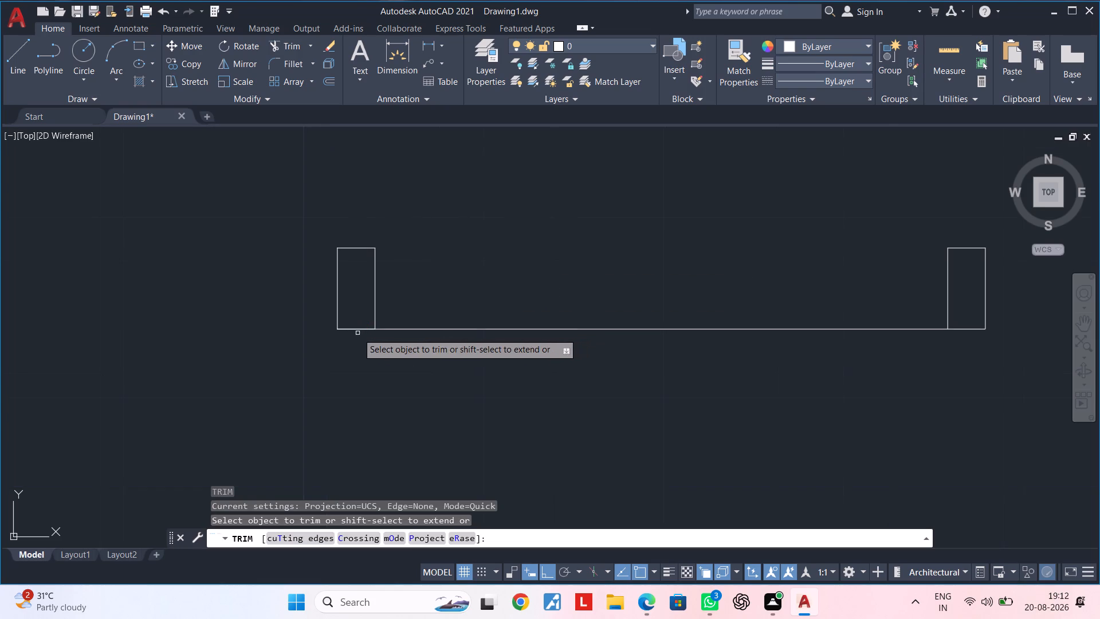
left_click(360, 328)
left_click(429, 377)
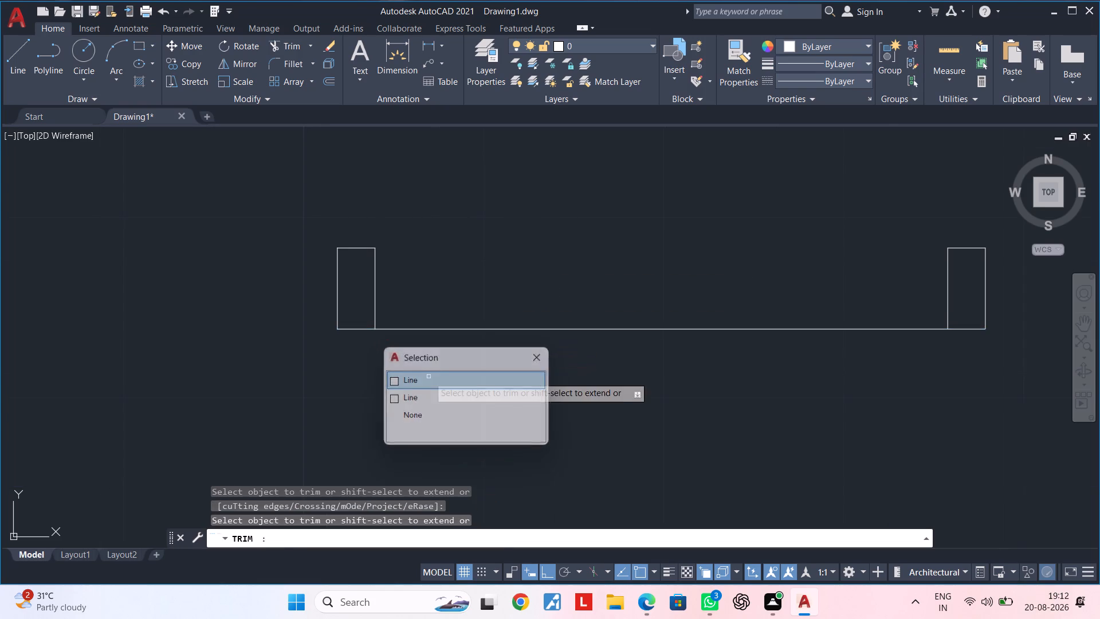
scroll(533, 370, "down", 2)
middle_click_drag(622, 375, 565, 374)
scroll(647, 349, "up", 2)
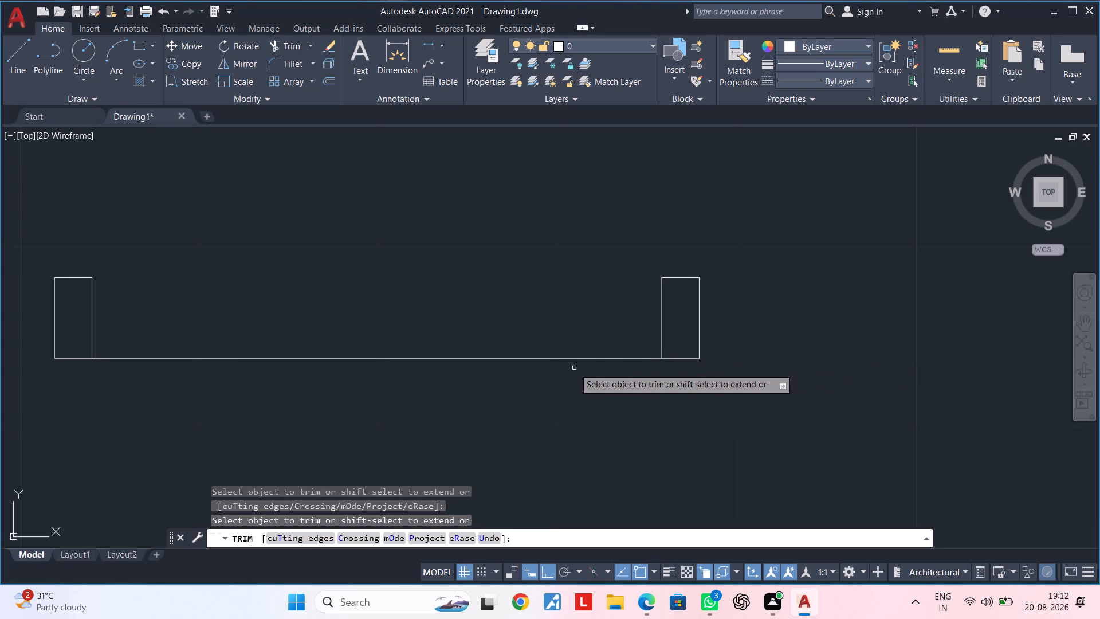
key("Escape")
key("Escape")
Check the clear gap between the two end rectangles with a linear dimension along the bottom line, without placing it.
scroll(500, 370, "down", 1)
middle_click_drag(515, 367, 574, 355)
key("Escape")
key("Escape")
left_click(429, 45)
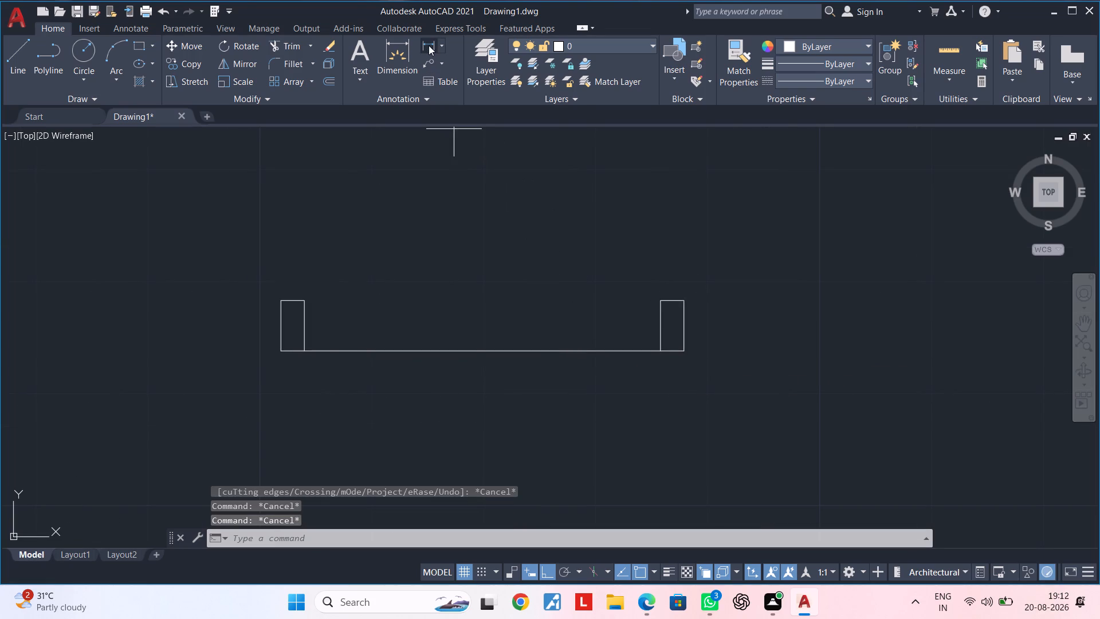
left_click(304, 351)
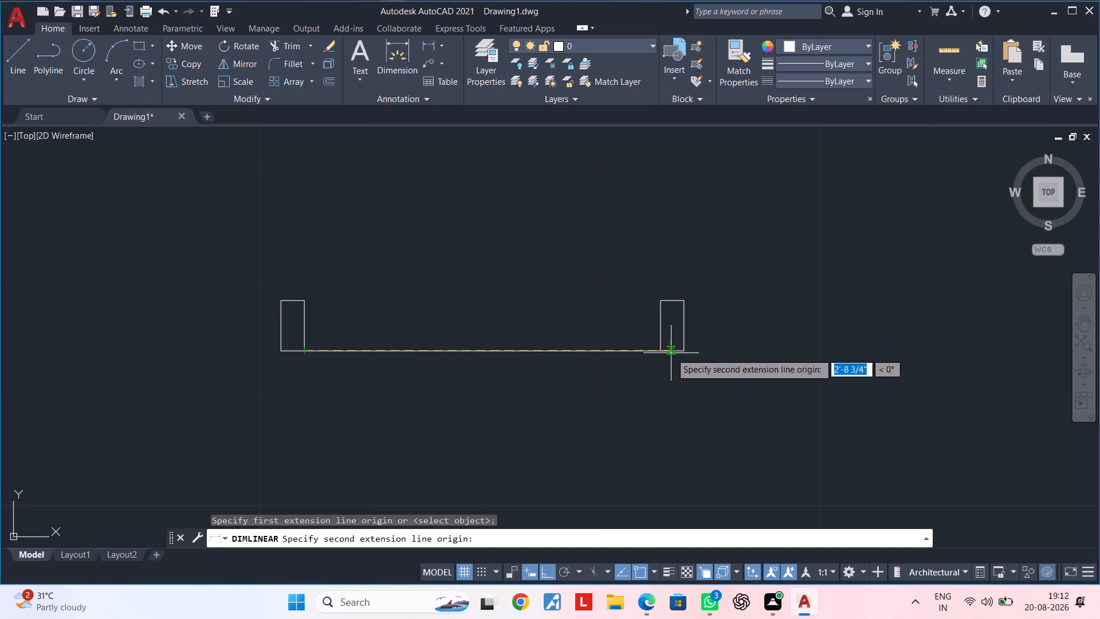
left_click(662, 354)
scroll(645, 355, "down", 1)
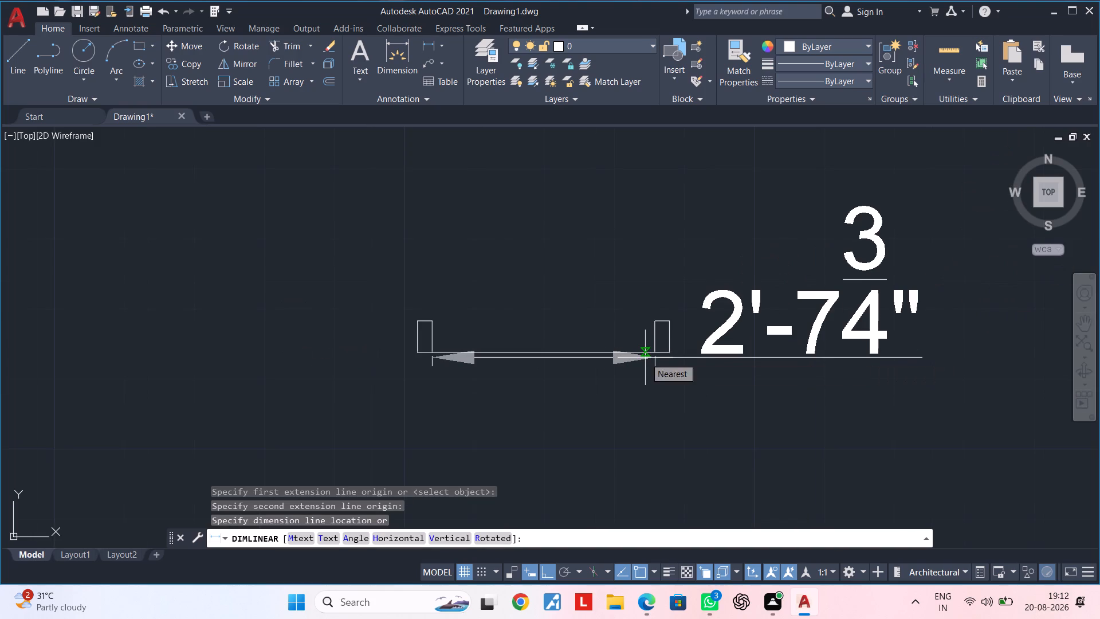
key("Escape")
key("Escape")
Check the frame's overall width between its outer bottom corners with a linear dimension, without placing it.
key("space")
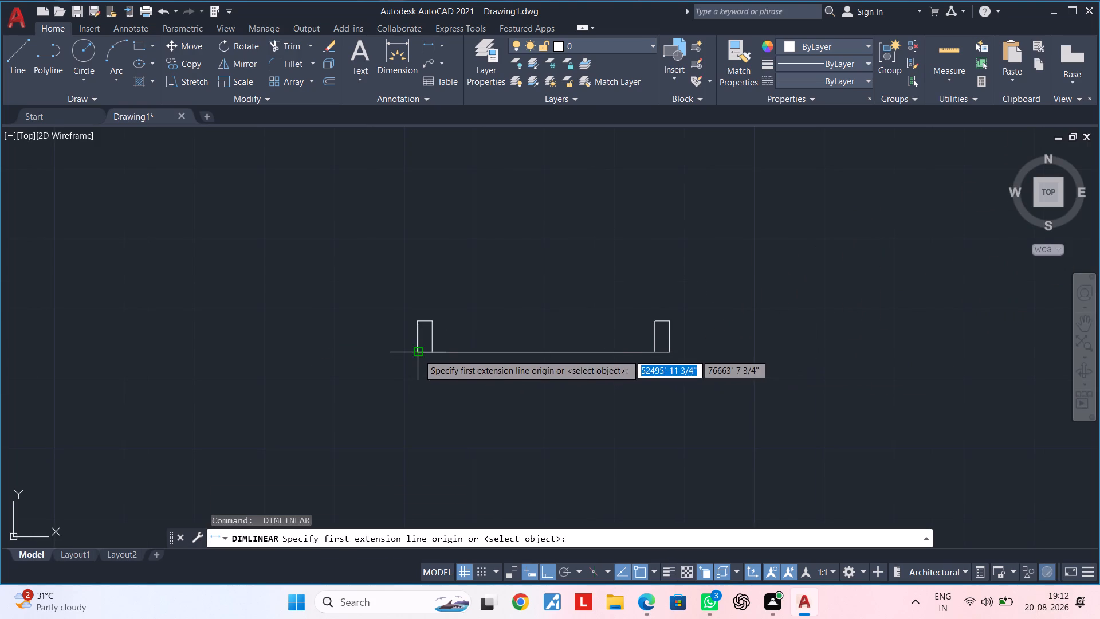
left_click(418, 354)
left_click(671, 352)
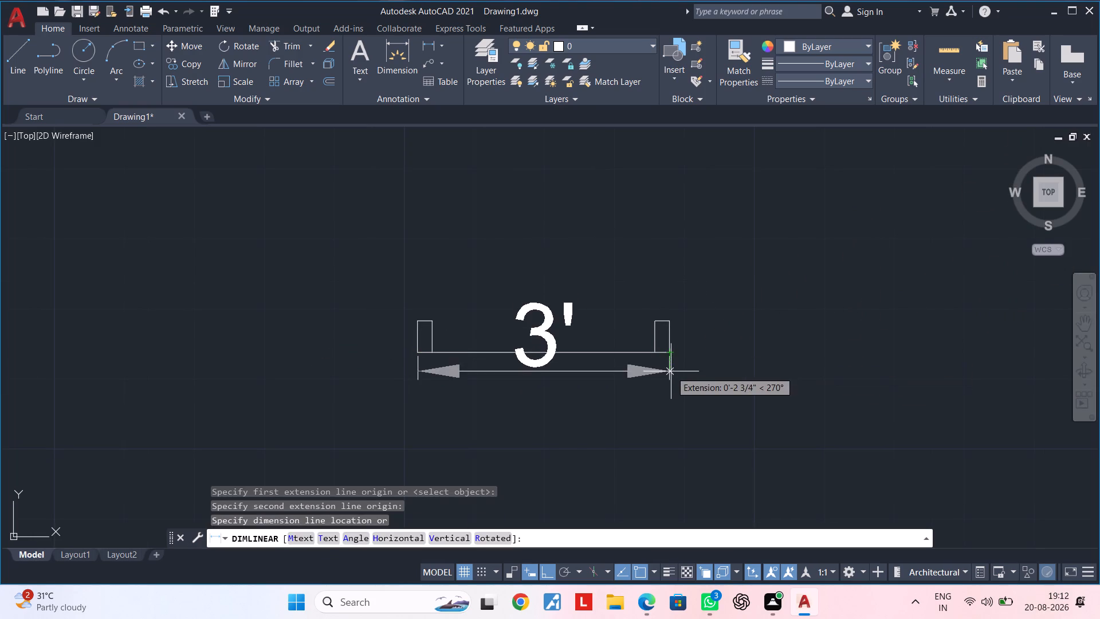
key("Escape")
key("Escape")
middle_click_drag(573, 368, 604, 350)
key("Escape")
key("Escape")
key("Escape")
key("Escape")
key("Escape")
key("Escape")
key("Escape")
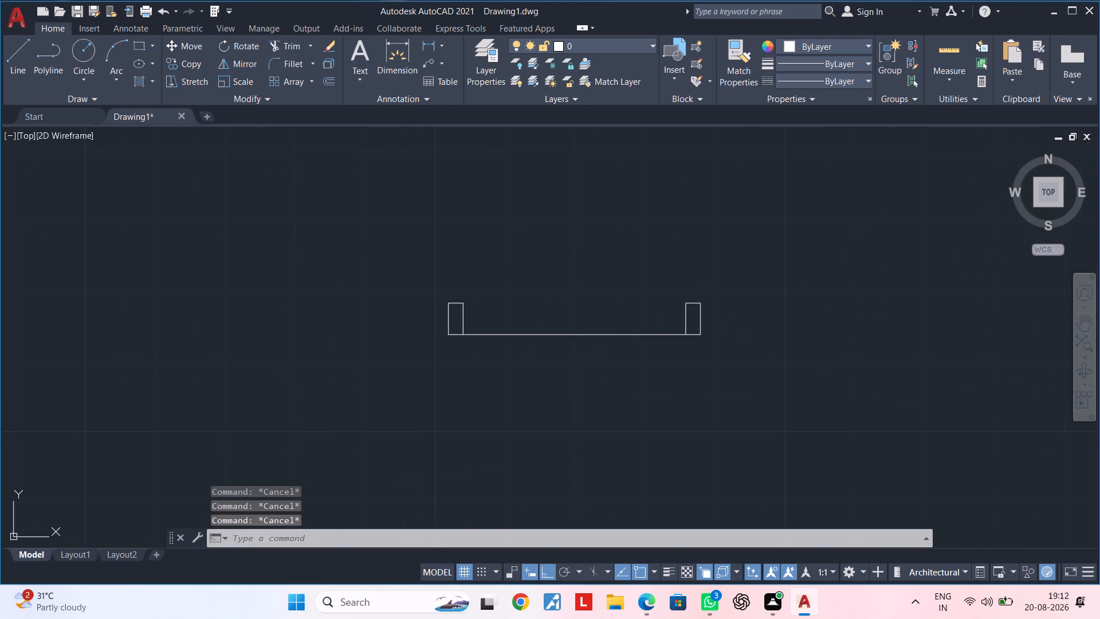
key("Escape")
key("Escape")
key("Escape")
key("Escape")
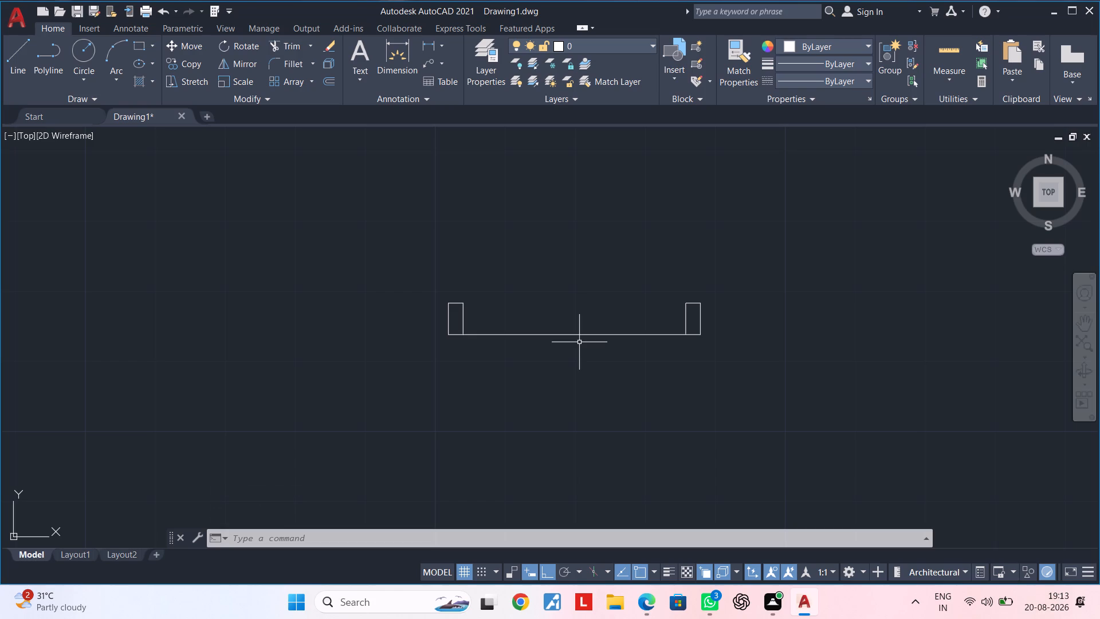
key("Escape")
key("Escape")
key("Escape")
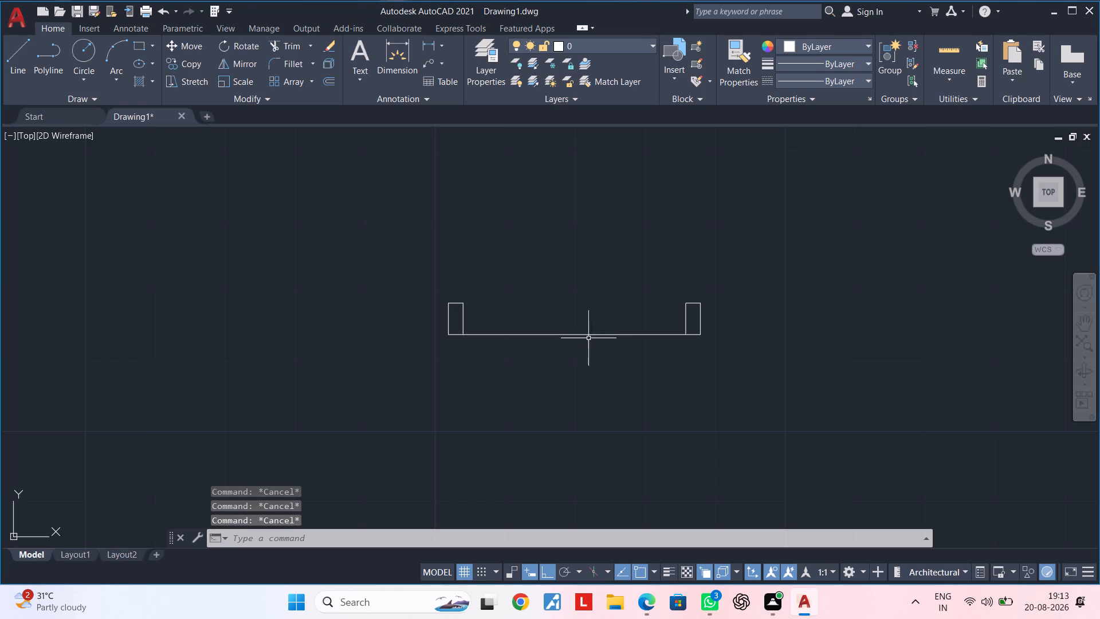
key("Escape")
Shift the left rectangle's inner vertical line 1" to the left to narrow the rectangle.
scroll(453, 318, "up", 3)
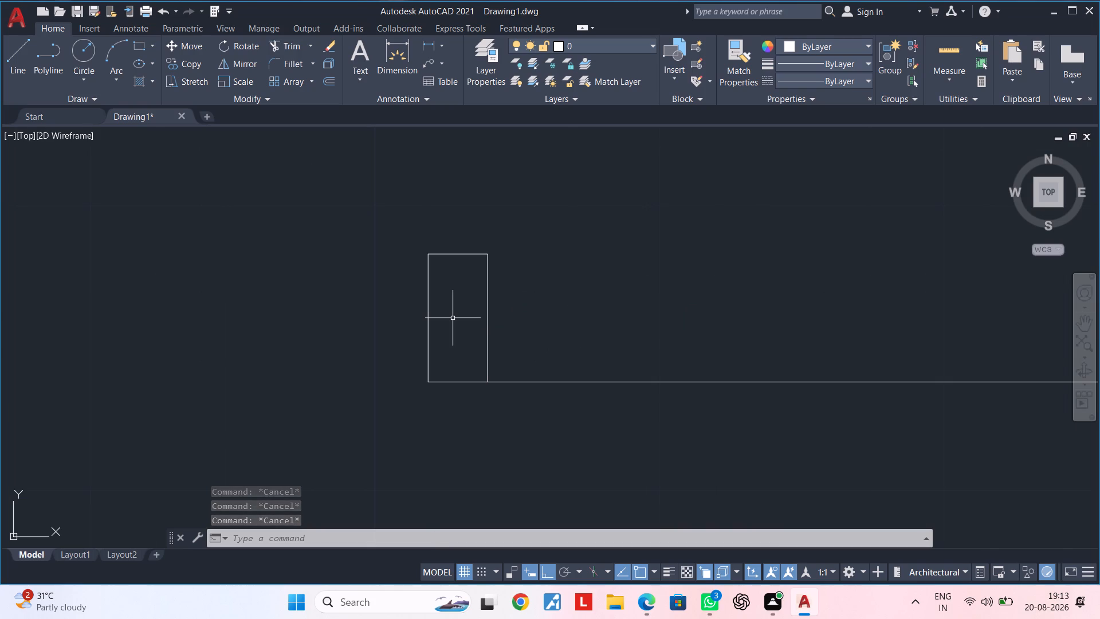
left_click(488, 304)
left_click(488, 316)
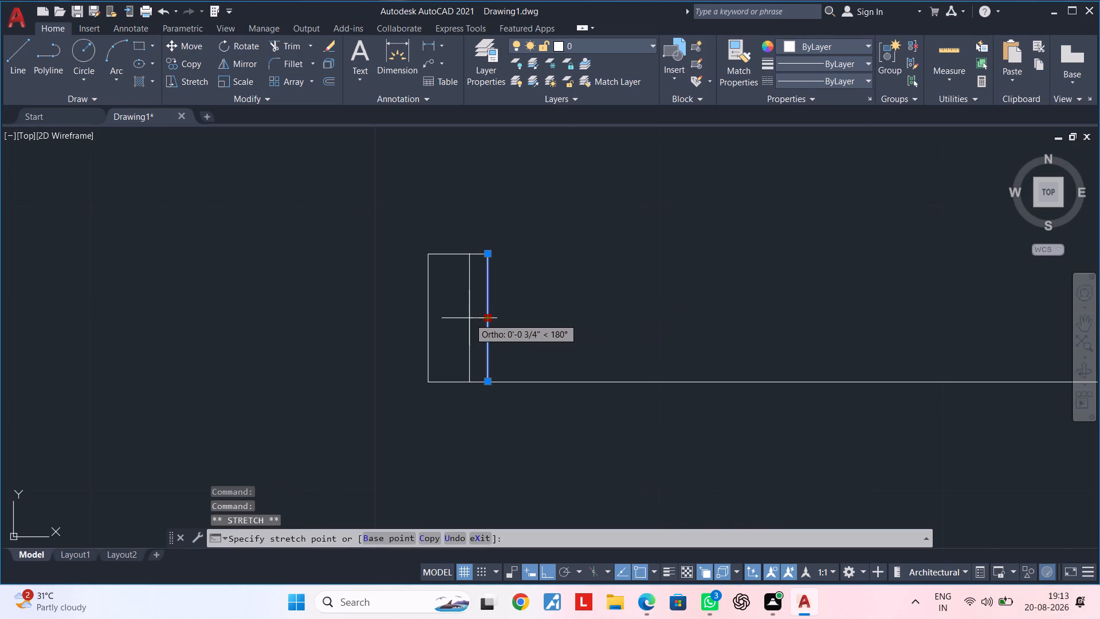
type("1\"")
key("Return")
key("Escape")
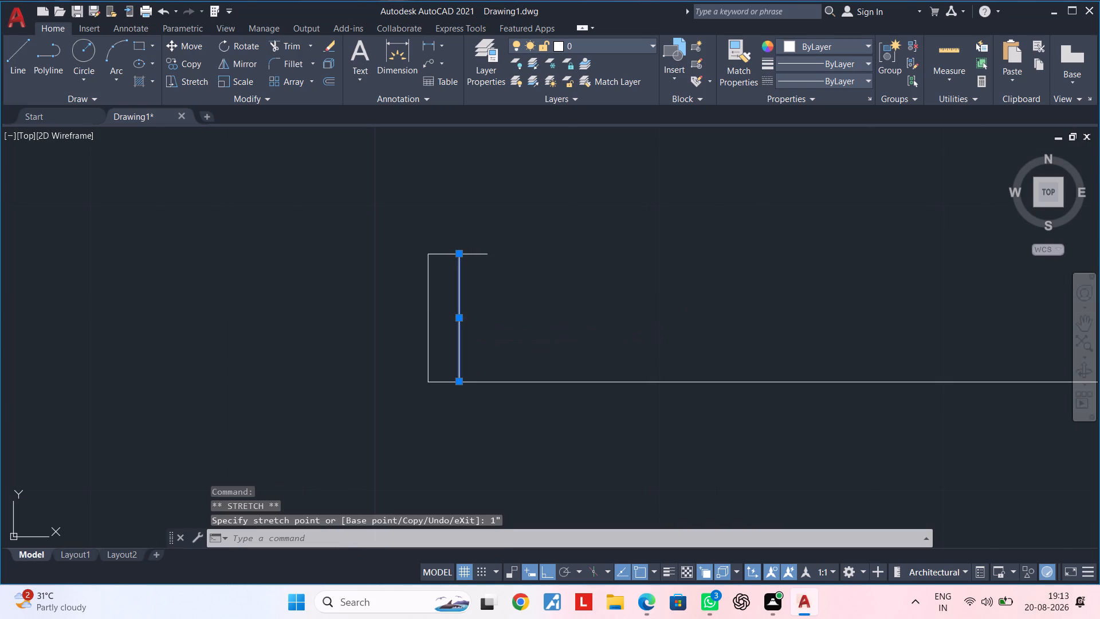
key("Escape")
key("Escape")
Trim the piece of the left rectangle's top line that overhangs the shifted inner line.
key("t")
key("r")
key("space")
left_click(491, 326)
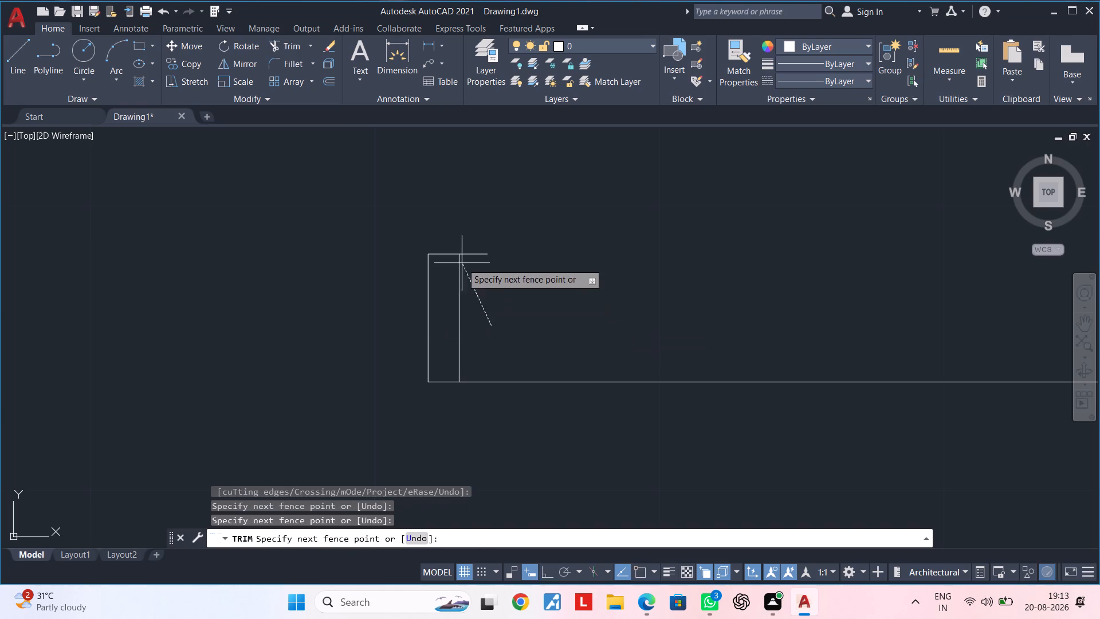
left_click(467, 240)
scroll(492, 250, "down", 3)
scroll(631, 284, "down", 3)
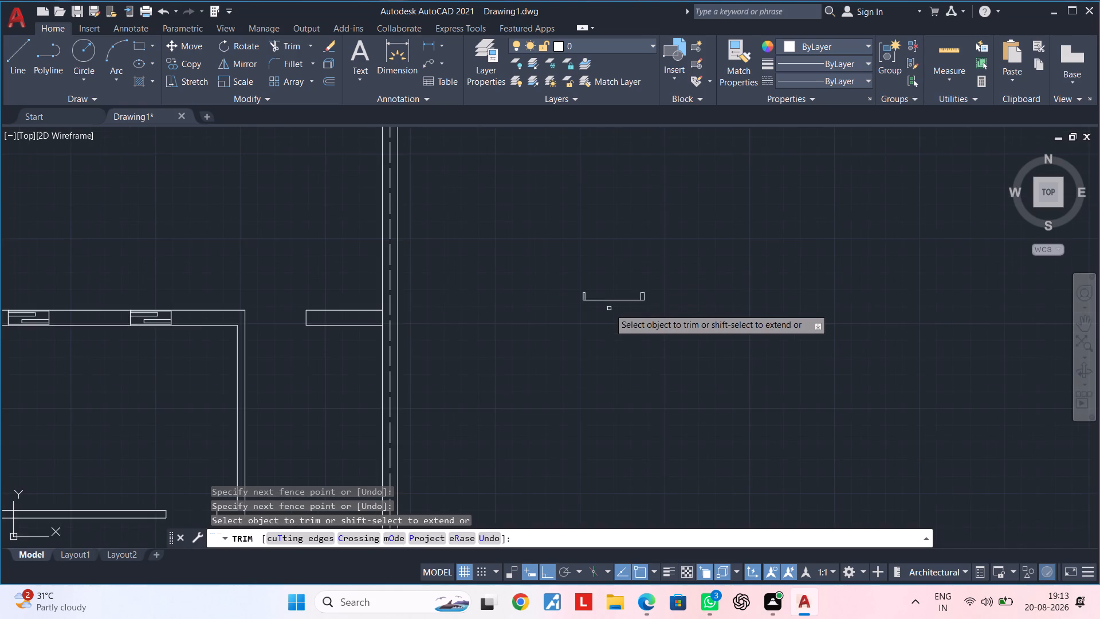
scroll(588, 322, "down", 1)
middle_click_drag(615, 318, 696, 304)
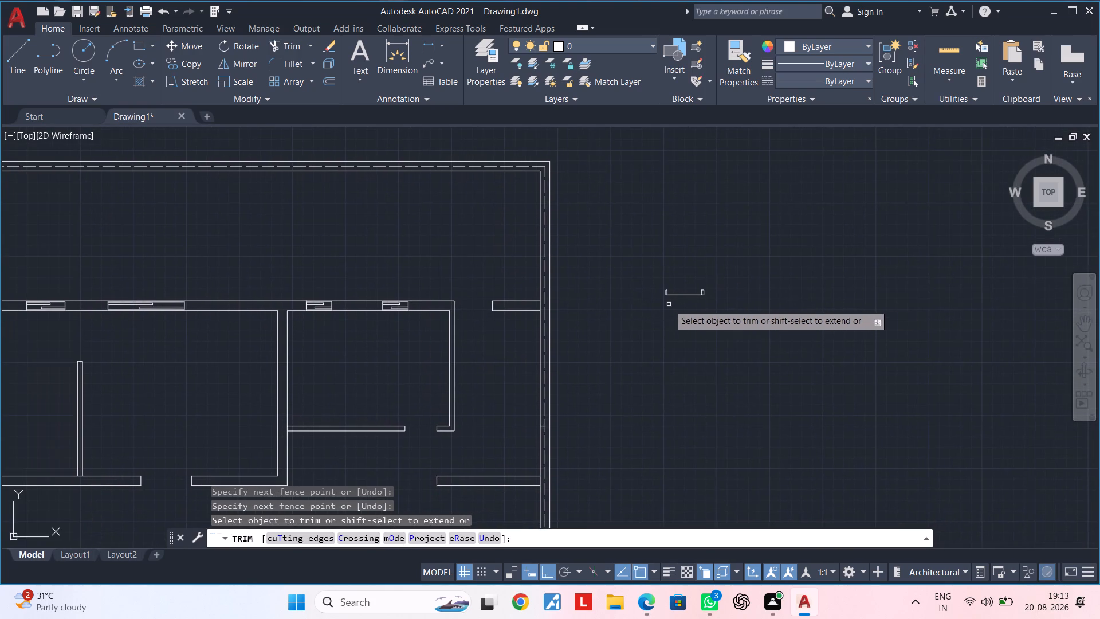
scroll(667, 301, "up", 2)
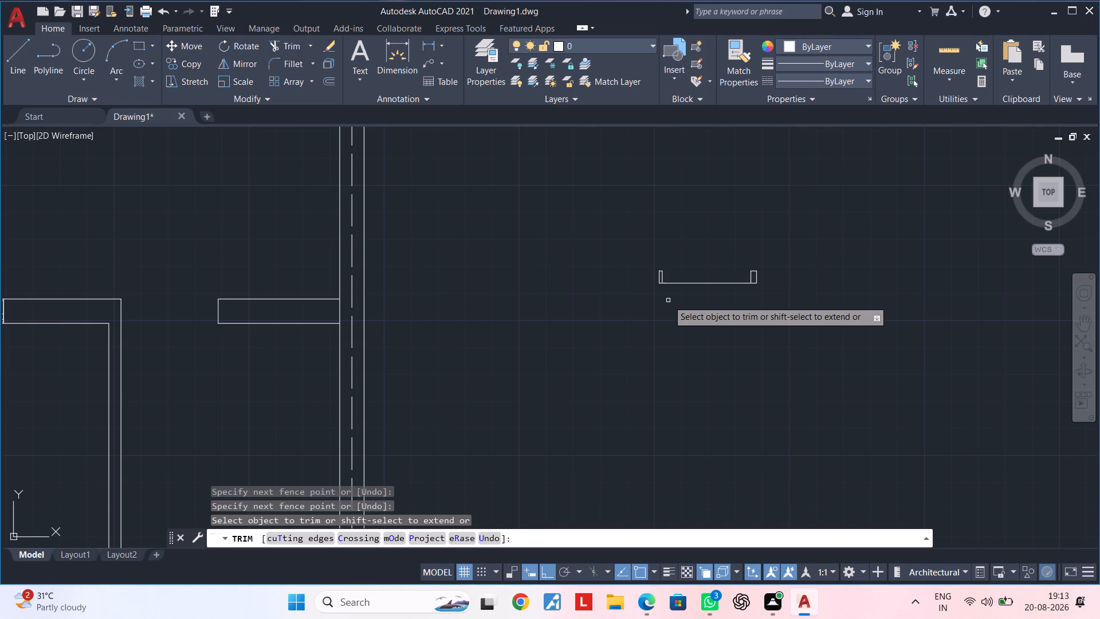
scroll(772, 288, "up", 3)
middle_click_drag(752, 313, 697, 395)
key("Escape")
key("Escape")
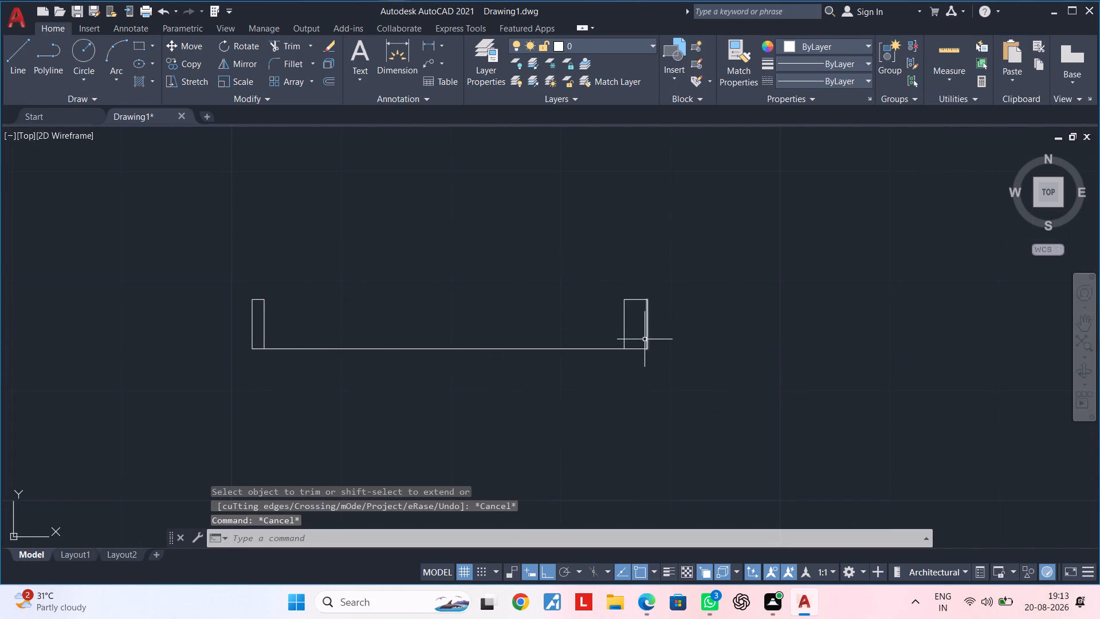
Move the right rectangle's inner vertical line 1" to the right.
left_click(625, 329)
type("m")
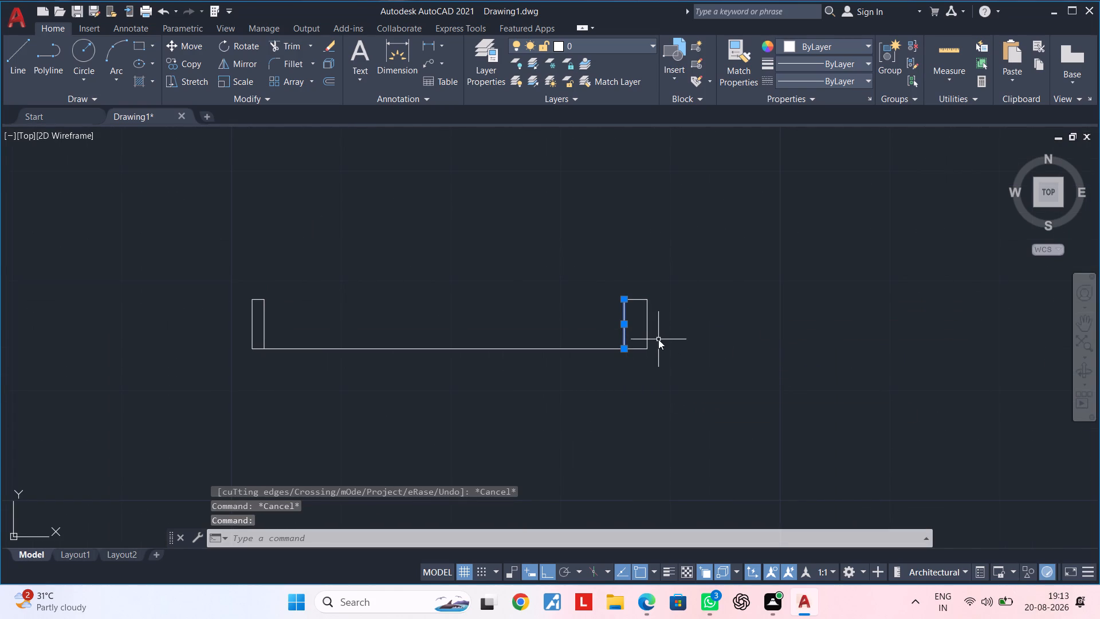
key("space")
scroll(636, 328, "up", 1)
left_click(615, 327)
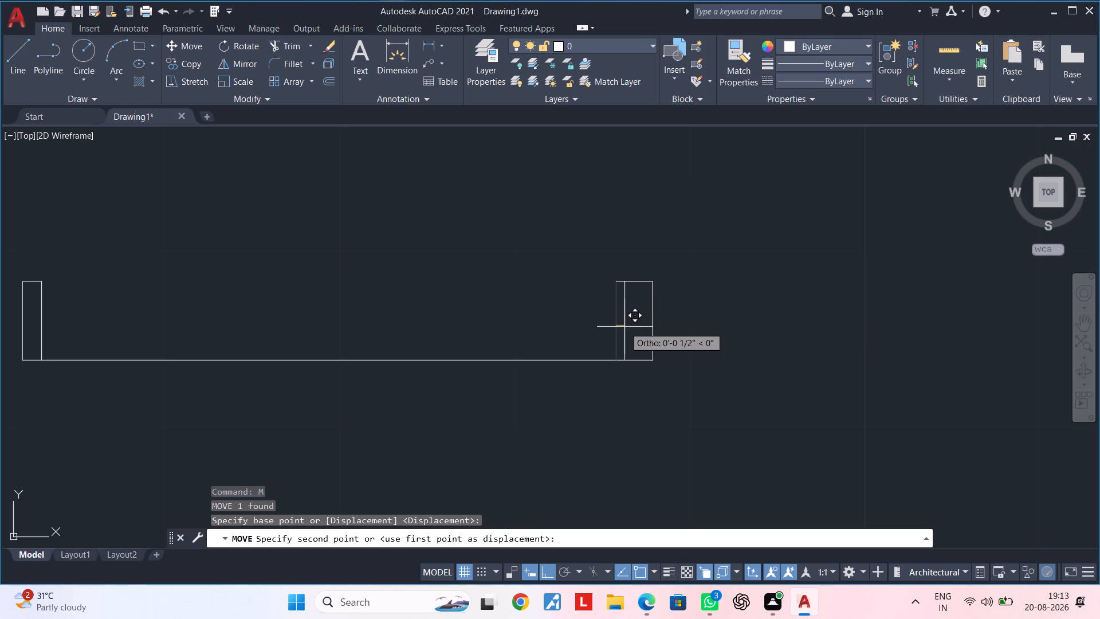
type("1\"")
key("Return")
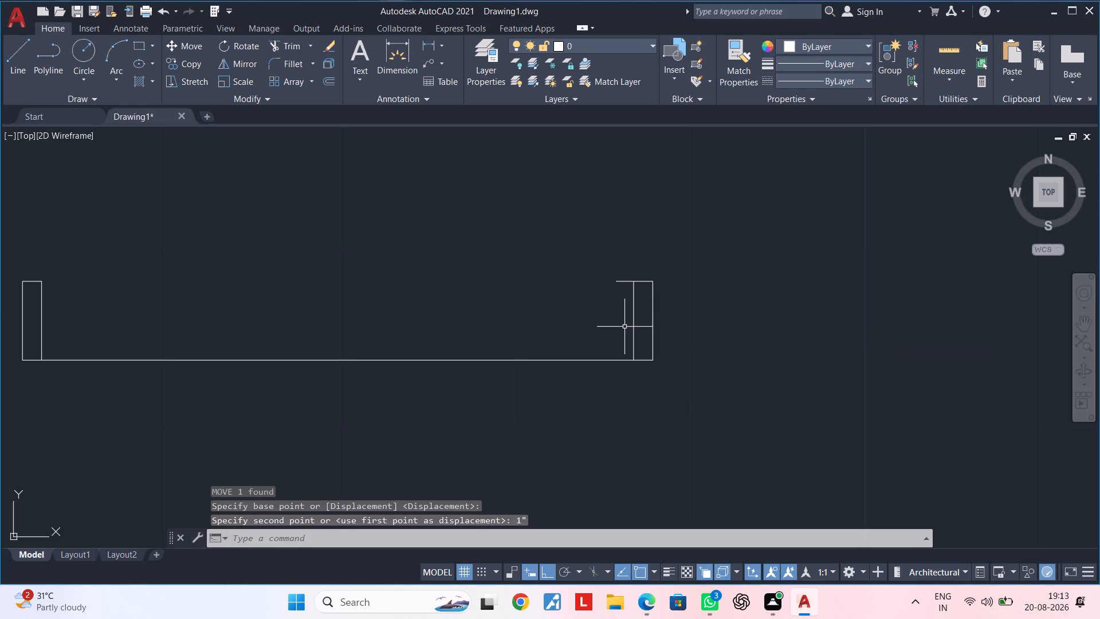
key("Escape")
key("Escape")
Trim the overhanging piece of the right rectangle's top line back to the moved inner line.
type("tr")
key("space")
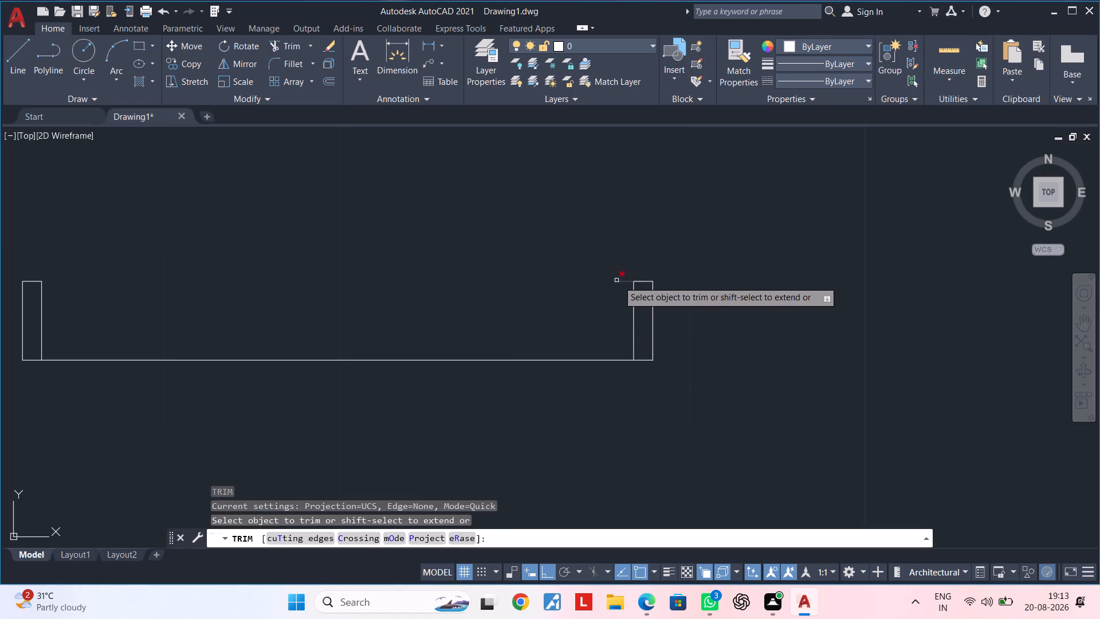
left_click(622, 283)
scroll(502, 337, "down", 1)
middle_click_drag(510, 335, 751, 304)
scroll(478, 285, "up", 2)
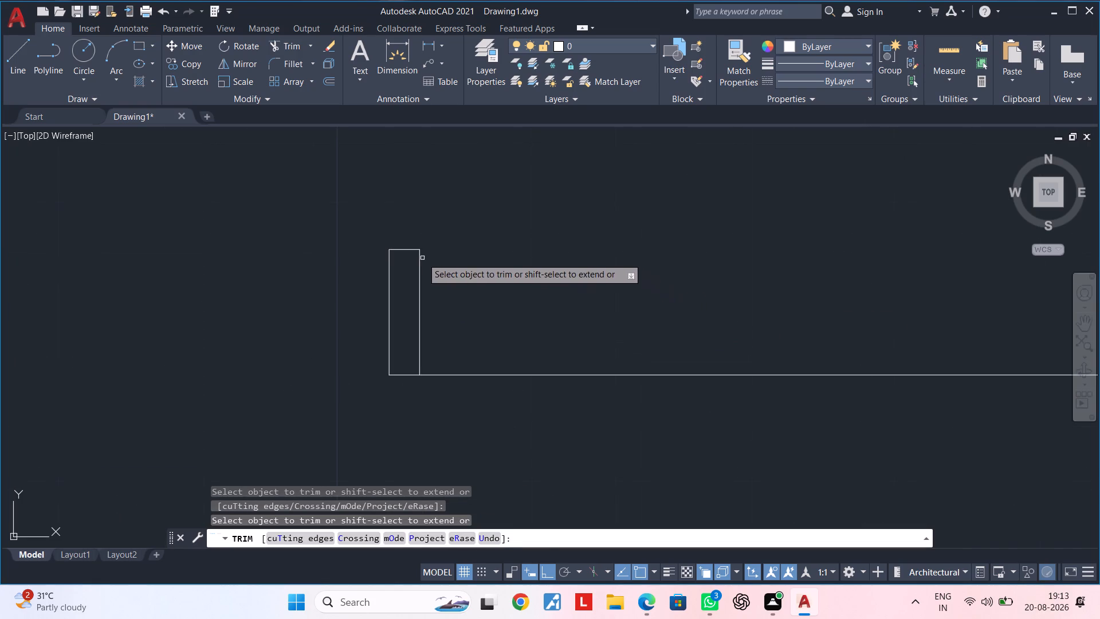
key("Escape")
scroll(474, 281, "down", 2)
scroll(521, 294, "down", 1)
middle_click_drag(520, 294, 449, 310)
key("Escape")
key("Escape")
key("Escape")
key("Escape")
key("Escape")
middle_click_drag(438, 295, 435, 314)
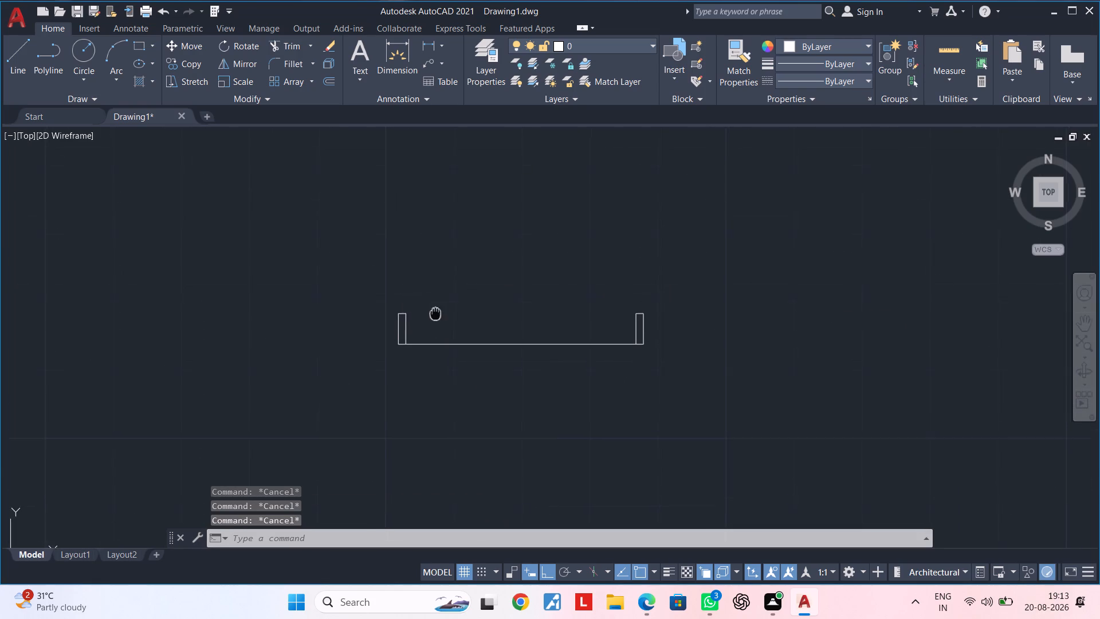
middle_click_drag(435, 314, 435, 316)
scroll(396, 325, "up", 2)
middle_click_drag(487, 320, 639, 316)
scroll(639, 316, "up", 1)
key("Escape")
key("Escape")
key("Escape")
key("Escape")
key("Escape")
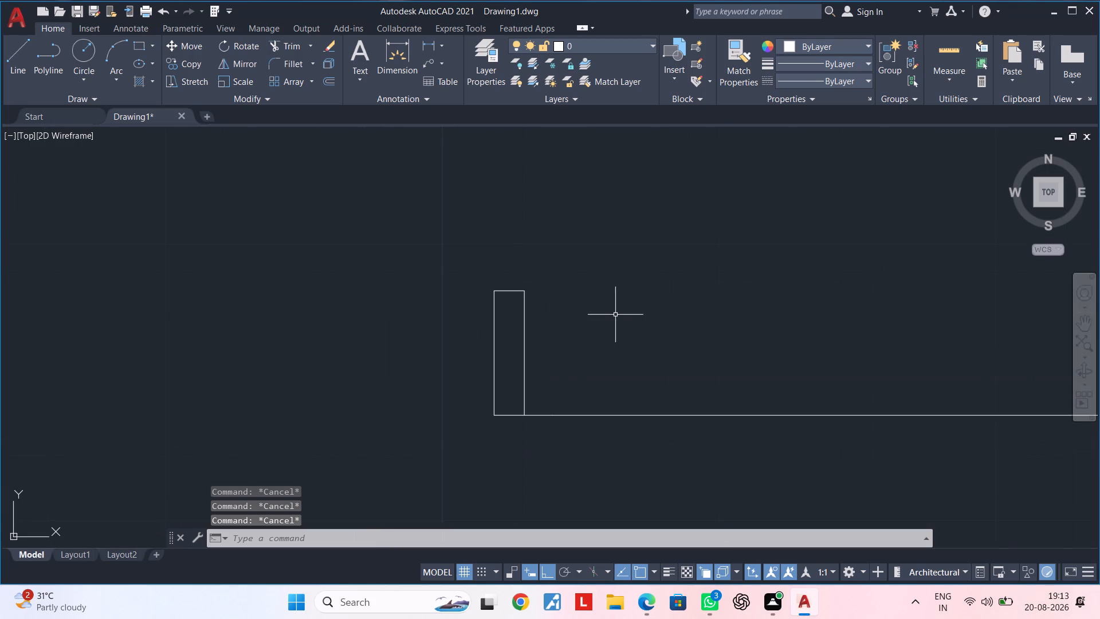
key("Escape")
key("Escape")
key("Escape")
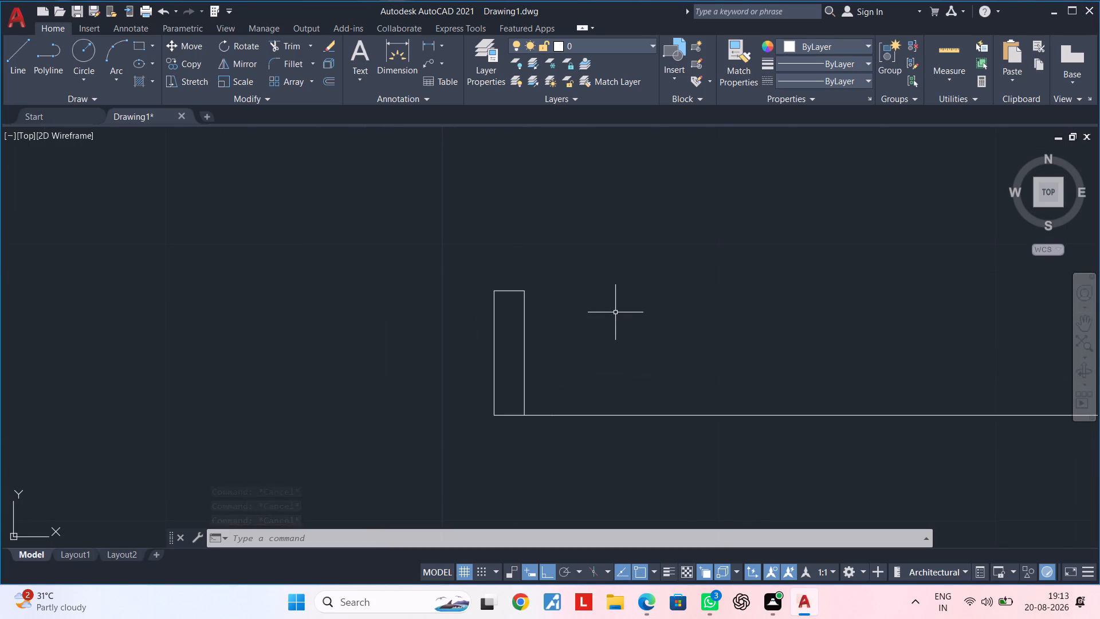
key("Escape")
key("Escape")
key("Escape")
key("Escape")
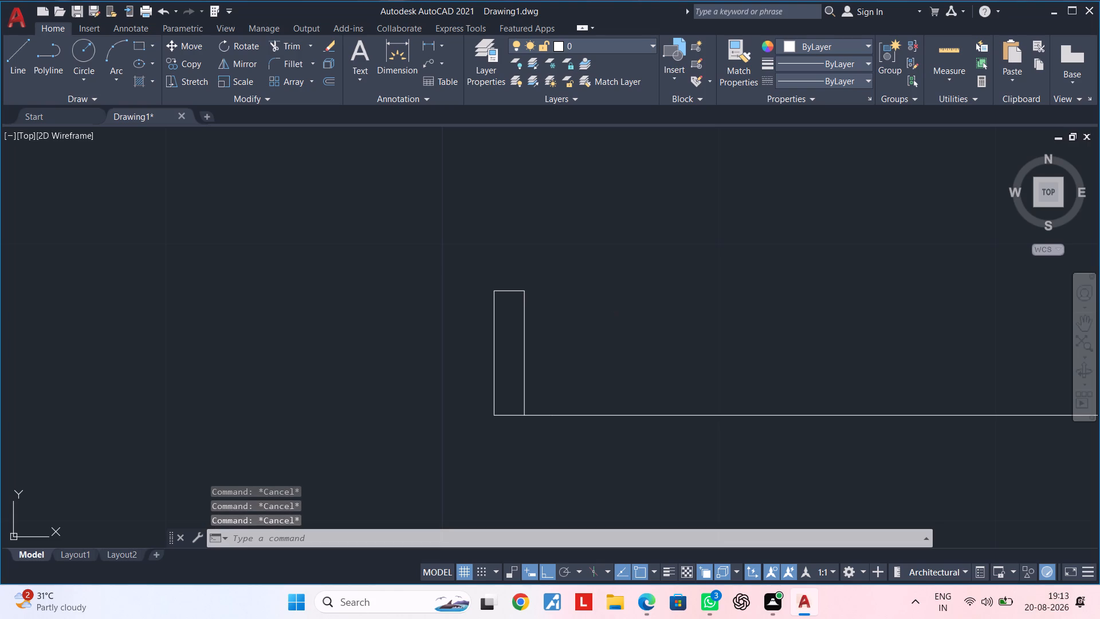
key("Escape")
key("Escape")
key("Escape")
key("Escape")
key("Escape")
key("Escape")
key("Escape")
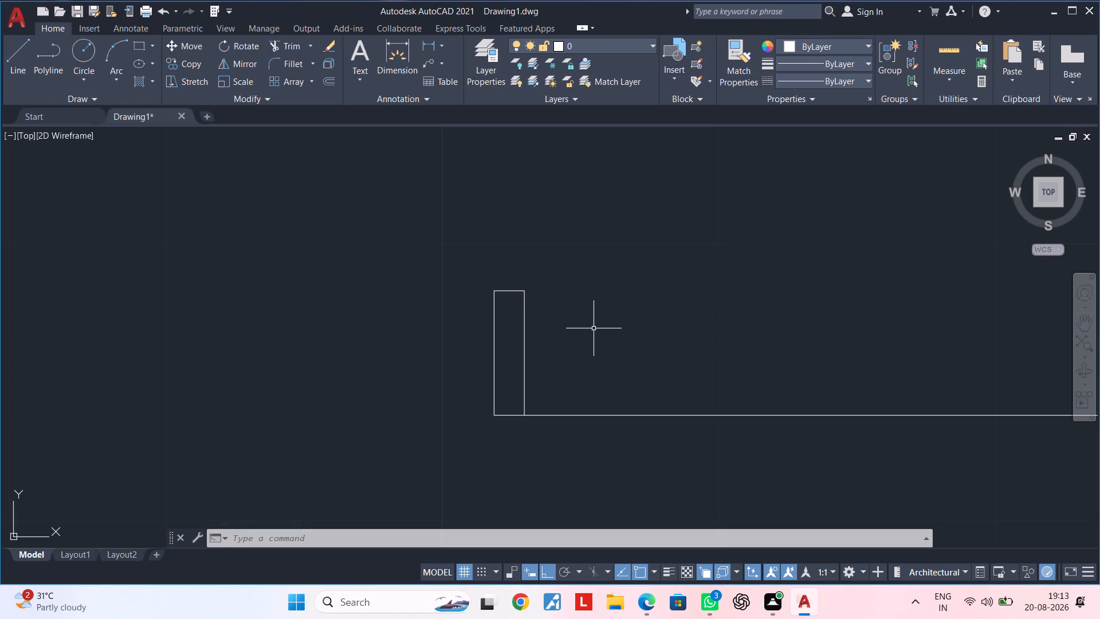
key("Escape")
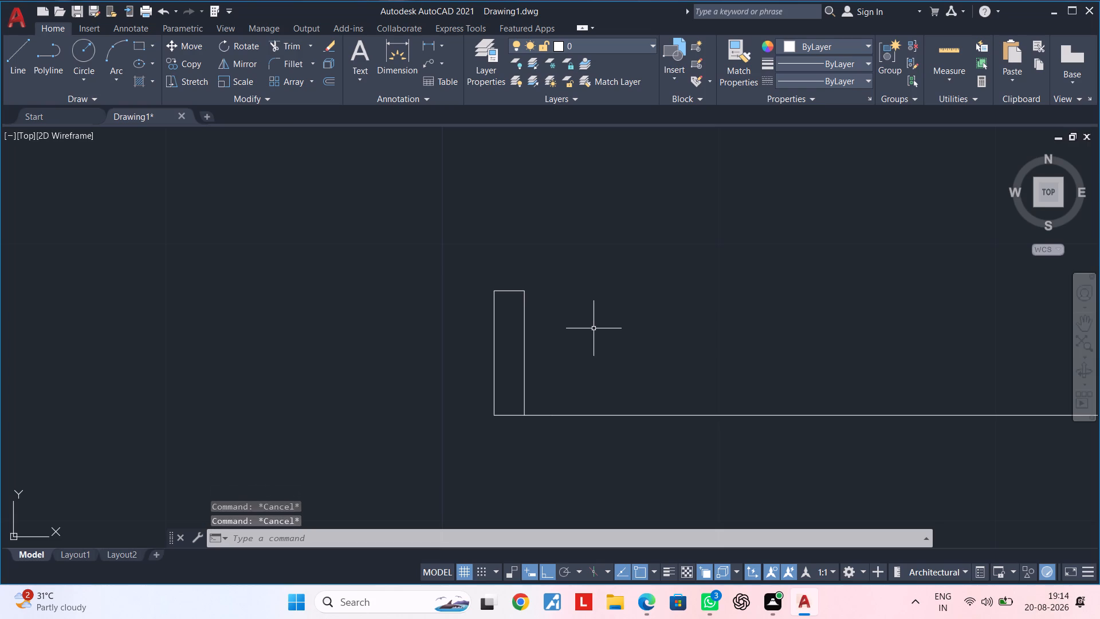
Offset the left rectangle's inner vertical line 1" to the right.
key("Escape")
type("of")
key("space")
type("1\"")
key("Return")
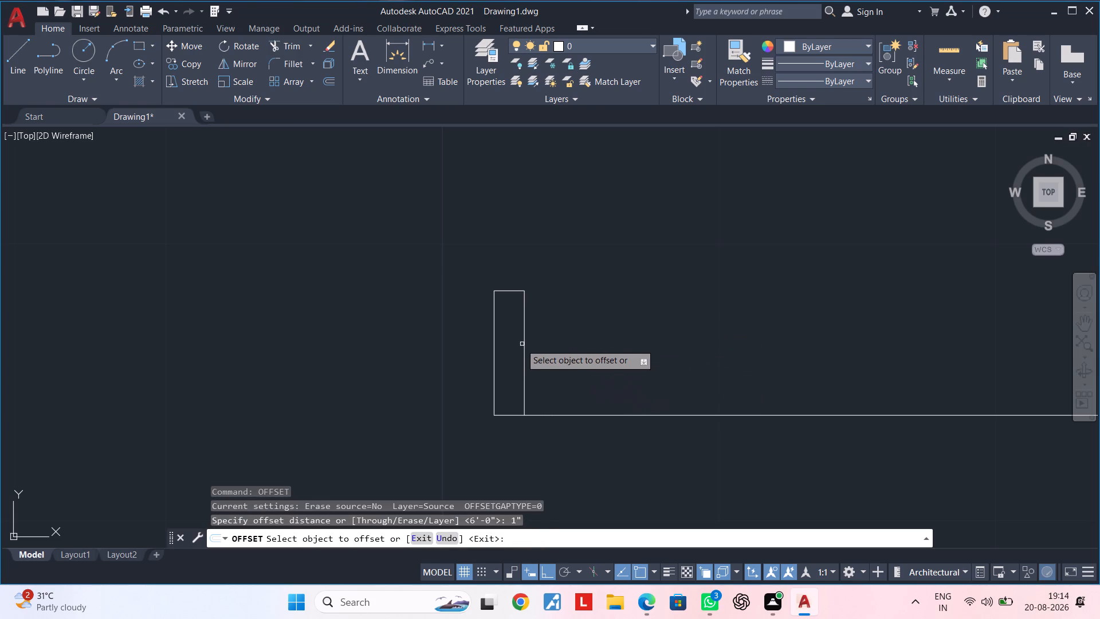
left_click(524, 339)
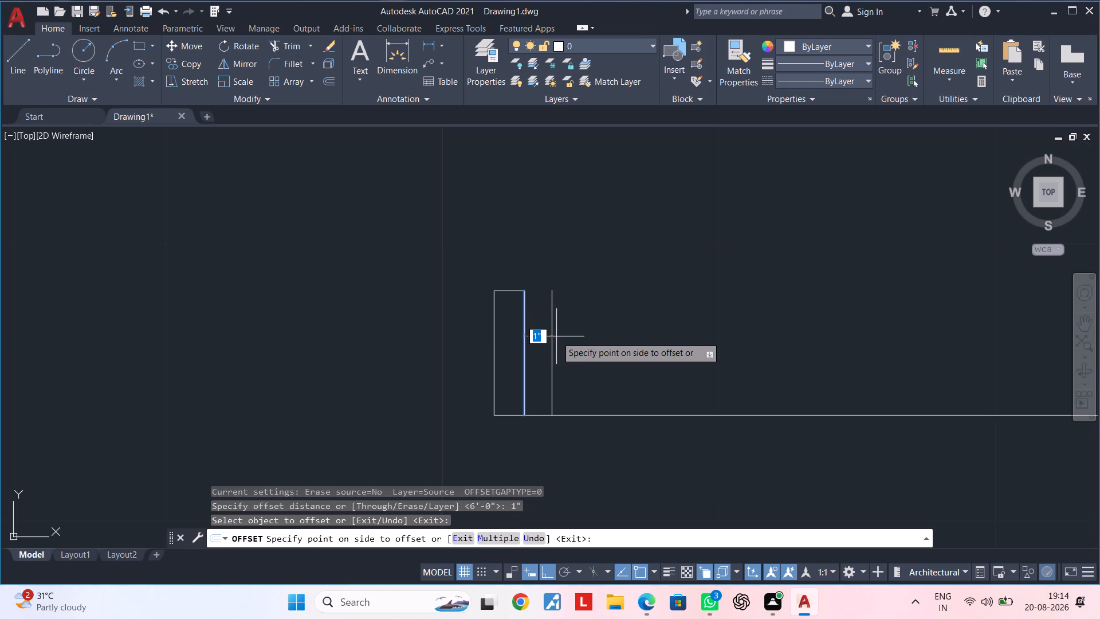
left_click(556, 336)
key("Escape")
key("Escape")
Stretch the upper end of the offset line vertically upward, well above the top of the left rectangle.
left_click(552, 324)
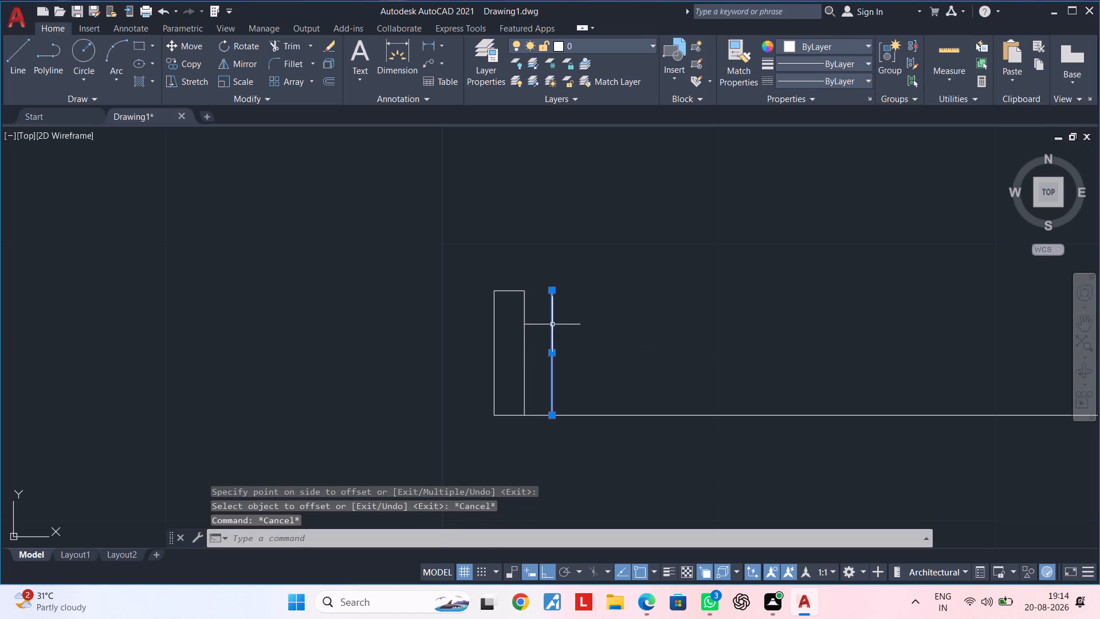
left_click(552, 290)
scroll(557, 263, "down", 2)
middle_click_drag(556, 254, 561, 375)
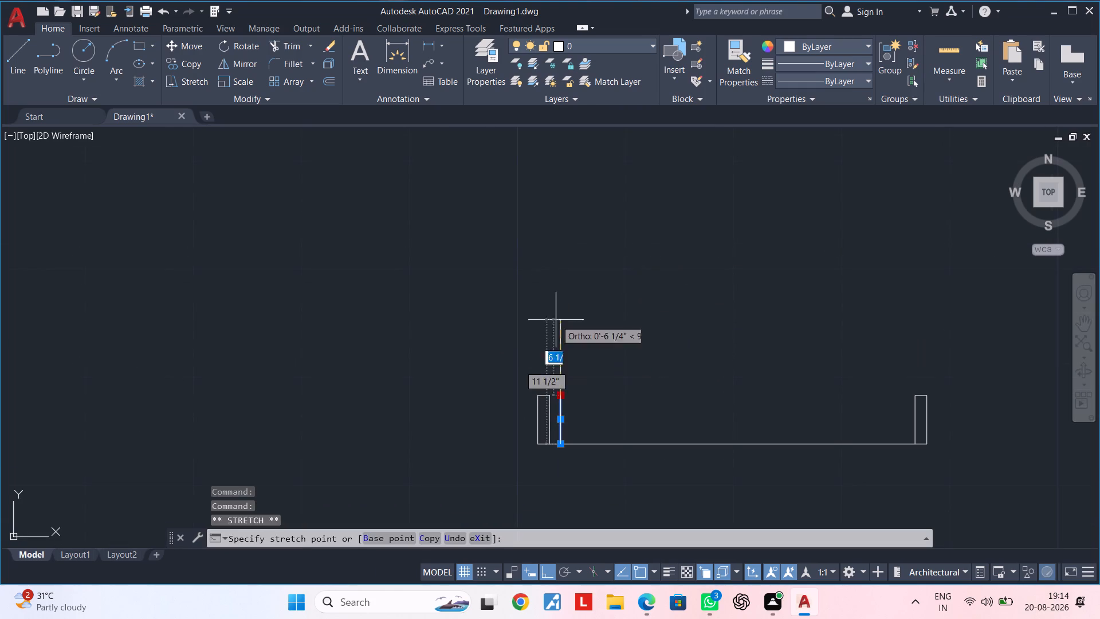
left_click(563, 163)
key("Escape")
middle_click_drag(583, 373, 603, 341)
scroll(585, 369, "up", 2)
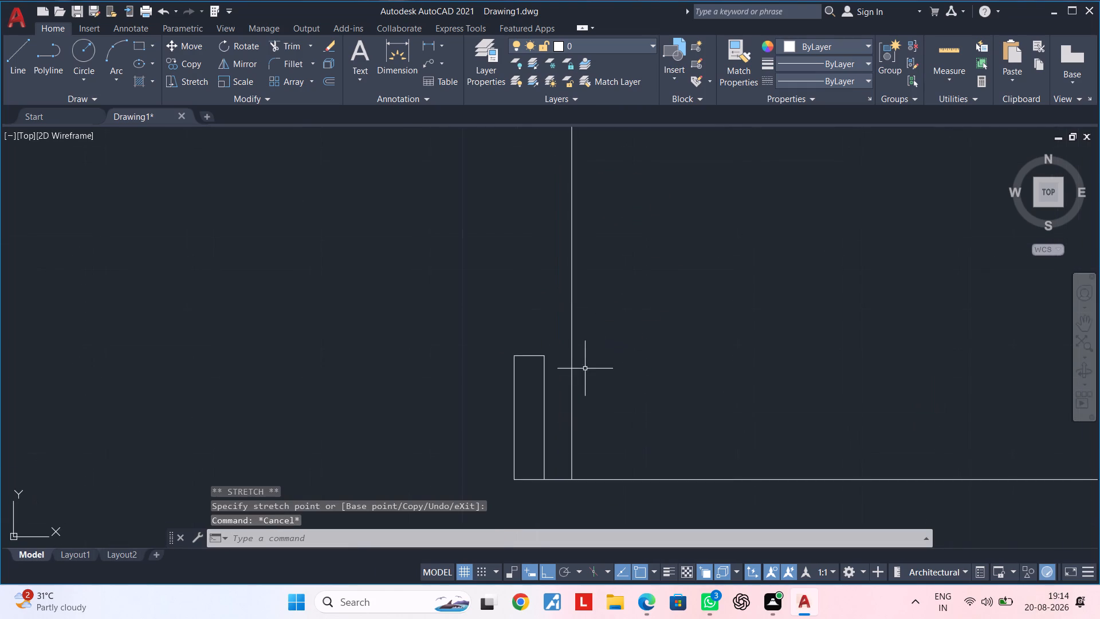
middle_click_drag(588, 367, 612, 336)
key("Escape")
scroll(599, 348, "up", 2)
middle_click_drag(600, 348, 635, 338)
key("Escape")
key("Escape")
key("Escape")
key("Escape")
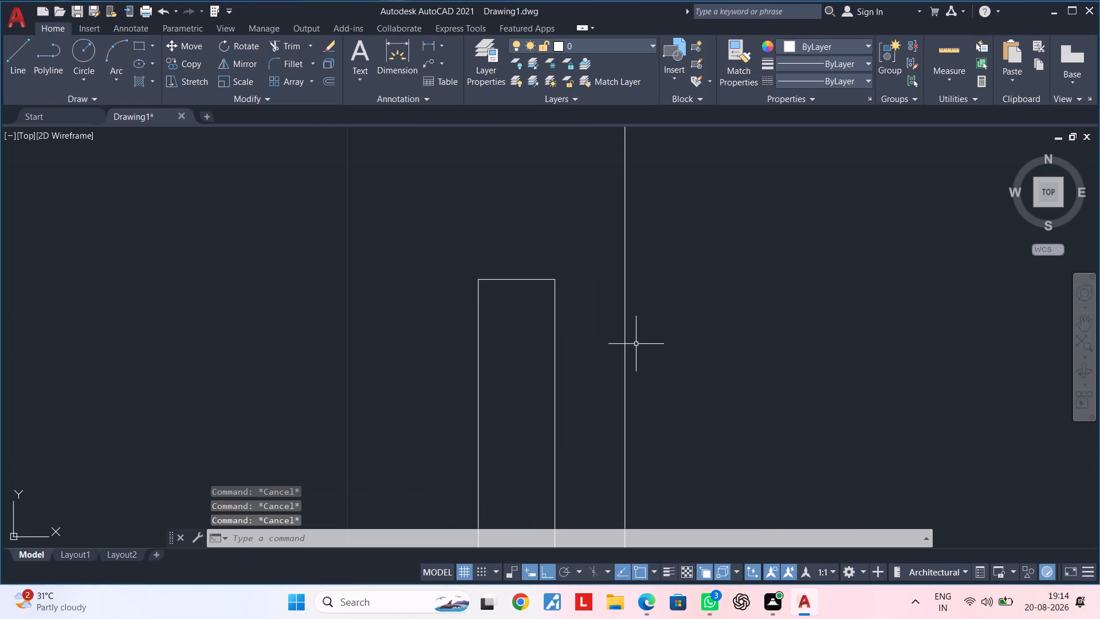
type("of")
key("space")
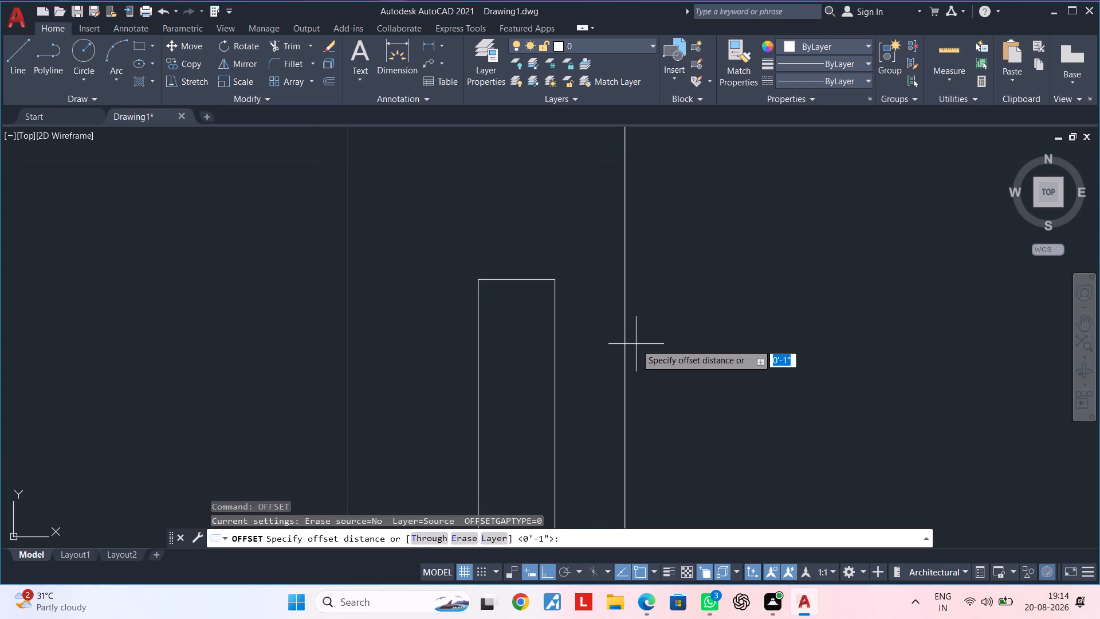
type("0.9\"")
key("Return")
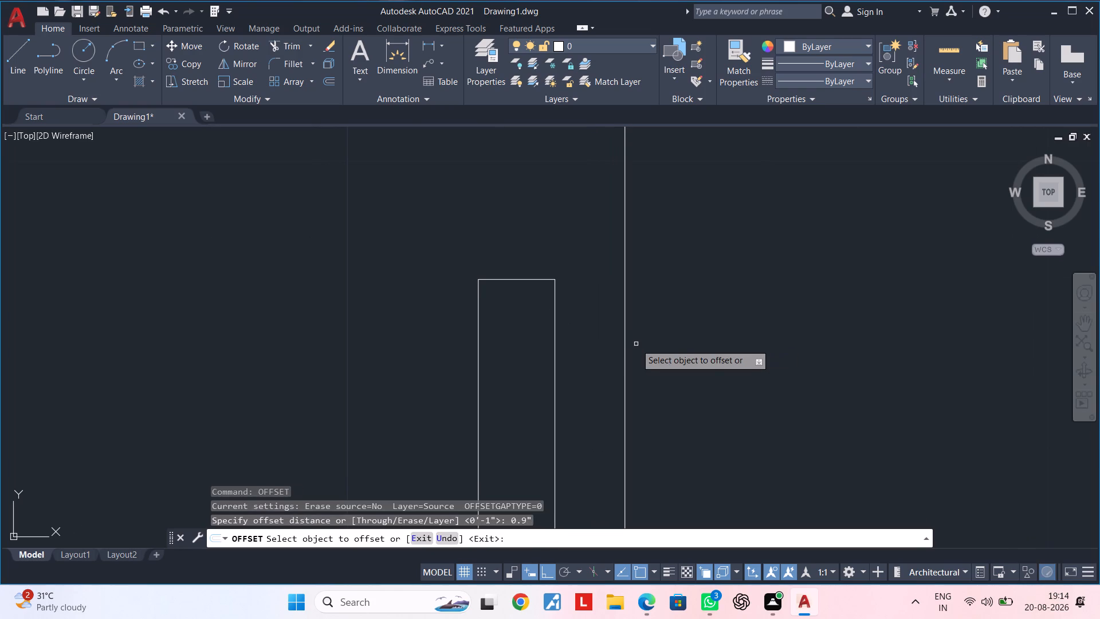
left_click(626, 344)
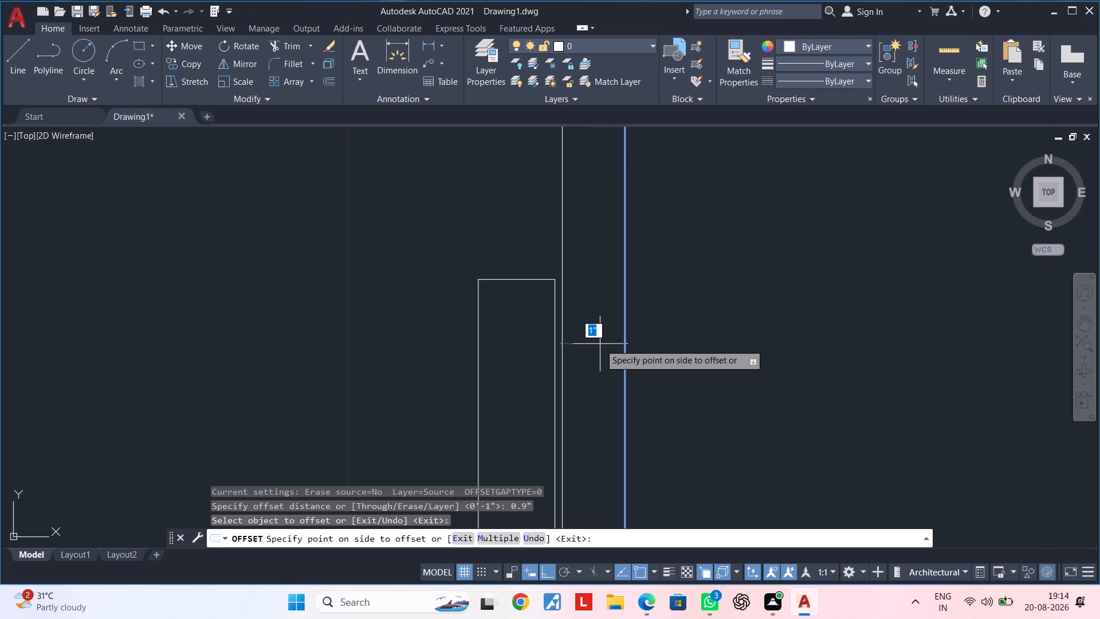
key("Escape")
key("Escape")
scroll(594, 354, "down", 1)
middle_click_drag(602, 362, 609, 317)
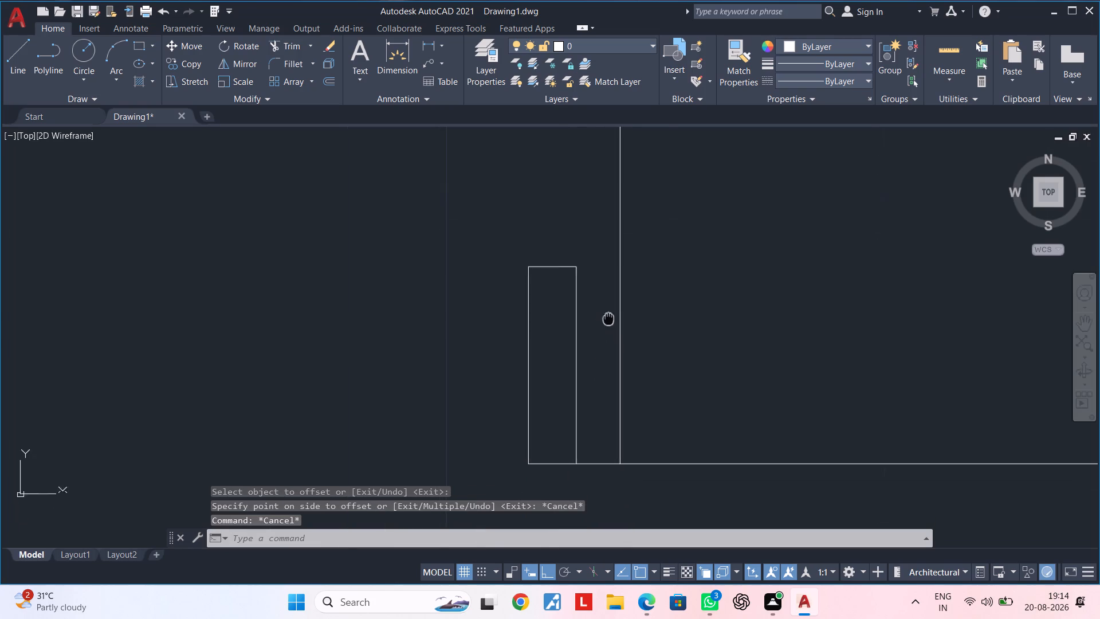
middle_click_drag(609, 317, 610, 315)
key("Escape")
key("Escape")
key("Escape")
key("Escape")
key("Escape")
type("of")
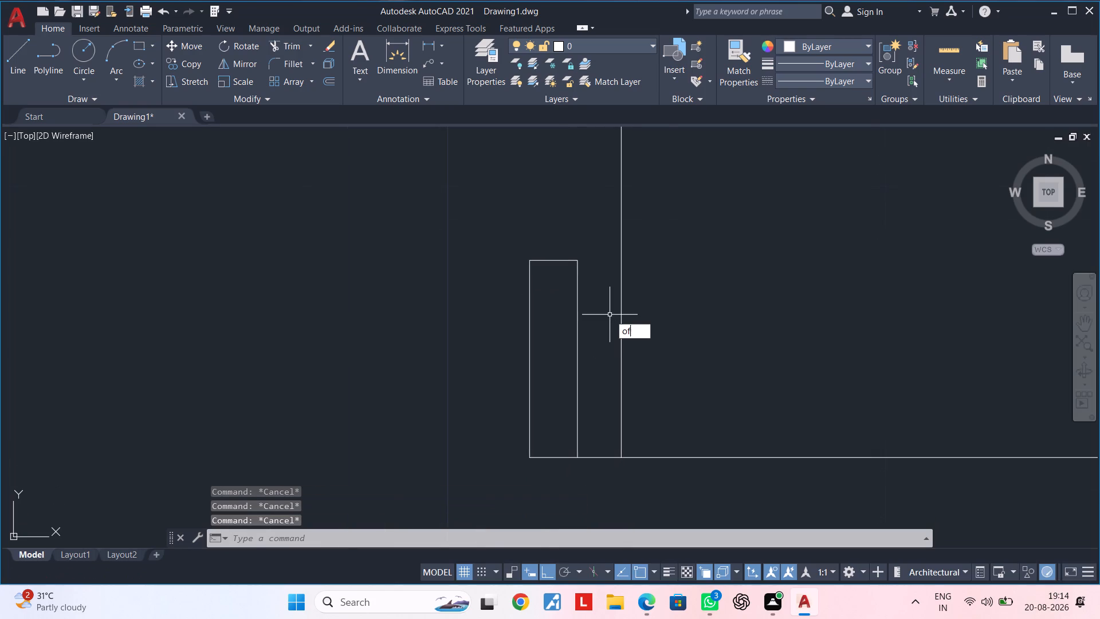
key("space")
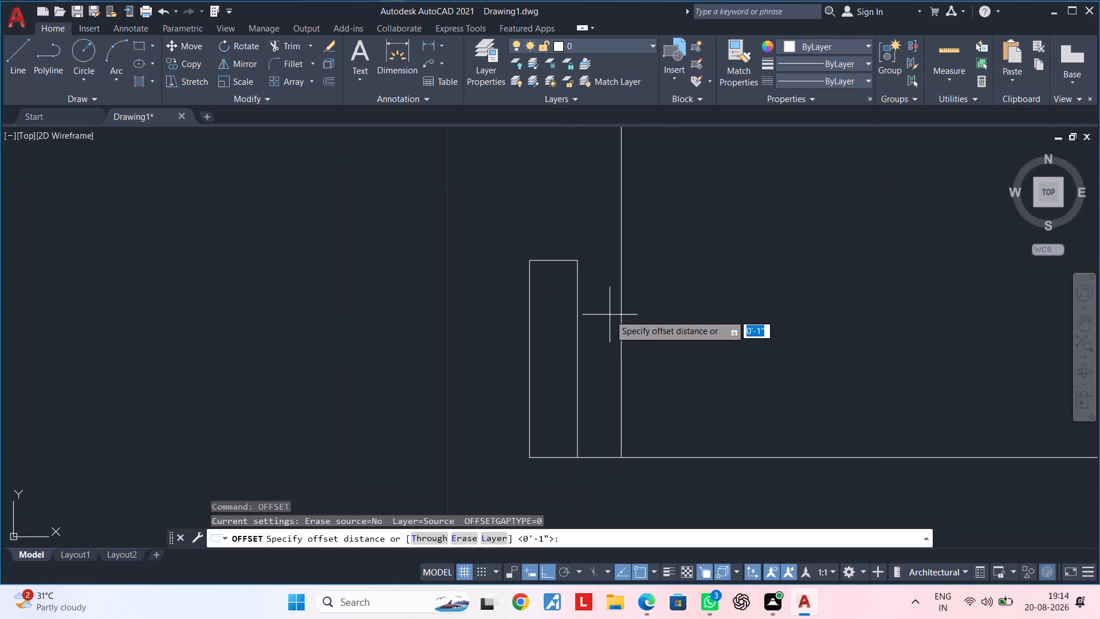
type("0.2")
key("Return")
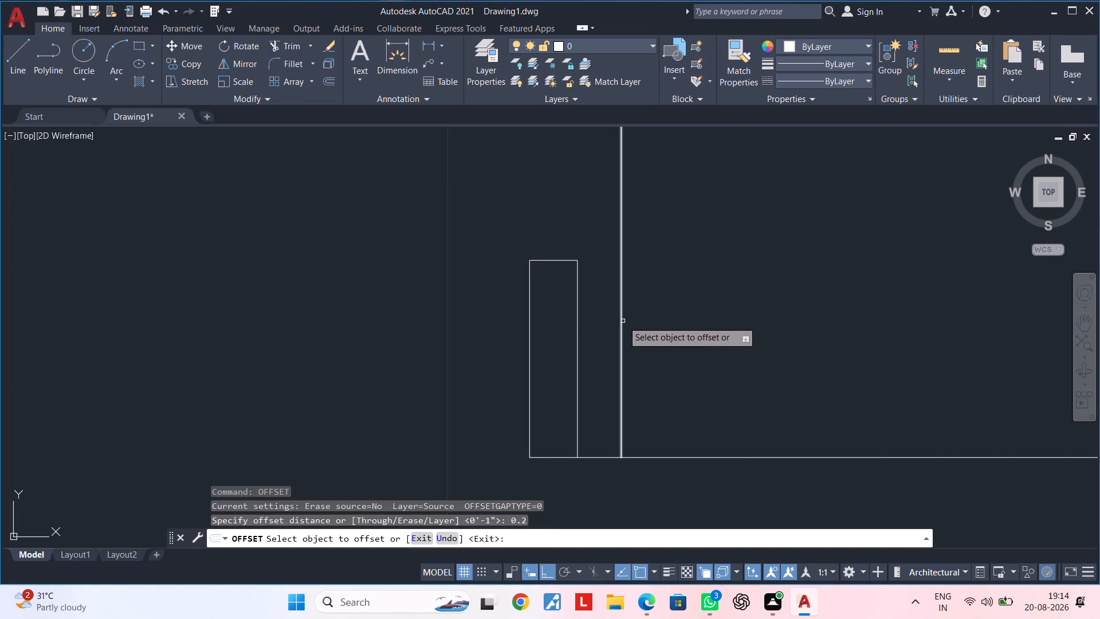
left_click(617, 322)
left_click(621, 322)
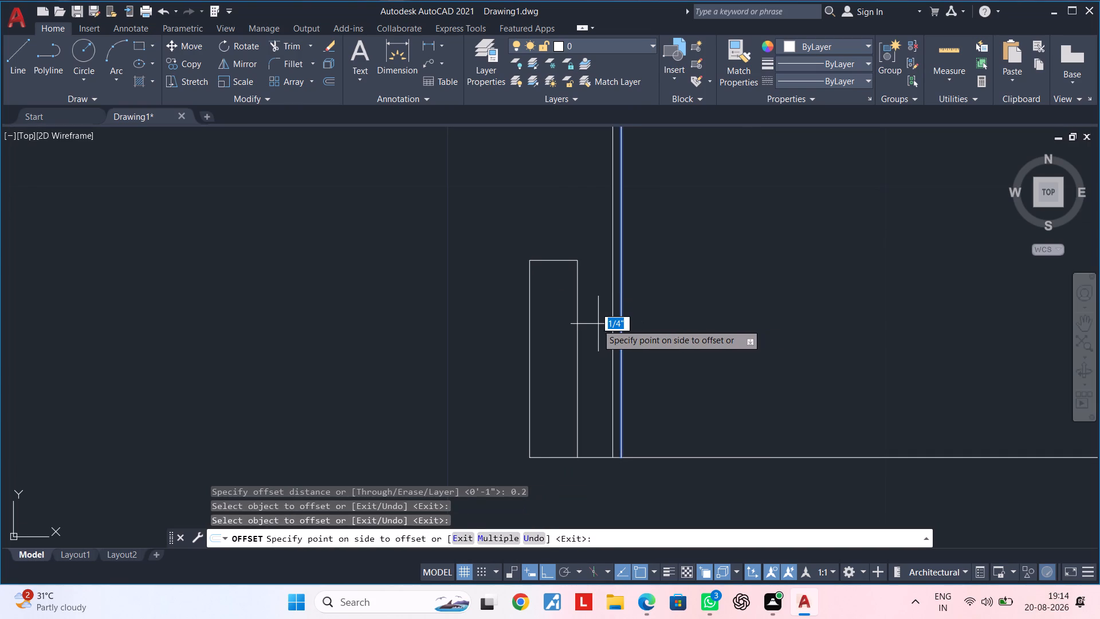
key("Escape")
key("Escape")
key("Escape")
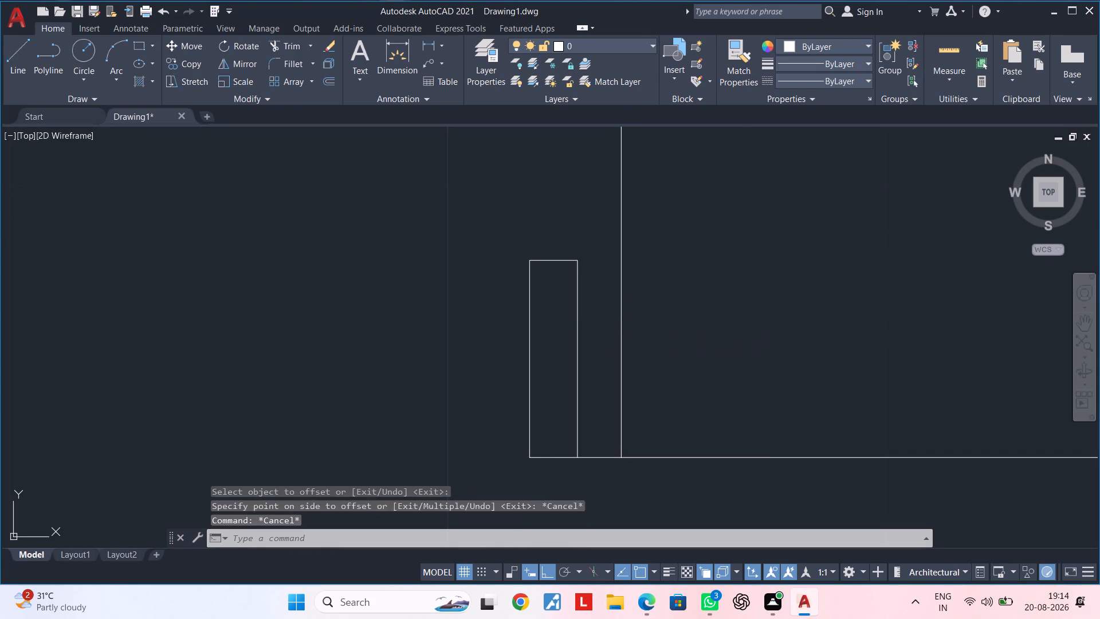
Offset the tall vertical door-leaf line 0.5" to the left, toward the left frame rectangle.
key("Escape")
type("of 0.5")
key("Return")
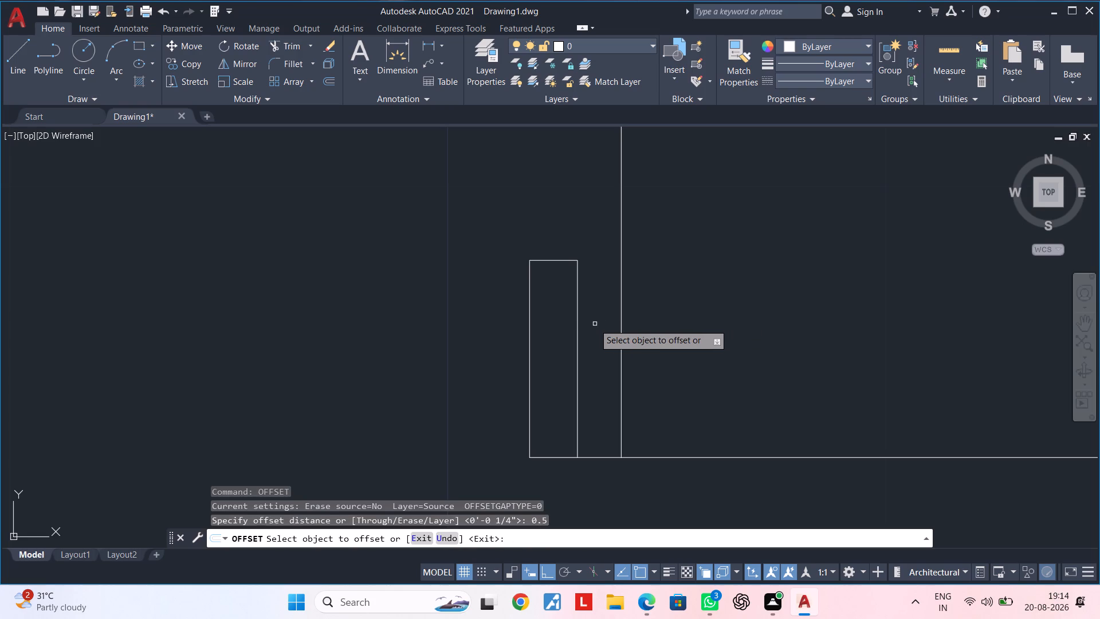
left_click(621, 309)
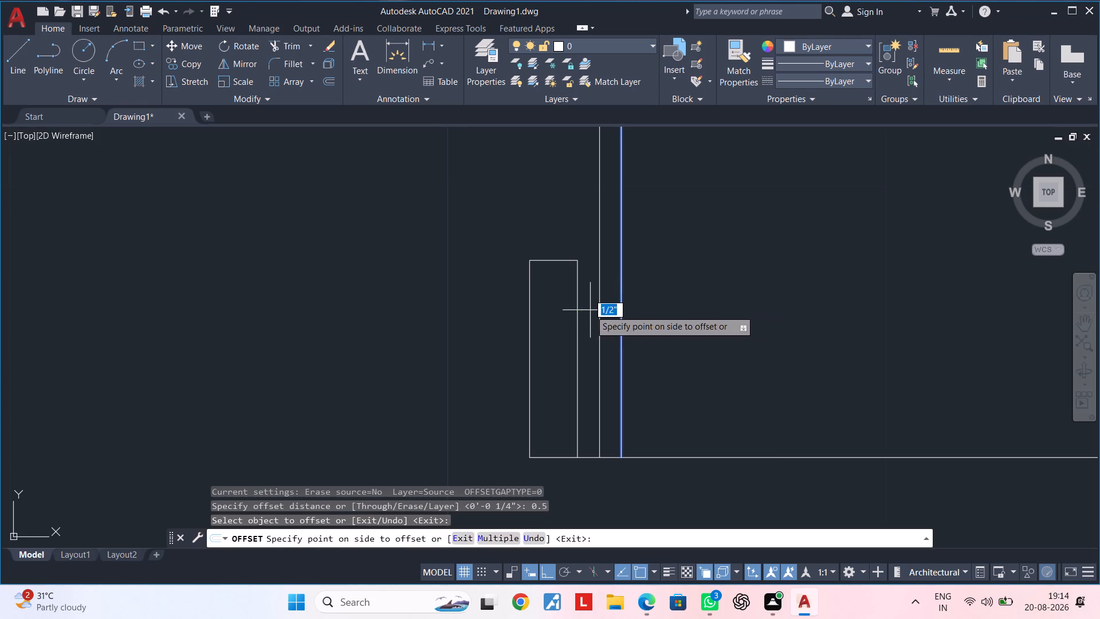
left_click(582, 311)
key("Escape")
key("Escape")
Draw a horizontal line from the midpoint of the left rectangle's inner side across to the farther door-leaf line.
scroll(596, 311, "down", 3)
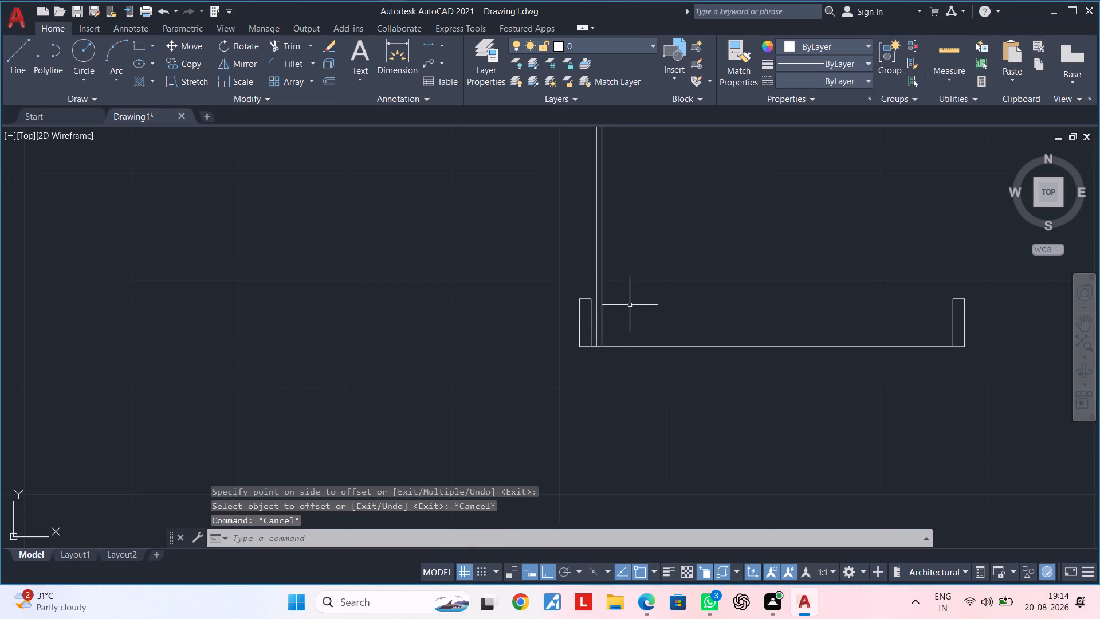
middle_click_drag(635, 304, 599, 379)
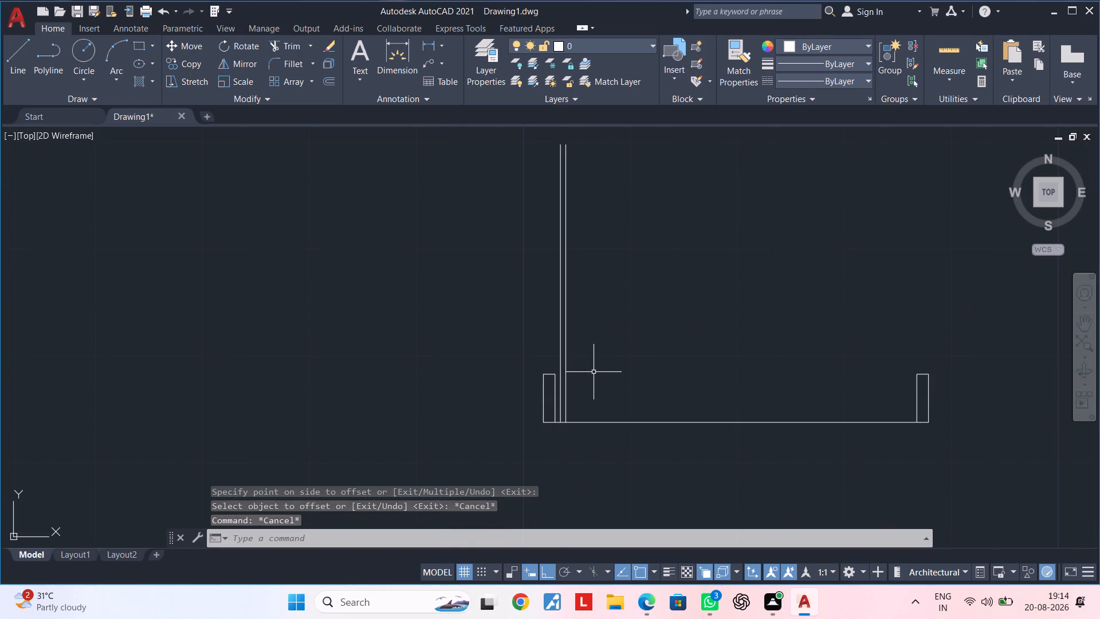
middle_click_drag(594, 372, 638, 340)
scroll(623, 355, "up", 3)
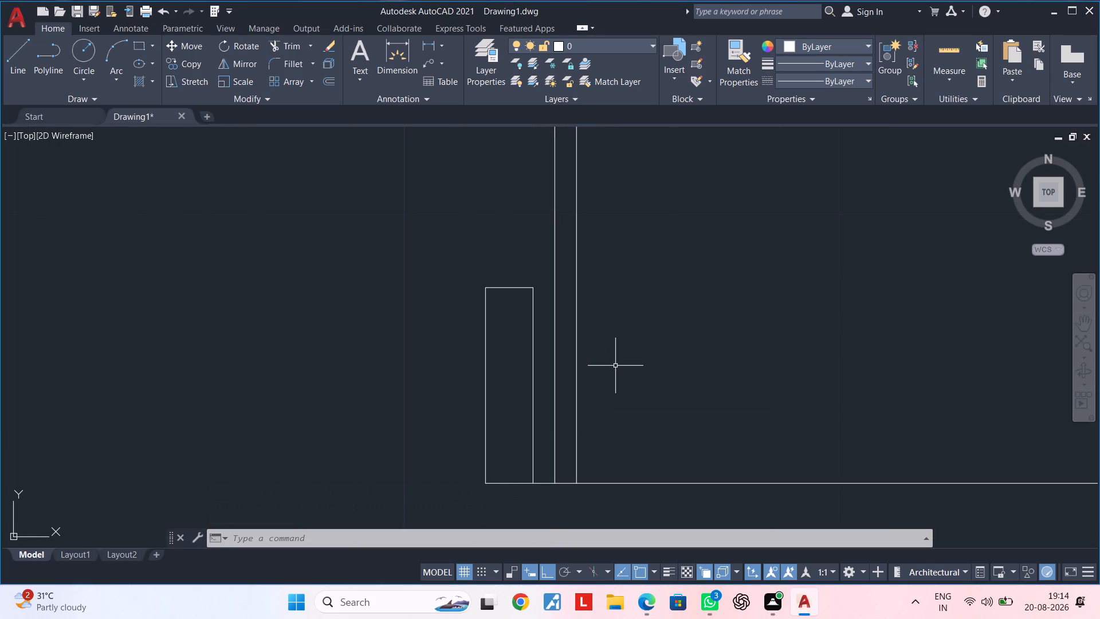
middle_click_drag(615, 366, 593, 366)
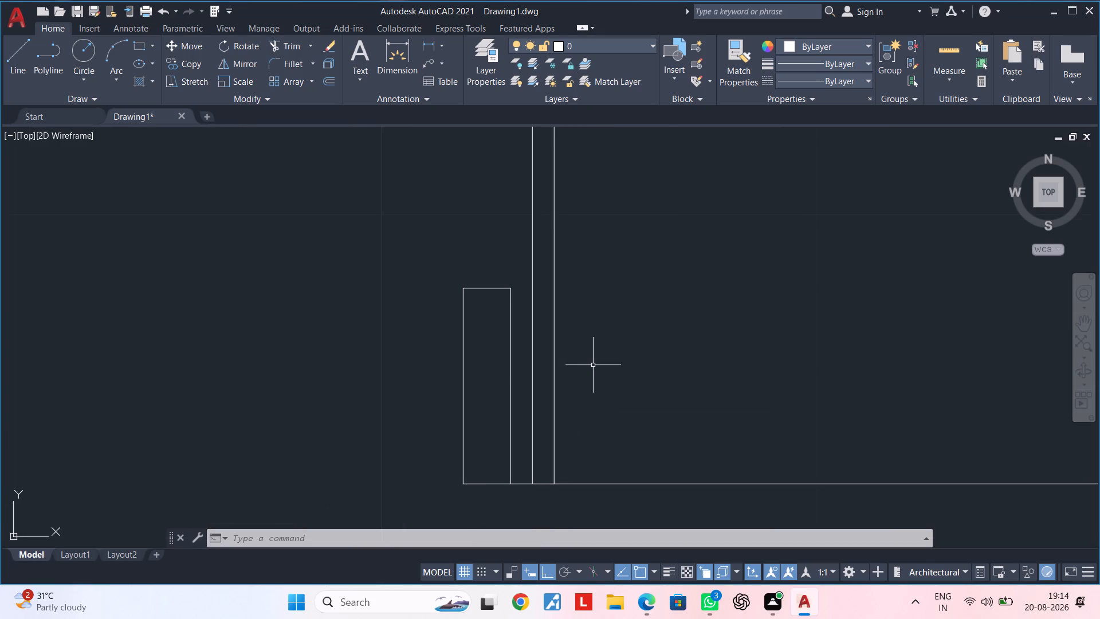
middle_click_drag(575, 366, 607, 345)
type("l")
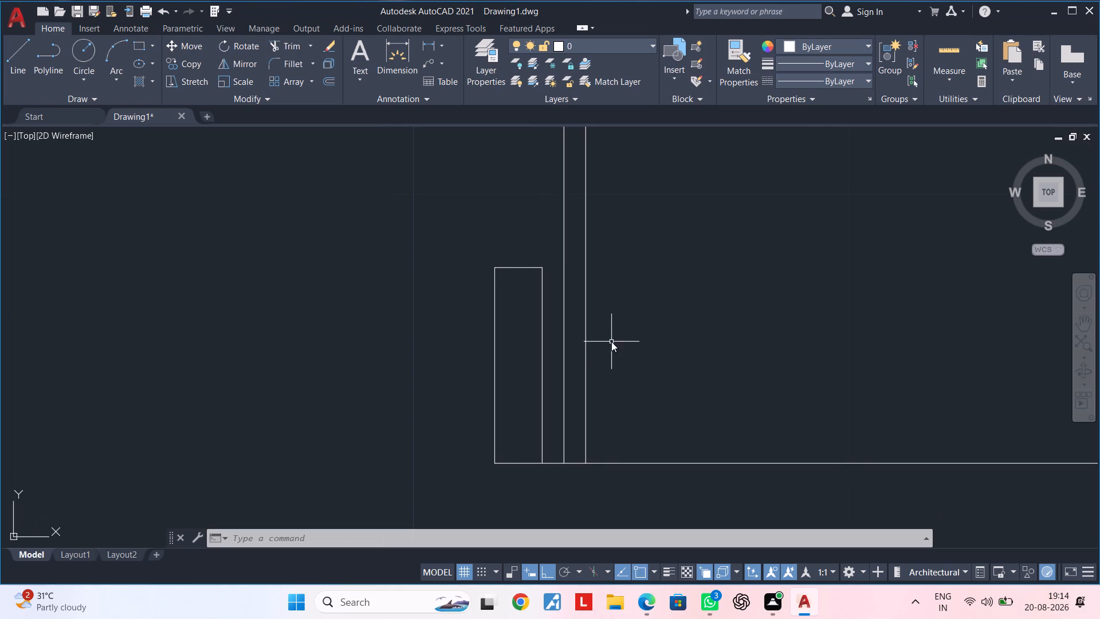
key("space")
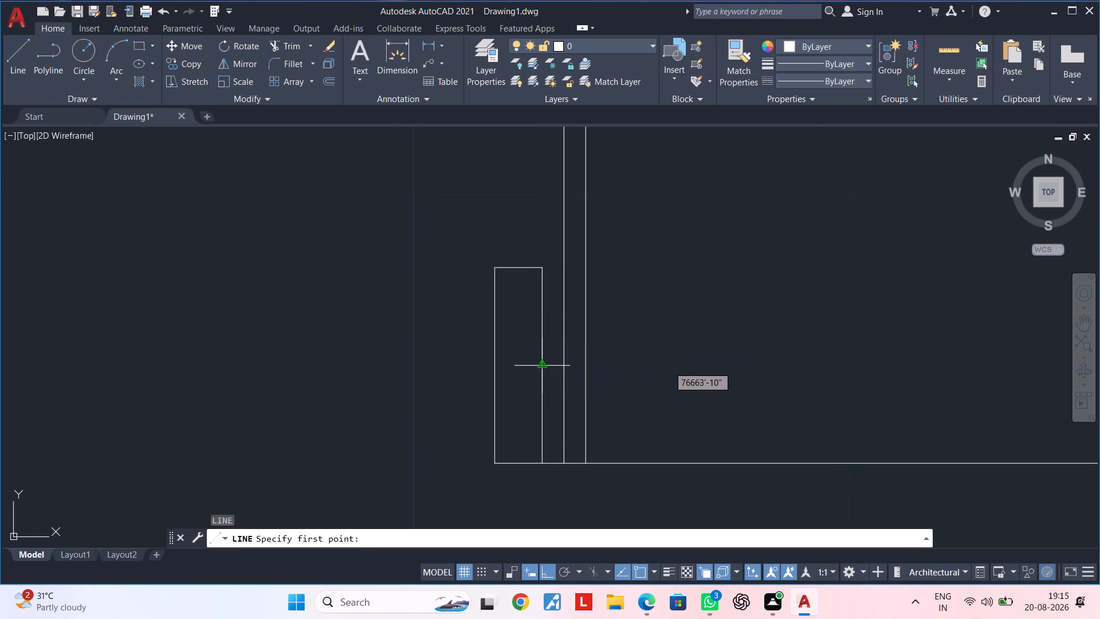
left_click(540, 366)
left_click(585, 365)
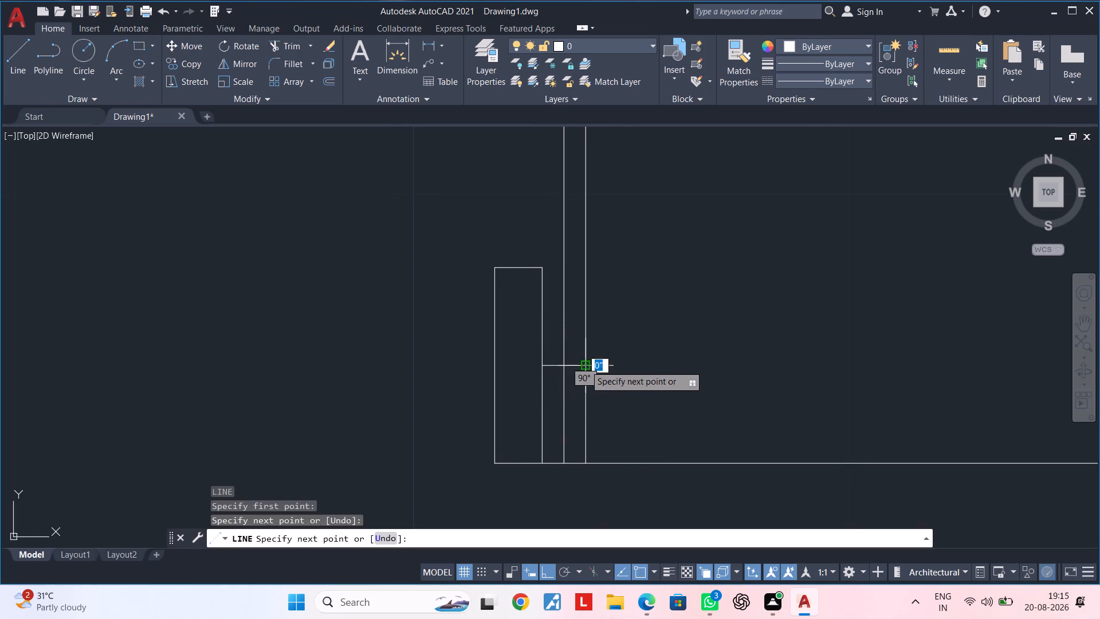
key("Escape")
key("Escape")
key("Escape")
Trim both door-leaf lines below the short horizontal connecting line.
type("tr")
key("space")
left_click(606, 388)
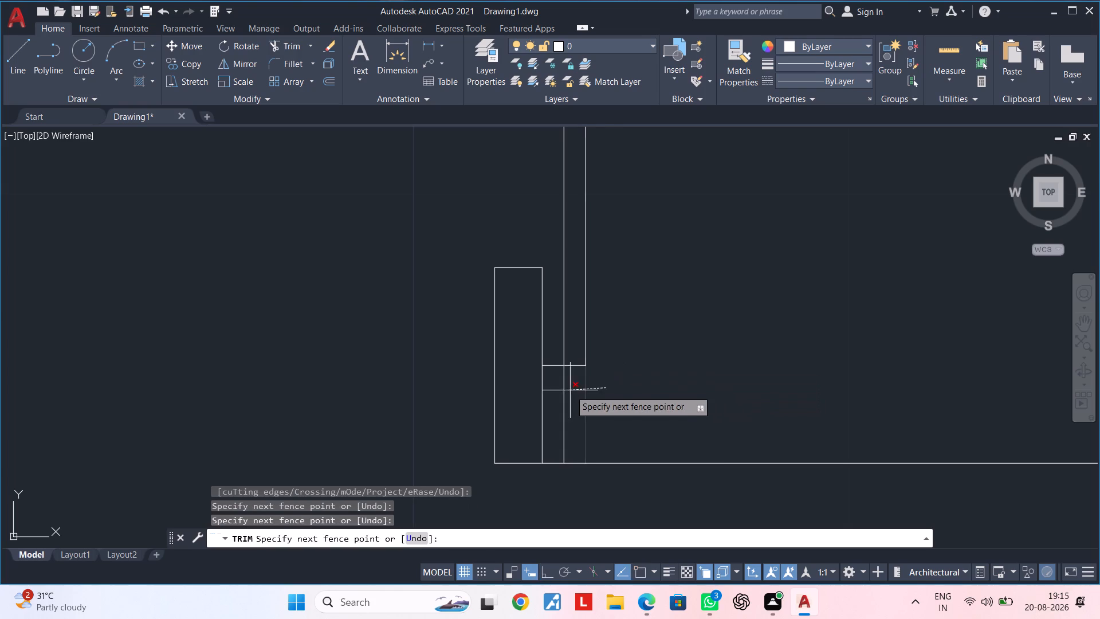
left_click(557, 391)
scroll(655, 365, "down", 5)
middle_click_drag(674, 348, 547, 362)
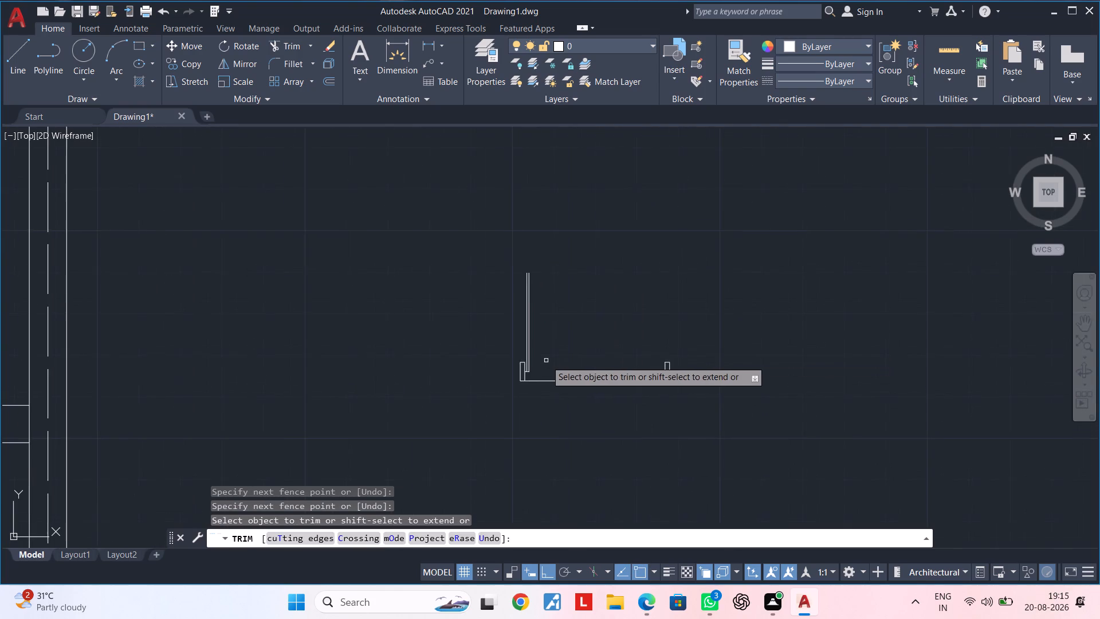
scroll(543, 361, "up", 2)
scroll(543, 361, "down", 1)
middle_click_drag(543, 361, 543, 382)
key("Escape")
key("Escape")
Draw a circle centred where the connecting line meets the left rectangle, with a 2'-9 3/4" radius reaching the right rectangle's inner top corner.
middle_click_drag(542, 373, 579, 354)
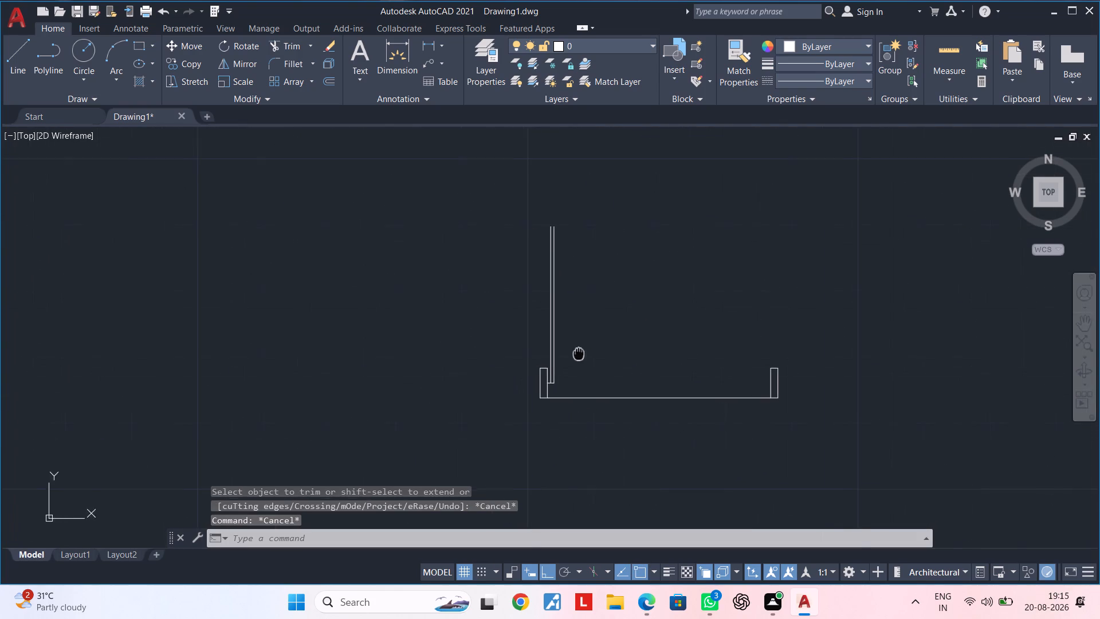
middle_click_drag(579, 354, 580, 352)
key("Escape")
key("Escape")
key("Escape")
key("Escape")
key("Escape")
type("c")
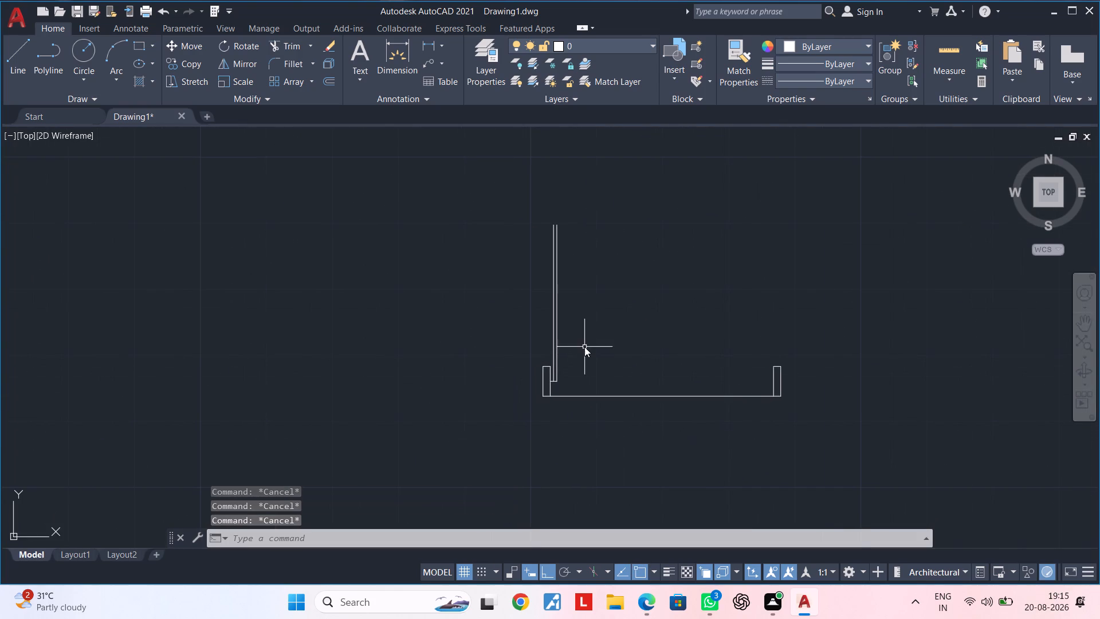
key("space")
scroll(545, 380, "up", 3)
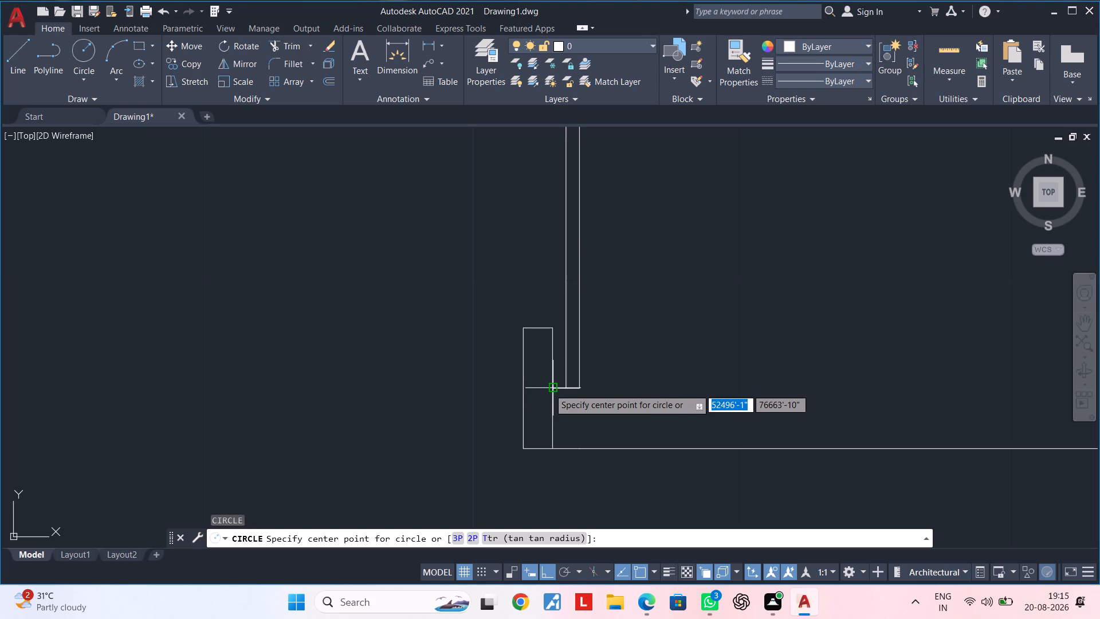
left_click(549, 389)
scroll(824, 381, "down", 1)
middle_click_drag(824, 381, 528, 379)
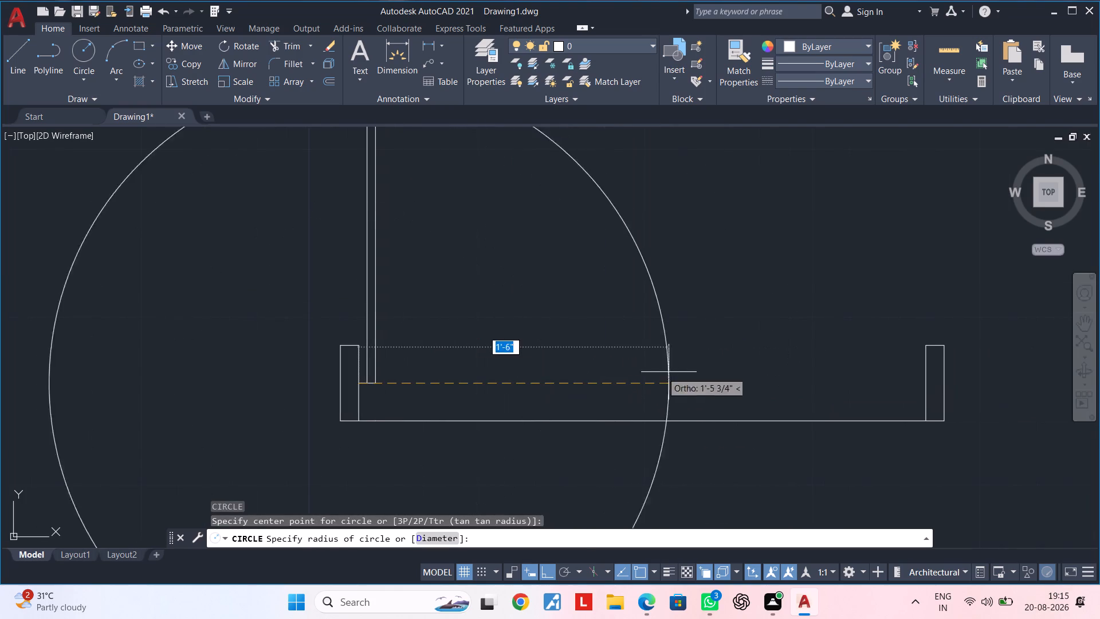
left_click(929, 346)
scroll(810, 371, "down", 3)
middle_click_drag(779, 371, 738, 386)
key("Escape")
key("Escape")
key("Escape")
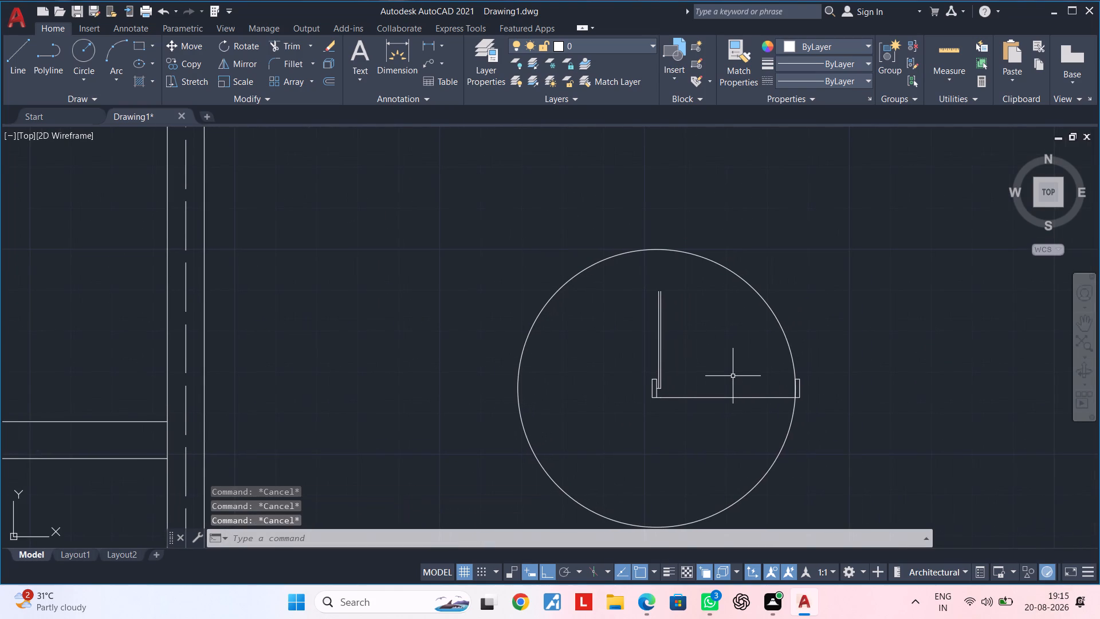
Extend both vertical door-leaf lines upward to the circle.
key("Escape")
key("e")
type("x")
key("space")
left_click(719, 338)
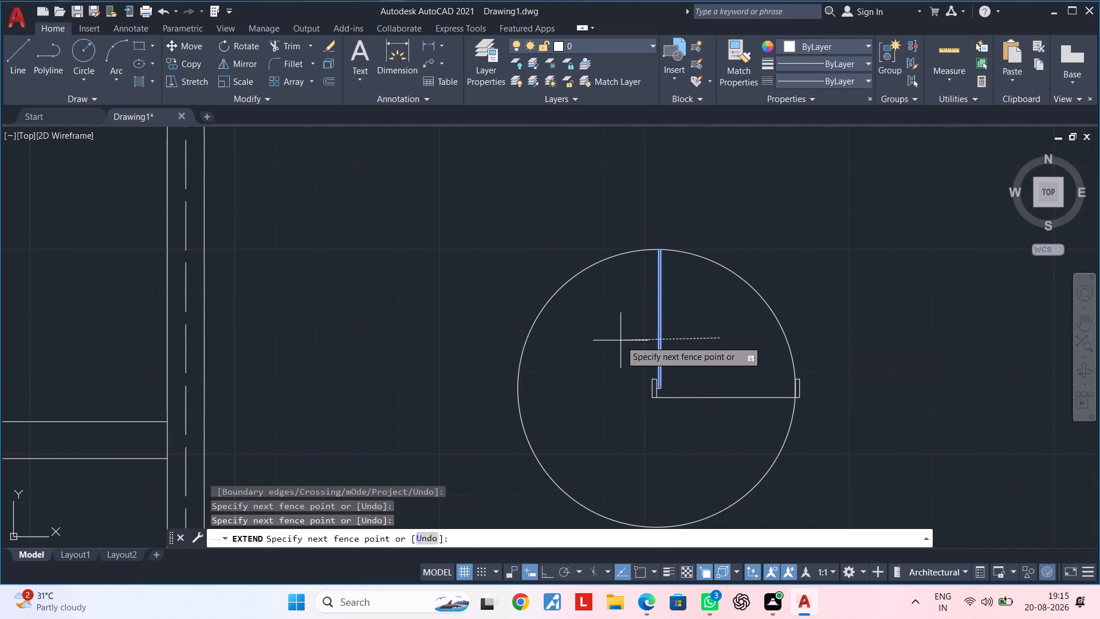
left_click(618, 340)
key("Escape")
key("Escape")
key("Escape")
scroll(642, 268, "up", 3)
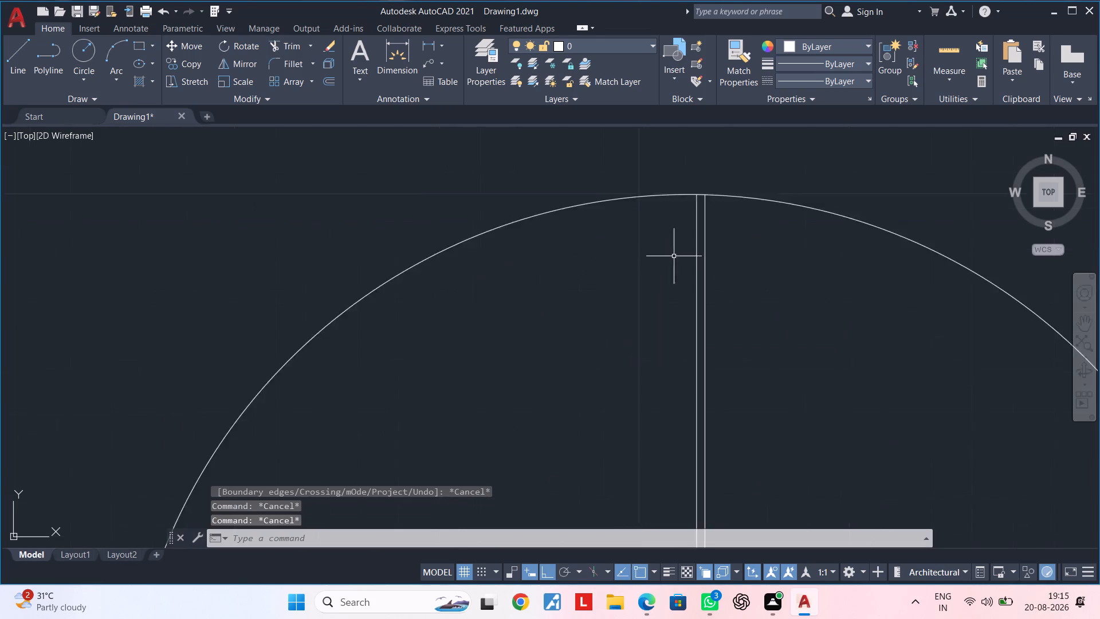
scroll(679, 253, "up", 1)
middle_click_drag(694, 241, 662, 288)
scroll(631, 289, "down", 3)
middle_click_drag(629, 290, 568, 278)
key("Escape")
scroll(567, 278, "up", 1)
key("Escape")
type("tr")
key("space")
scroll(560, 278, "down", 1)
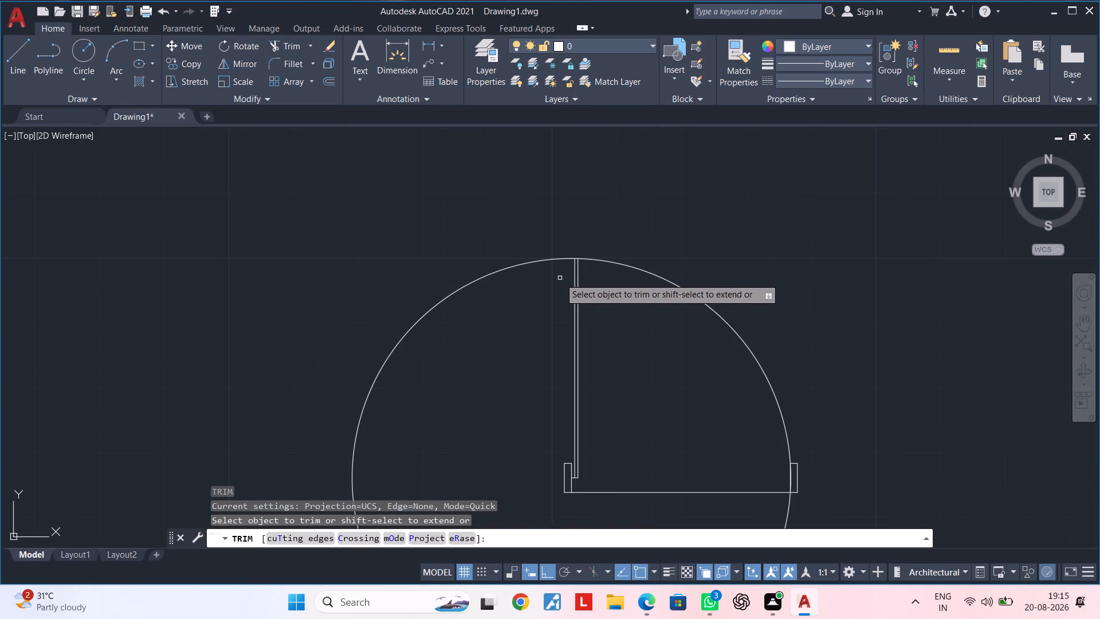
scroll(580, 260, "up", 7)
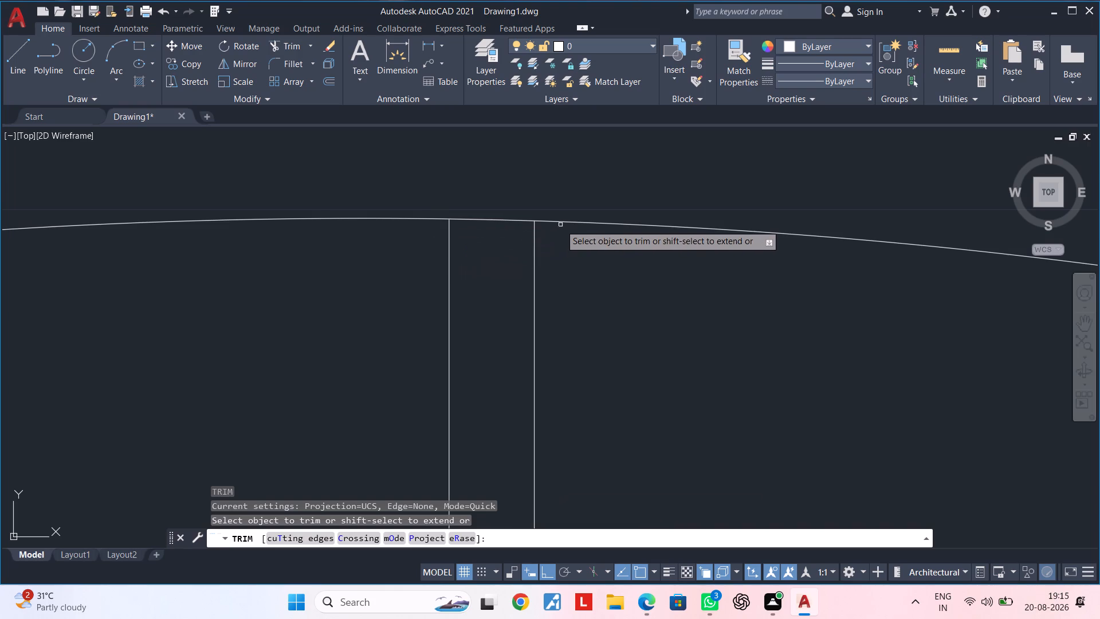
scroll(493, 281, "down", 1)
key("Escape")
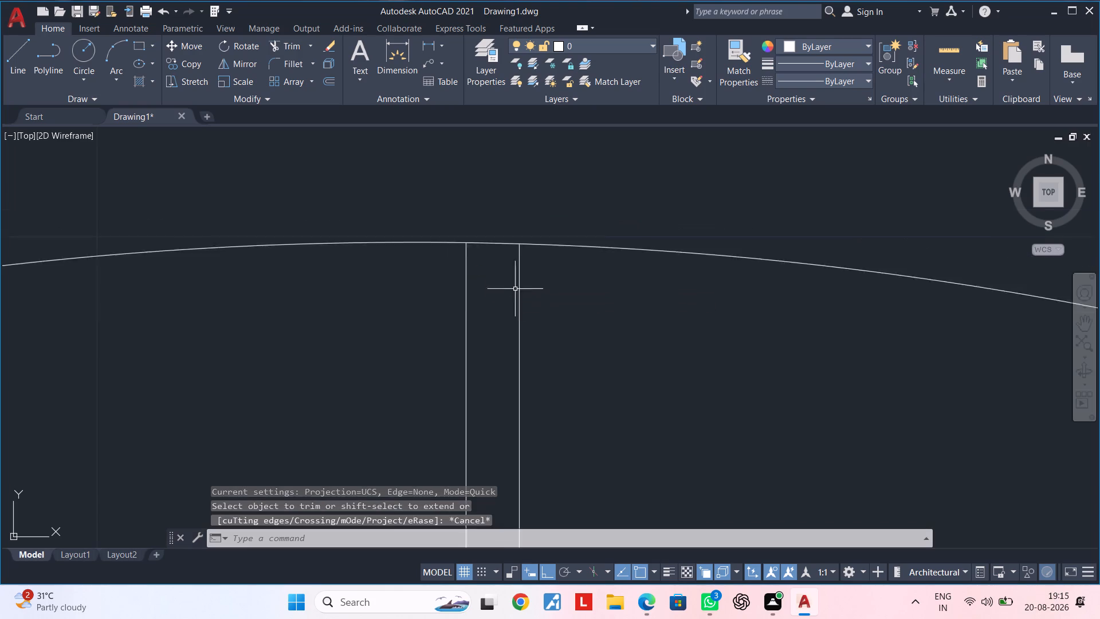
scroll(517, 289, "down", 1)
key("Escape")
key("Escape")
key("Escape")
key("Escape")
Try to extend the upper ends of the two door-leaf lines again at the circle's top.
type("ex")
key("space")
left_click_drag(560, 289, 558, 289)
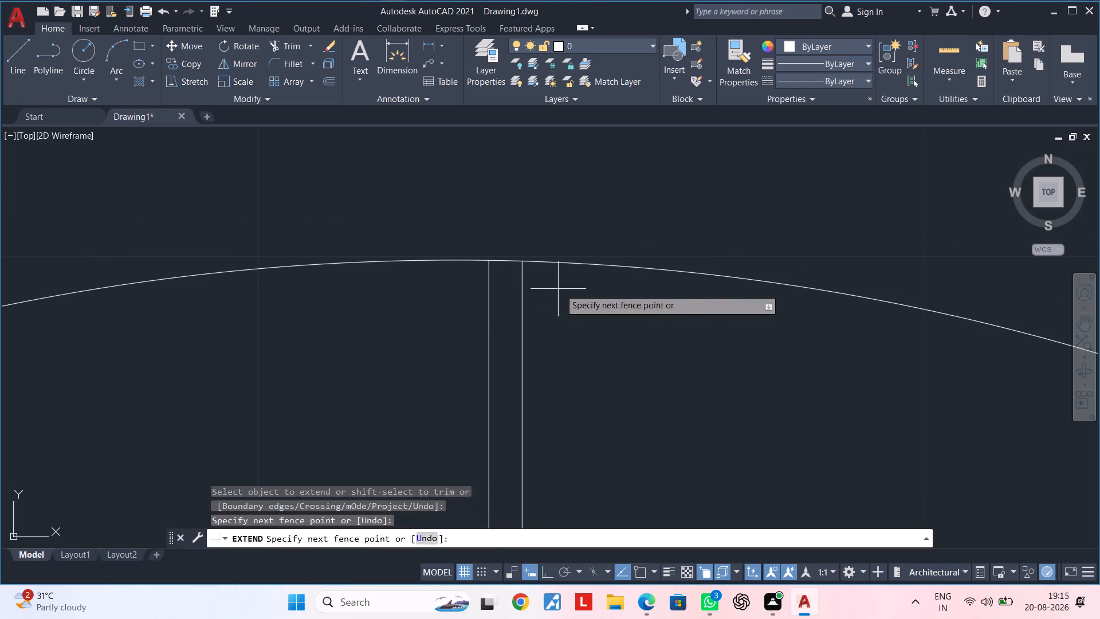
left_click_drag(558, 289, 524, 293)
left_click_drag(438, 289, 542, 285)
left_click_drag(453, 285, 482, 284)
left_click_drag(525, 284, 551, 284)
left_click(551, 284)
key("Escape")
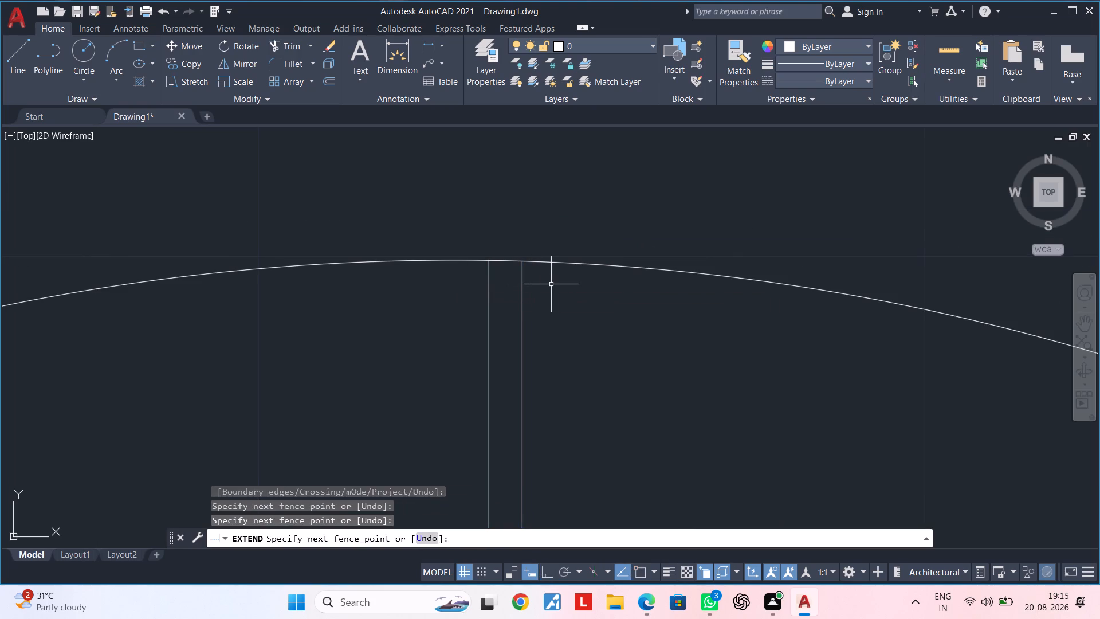
Trim away the circle outside the door opening, keeping the quarter arc between the leaf and the right frame rectangle.
key("Escape")
type("tr")
key("space")
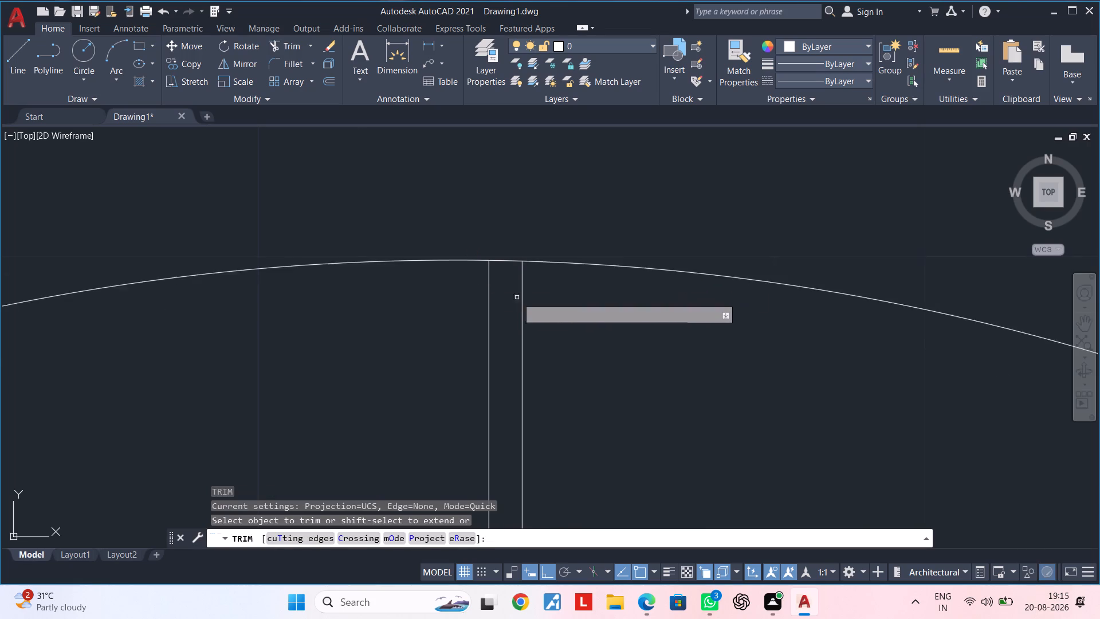
scroll(524, 303, "down", 4)
middle_click_drag(571, 311, 610, 150)
scroll(657, 366, "down", 2)
middle_click_drag(657, 340, 645, 218)
scroll(741, 303, "up", 1)
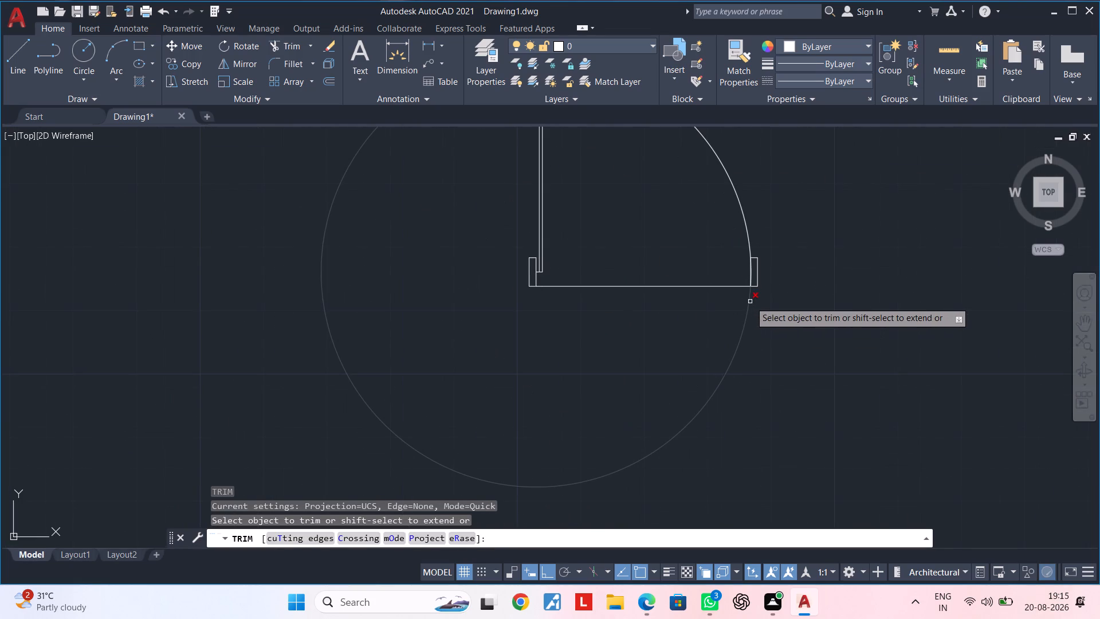
left_click(751, 301)
scroll(692, 323, "down", 2)
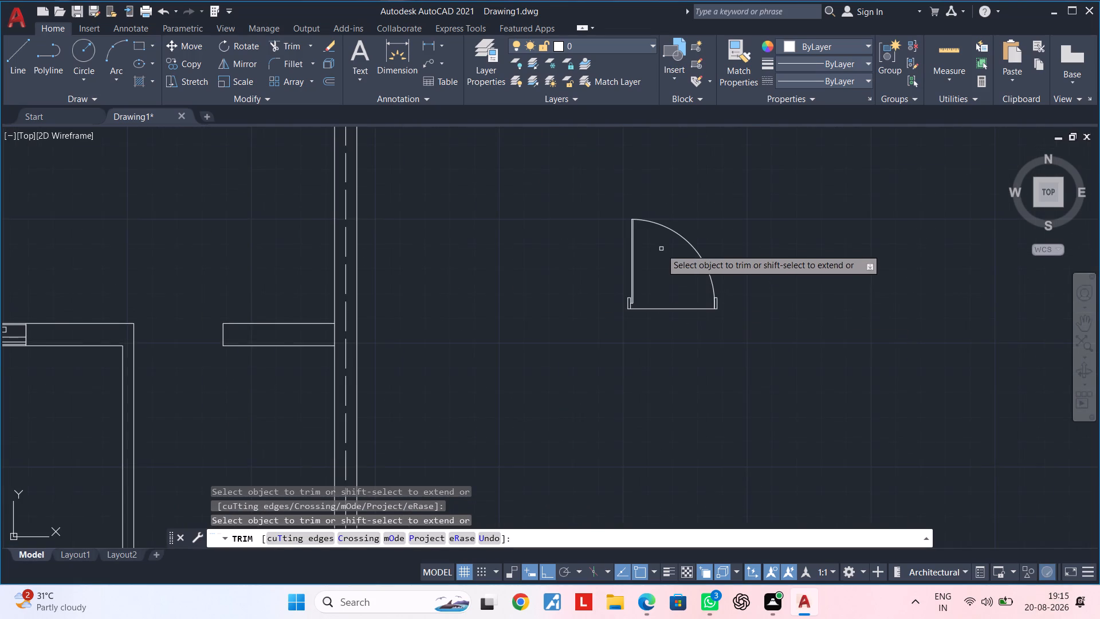
Trim the short connecting line between the left frame rectangle and the door leaf.
scroll(653, 242, "up", 3)
middle_click_drag(638, 250, 620, 310)
scroll(620, 311, "down", 1)
middle_click_drag(619, 311, 604, 199)
scroll(611, 346, "up", 2)
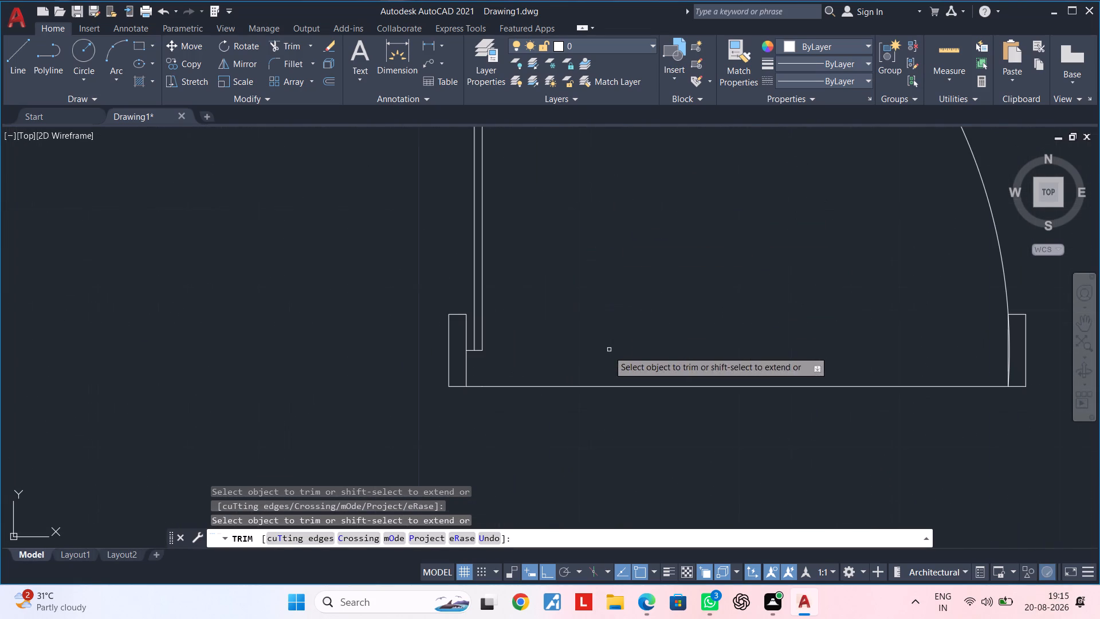
scroll(441, 356, "up", 2)
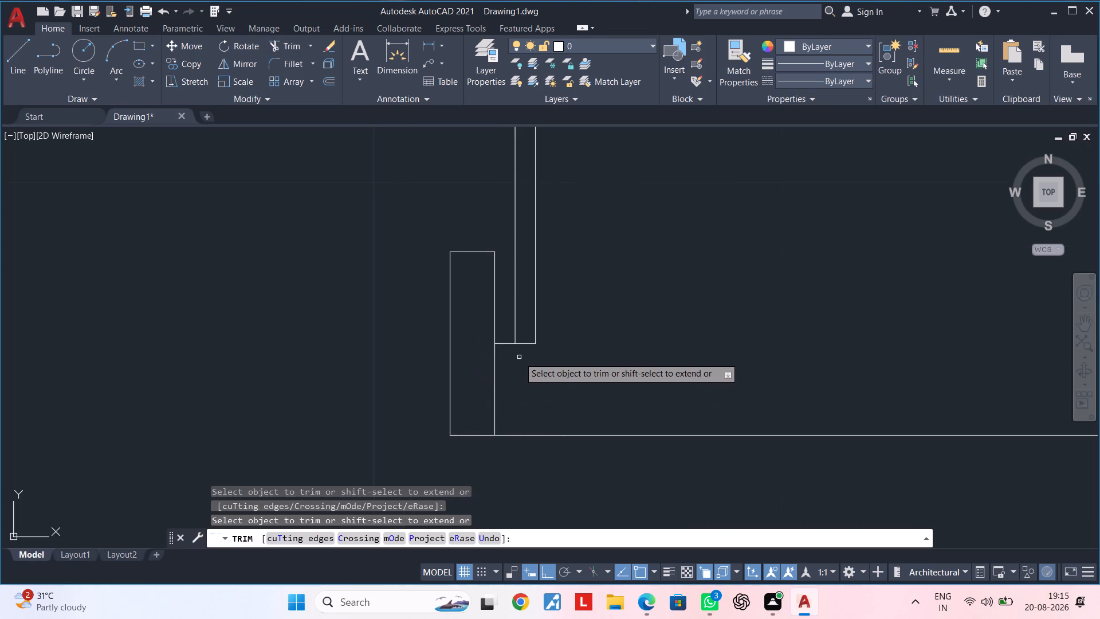
scroll(519, 357, "up", 2)
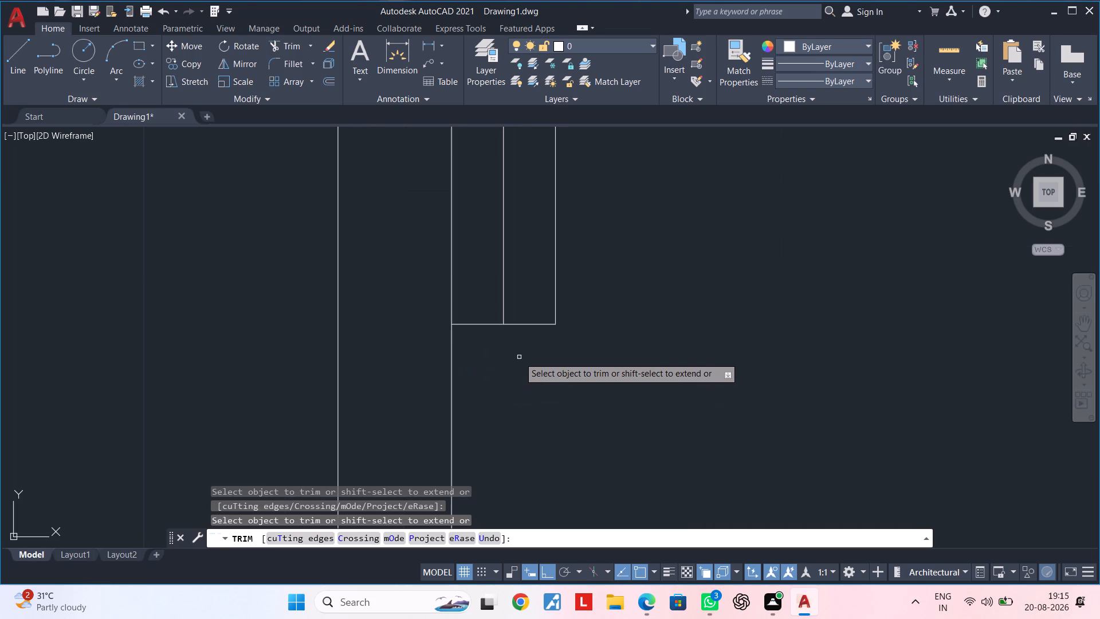
scroll(539, 365, "down", 2)
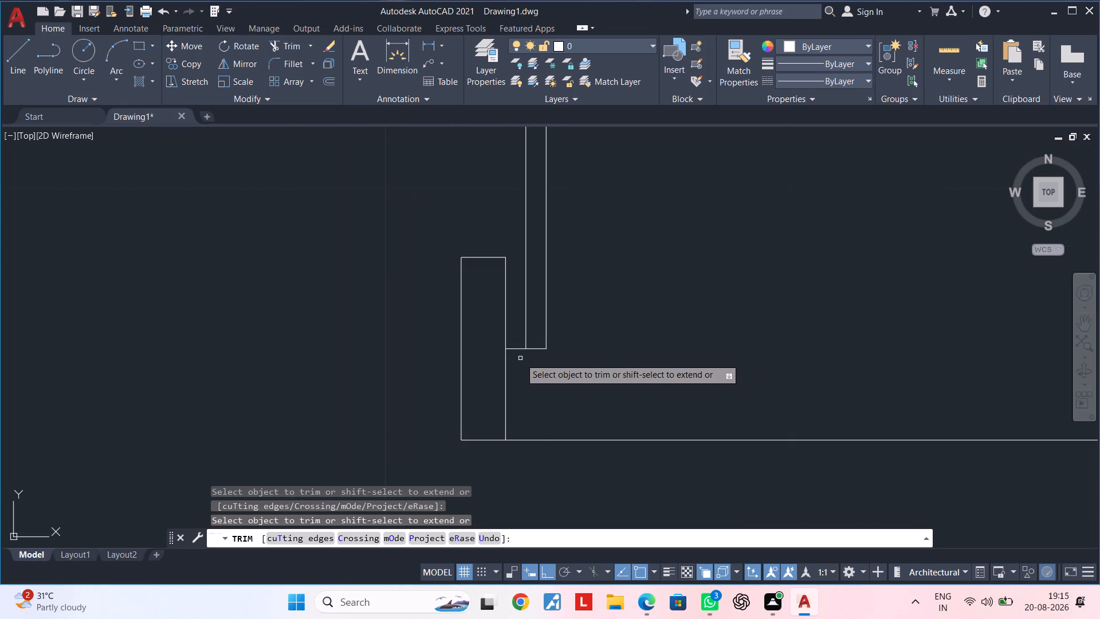
left_click(517, 349)
key("Escape")
key("Escape")
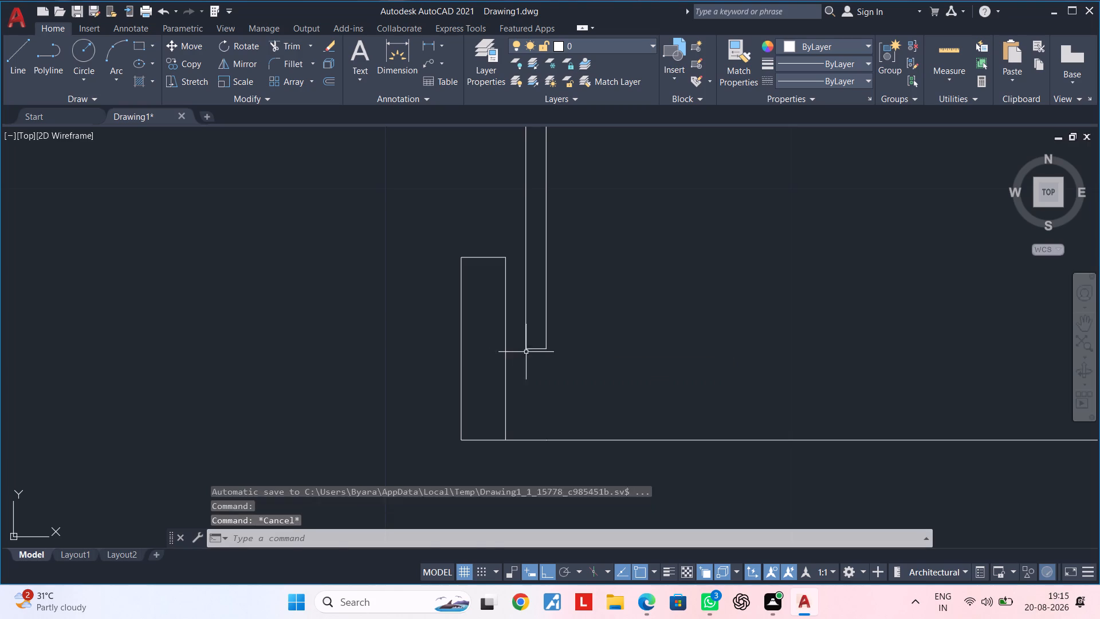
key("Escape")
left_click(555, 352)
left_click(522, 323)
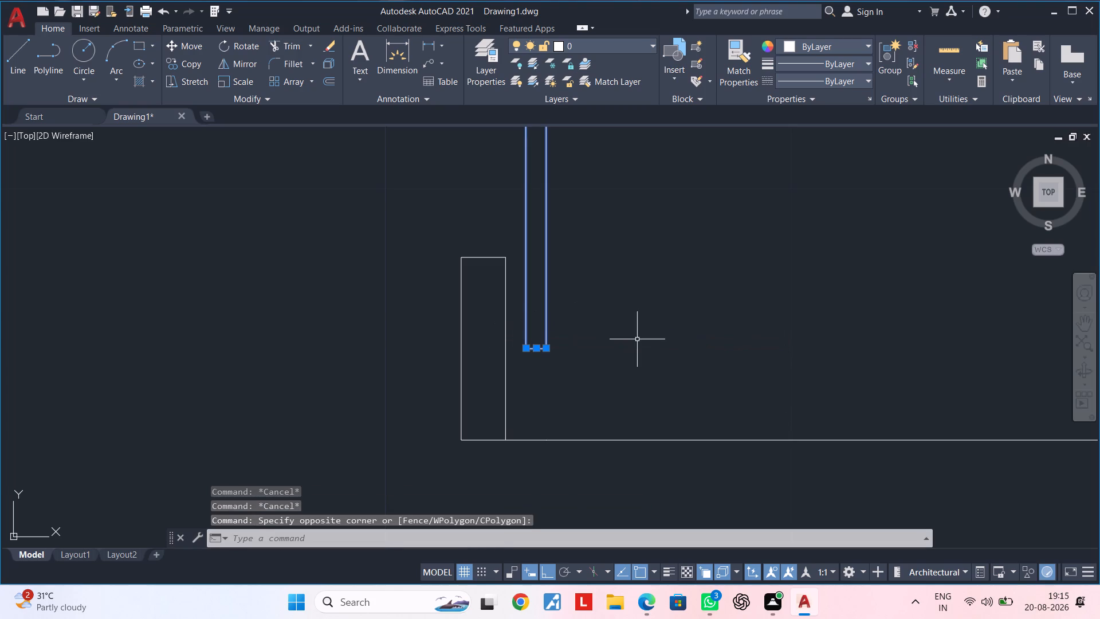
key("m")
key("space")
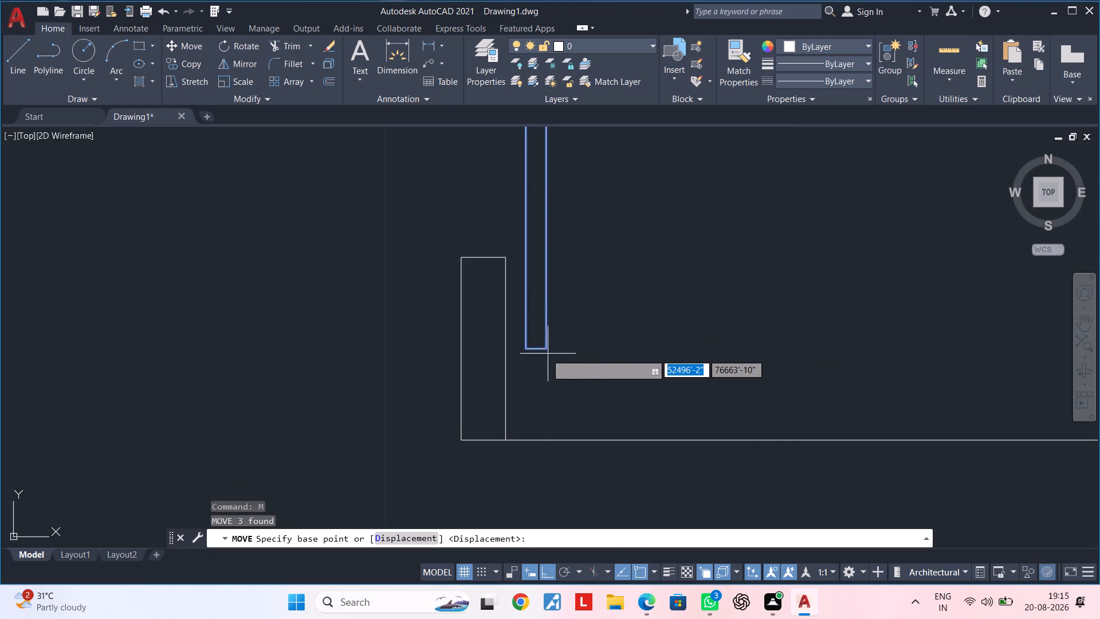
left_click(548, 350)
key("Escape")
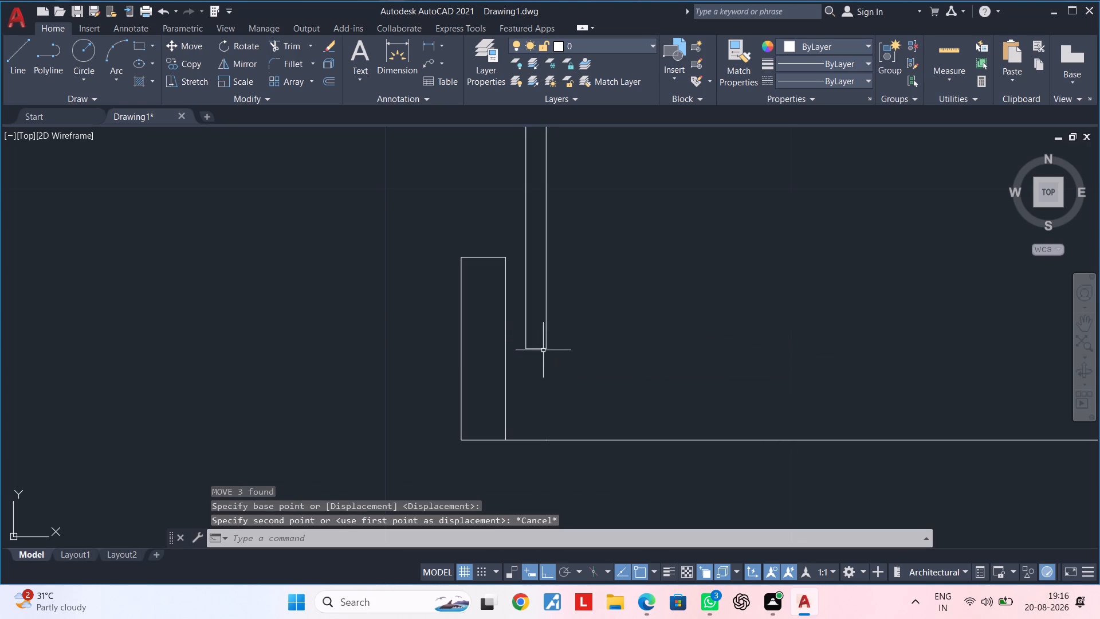
Move the door leaf's three lines by its lower left corner onto the left frame rectangle's inner edge.
left_click(563, 354)
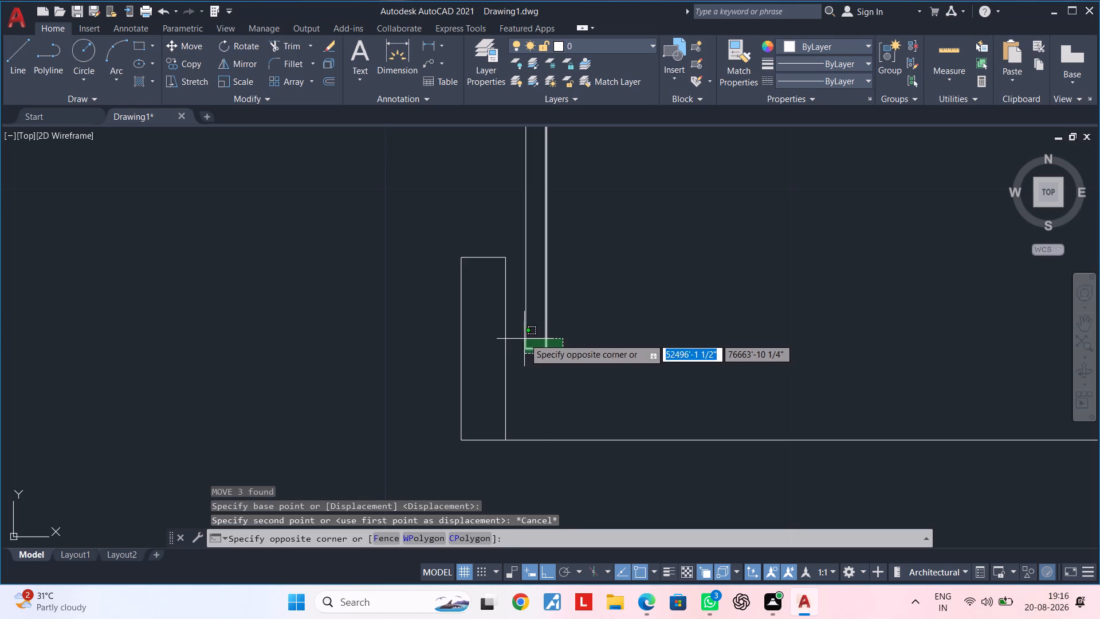
left_click(522, 334)
key("m")
key("space")
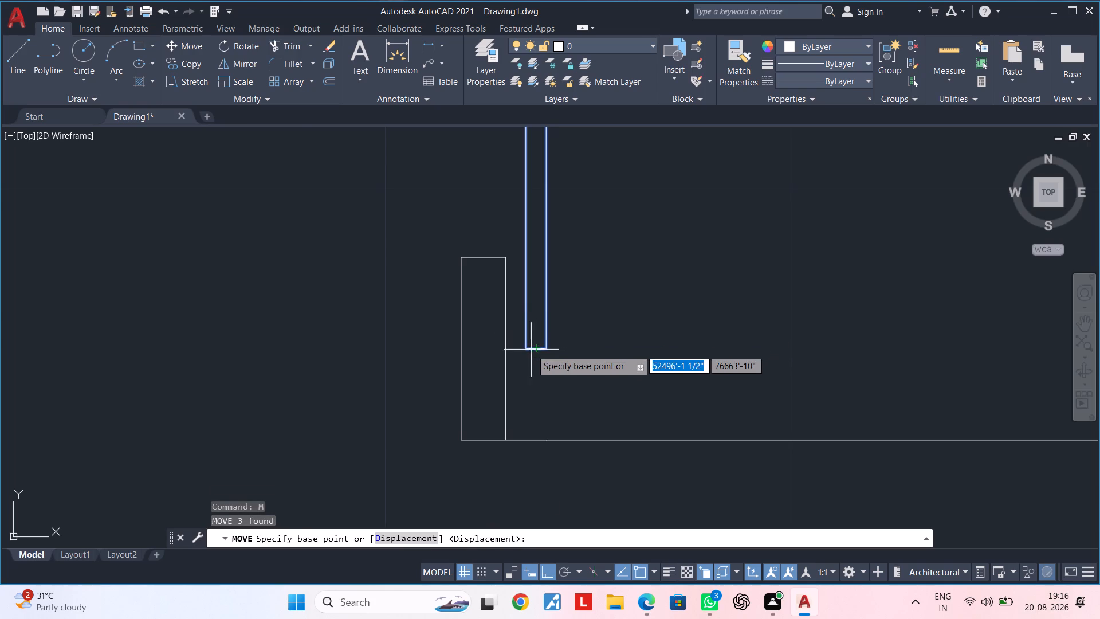
scroll(522, 354, "up", 1)
left_click(527, 346)
left_click(493, 346)
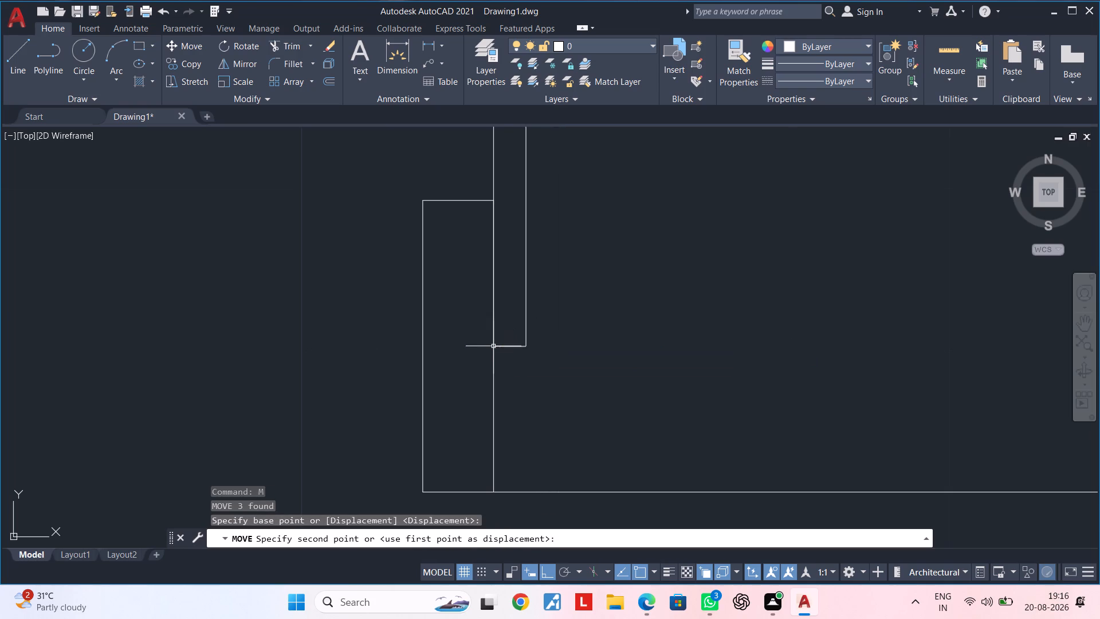
scroll(540, 352, "down", 4)
scroll(639, 354, "down", 1)
middle_click_drag(662, 351, 576, 371)
key("Escape")
key("Escape")
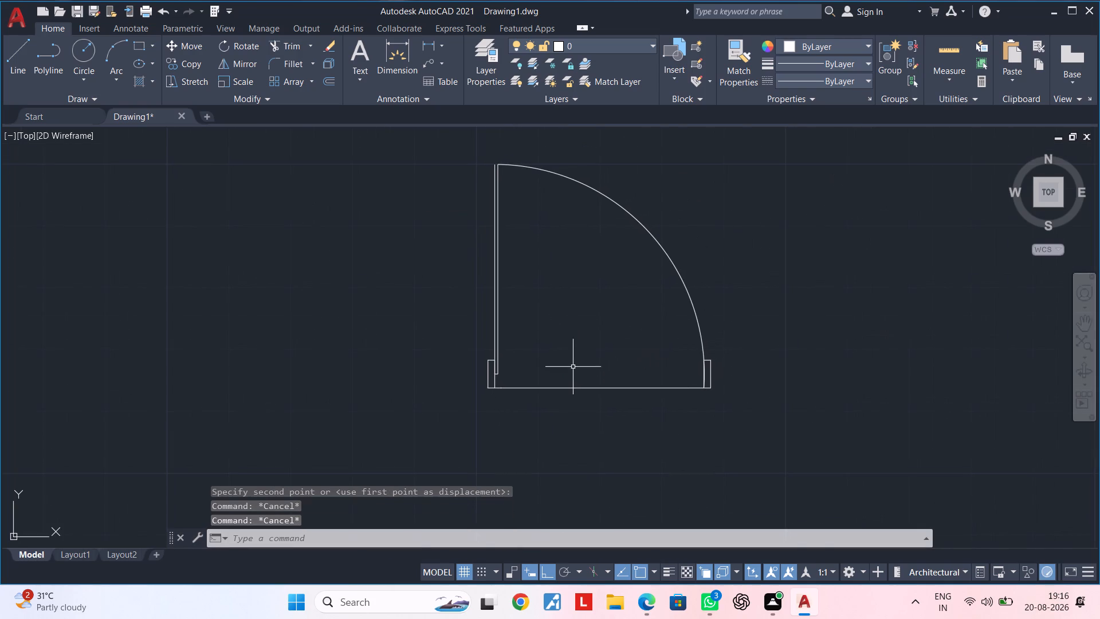
Stretch the swing arc's upper end to the top of the door leaf's left line.
middle_click_drag(561, 303, 598, 438)
scroll(557, 299, "up", 3)
middle_click_drag(517, 319, 606, 319)
scroll(561, 307, "up", 2)
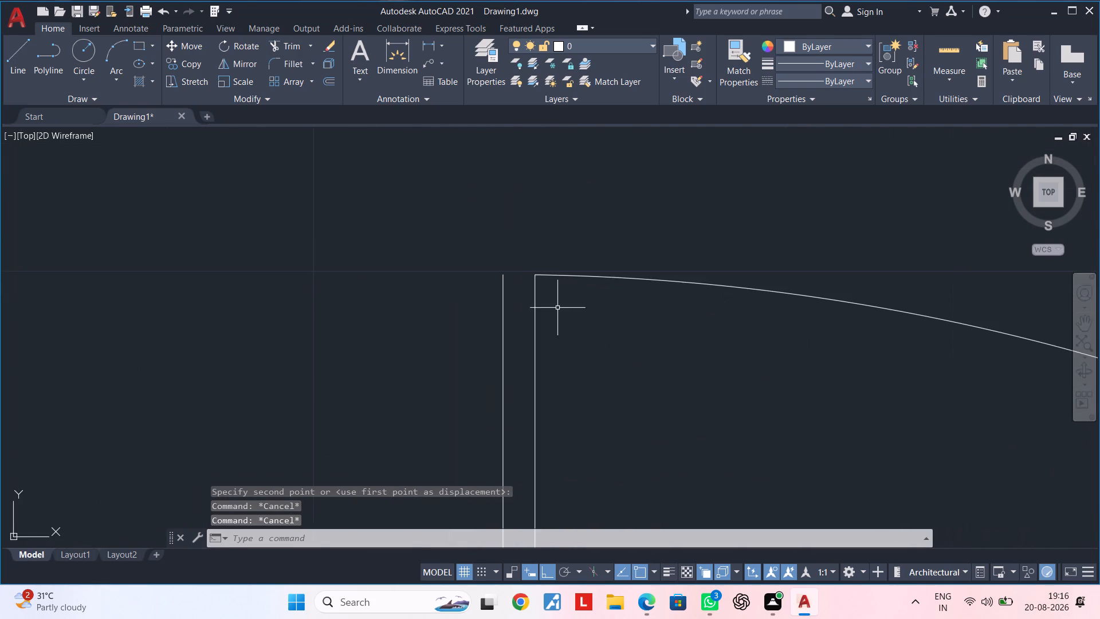
middle_click_drag(559, 308, 600, 319)
key("Escape")
key("Escape")
left_click(596, 287)
left_click(573, 287)
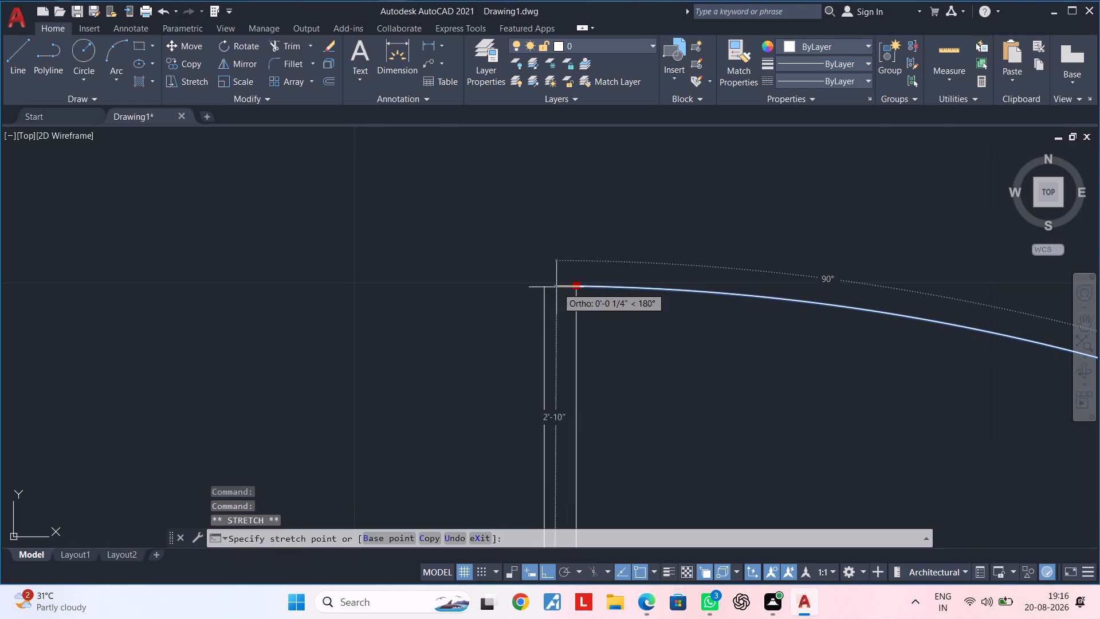
left_click(545, 288)
scroll(567, 308, "down", 6)
key("Escape")
middle_click_drag(638, 360, 619, 258)
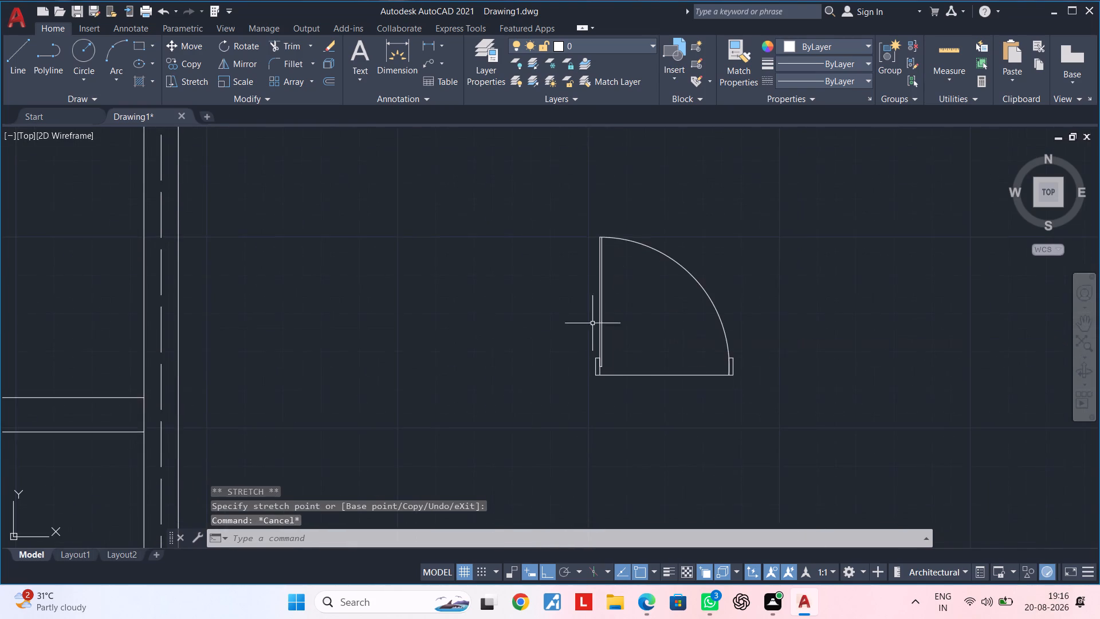
Trim the part of the swing arc that runs inside the right frame rectangle.
scroll(592, 356, "up", 2)
middle_click_drag(693, 366, 571, 366)
scroll(825, 383, "up", 4)
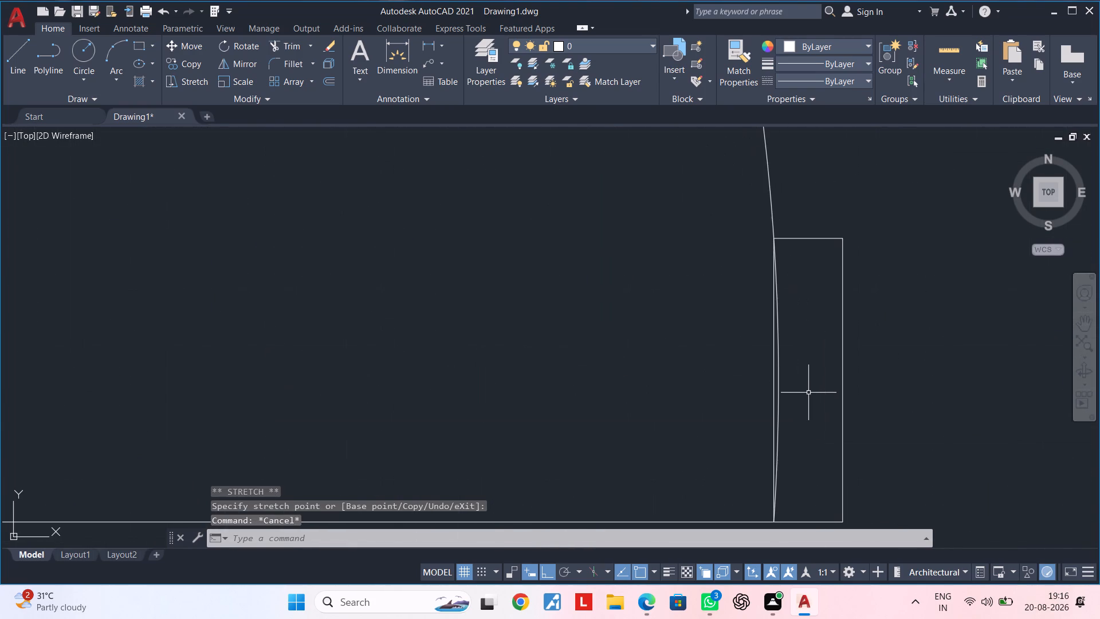
scroll(803, 389, "up", 1)
key("Escape")
type("tr")
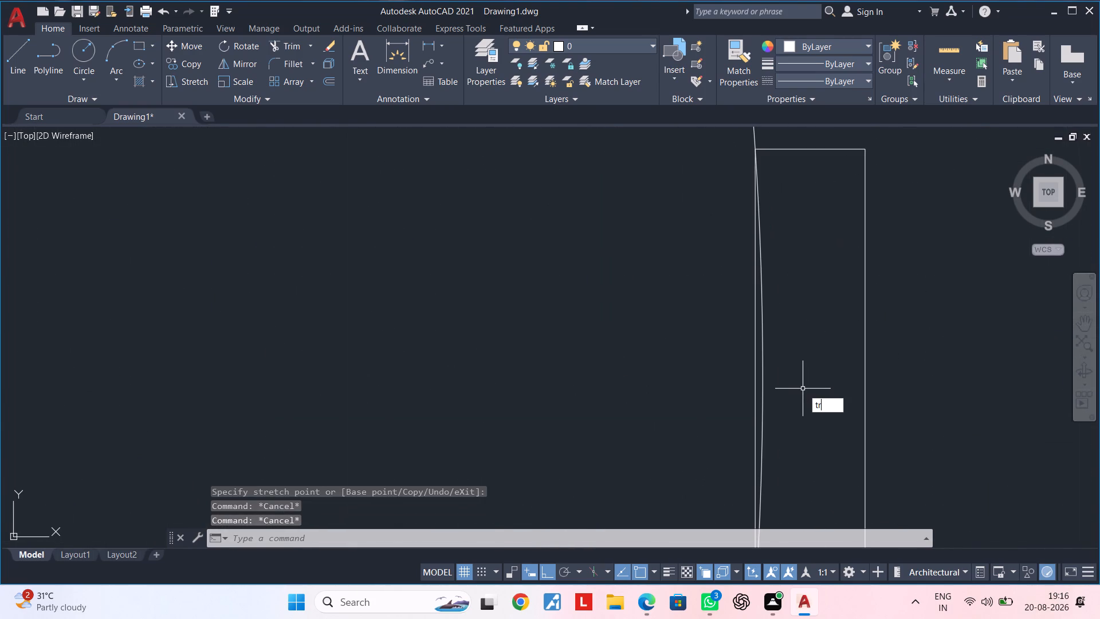
key("space")
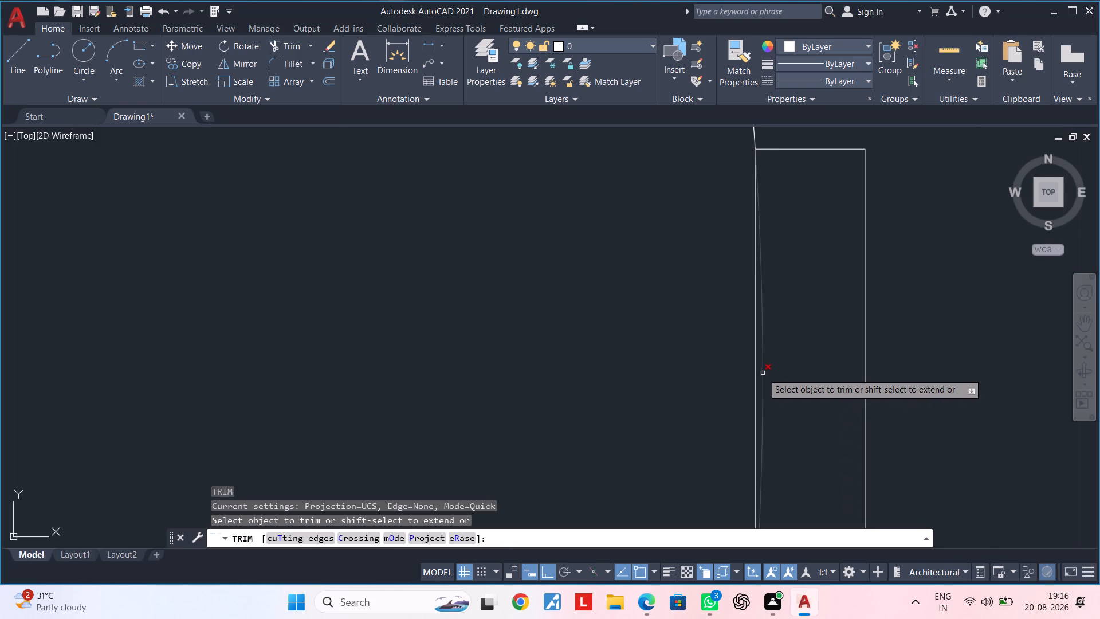
left_click(763, 373)
scroll(763, 373, "down", 4)
key("Escape")
key("Escape")
scroll(666, 378, "down", 2)
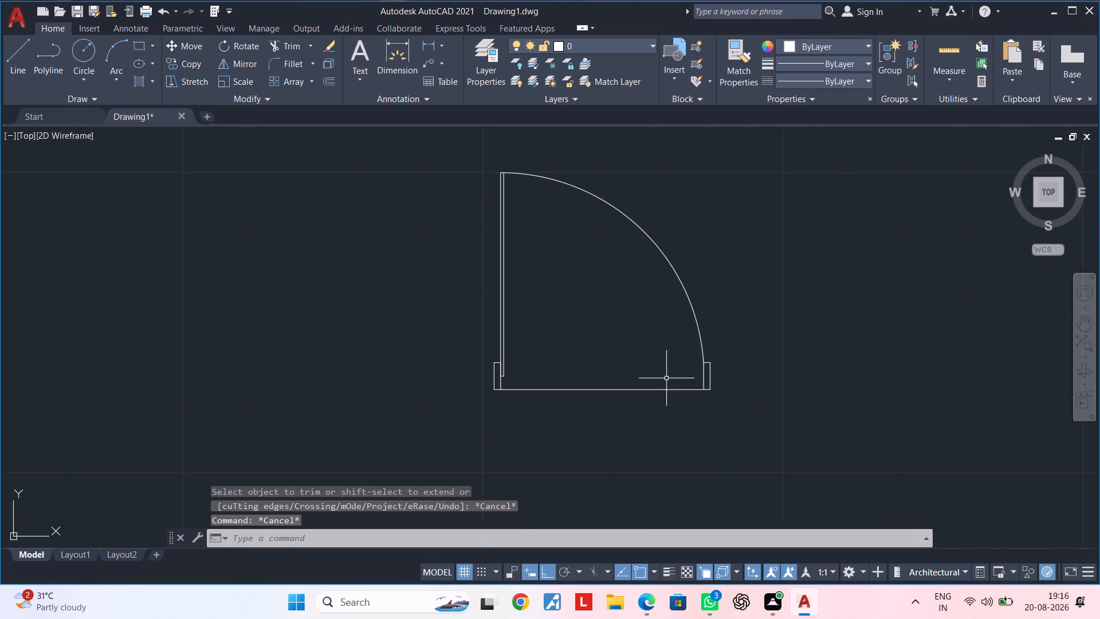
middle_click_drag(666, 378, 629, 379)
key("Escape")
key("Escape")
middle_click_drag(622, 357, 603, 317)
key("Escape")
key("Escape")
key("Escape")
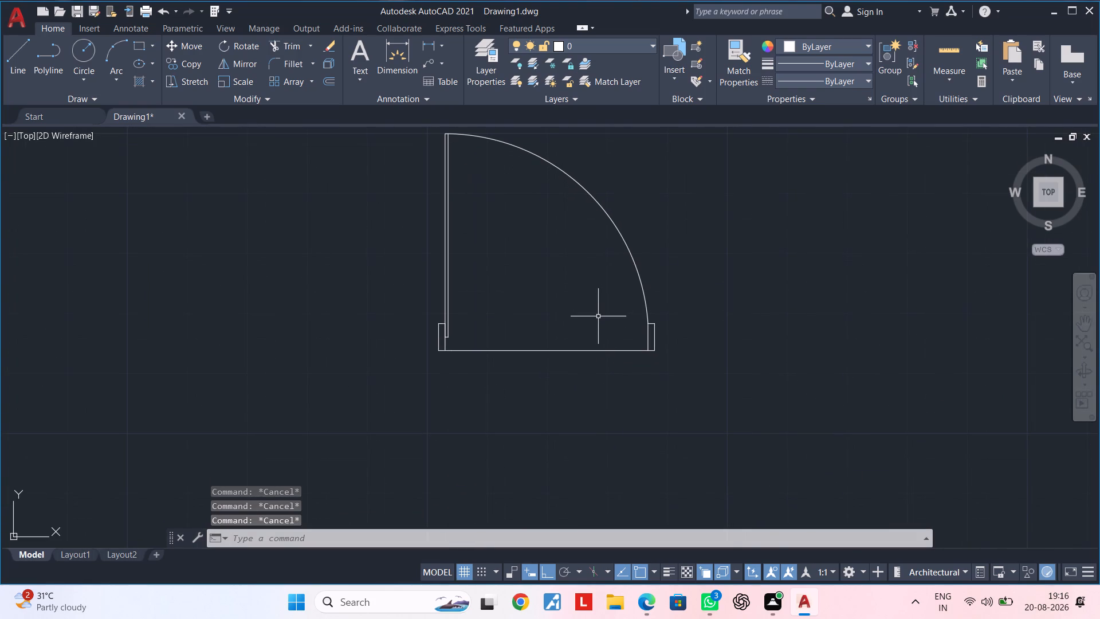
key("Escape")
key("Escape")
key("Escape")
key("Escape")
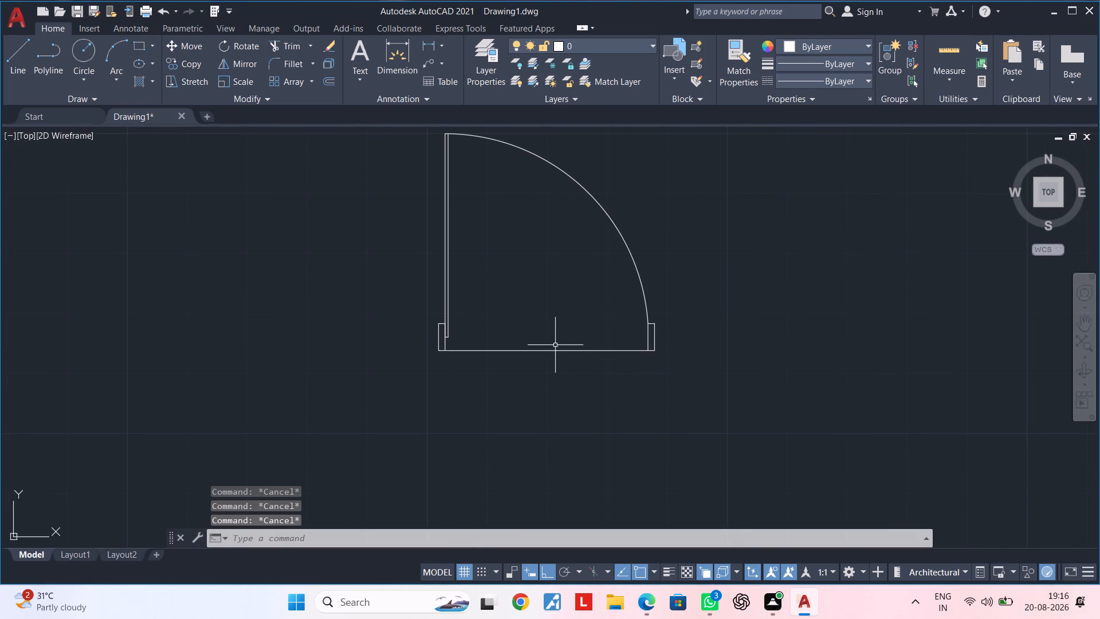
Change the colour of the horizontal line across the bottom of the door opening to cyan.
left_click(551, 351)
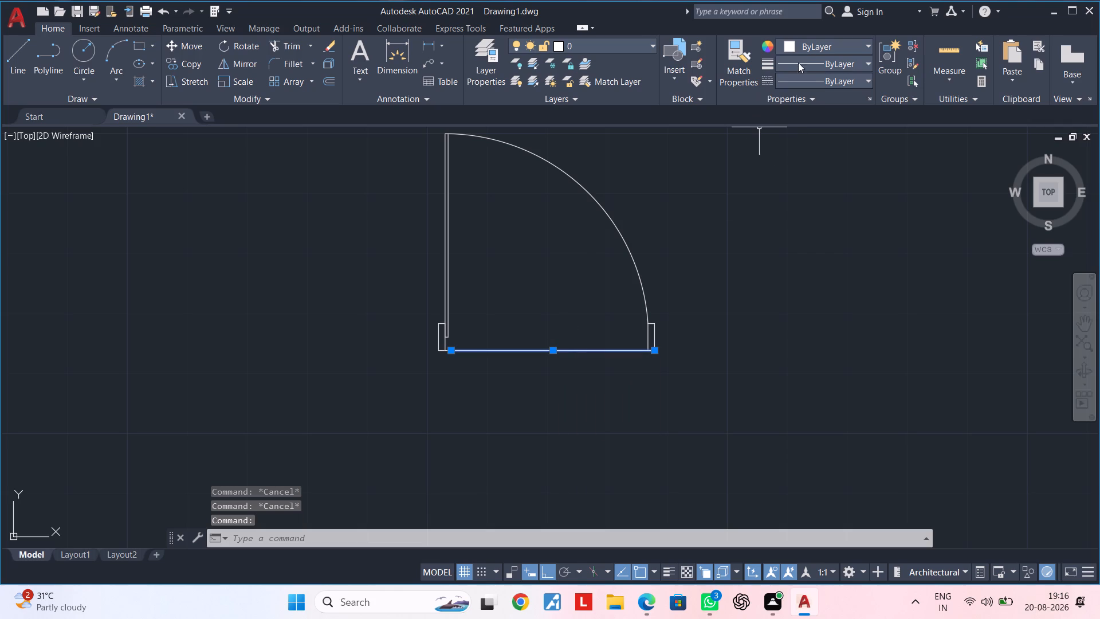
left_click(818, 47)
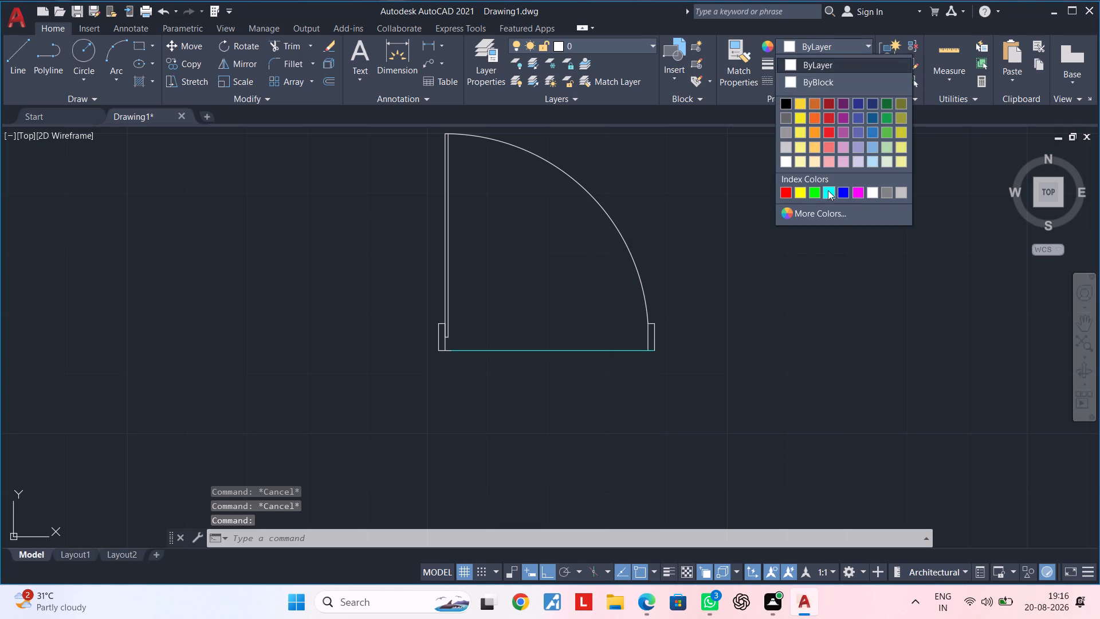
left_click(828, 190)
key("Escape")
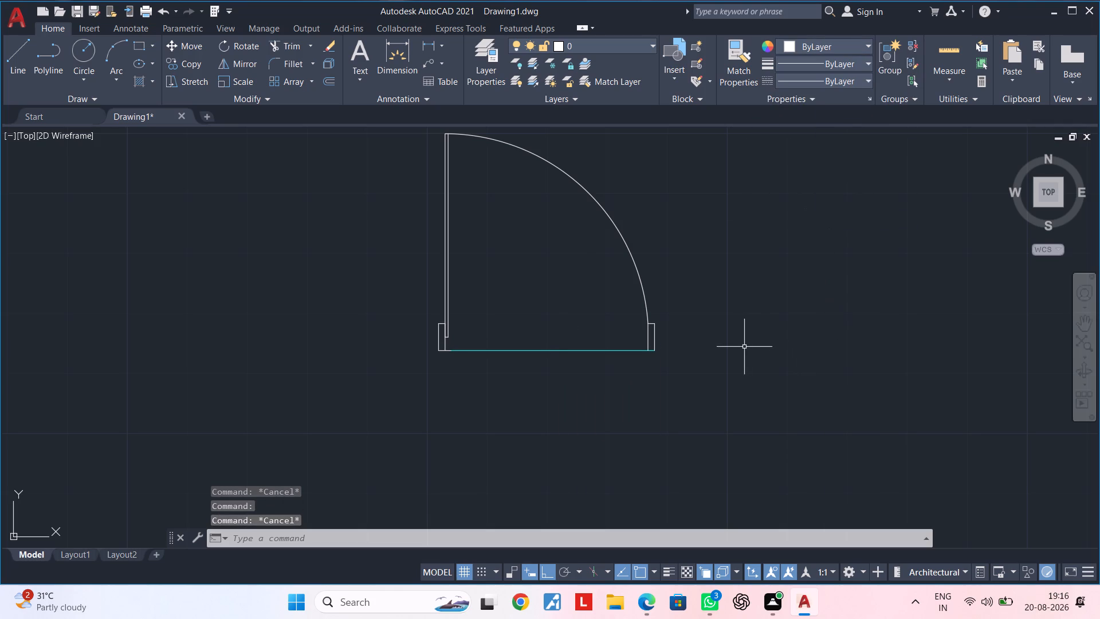
Join all the door's lines, frame rectangles and swing arc into polylines.
scroll(741, 347, "down", 1)
middle_click_drag(741, 347, 698, 355)
key("Escape")
left_click(700, 377)
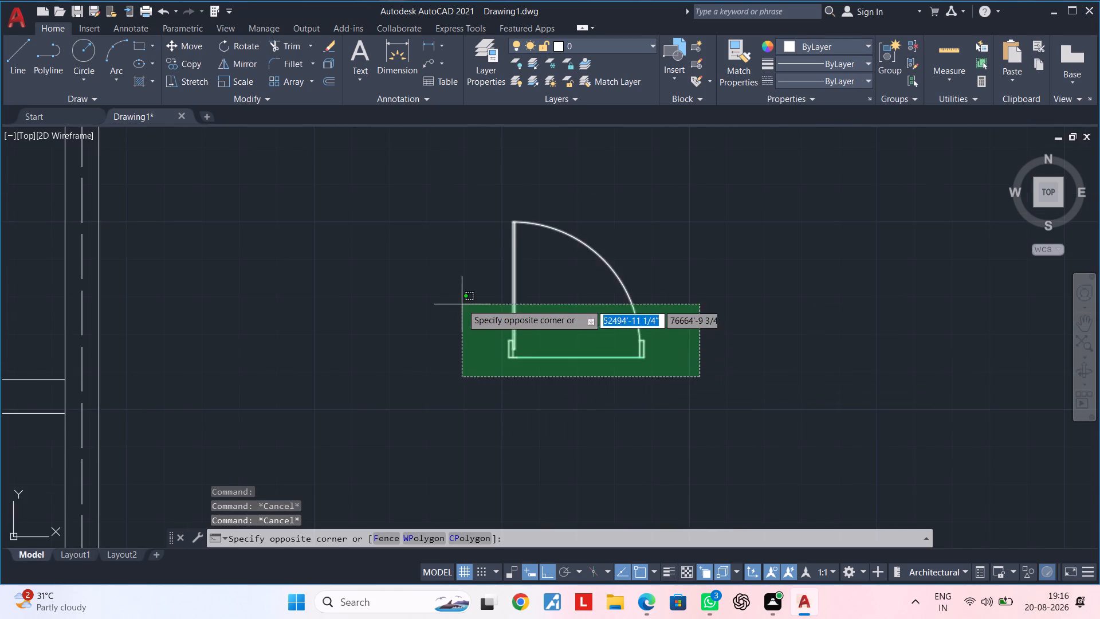
left_click(460, 206)
key("j")
key("space")
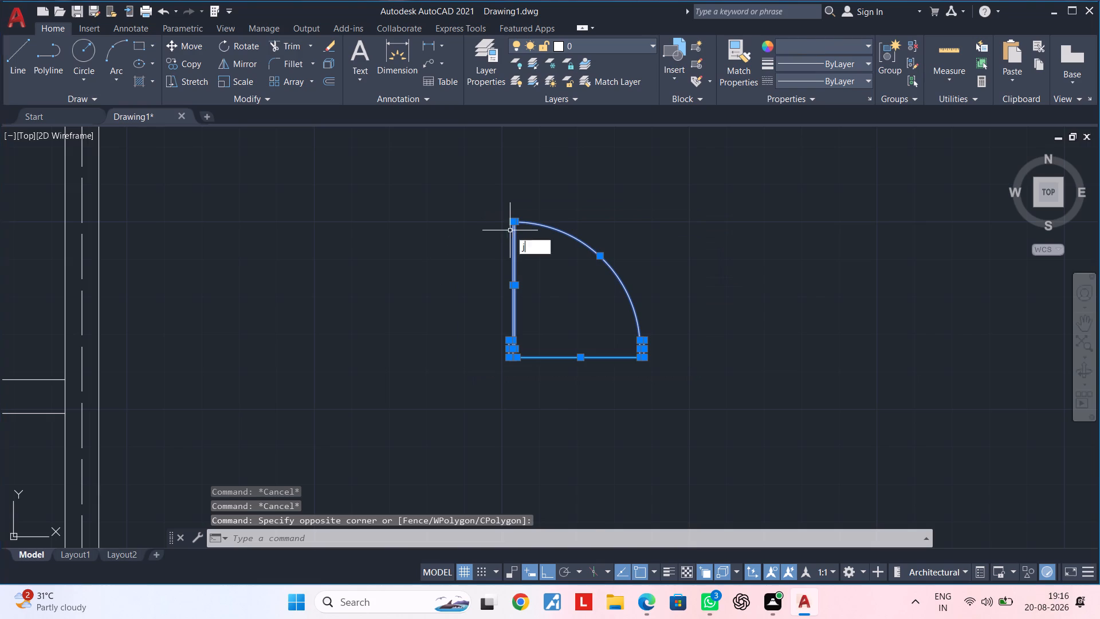
left_click(678, 390)
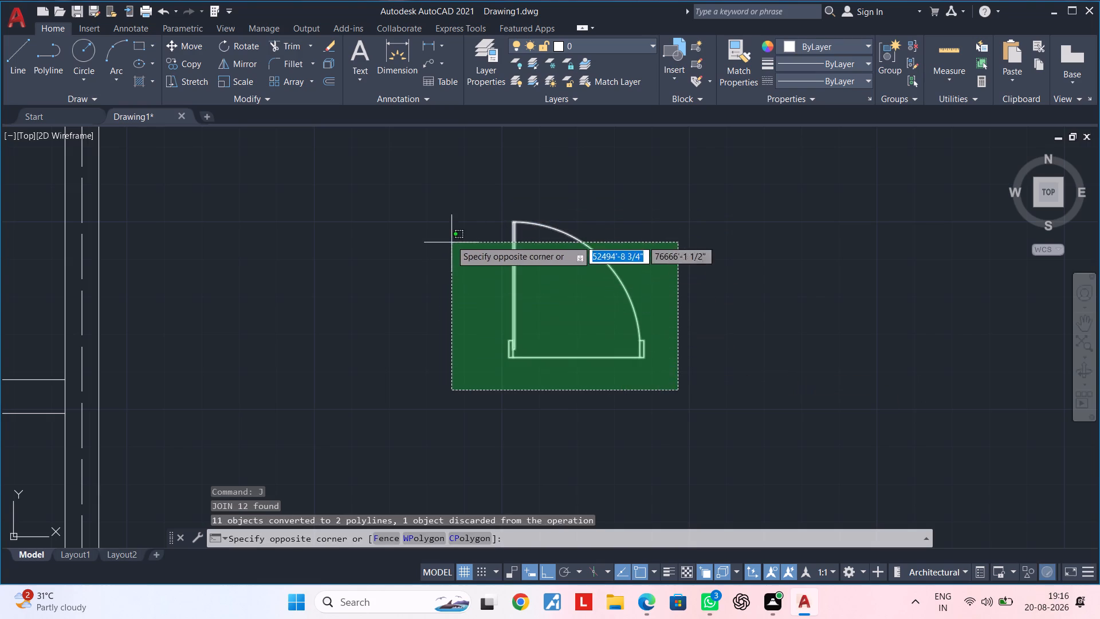
left_click(448, 210)
key("Escape")
key("Escape")
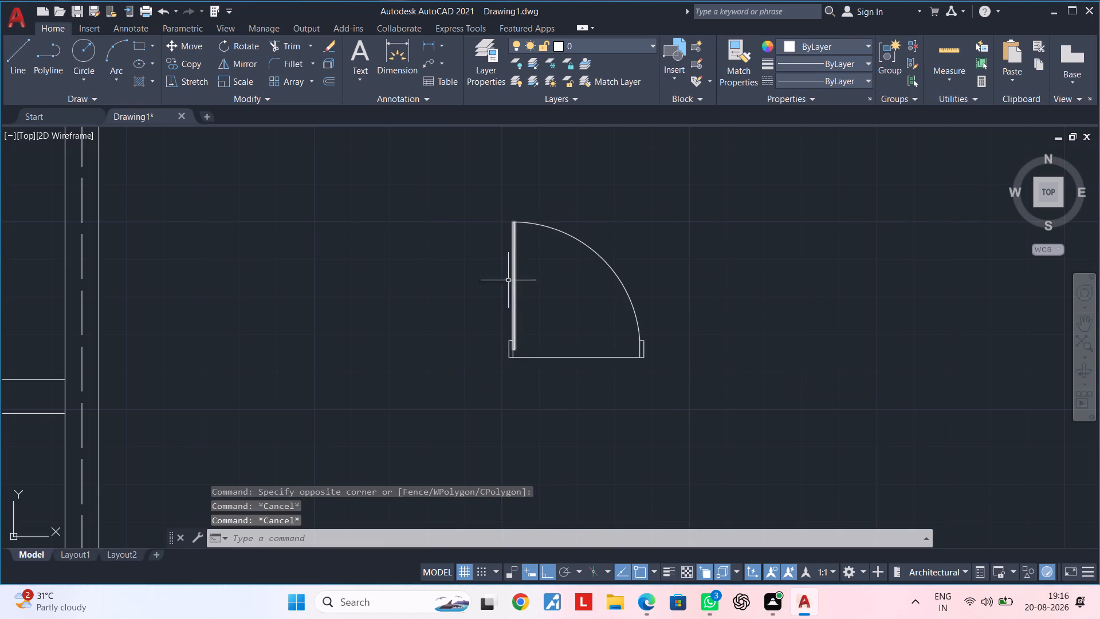
Examine the joined door's leaf, swing arc and frame corners.
scroll(499, 343, "up", 4)
scroll(499, 343, "down", 3)
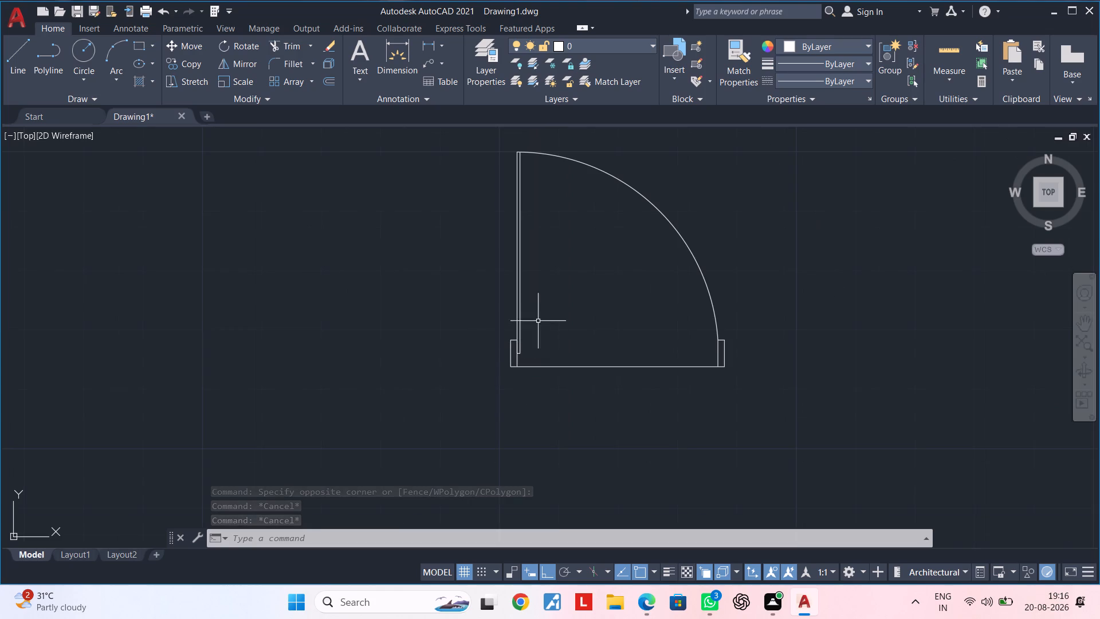
middle_click(547, 394)
scroll(514, 158, "up", 3)
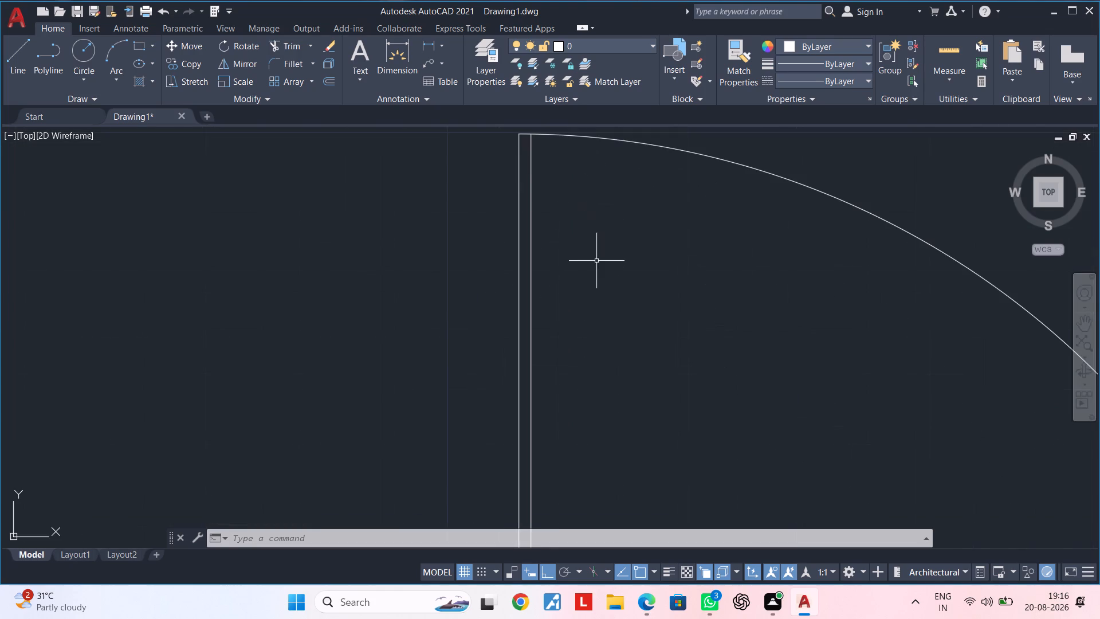
scroll(595, 268, "down", 3)
middle_click_drag(666, 271, 503, 226)
scroll(524, 277, "down", 1)
middle_click_drag(525, 277, 496, 289)
key("Escape")
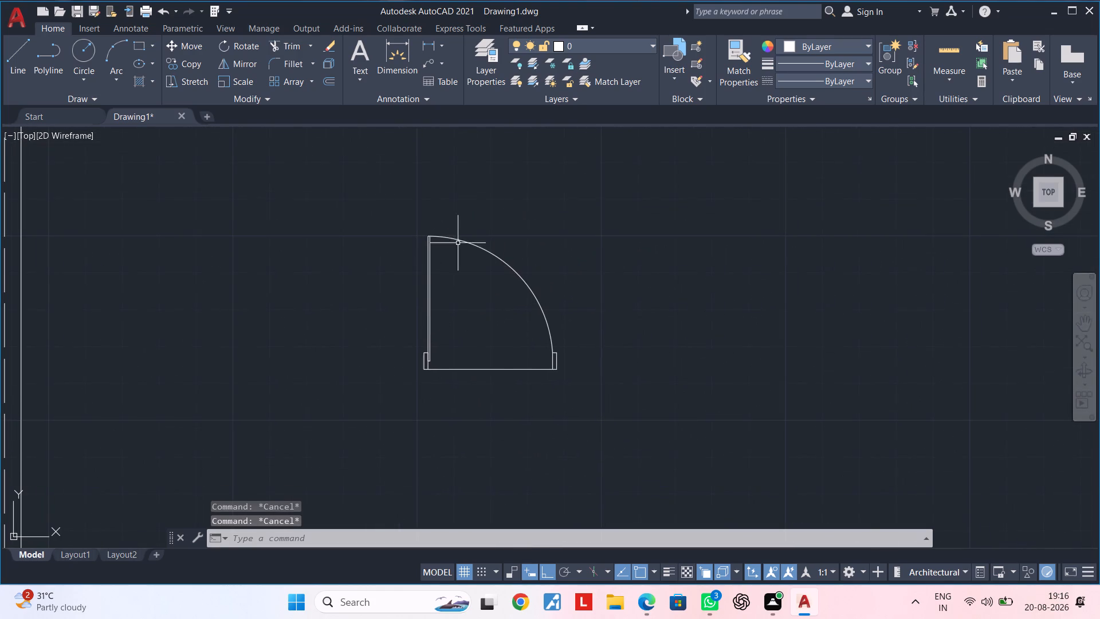
Define the joined door, with its frame, leaf and swing arc, as a block named KWD.
key("Escape")
left_click(376, 178)
left_click(645, 410)
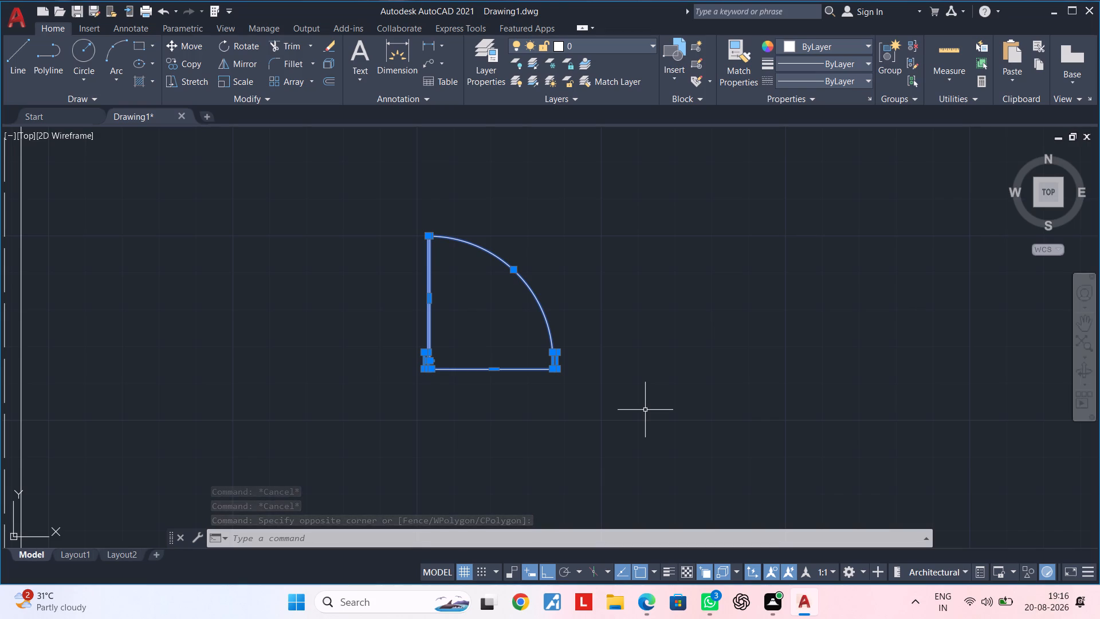
type("b")
key("space")
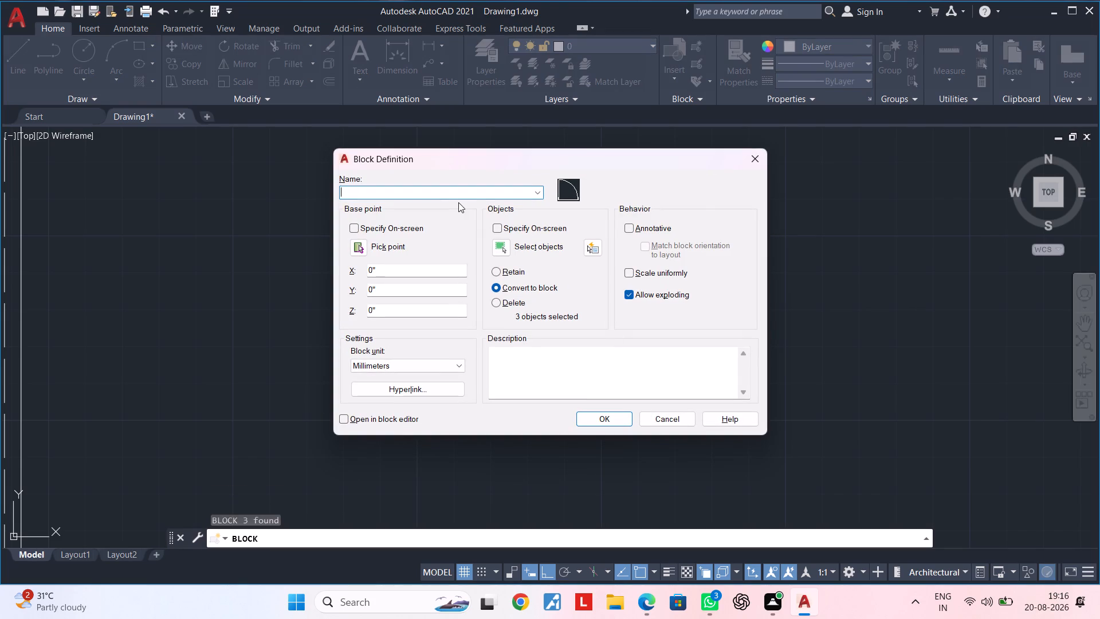
left_click(457, 194)
key("k")
key("BackSpace")
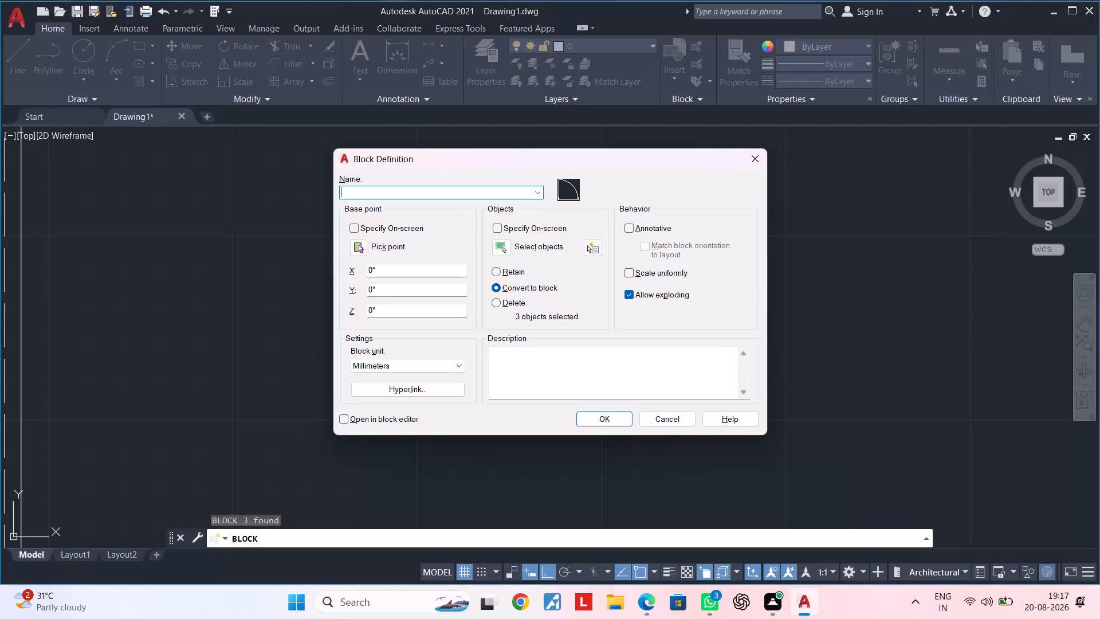
key("shift+k")
key("shift+d")
left_click(394, 193)
key("BackSpace")
type("WD")
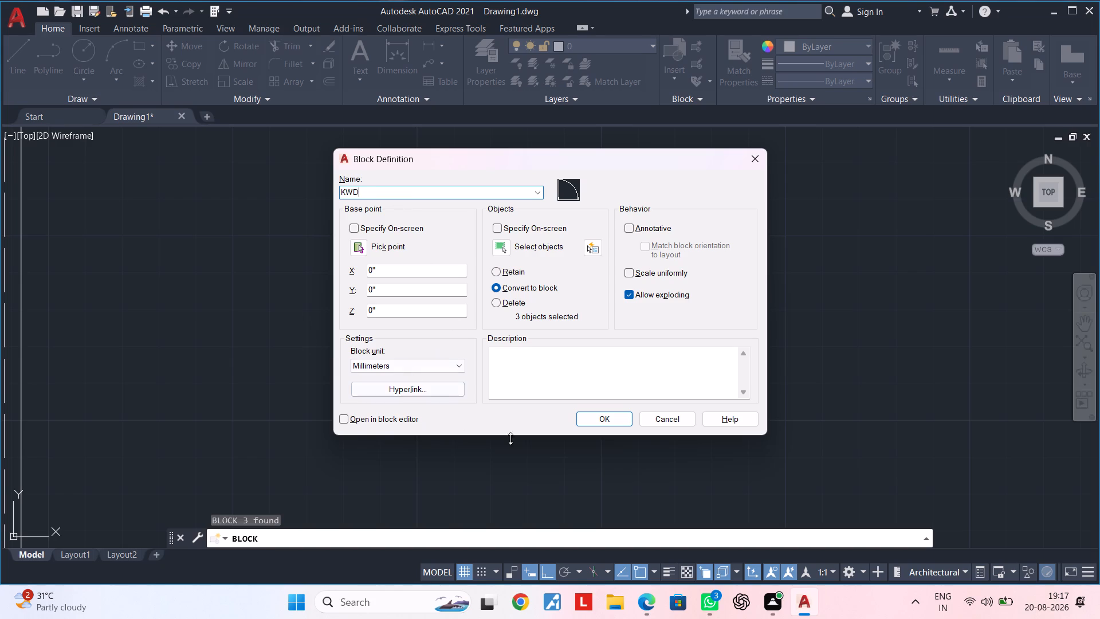
left_click(600, 418)
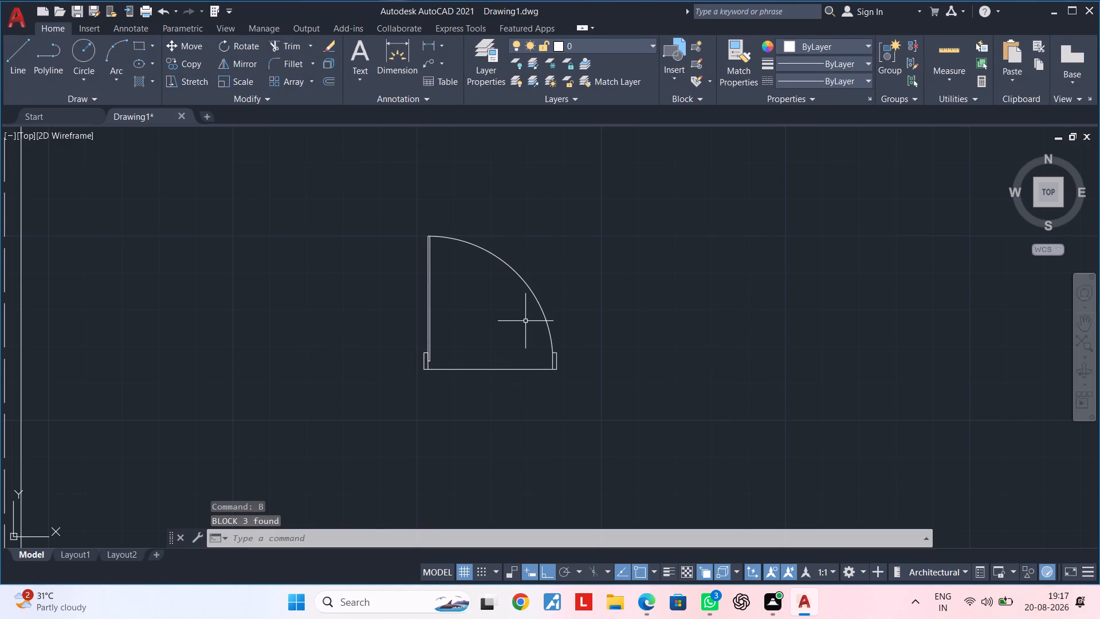
Mirror the KWD door block about a vertical line just to its right, keeping the source block.
scroll(541, 307, "down", 2)
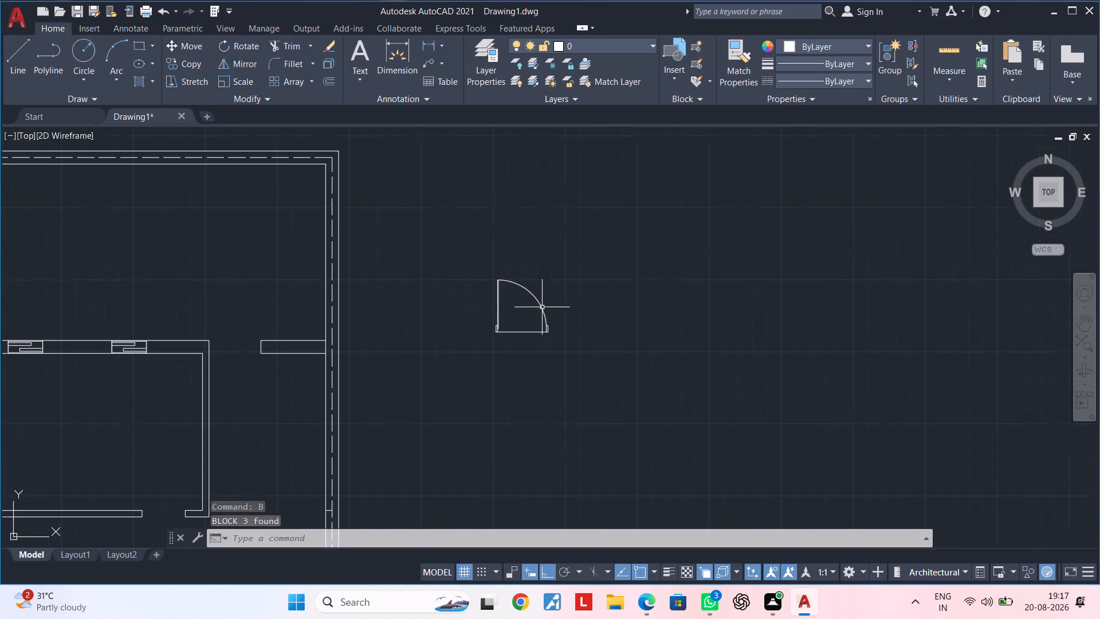
middle_click_drag(560, 304, 625, 302)
key("Escape")
key("Escape")
left_click(651, 252)
left_click(514, 360)
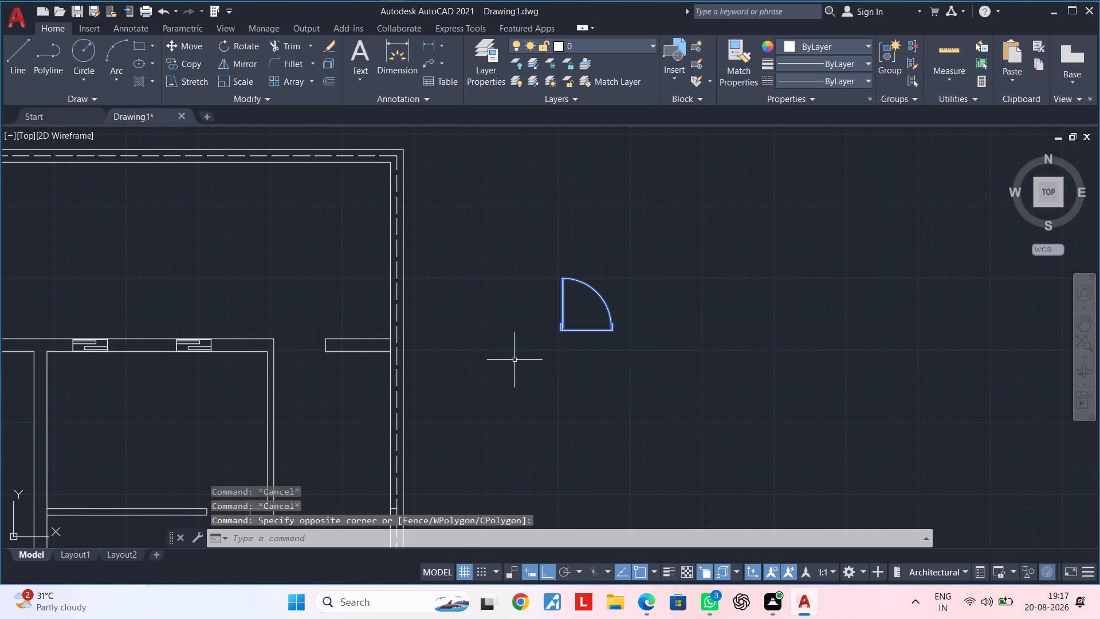
type("mi")
key("space")
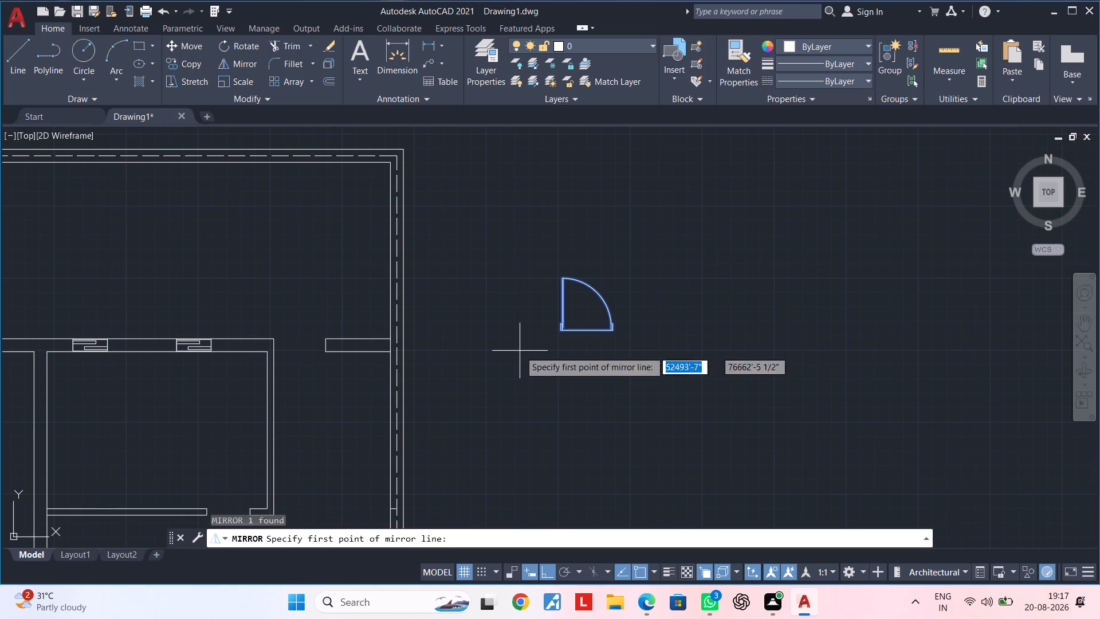
left_click(645, 288)
left_click(642, 355)
left_click_drag(669, 406, 642, 355)
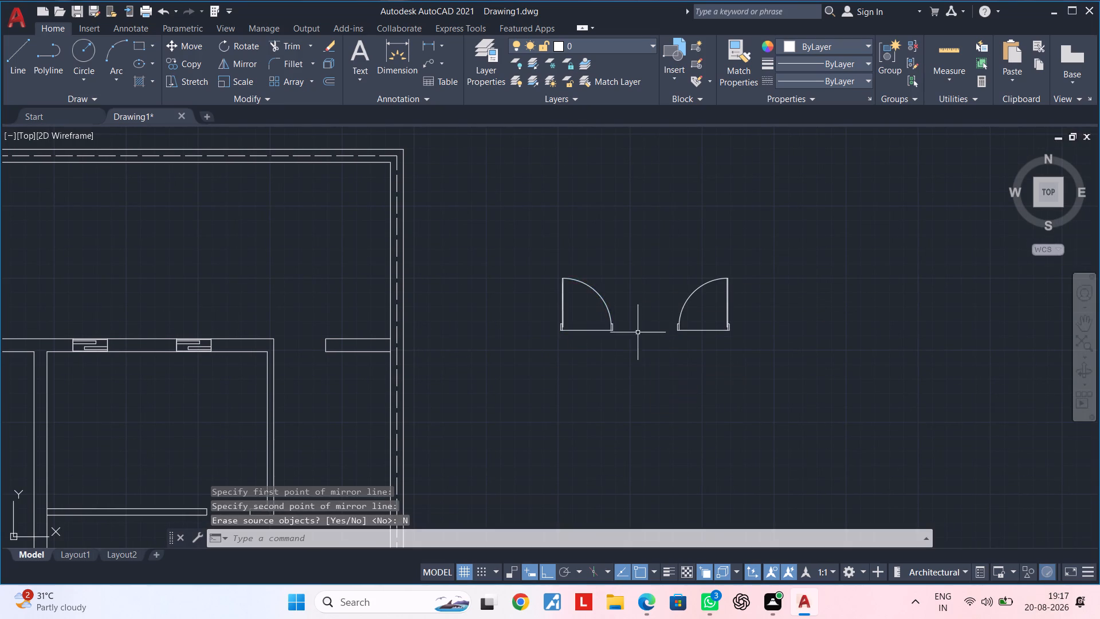
Mirror the original door block about a horizontal line below it, keeping the source, to get a downward-swinging copy.
middle_click_drag(600, 309, 593, 303)
key("Escape")
left_click(532, 253)
left_click(635, 355)
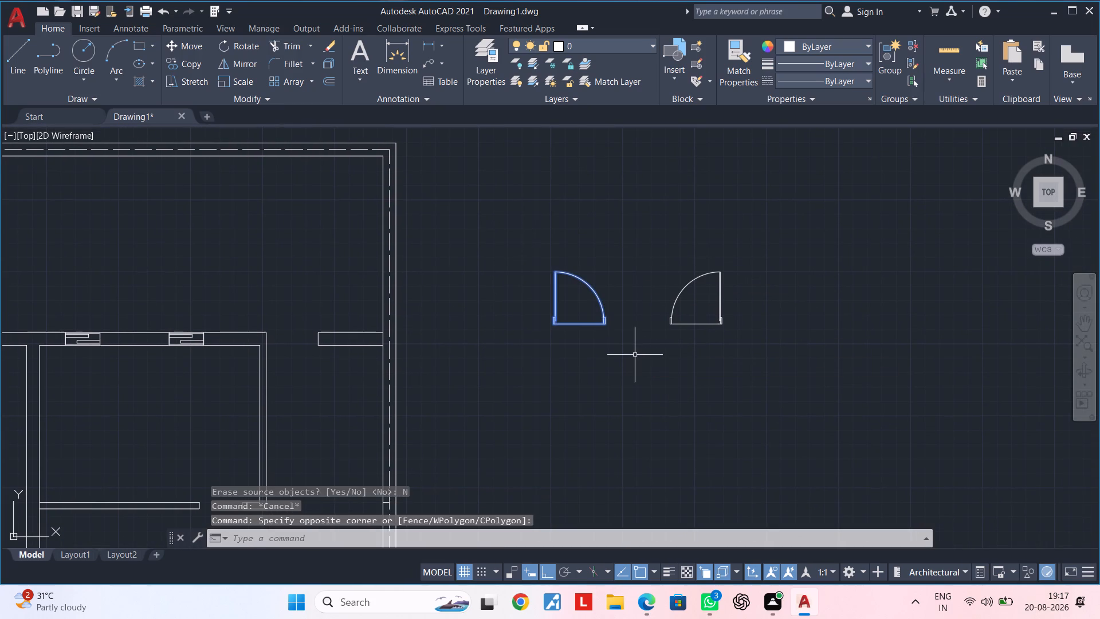
type("mi")
key("space")
left_click_drag(537, 373, 550, 373)
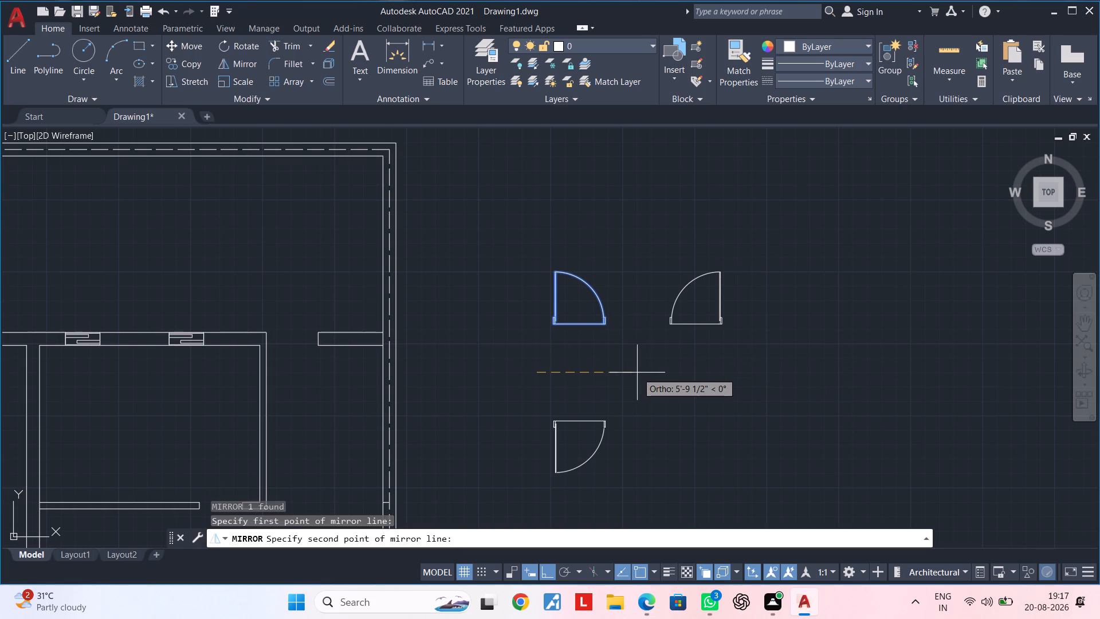
left_click(637, 373)
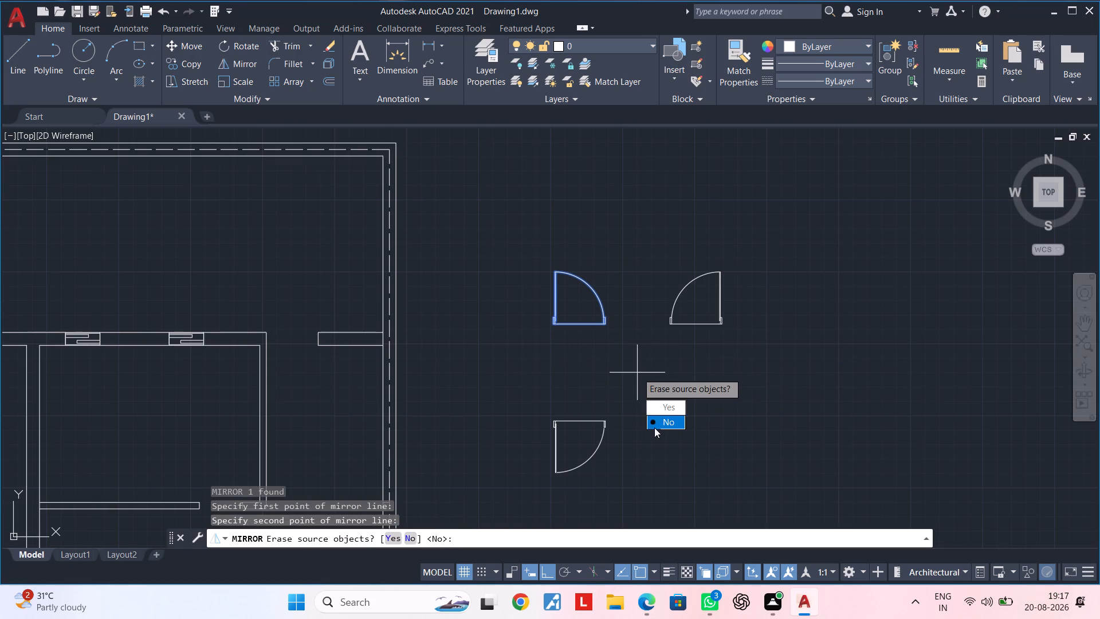
left_click_drag(654, 428, 637, 372)
Examine the mirrored door blocks and their frames beside the floor plan.
middle_click_drag(601, 397, 596, 377)
middle_click_drag(588, 324, 595, 268)
scroll(580, 349, "up", 3)
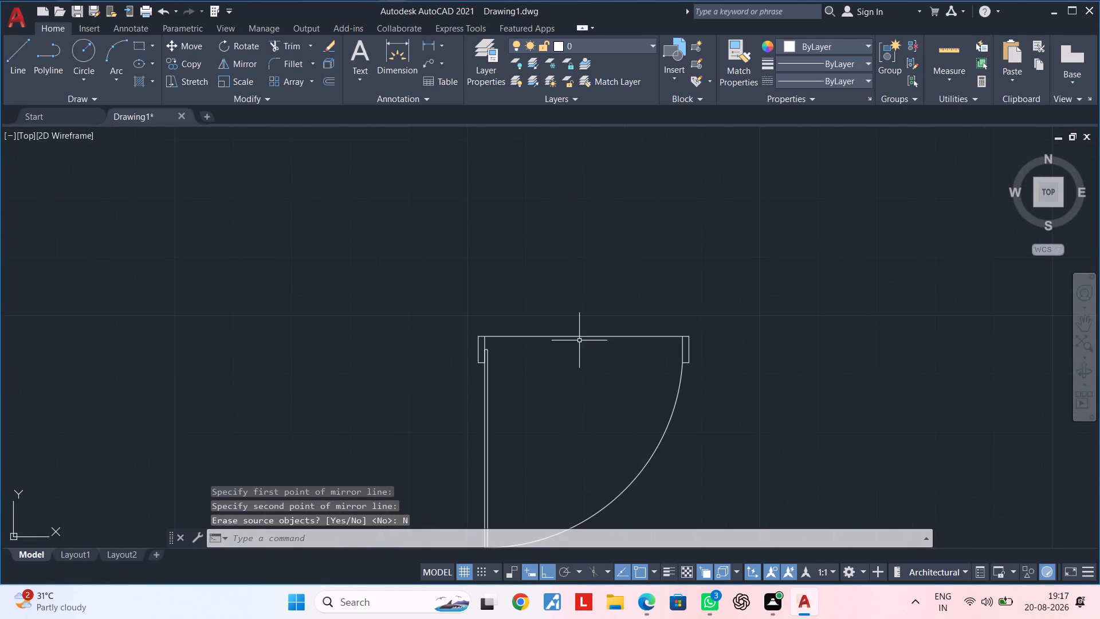
left_click(579, 336)
scroll(579, 336, "down", 4)
key("Escape")
key("Escape")
scroll(589, 268, "up", 1)
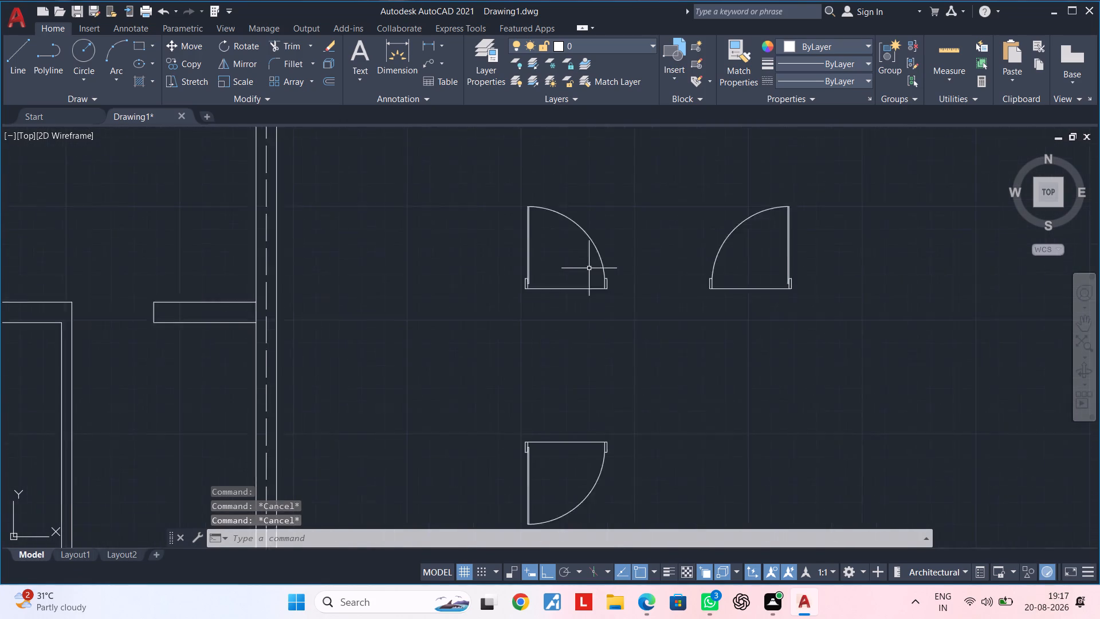
scroll(589, 268, "up", 2)
scroll(571, 307, "down", 4)
Explode the downward-swinging door block below the original.
middle_click_drag(583, 319, 582, 241)
scroll(578, 268, "up", 3)
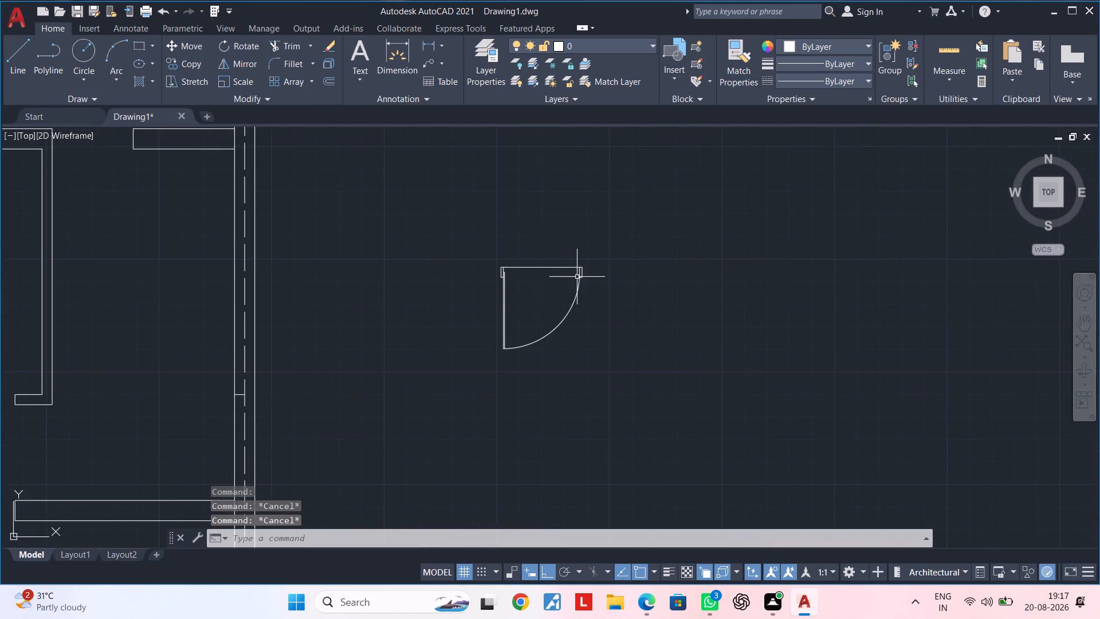
middle_click_drag(580, 288, 585, 279)
key("Escape")
key("Escape")
left_click(630, 222)
left_click(475, 374)
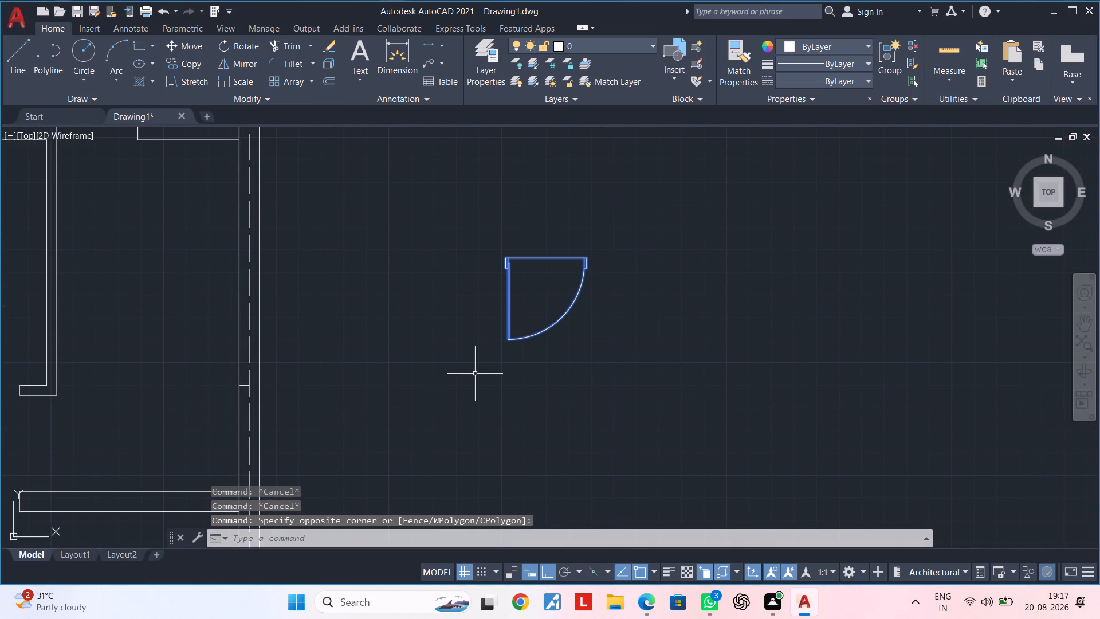
type("x")
key("space")
Move the exploded door by its upper-left frame corner to the small room's upper-right wall corner, filling the opening near the right outer wall.
scroll(510, 252, "up", 2)
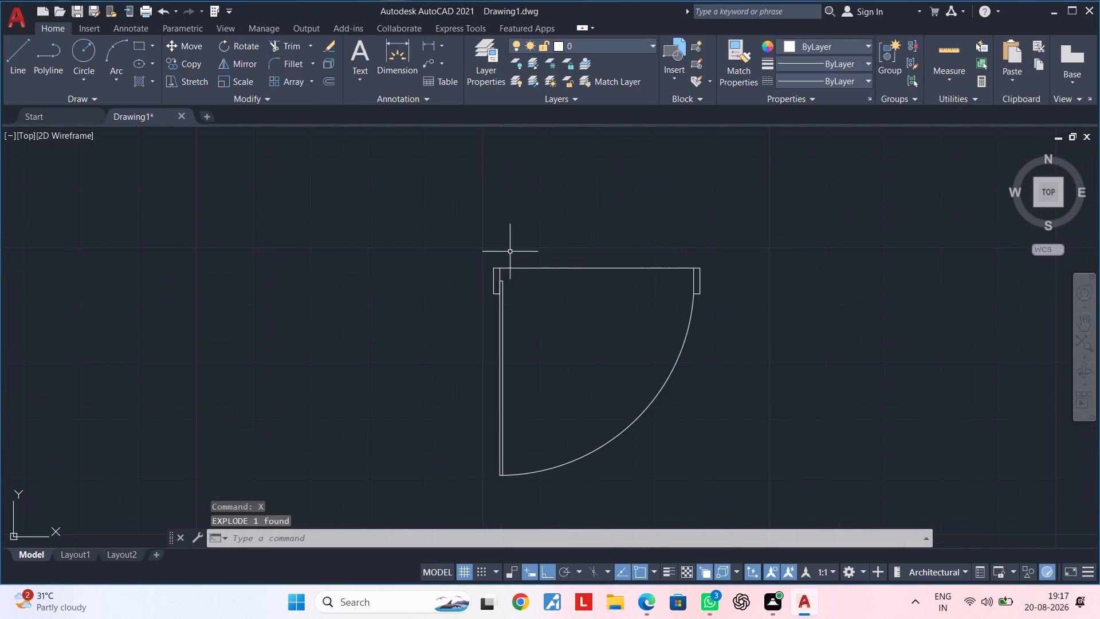
scroll(526, 272, "up", 3)
scroll(510, 274, "down", 5)
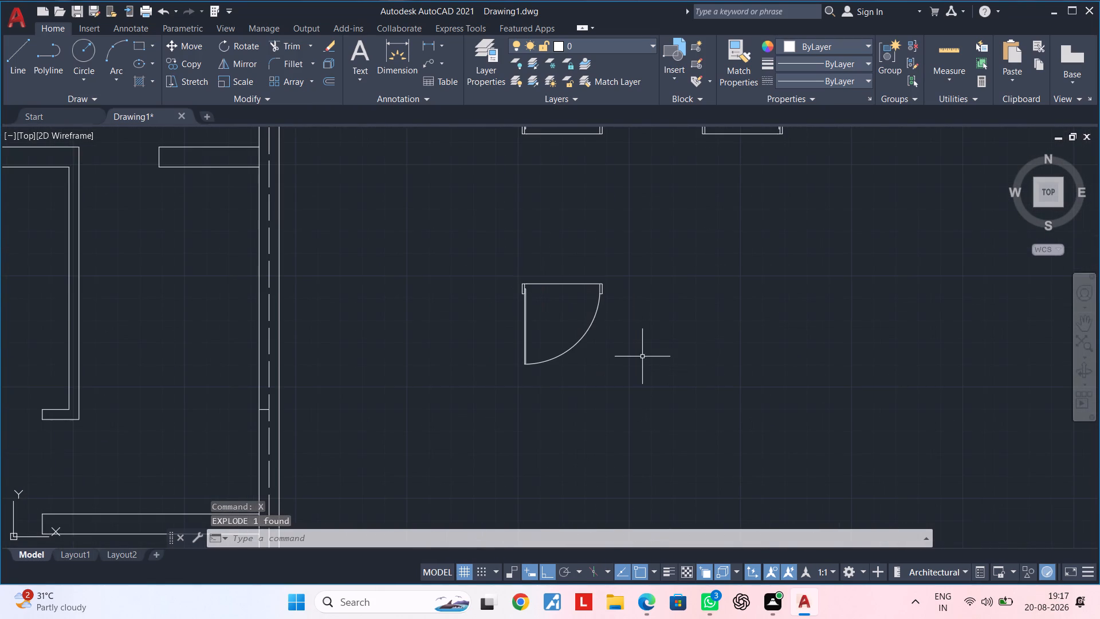
left_click(642, 356)
left_click(466, 251)
key("Escape")
left_click(639, 363)
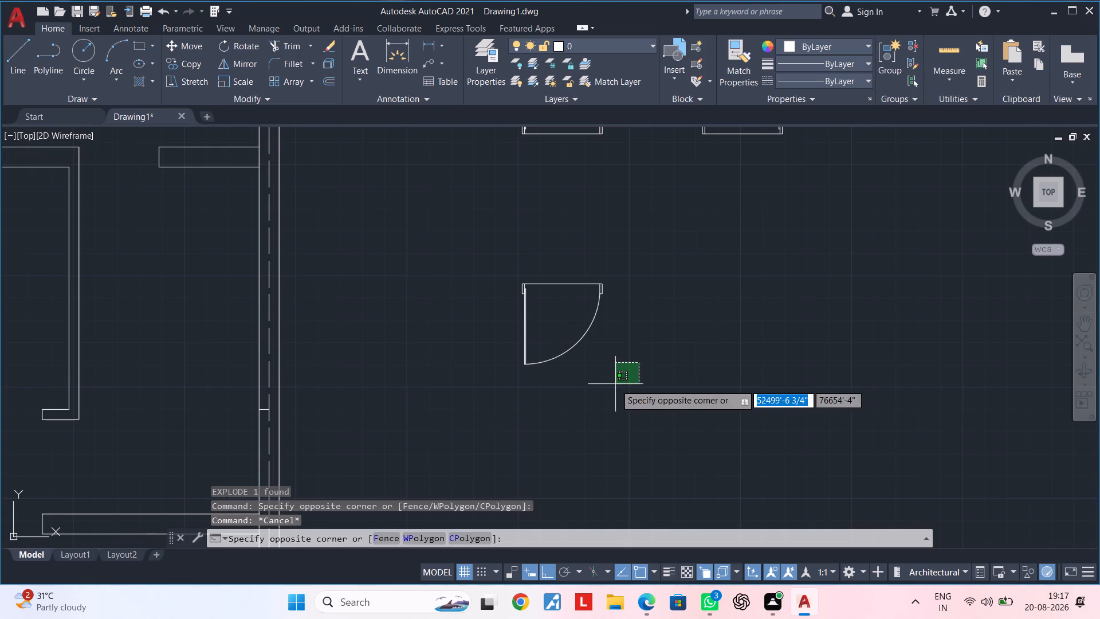
left_click(467, 237)
left_click(616, 397)
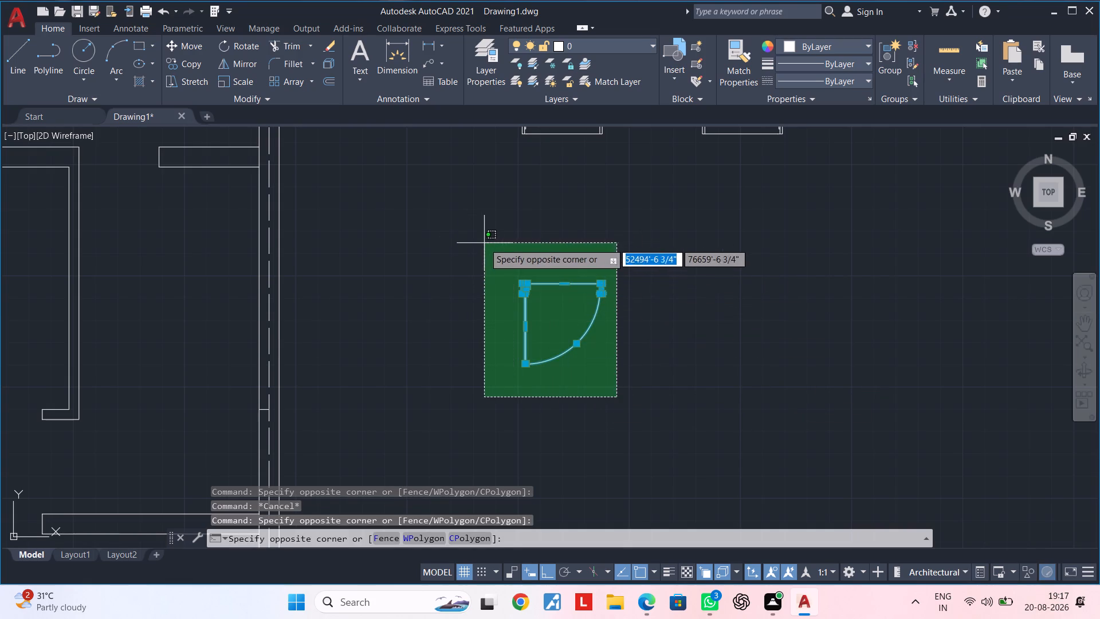
left_click(479, 238)
key("m")
key("space")
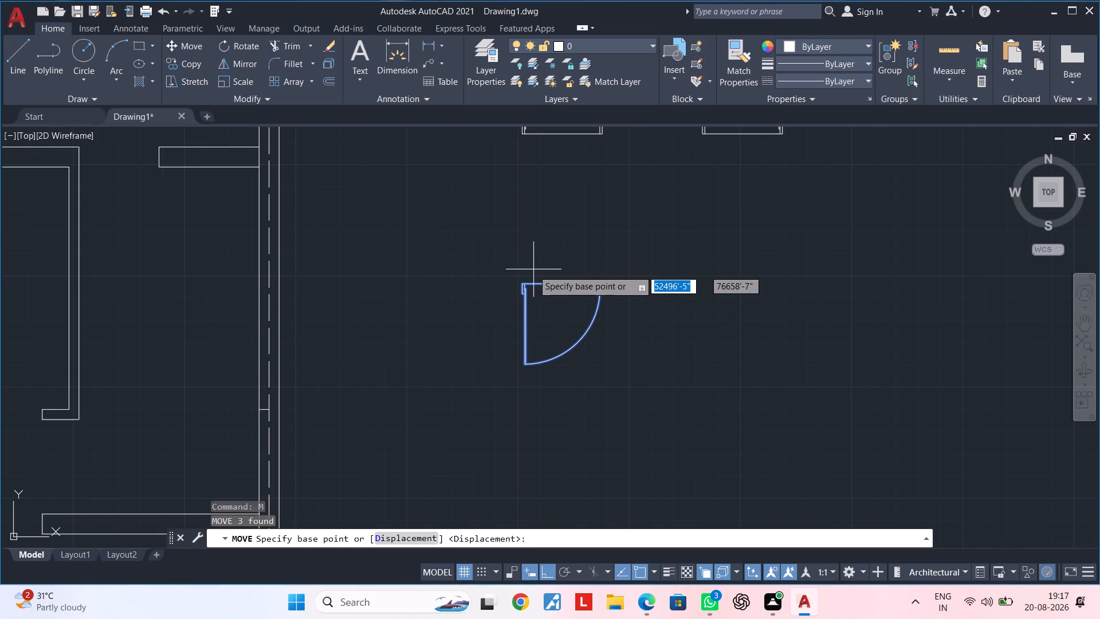
scroll(515, 276, "up", 3)
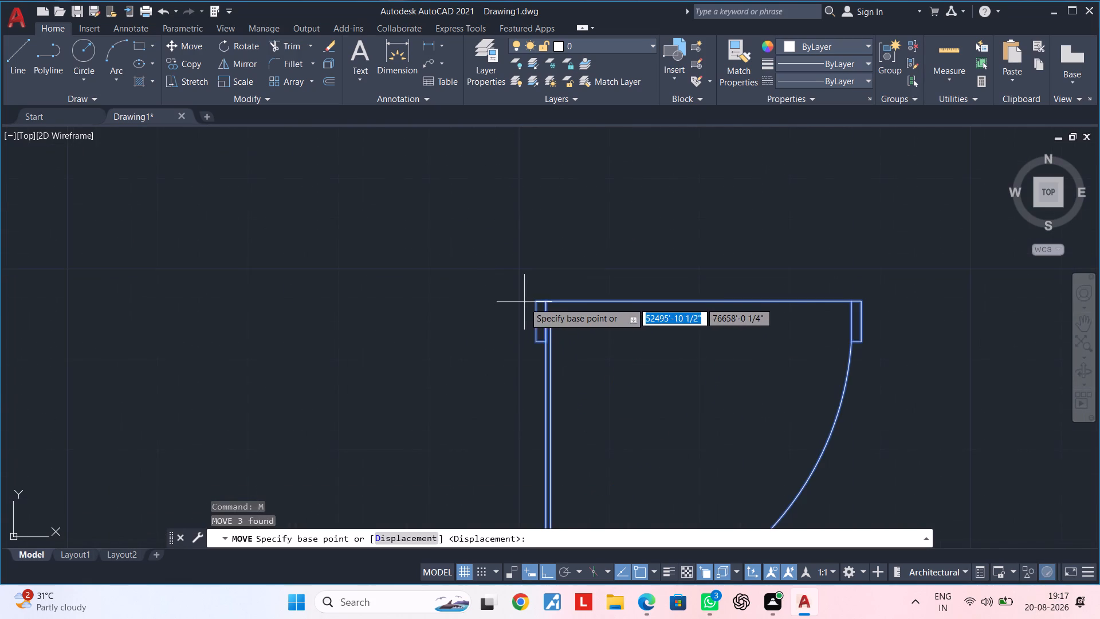
scroll(527, 302, "up", 2)
left_click(541, 300)
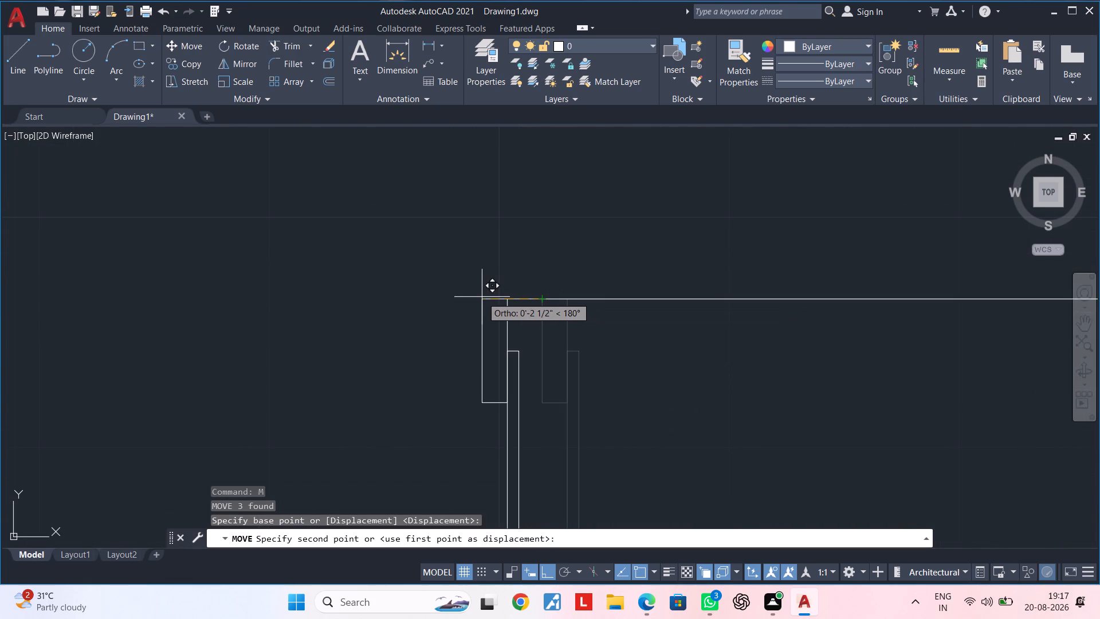
scroll(482, 297, "down", 3)
scroll(423, 281, "down", 2)
middle_click_drag(395, 284, 716, 320)
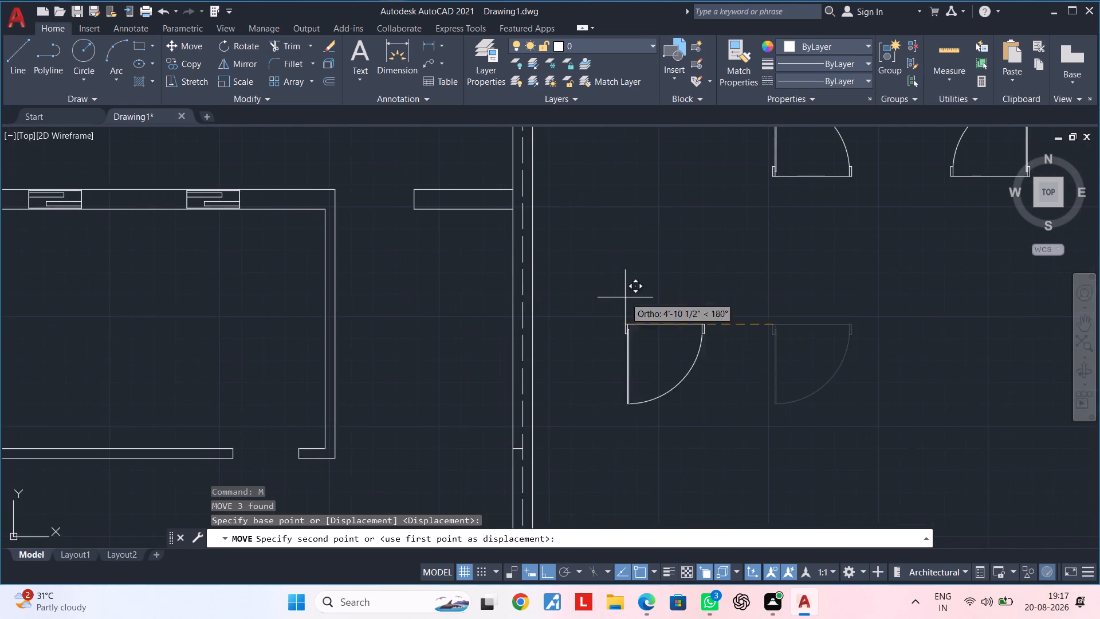
scroll(486, 280, "down", 2)
scroll(446, 249, "up", 3)
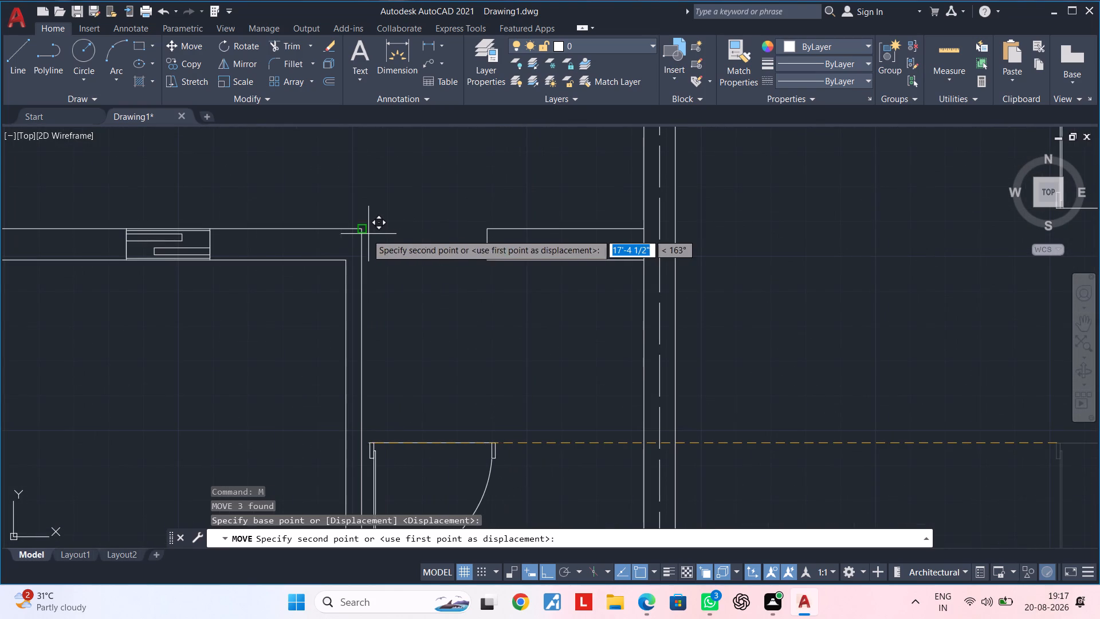
left_click(364, 230)
Examine the placed door's fit in its opening and the remaining door openings in the floor plan.
scroll(494, 292, "up", 3)
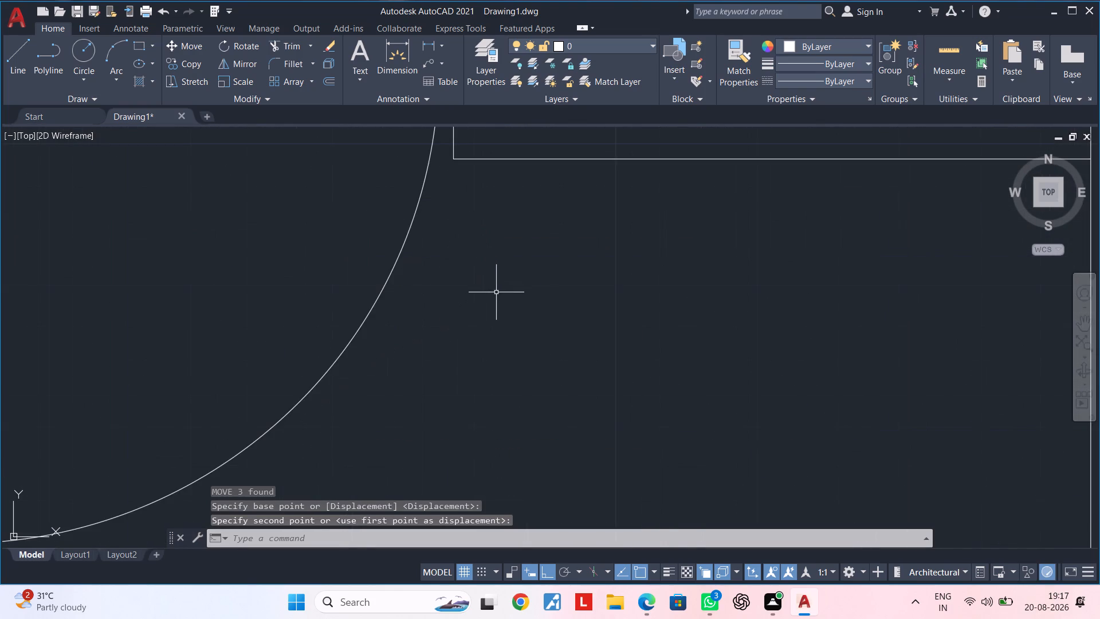
scroll(496, 292, "down", 2)
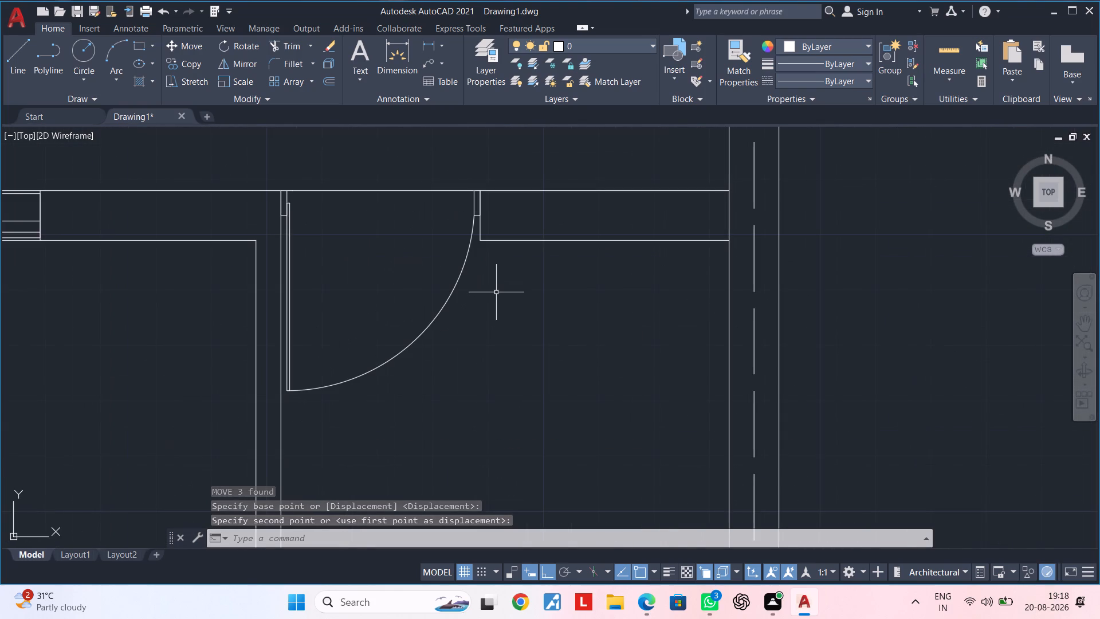
scroll(496, 292, "down", 3)
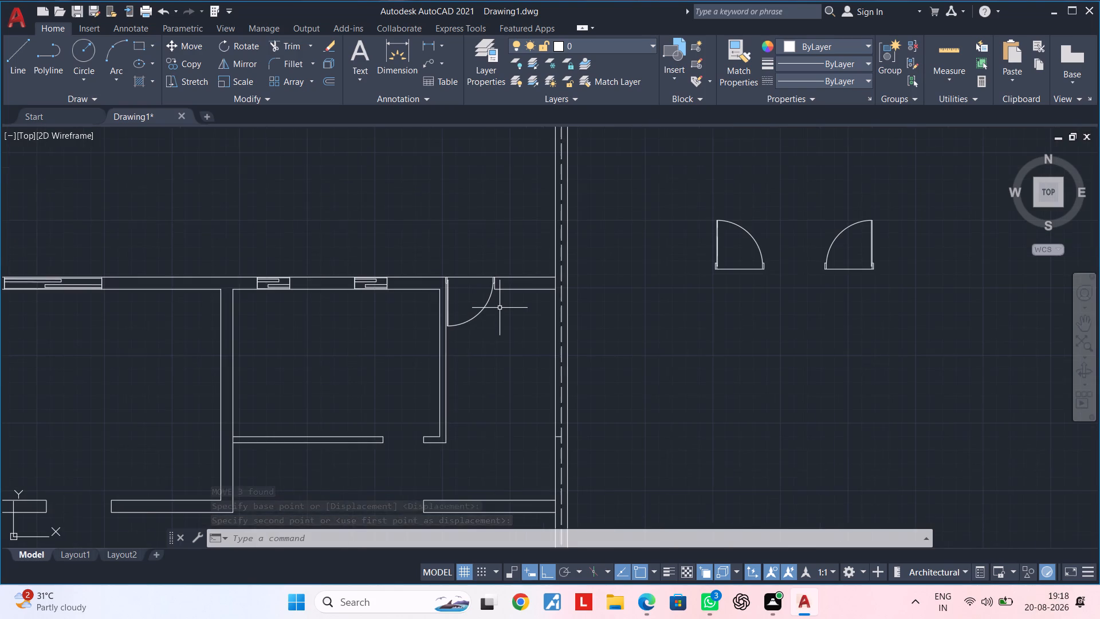
middle_click_drag(501, 316, 520, 218)
scroll(584, 284, "down", 1)
middle_click_drag(655, 296, 685, 256)
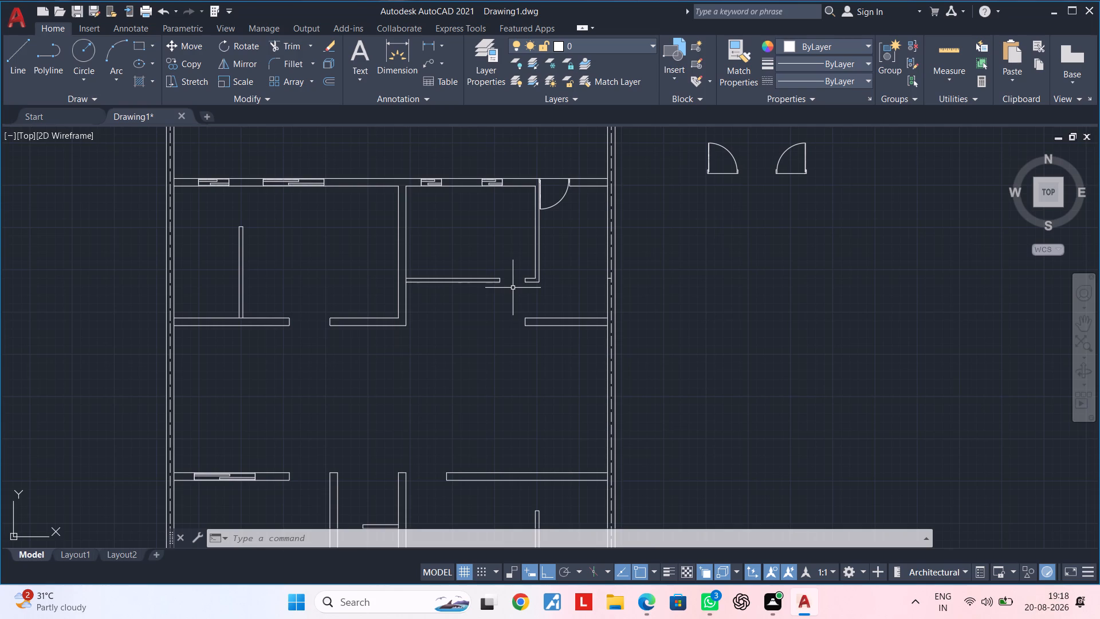
Explode the upward-swinging door block nearest the floor plan's right outer wall.
middle_click_drag(743, 248, 718, 318)
scroll(716, 251, "up", 2)
middle_click_drag(714, 252, 699, 315)
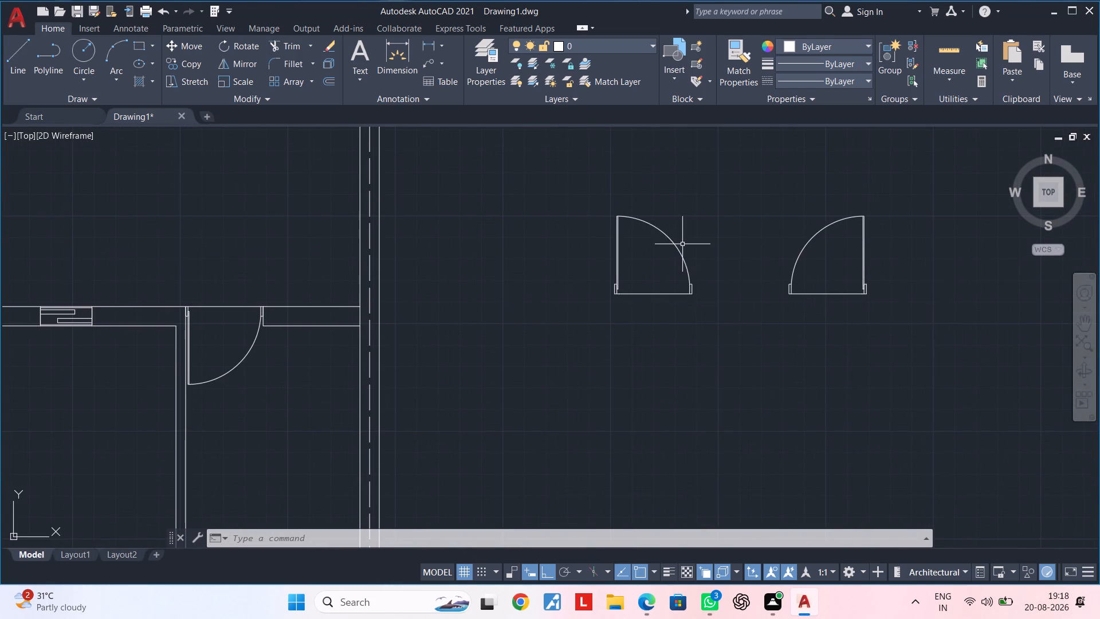
left_click(567, 187)
left_click(718, 328)
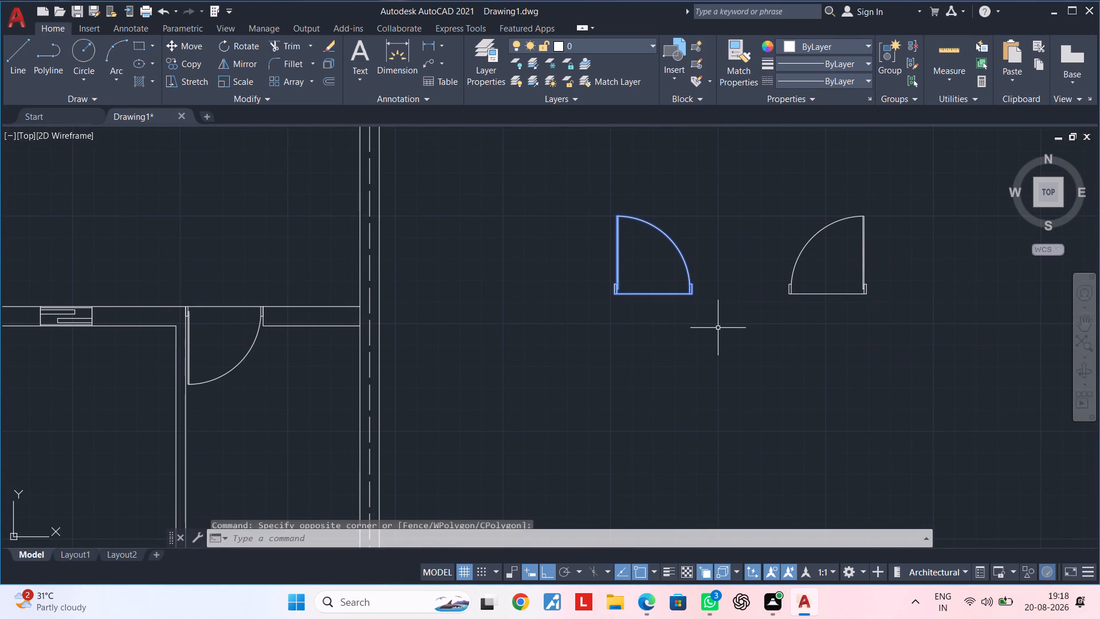
type("x")
key("space")
Scale the exploded door from its lower-left frame corner by reference, using its full overall width, to a new length of 2'6".
middle_click_drag(663, 314, 603, 336)
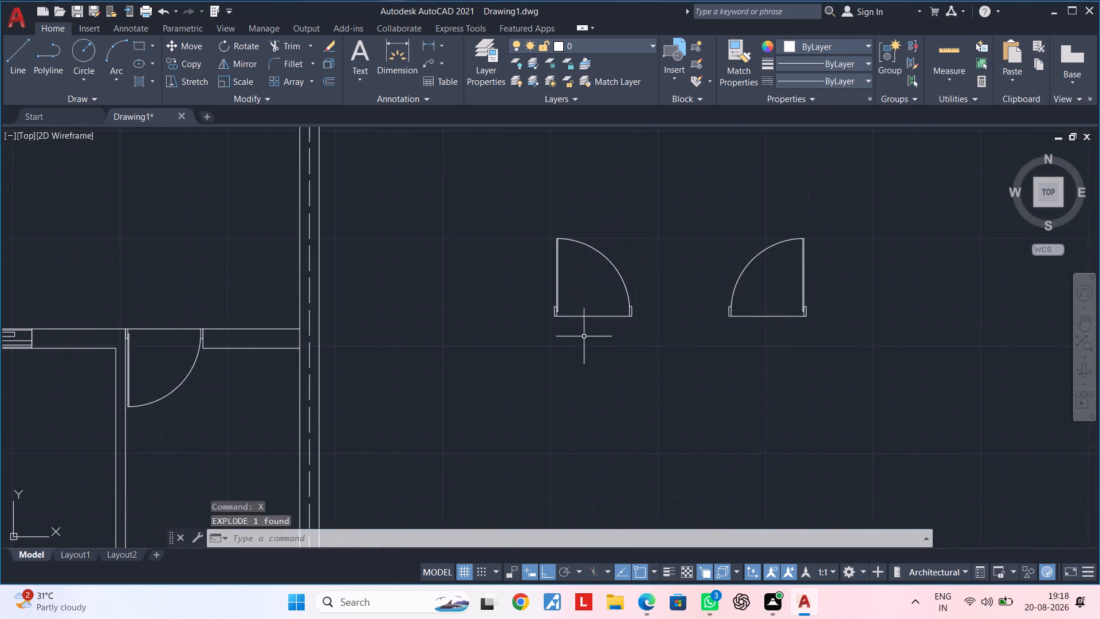
scroll(563, 336, "up", 2)
middle_click_drag(561, 336, 525, 384)
scroll(511, 367, "up", 2)
middle_click_drag(535, 352, 493, 406)
scroll(505, 390, "down", 2)
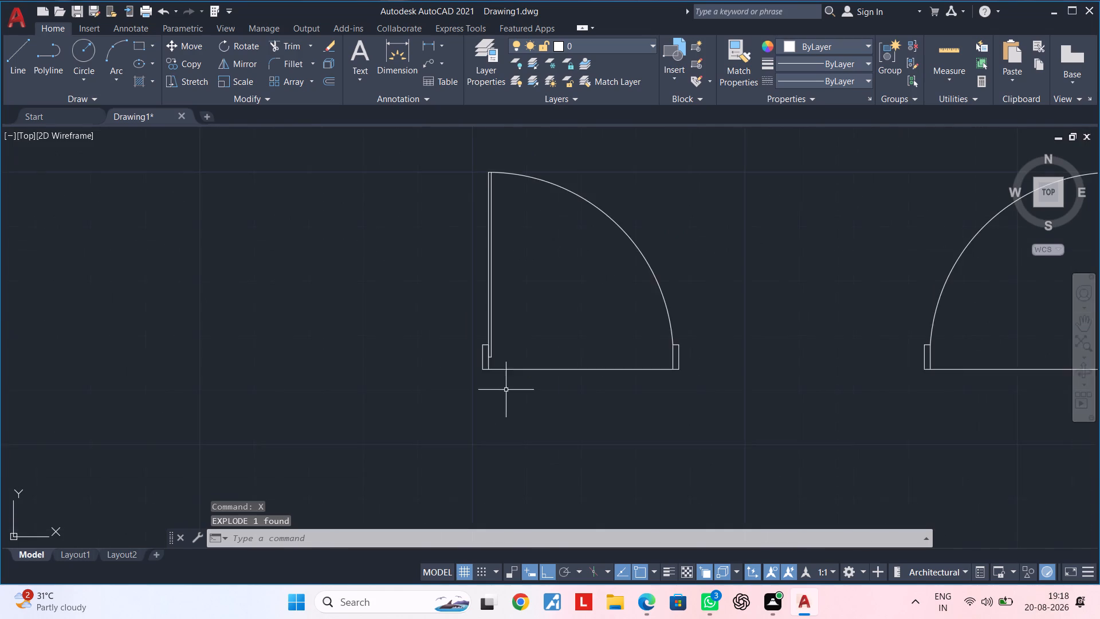
middle_click_drag(512, 386, 474, 403)
left_click(395, 158)
left_click(399, 156)
key("Escape")
key("Escape")
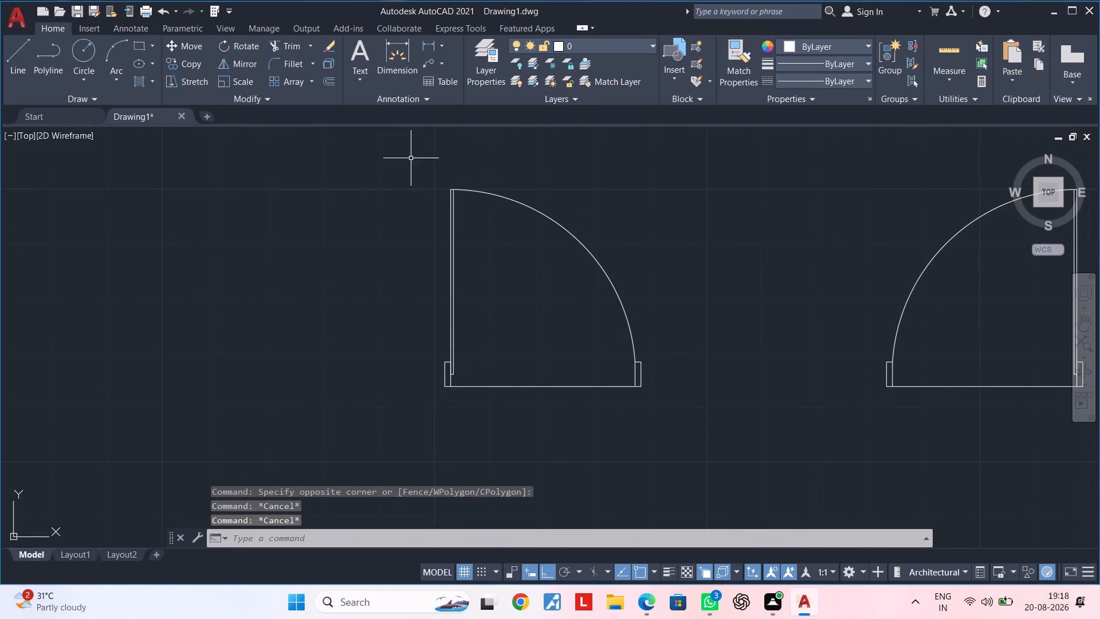
left_click(408, 153)
left_click(726, 424)
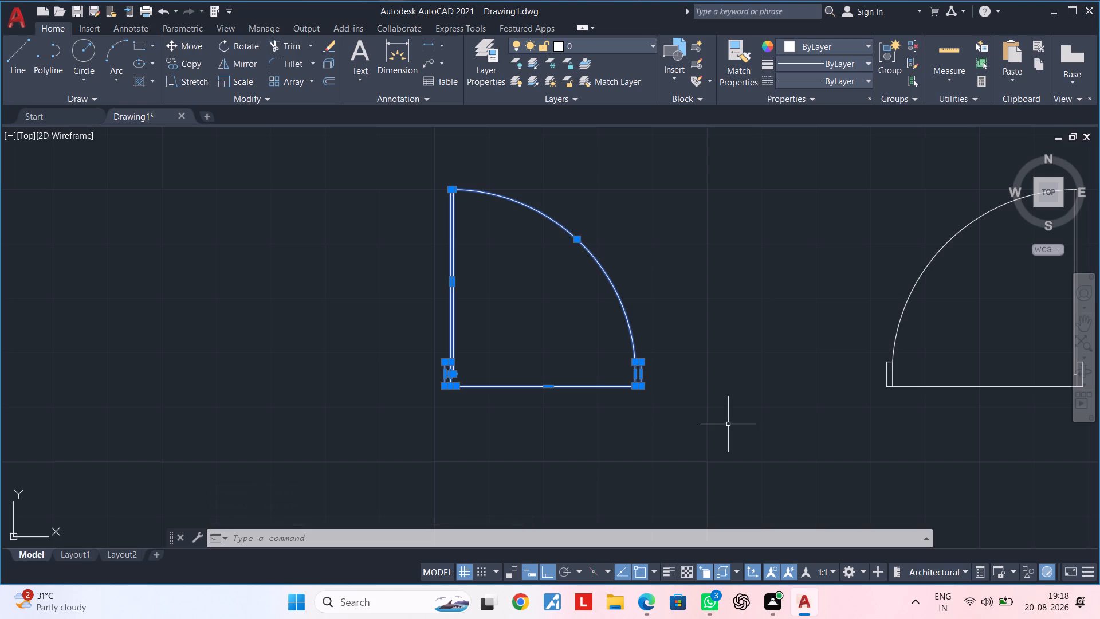
type("sc")
key("space")
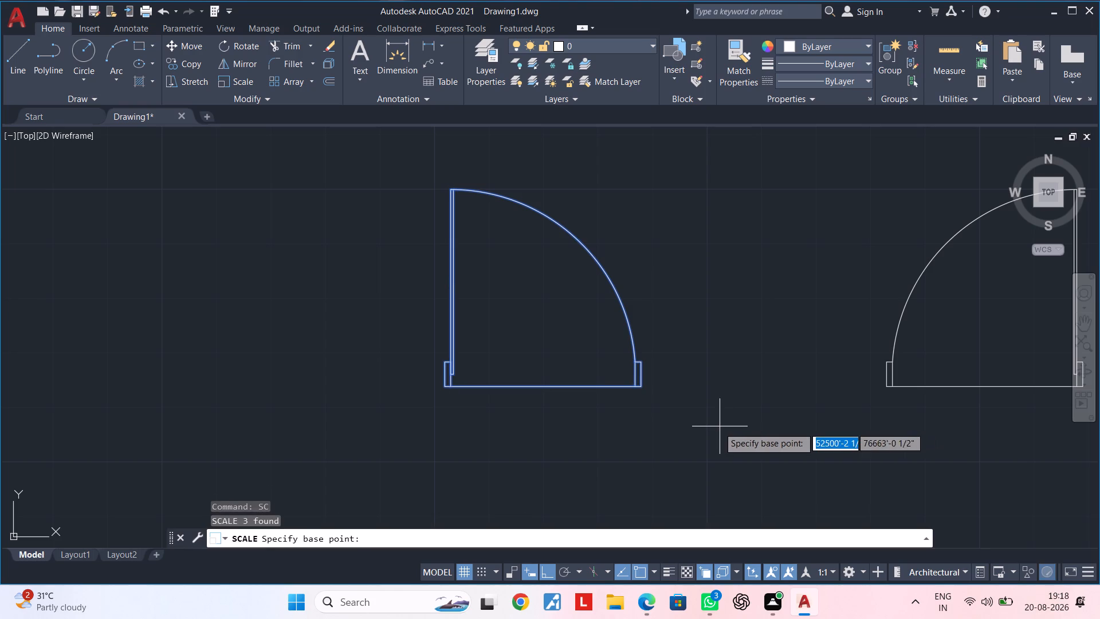
scroll(451, 394, "up", 2)
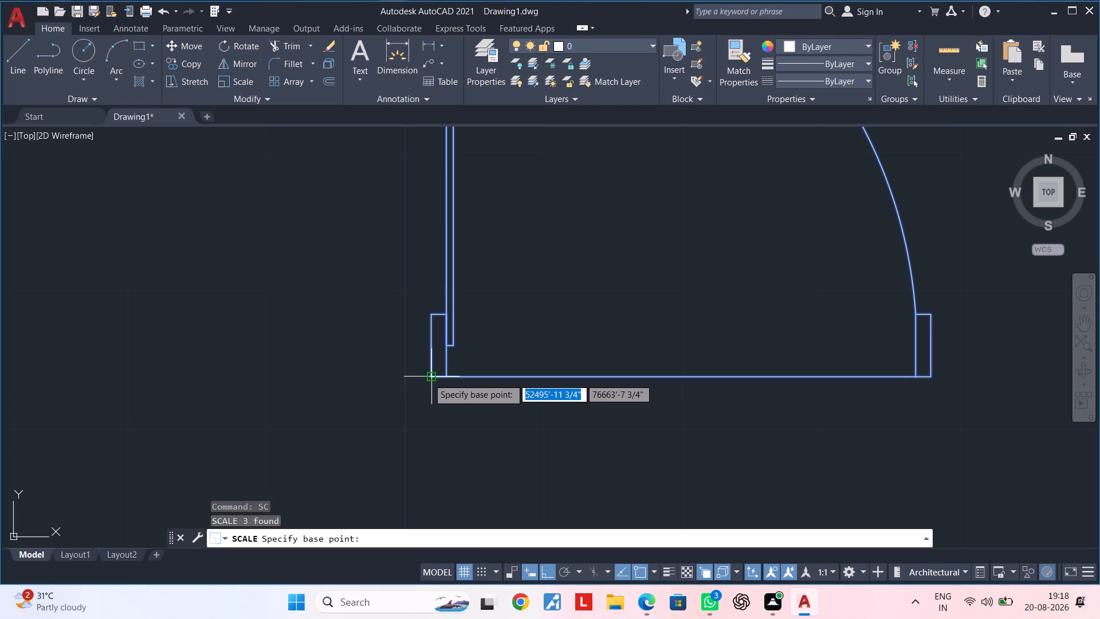
left_click(428, 378)
type("r")
key("space")
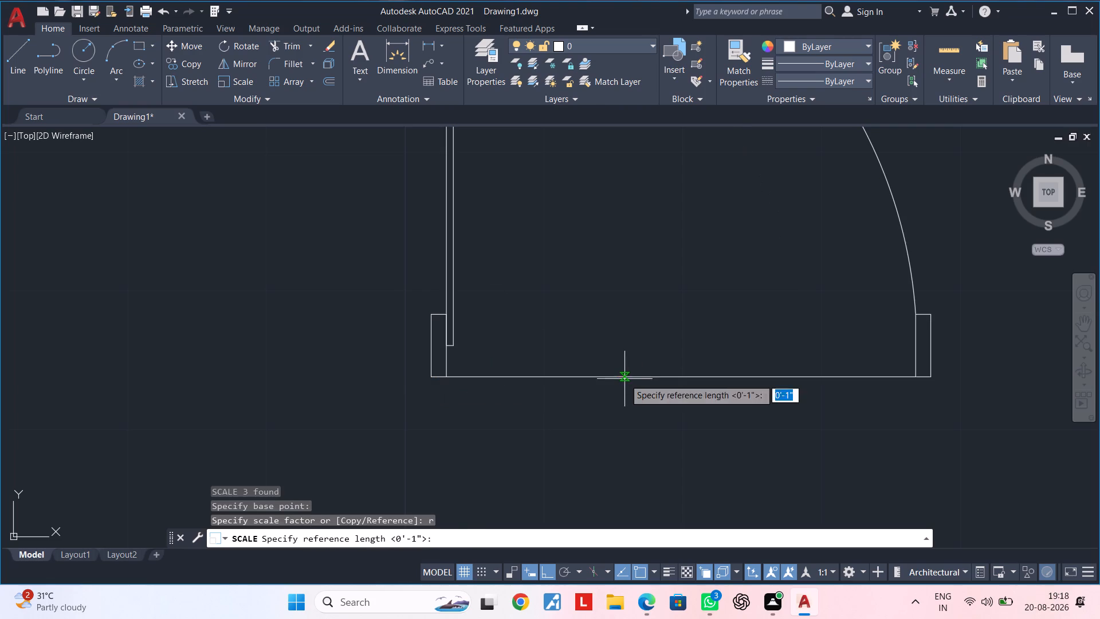
left_click(434, 378)
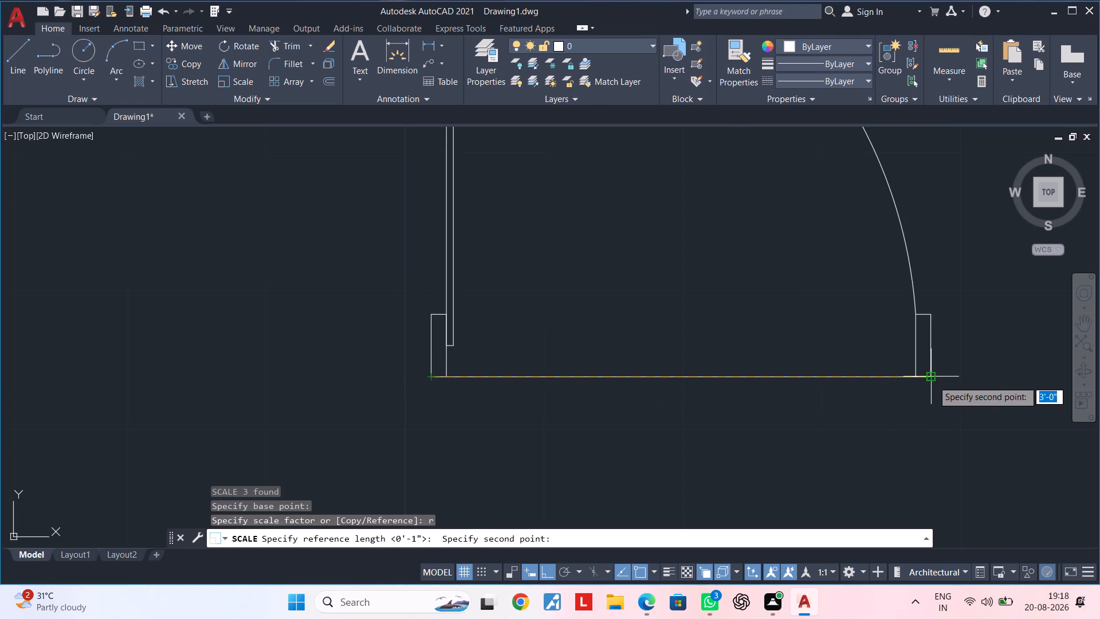
left_click(933, 381)
type("2'6")
key("shift+quotedbl")
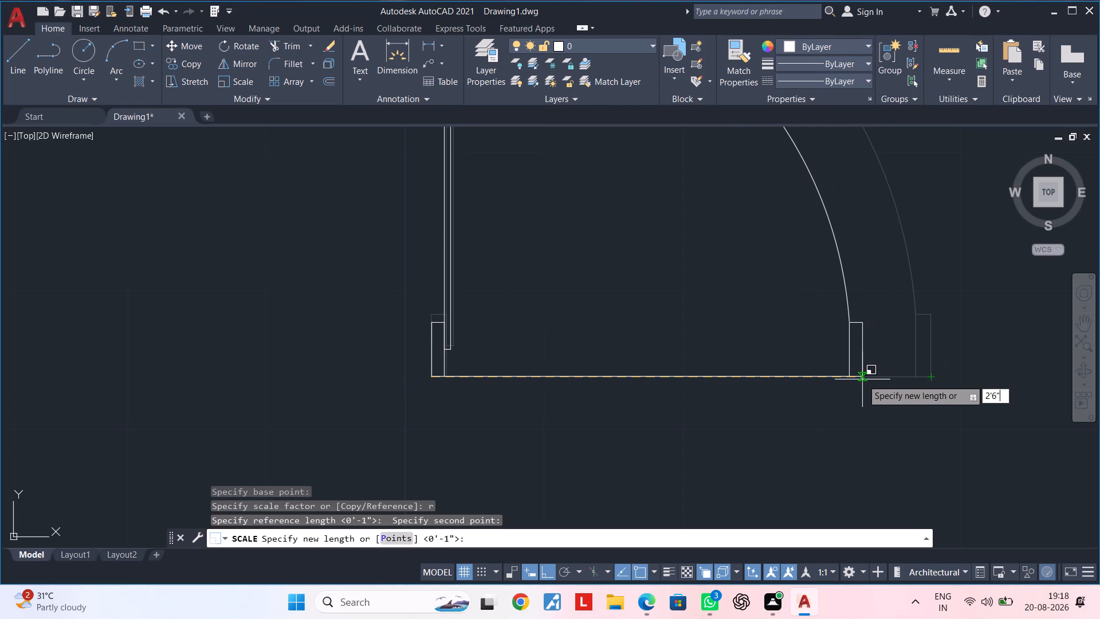
key("Return")
Trim the line crossing the placed door's opening between its two frames along the wall's outer face.
scroll(933, 407, "down", 3)
middle_click_drag(921, 403, 795, 403)
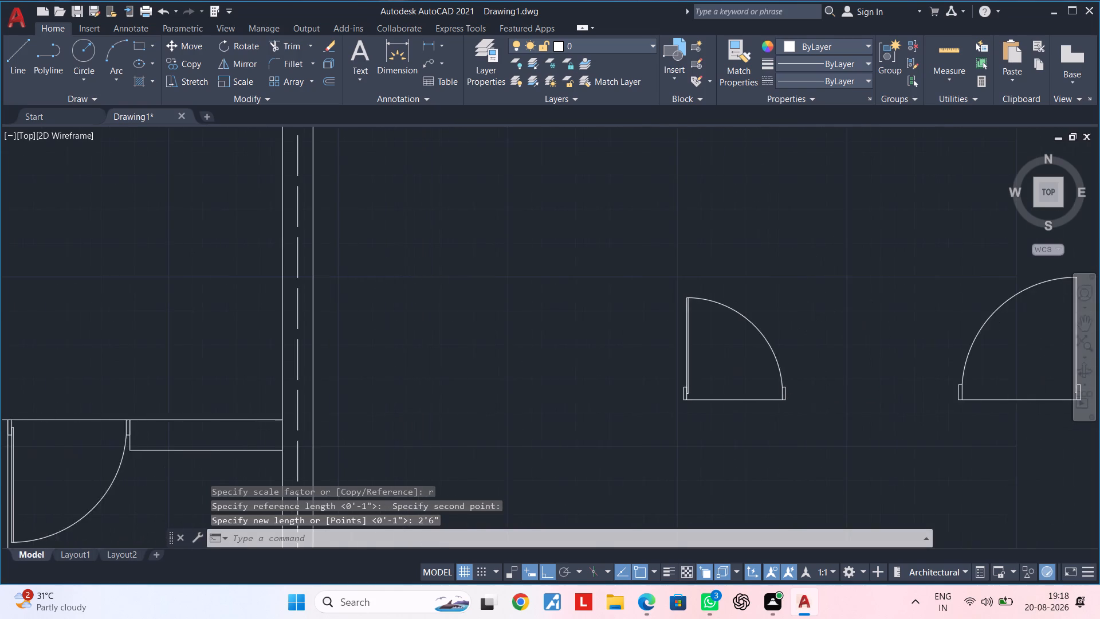
middle_click_drag(814, 429, 826, 324)
scroll(829, 331, "down", 1)
middle_click_drag(821, 342, 903, 343)
middle_click_drag(893, 346, 895, 249)
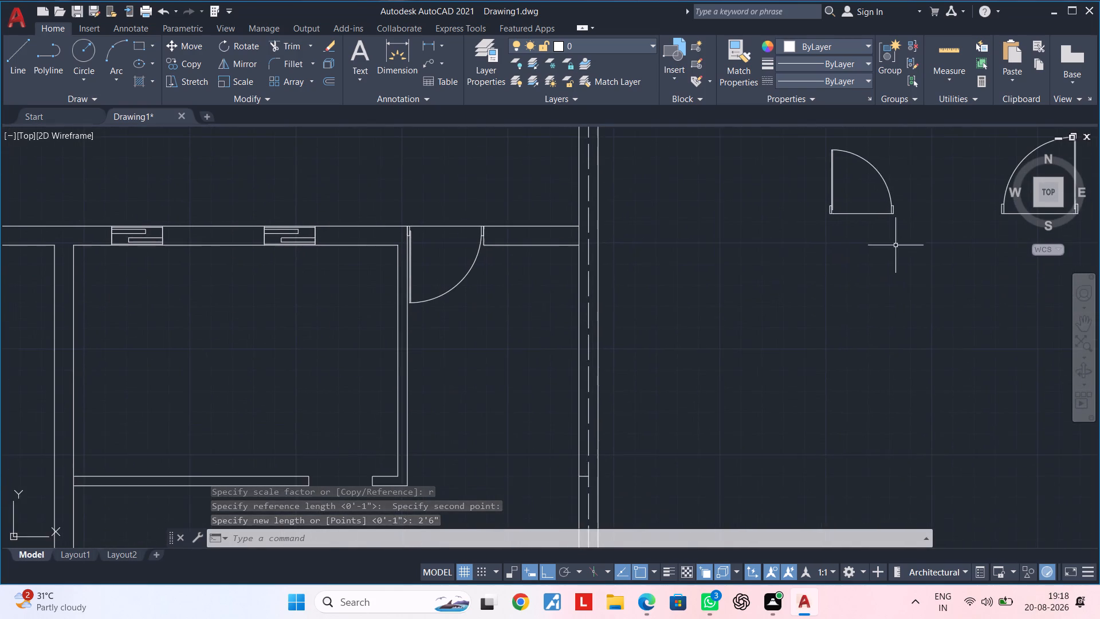
middle_click_drag(870, 322, 869, 265)
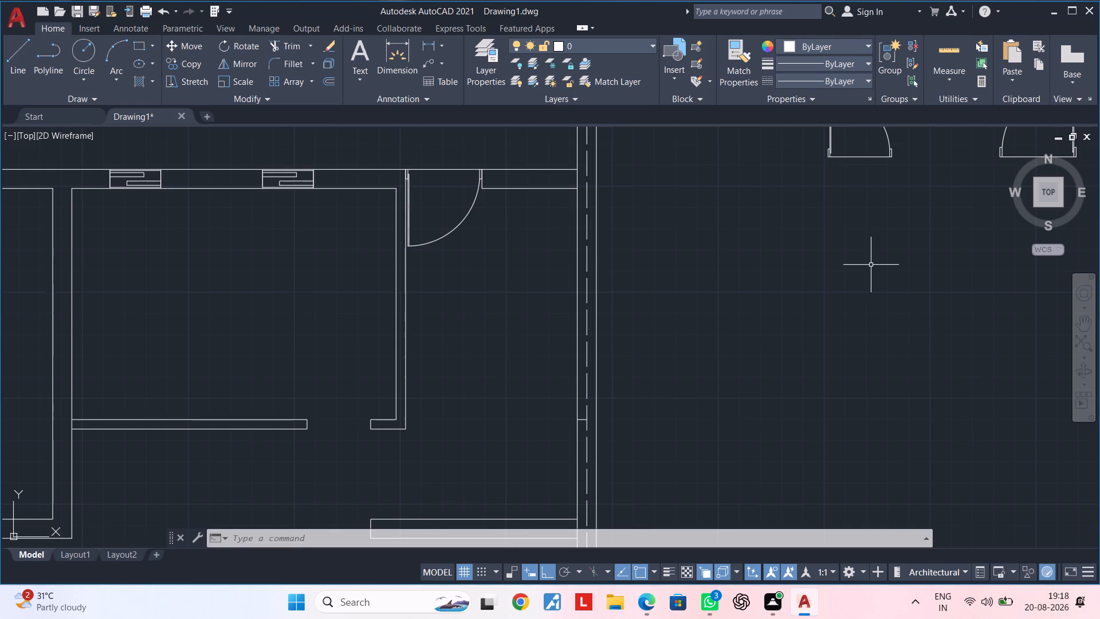
scroll(819, 258, "up", 1)
middle_click_drag(819, 268, 814, 281)
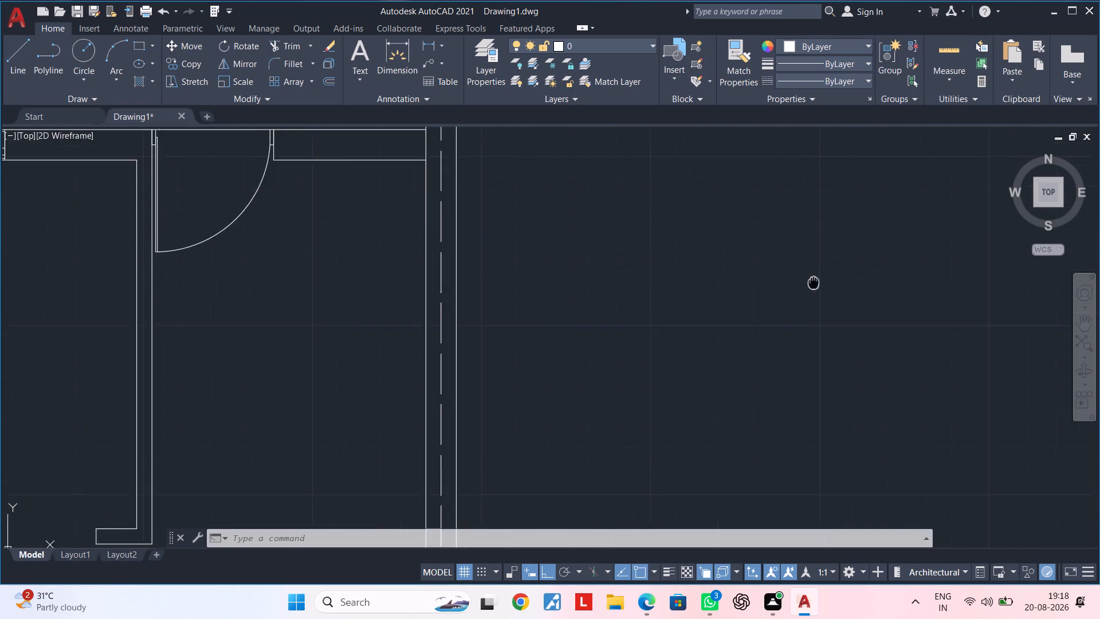
middle_click_drag(814, 281, 806, 299)
scroll(777, 293, "down", 2)
middle_click_drag(780, 293, 884, 291)
scroll(658, 237, "up", 3)
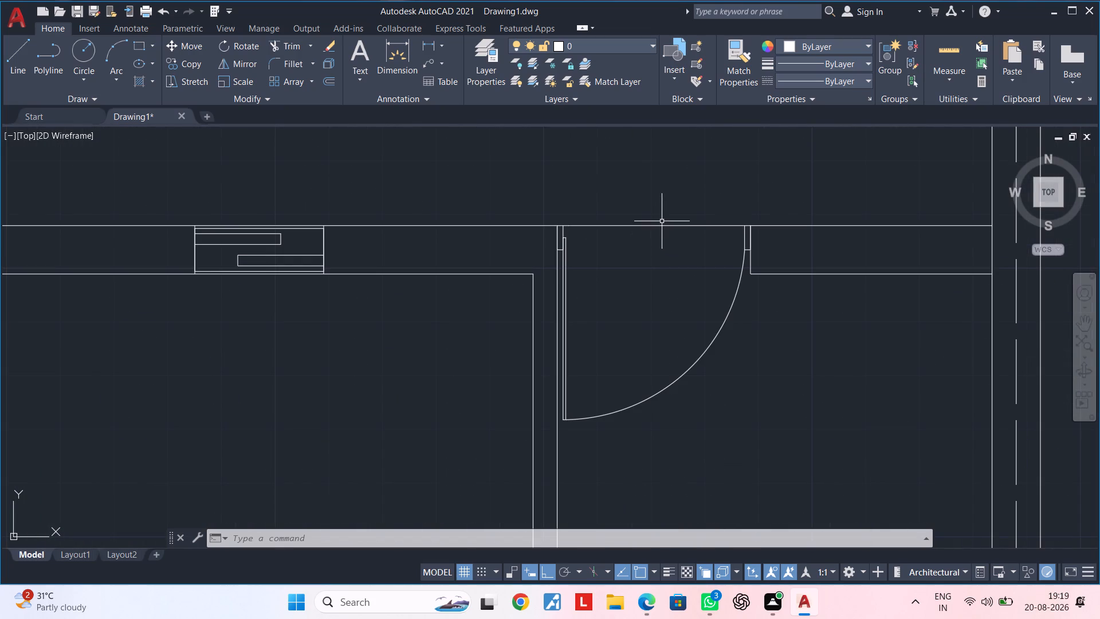
key("Escape")
middle_click_drag(662, 251, 656, 265)
key("Escape")
key("Escape")
type("tr")
key("space")
left_click(655, 254)
left_click(647, 219)
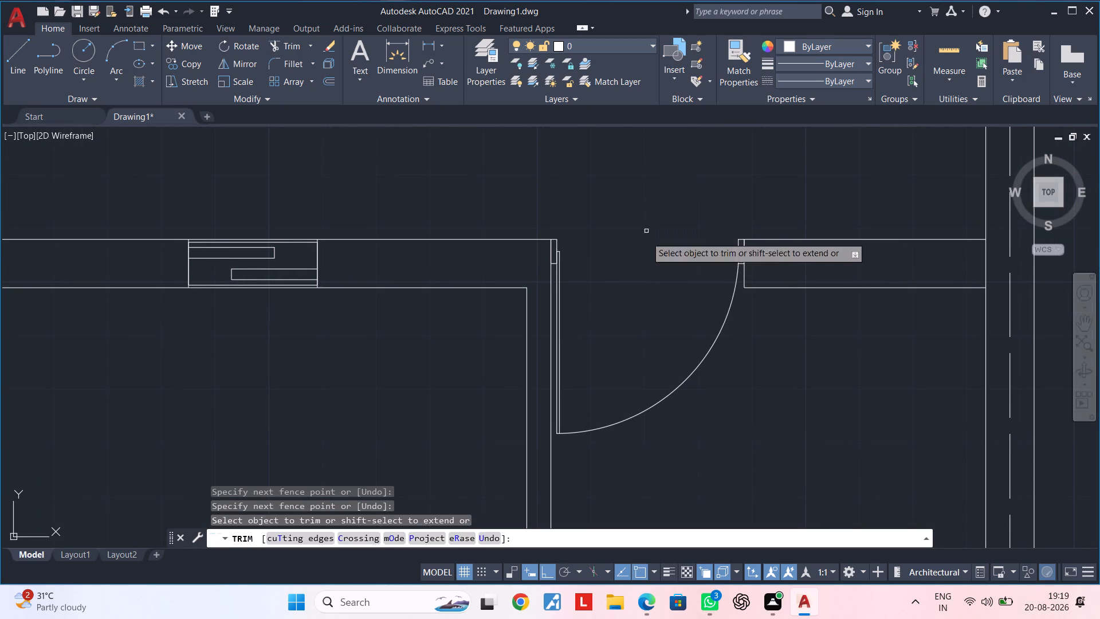
key("Escape")
key("Escape")
Redefine the KWD block from the placed door's swing arc, leaf and two frames, converting them to a block with base point 0,0,0.
middle_click_drag(649, 282, 668, 259)
key("Escape")
left_click(762, 367)
left_click(646, 264)
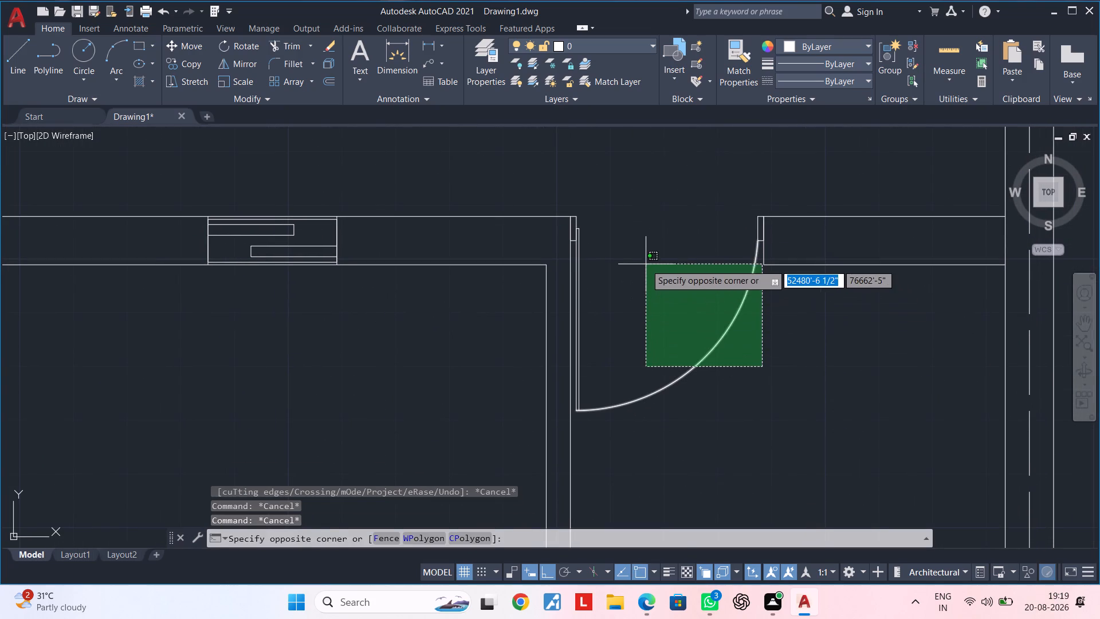
scroll(752, 238, "up", 3)
left_click(780, 260)
left_click(755, 177)
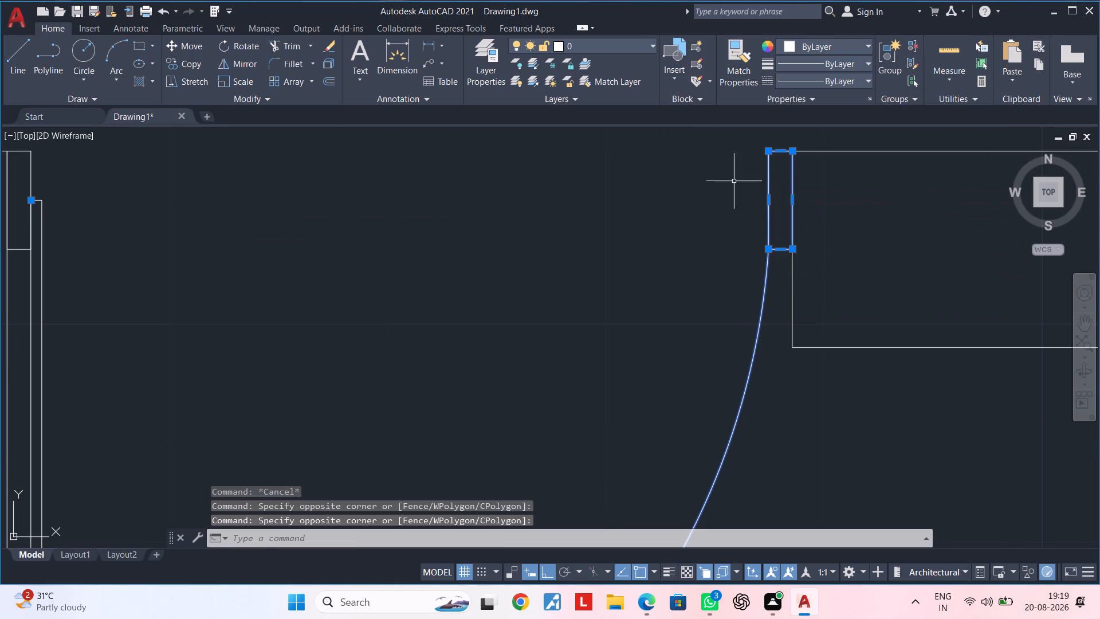
scroll(696, 211, "down", 1)
middle_click_drag(690, 222, 816, 207)
middle_click_drag(469, 232, 595, 214)
scroll(576, 222, "up", 1)
left_click(532, 230)
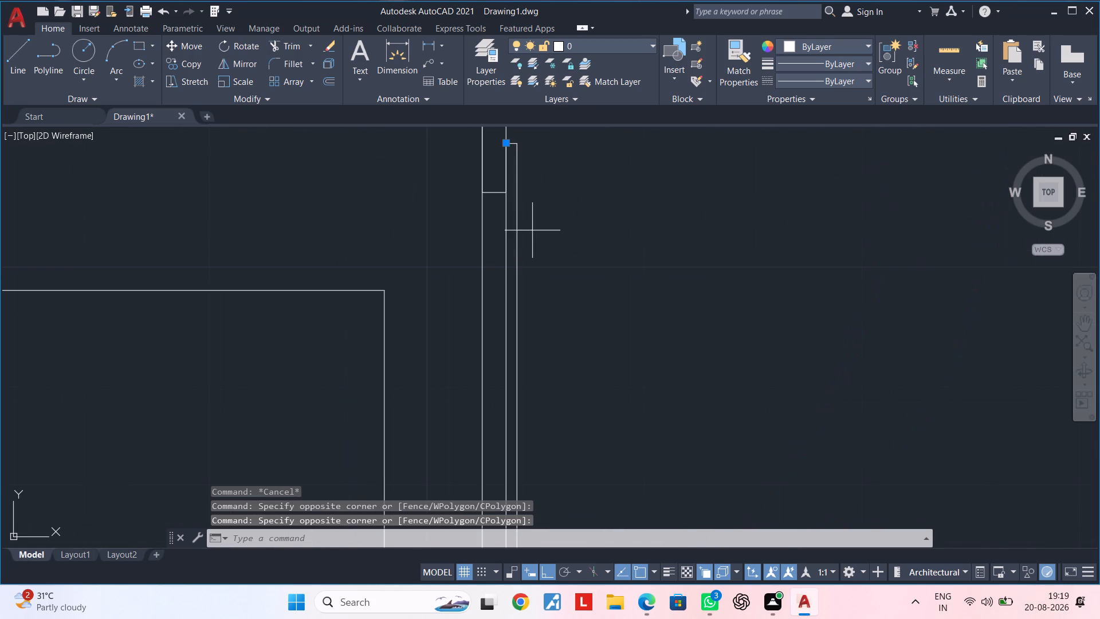
left_click(511, 230)
middle_click_drag(568, 216, 572, 240)
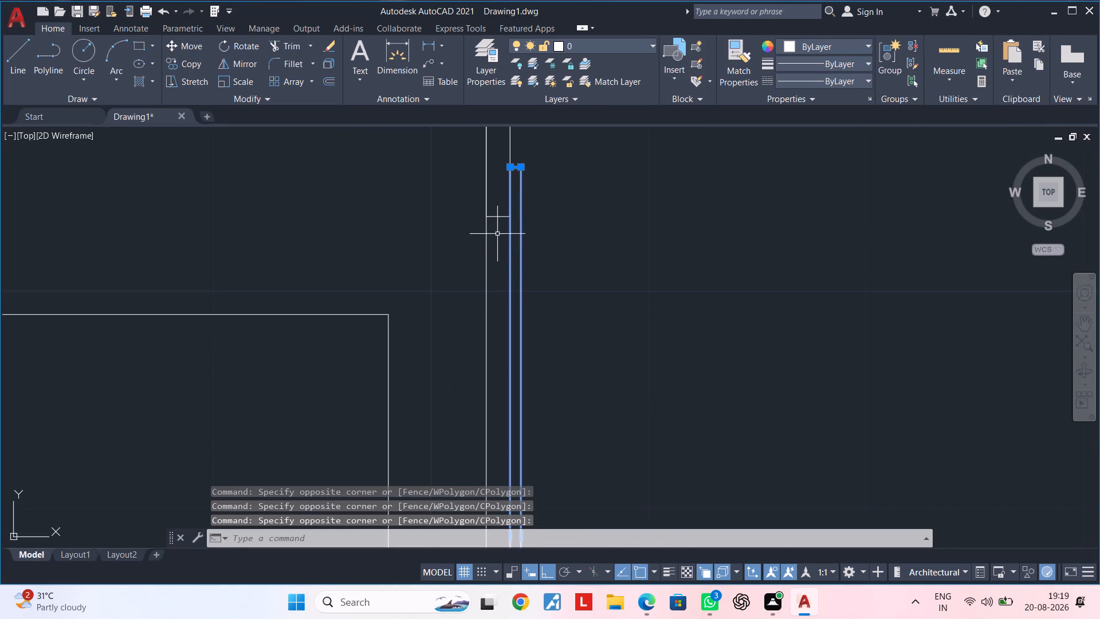
left_click(498, 218)
scroll(602, 229, "down", 3)
middle_click_drag(734, 228, 732, 228)
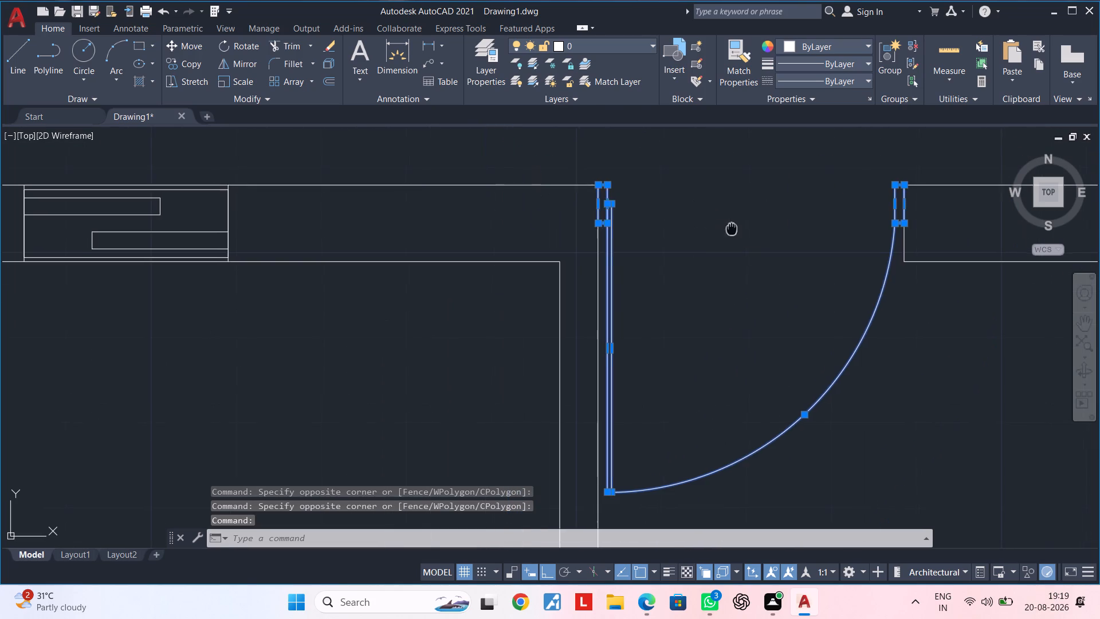
middle_click_drag(732, 228, 663, 201)
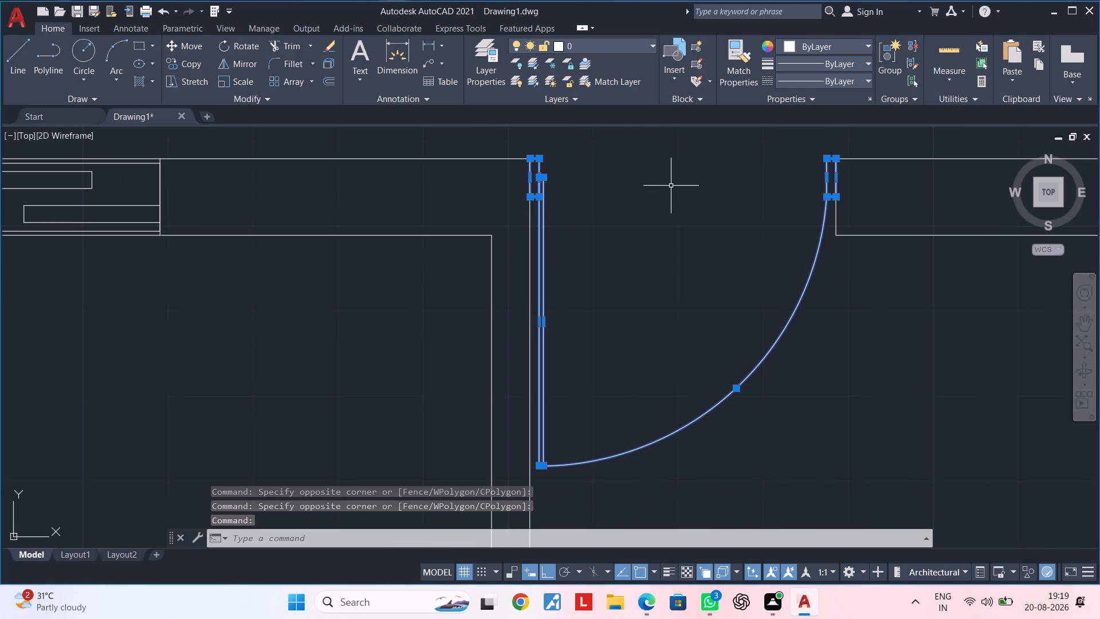
type("b")
key("space")
left_click(439, 189)
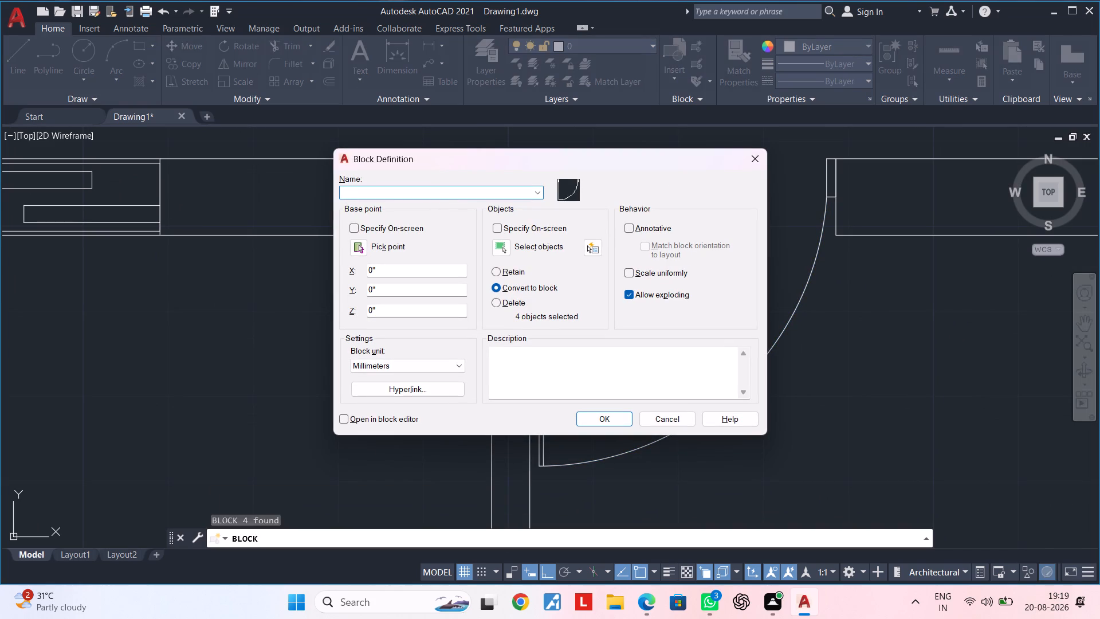
type("kwb")
left_click(411, 193)
key("BackSpace")
key("BackSpace")
key("BackSpace")
key("BackSpace")
key("BackSpace")
key("BackSpace")
key("BackSpace")
key("BackSpace")
key("BackSpace")
key("BackSpace")
key("BackSpace")
key("BackSpace")
type("KW")
key("d")
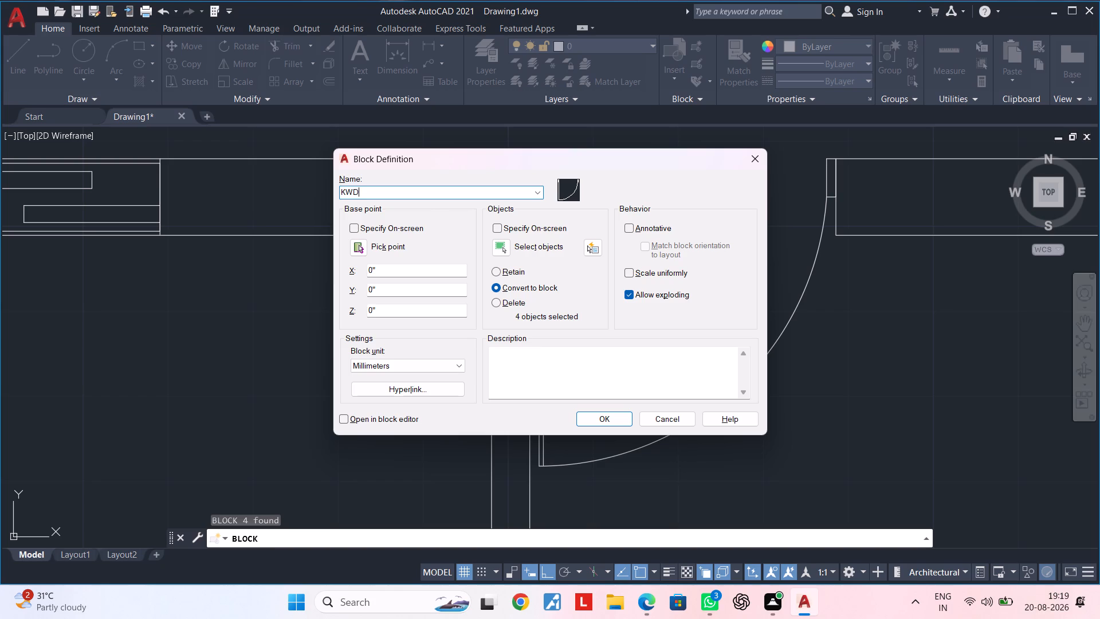
left_click(619, 413)
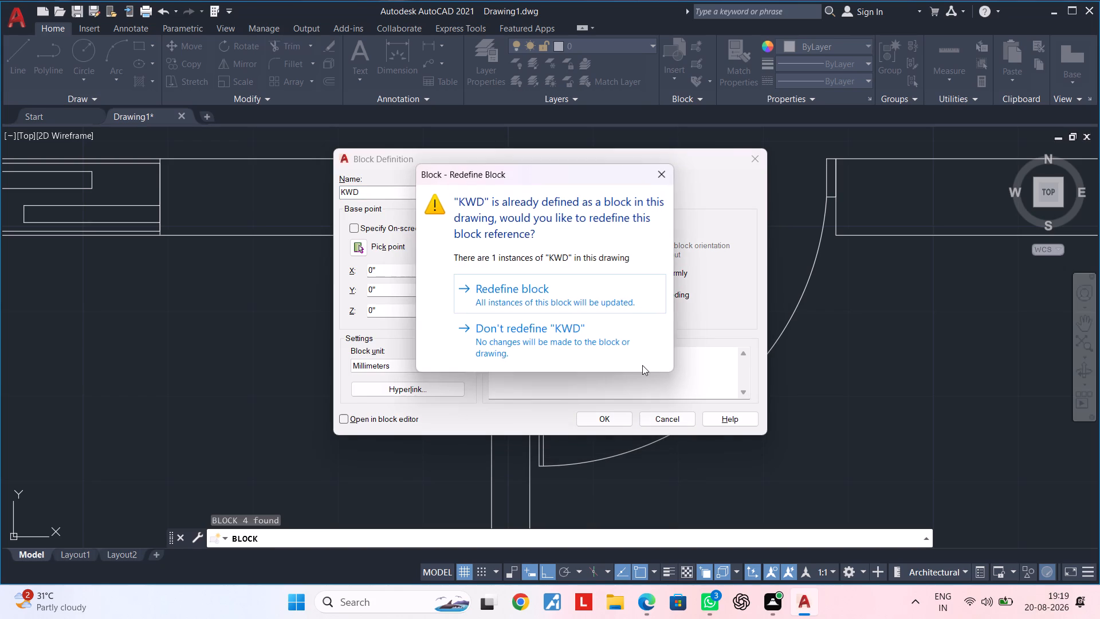
left_click(554, 326)
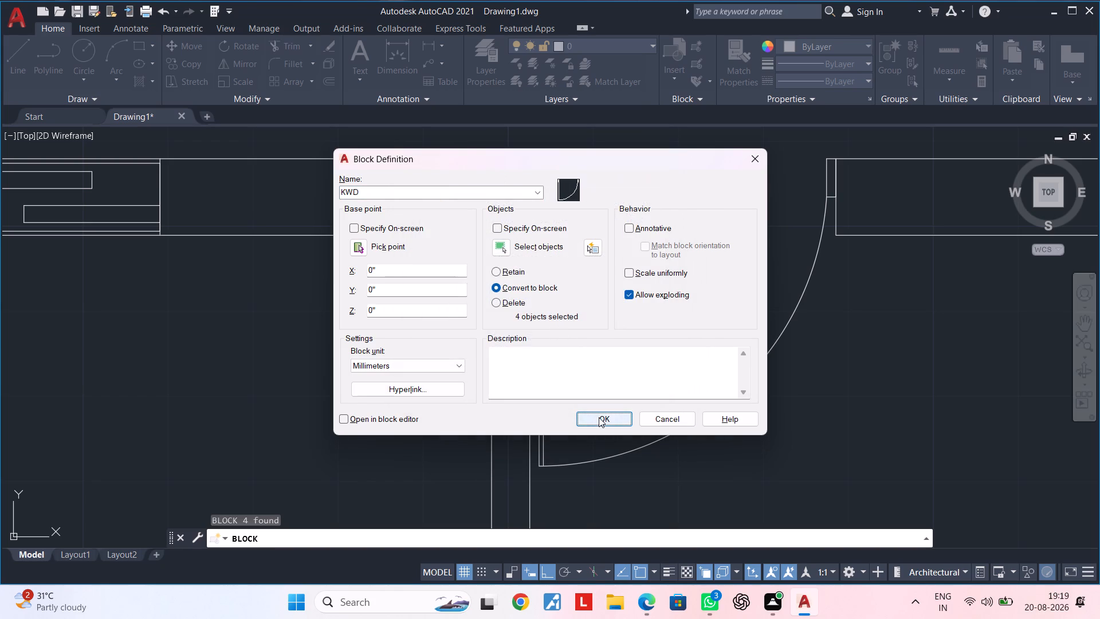
left_click(599, 417)
left_click(571, 285)
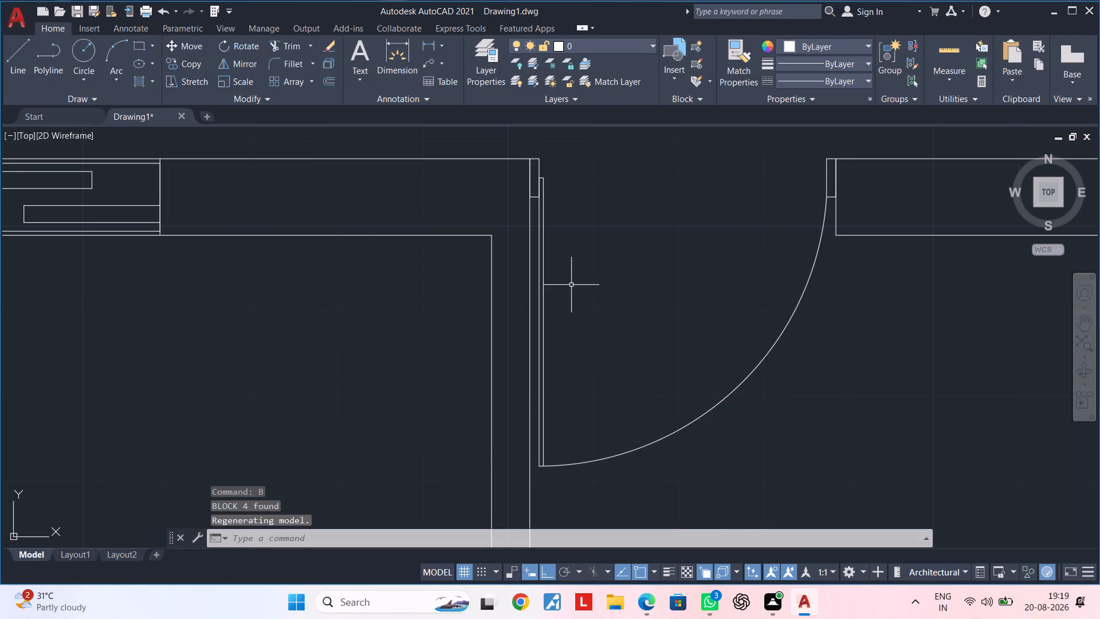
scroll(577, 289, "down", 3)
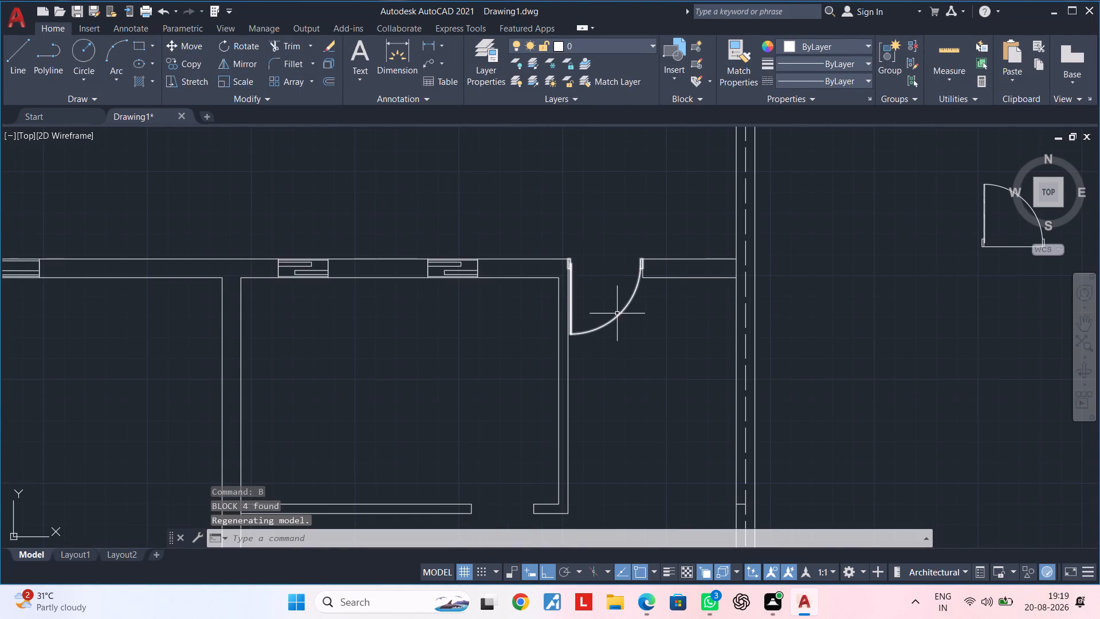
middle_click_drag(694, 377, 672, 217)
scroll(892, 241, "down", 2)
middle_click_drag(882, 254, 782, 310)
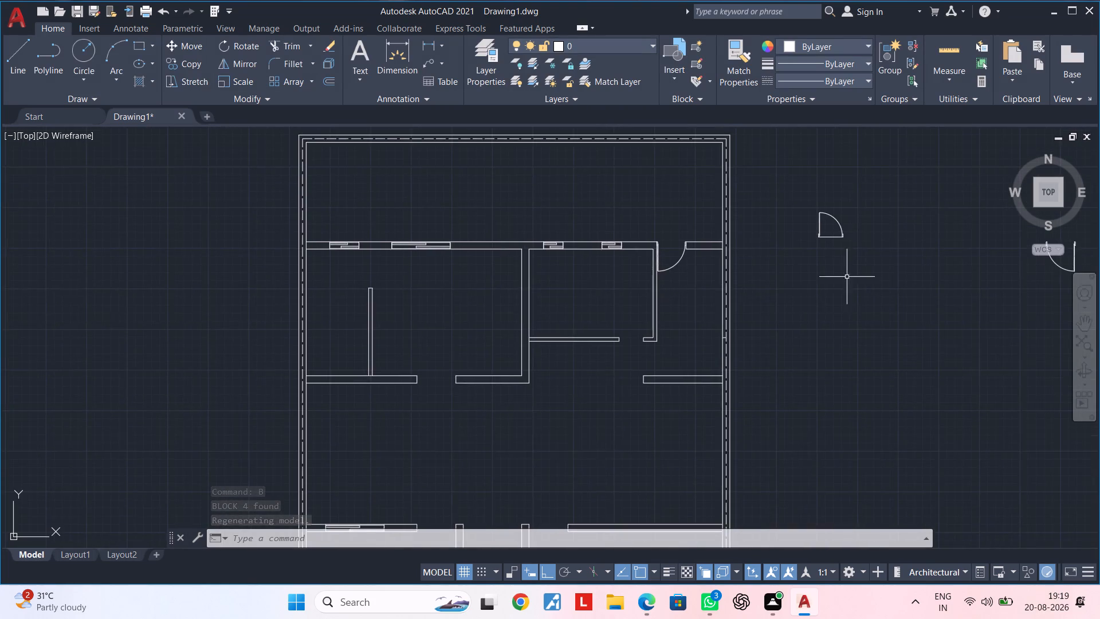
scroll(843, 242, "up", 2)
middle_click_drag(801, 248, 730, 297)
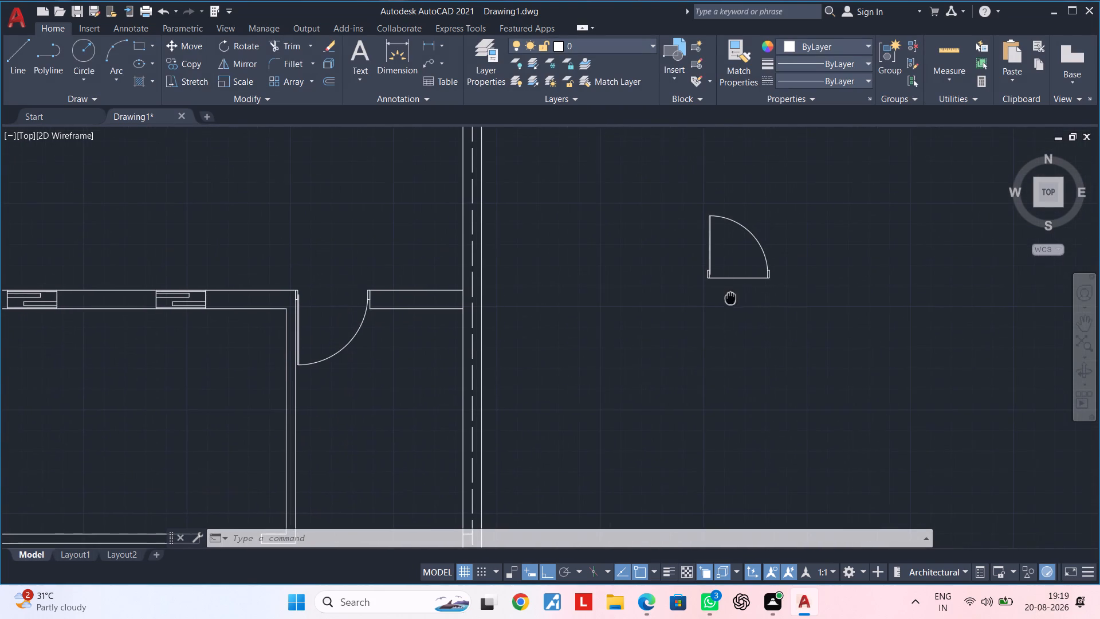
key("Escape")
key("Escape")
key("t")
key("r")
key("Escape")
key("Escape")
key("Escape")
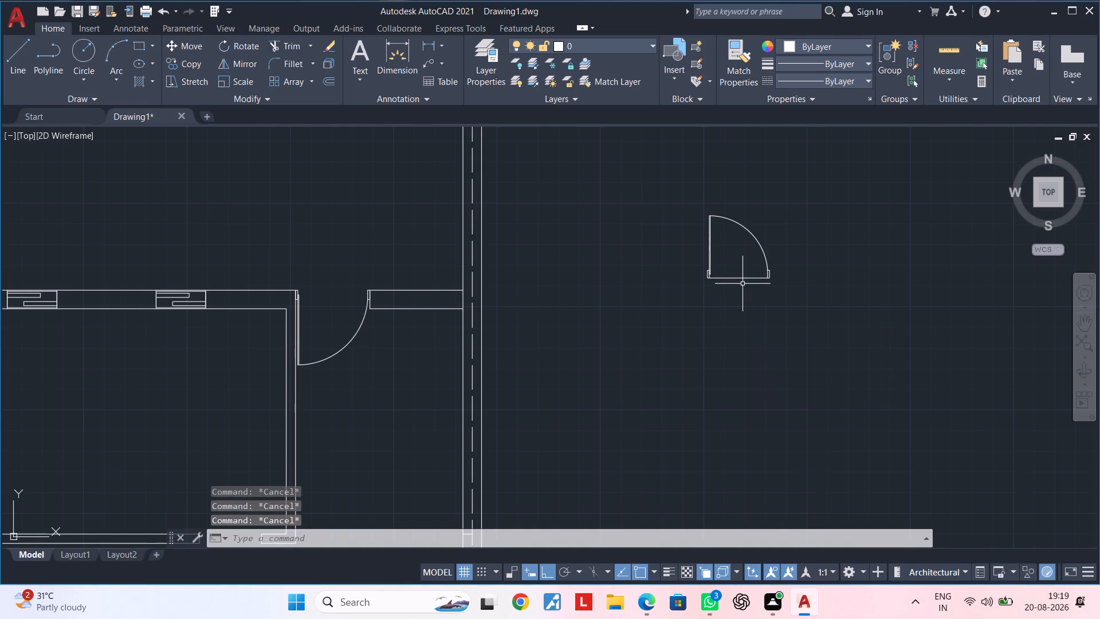
Trim the line joining the bases of the two frames on the 2'6" door outside the floor plan.
type("TR")
key("space")
left_click(744, 277)
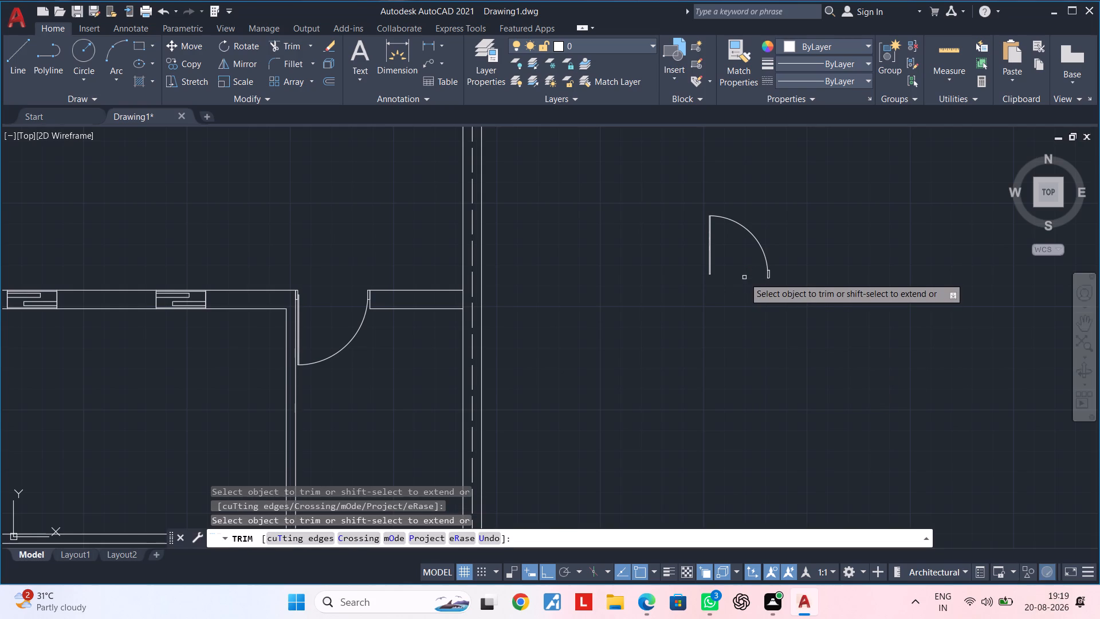
scroll(741, 277, "up", 2)
key("ctrl+z")
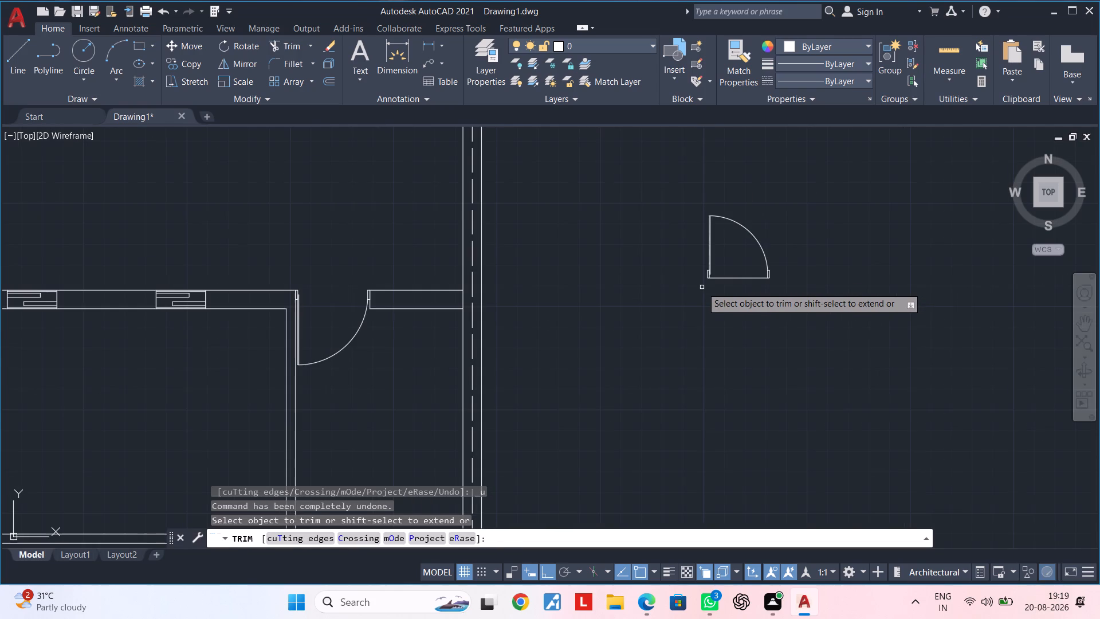
scroll(724, 283, "up", 3)
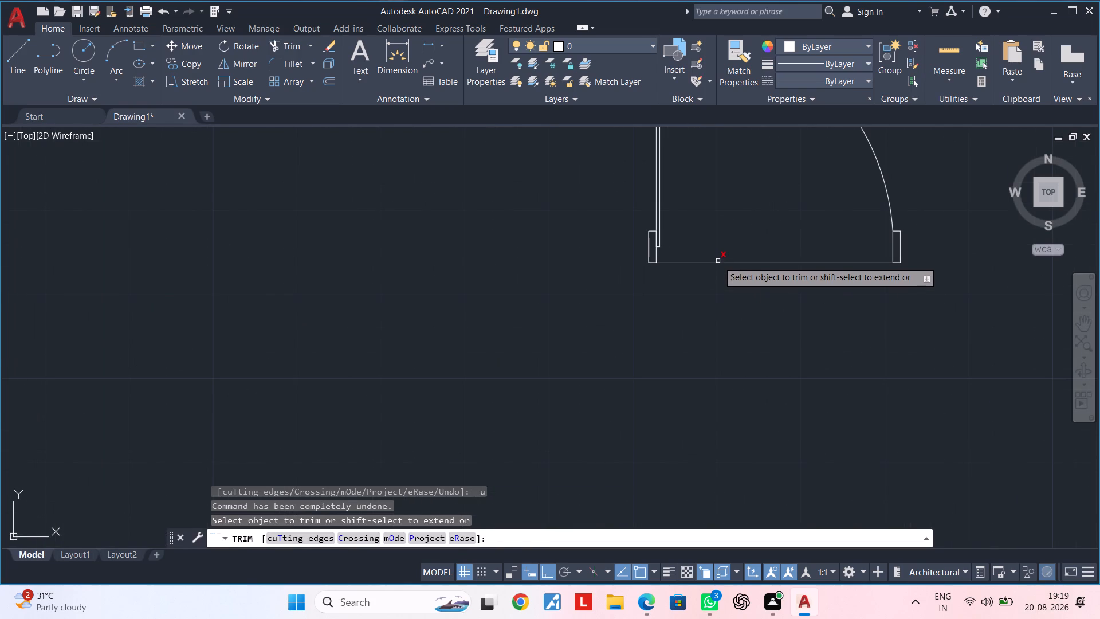
left_click(718, 261)
scroll(722, 275, "down", 6)
middle_click(717, 249)
key("Escape")
key("Escape")
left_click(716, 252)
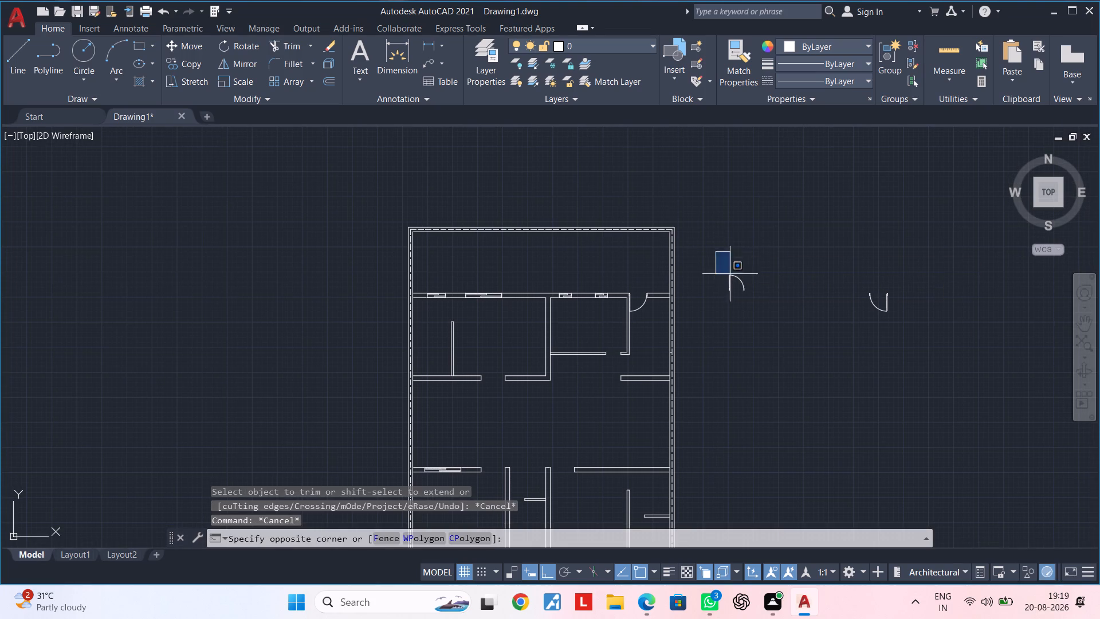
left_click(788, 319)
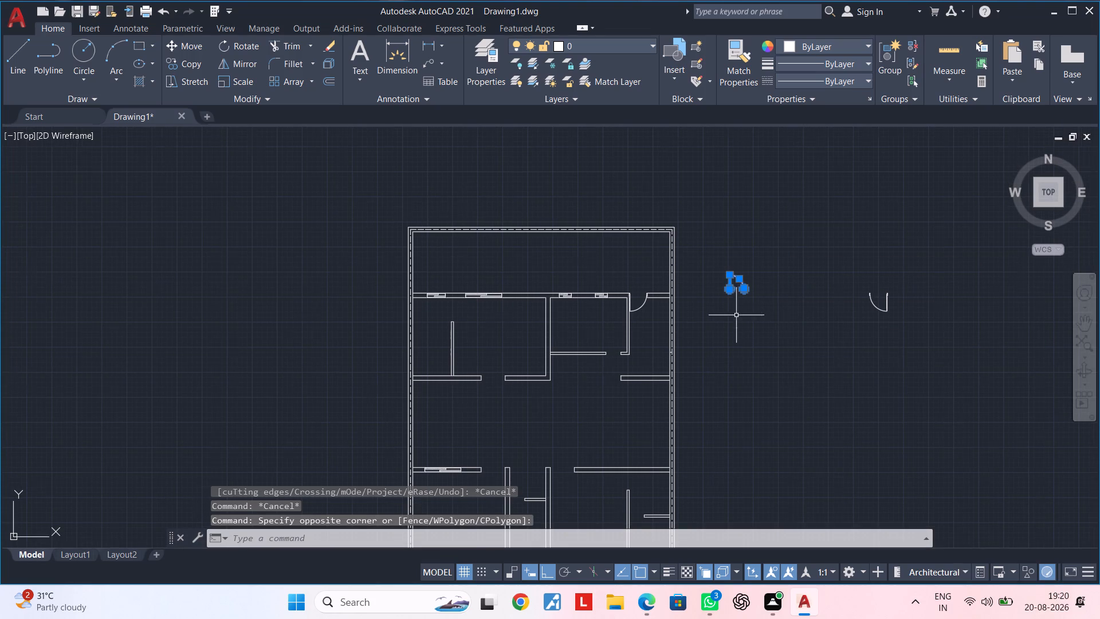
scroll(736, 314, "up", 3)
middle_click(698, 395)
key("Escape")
Mirror the 2'6" door across a vertical line on its latch side, keeping the original.
middle_click(600, 460)
scroll(706, 293, "down", 1)
middle_click_drag(707, 293, 702, 300)
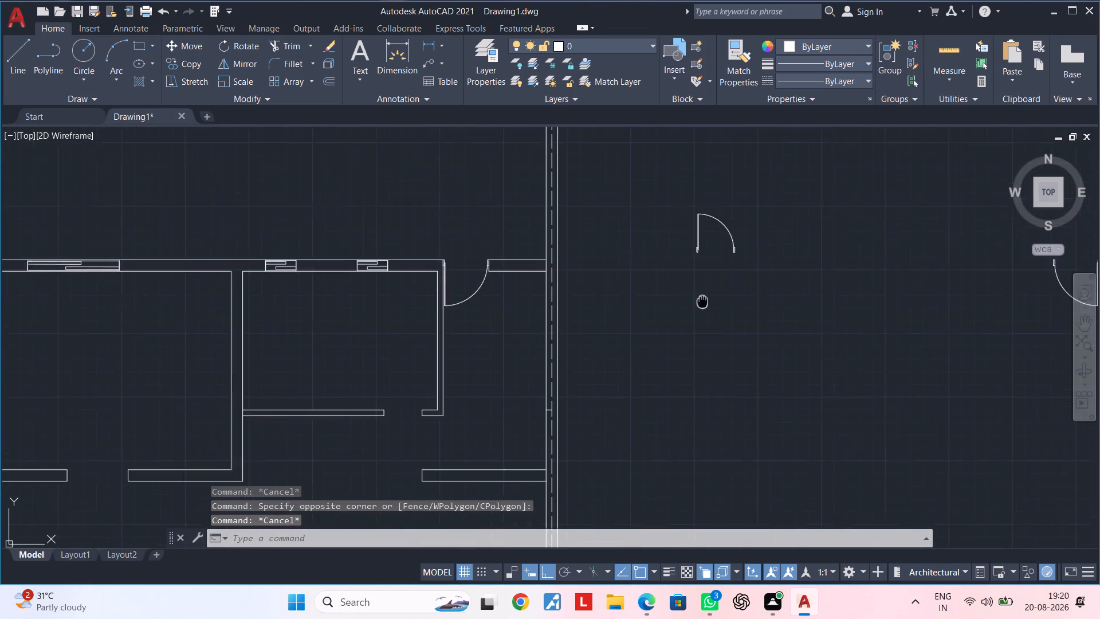
middle_click_drag(702, 300, 521, 420)
left_click(507, 291)
left_click(674, 404)
type("MI")
key("space")
left_click(591, 314)
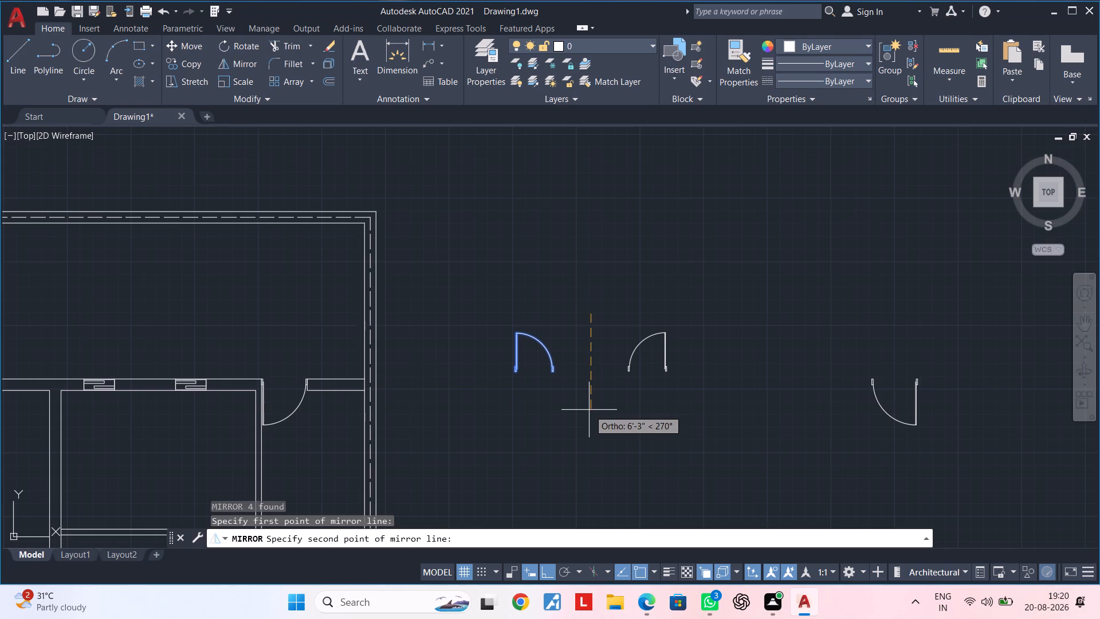
left_click(589, 410)
left_click_drag(625, 464, 589, 410)
key("Escape")
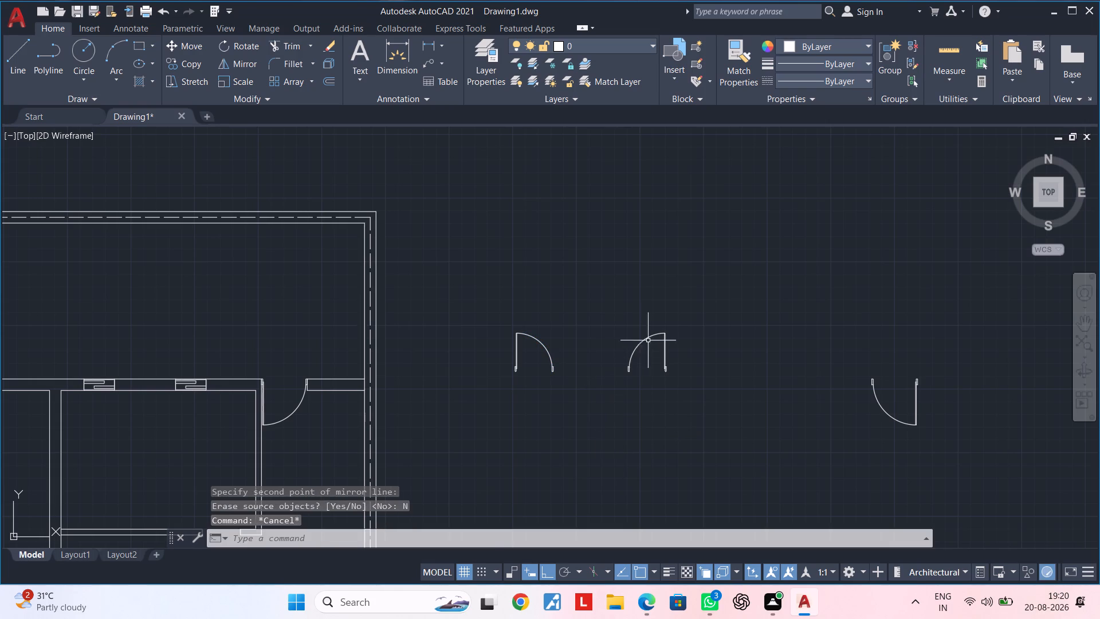
key("Escape")
Define a block named DS from the mirrored 2'6" door, converting it to a block with base point 0,0,0.
left_click(618, 318)
left_click(697, 396)
type("B")
key("space")
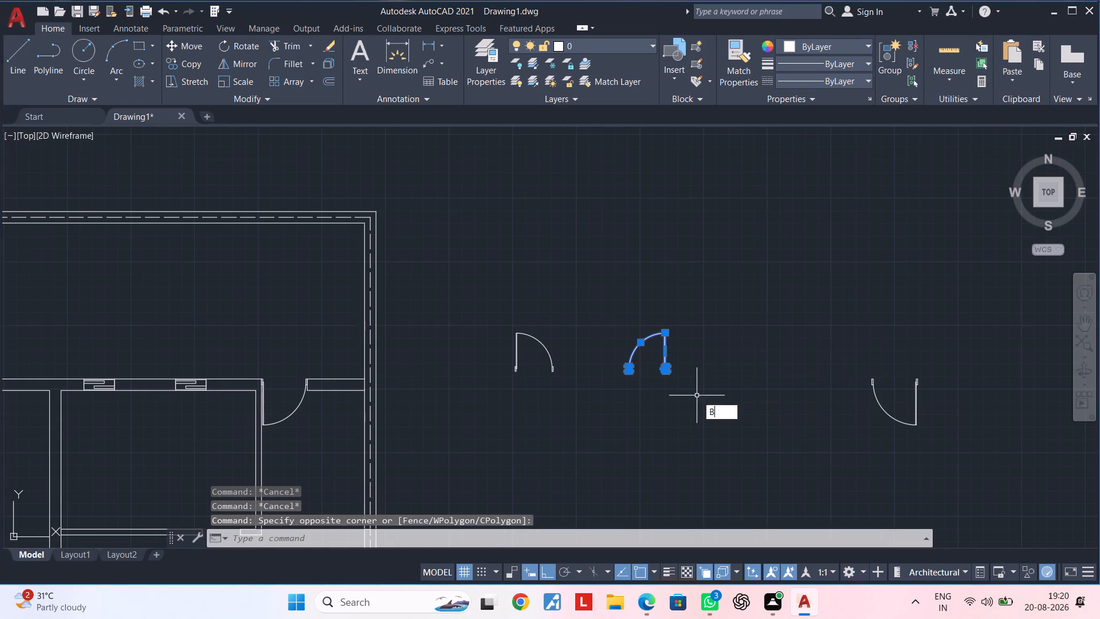
left_click(419, 194)
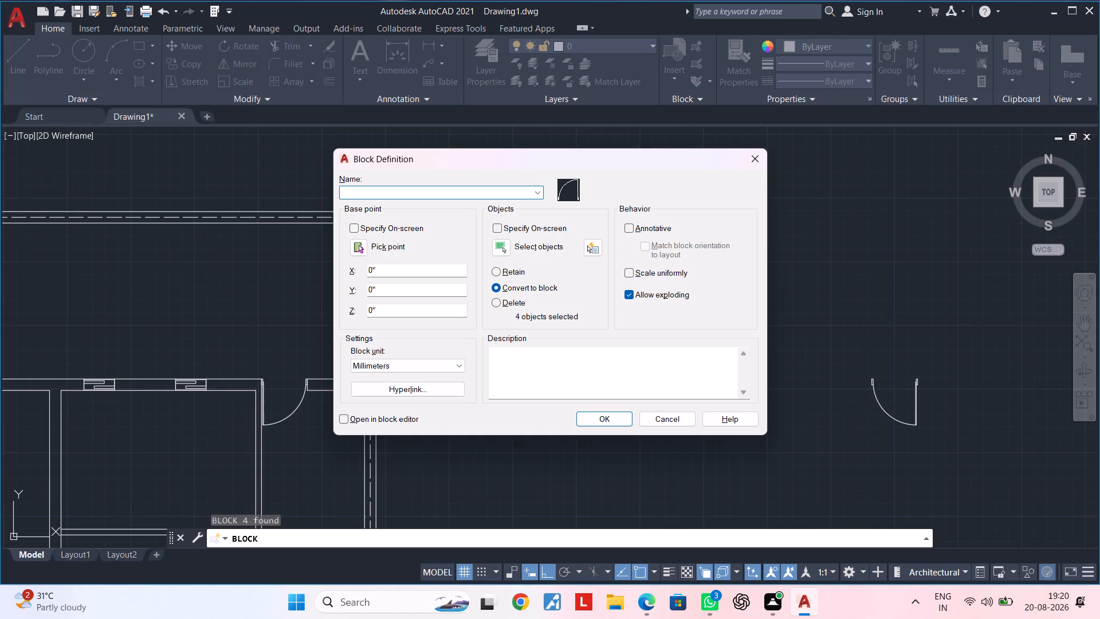
key("d")
key("s")
left_click(595, 418)
Move the DS door by its hinge-side frame to the right jamb's lower corner in the small upper-right room's bottom wall opening.
scroll(670, 387, "up", 2)
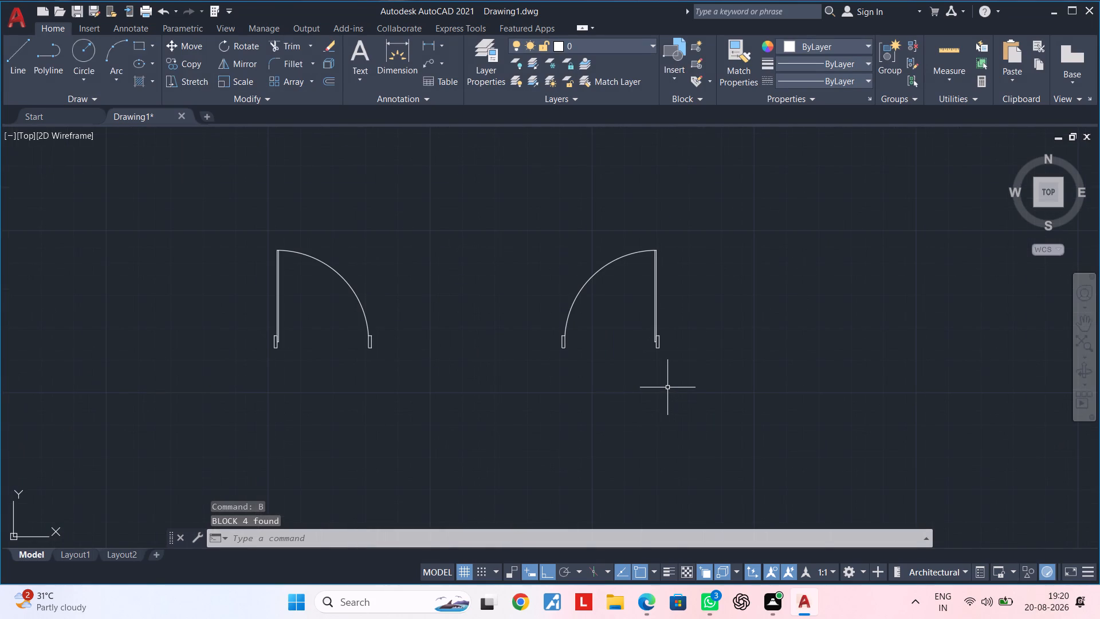
type("M")
key("space")
key("Escape")
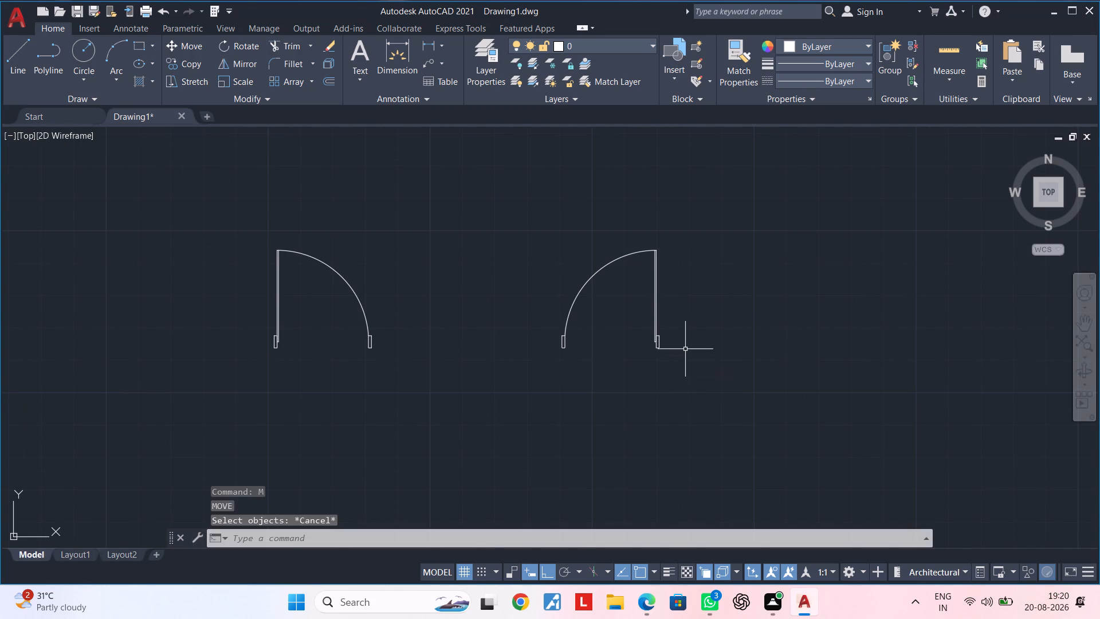
left_click(686, 349)
left_click(594, 333)
key("m")
key("space")
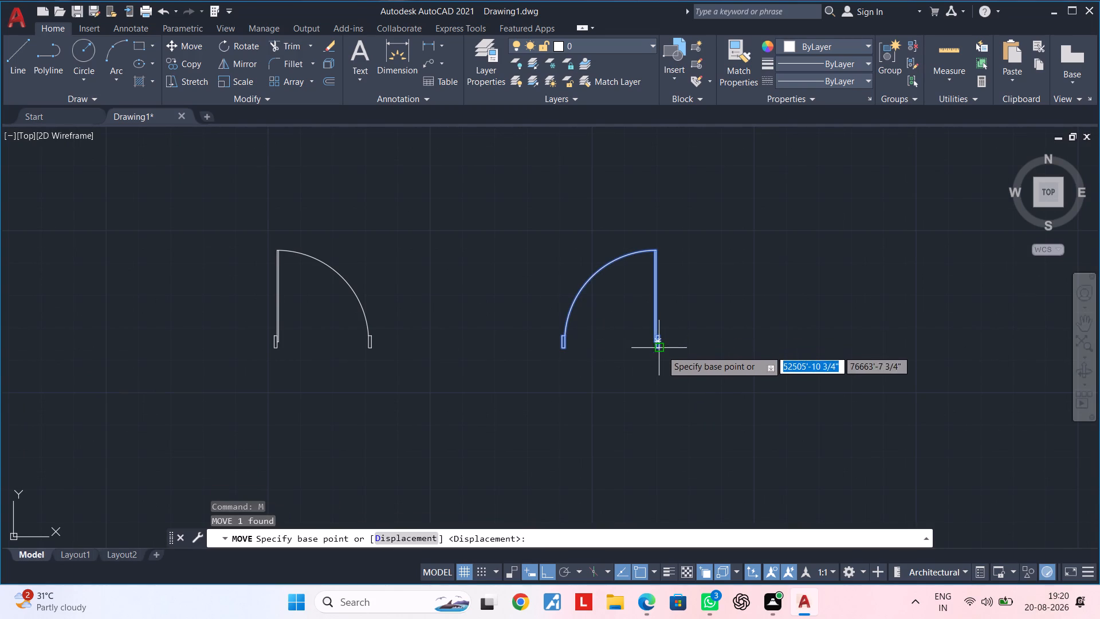
scroll(663, 355, "up", 5)
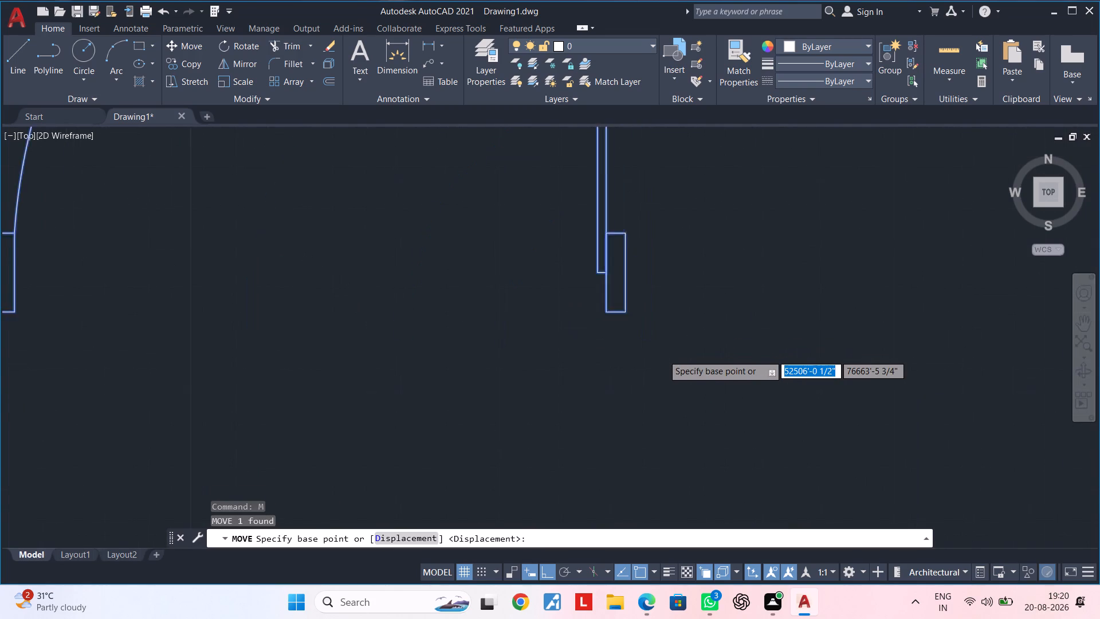
left_click(602, 285)
scroll(574, 333, "down", 8)
middle_click_drag(441, 390, 796, 337)
scroll(600, 416, "up", 4)
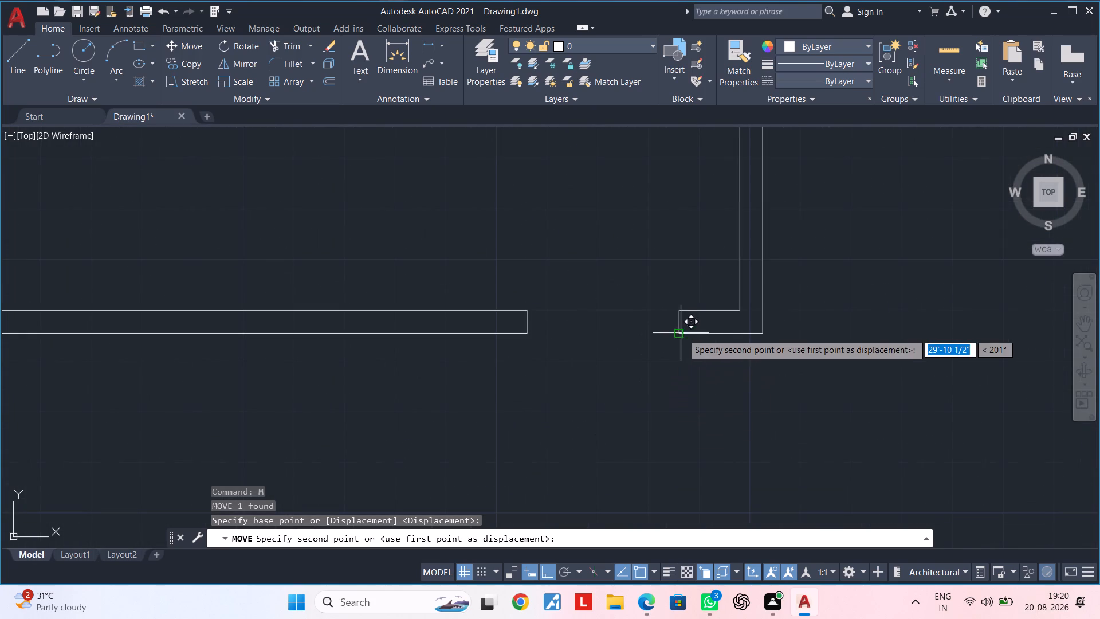
left_click(682, 334)
scroll(665, 397, "down", 3)
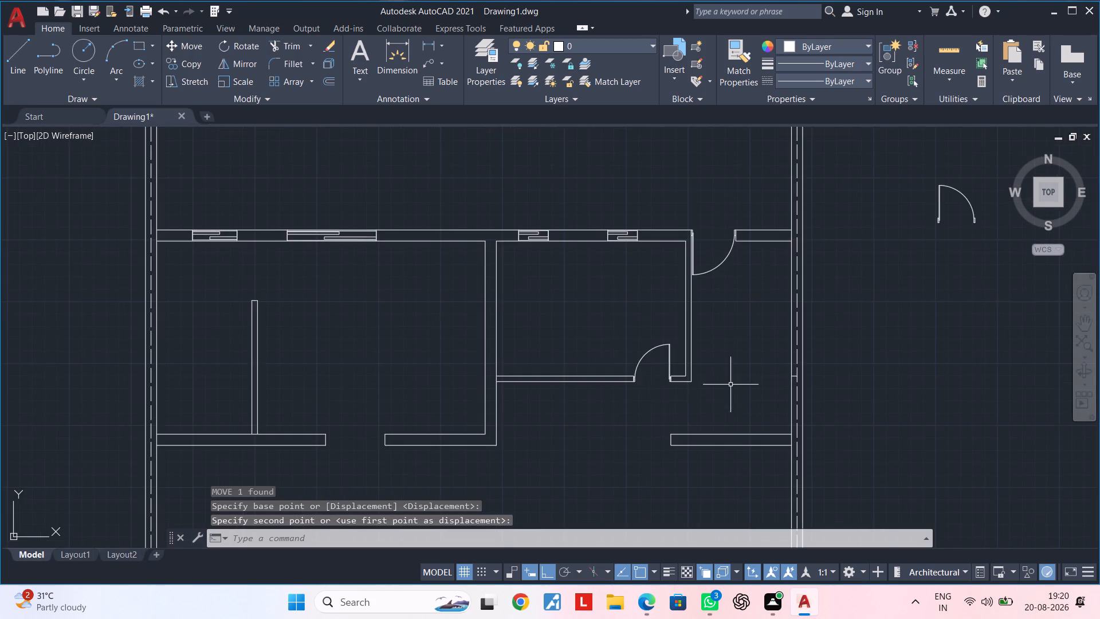
Mirror the downward-swinging 3' door outside the plan across a horizontal line above it, keeping the original.
middle_click_drag(730, 385, 550, 377)
middle_click_drag(812, 365, 618, 367)
scroll(639, 362, "down", 2)
middle_click_drag(685, 355, 548, 354)
key("Escape")
key("Escape")
scroll(617, 323, "up", 2)
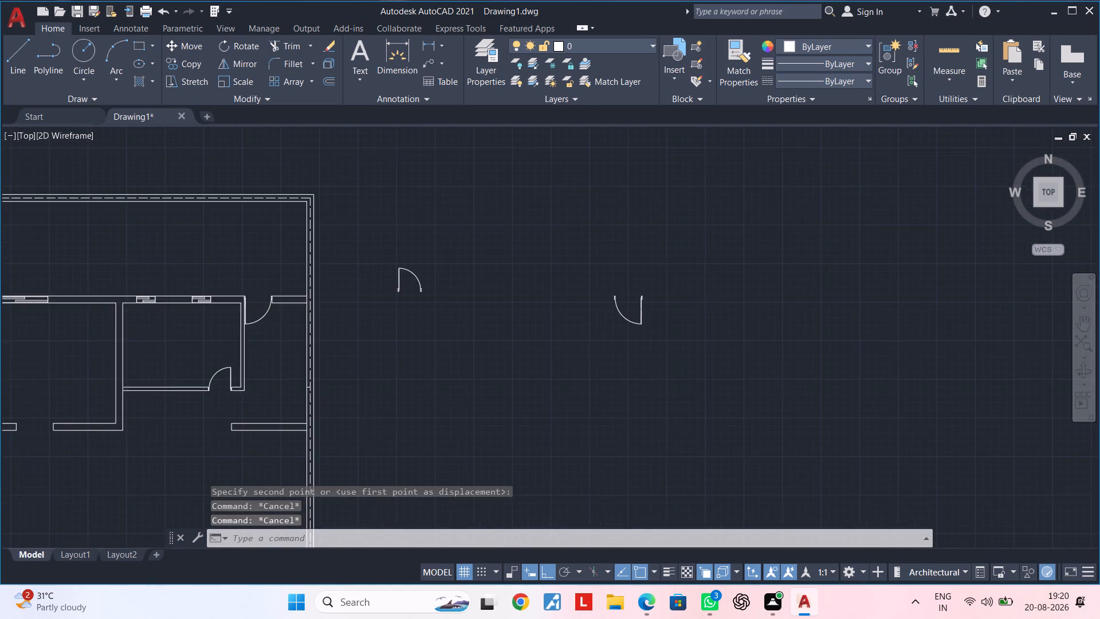
middle_click(583, 334)
key("Escape")
left_click_drag(572, 245, 587, 256)
left_click(708, 349)
type("MI")
key("space")
left_click(567, 253)
left_click(710, 245)
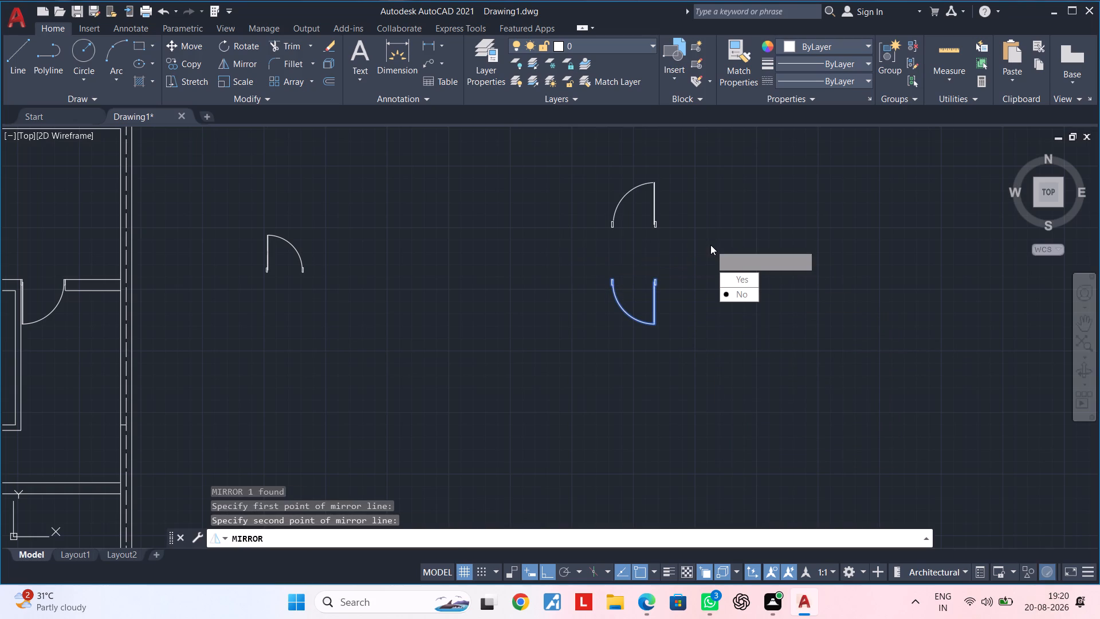
left_click_drag(732, 292, 710, 245)
middle_click_drag(671, 243, 580, 318)
key("Escape")
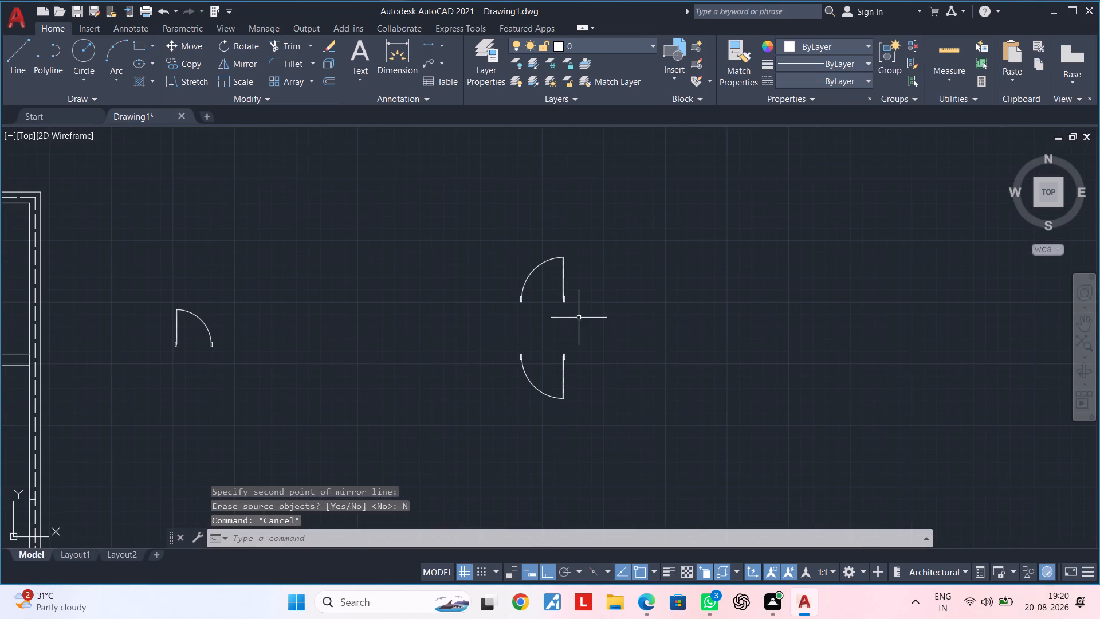
key("Escape")
key("Escape")
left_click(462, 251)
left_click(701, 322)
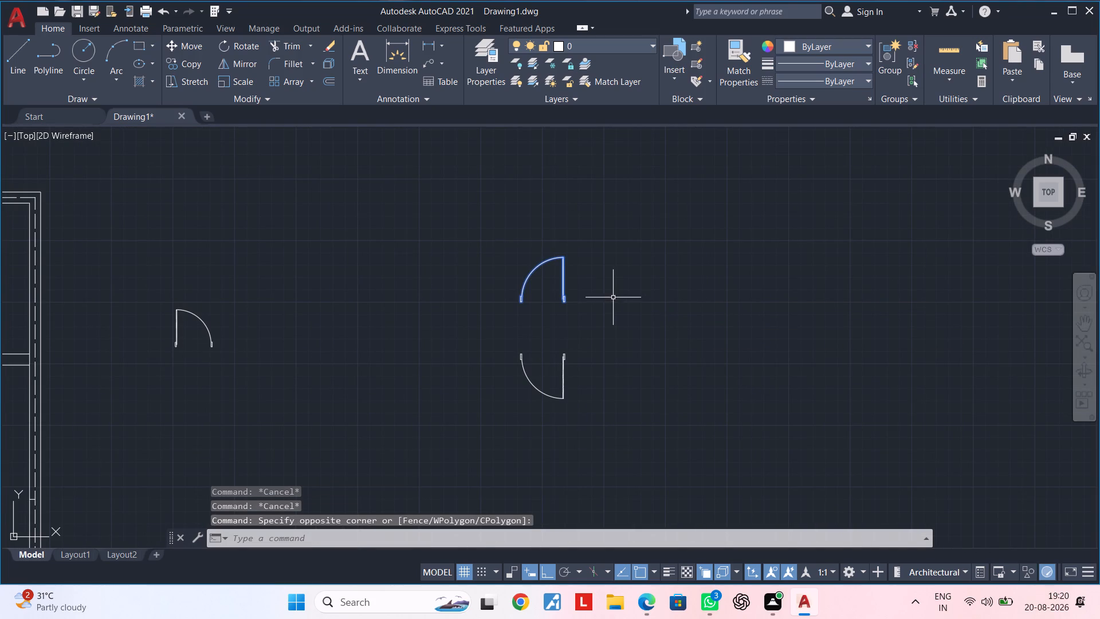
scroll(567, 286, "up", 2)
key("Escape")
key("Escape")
Scale the upward-swinging mirrored door from its lower-left frame corner by reference, using its full overall width, to a new length of 4'.
left_click_drag(323, 199, 335, 206)
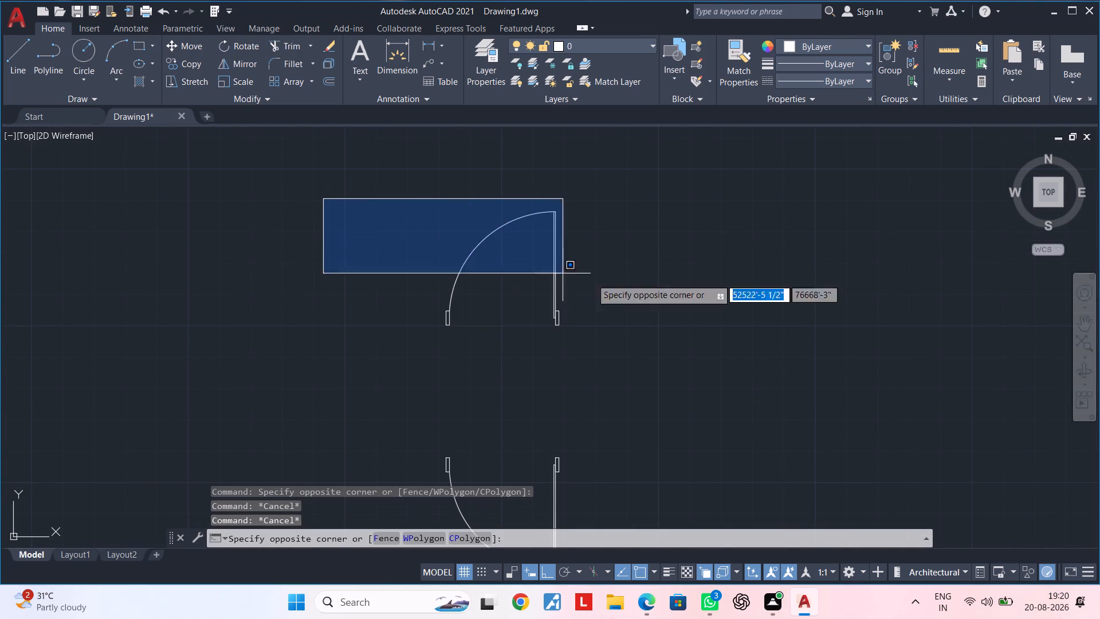
left_click(710, 360)
type("SC")
key("space")
scroll(448, 325, "up", 4)
left_click(418, 323)
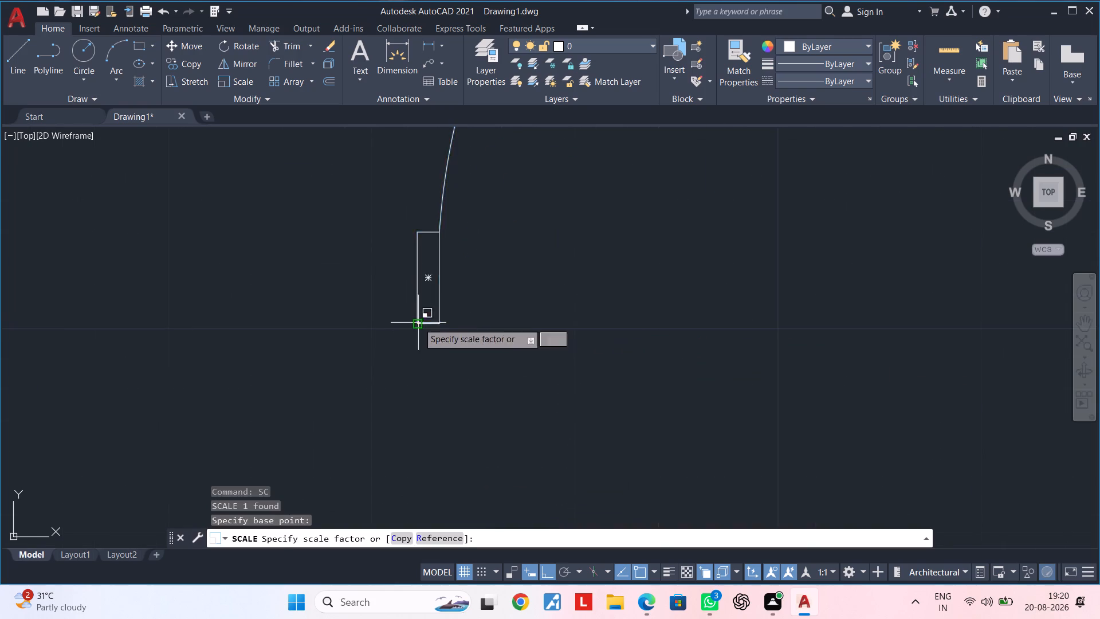
type("R")
key("space")
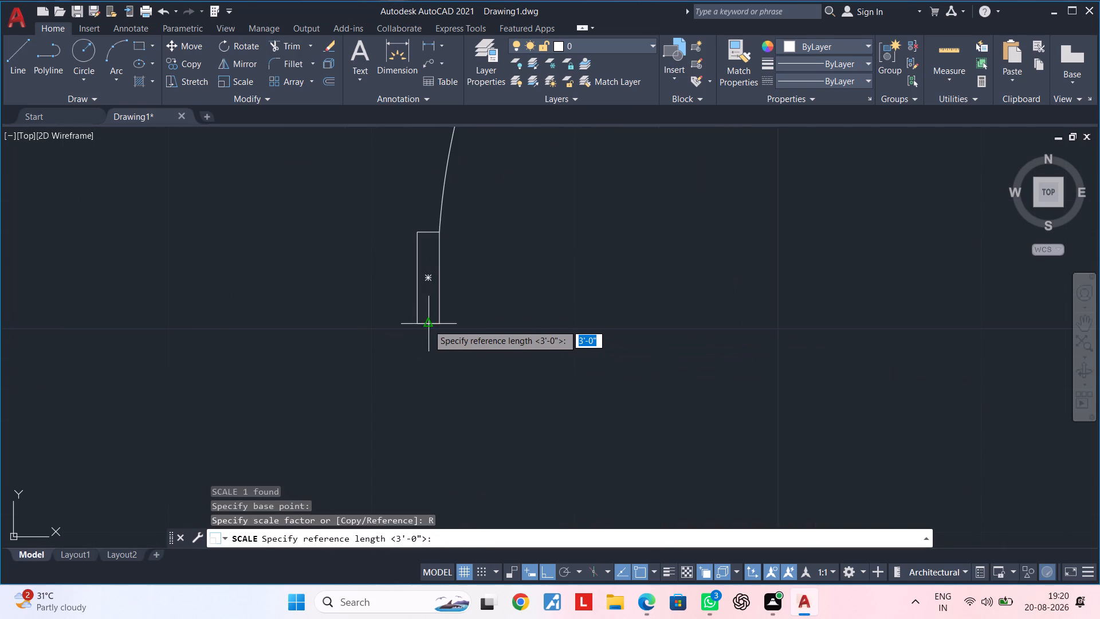
left_click(419, 326)
scroll(618, 340, "down", 3)
scroll(776, 343, "up", 2)
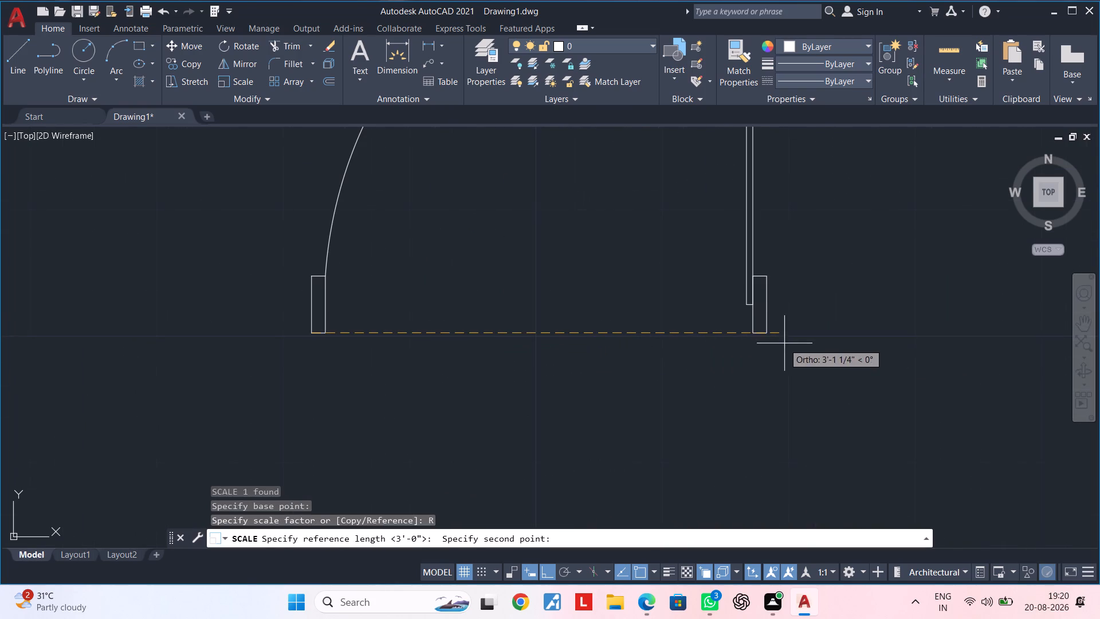
scroll(768, 333, "up", 4)
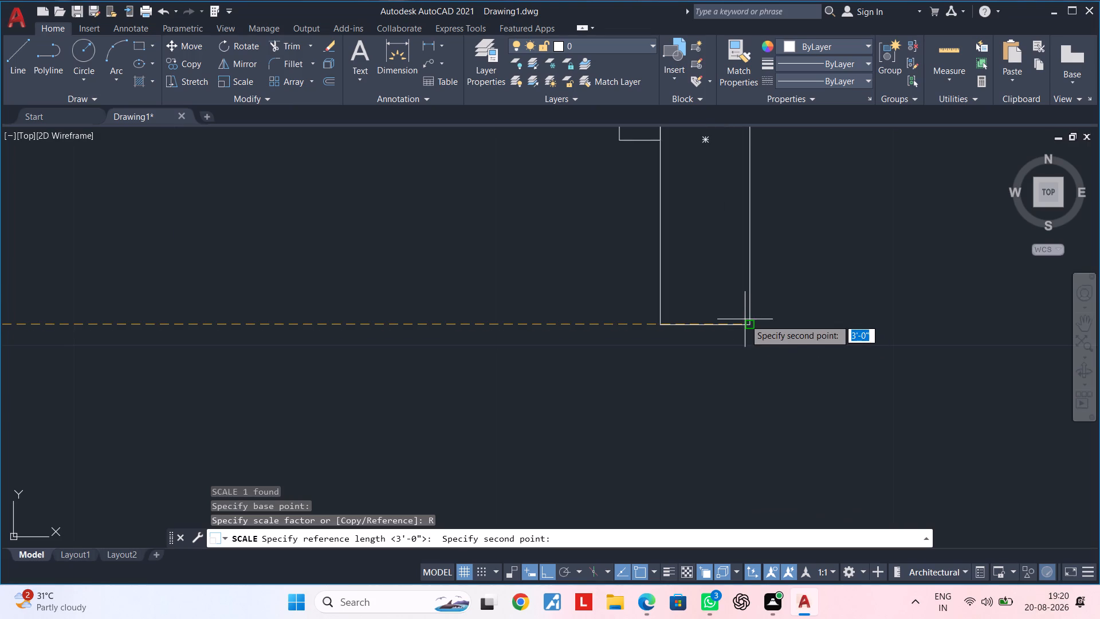
left_click(748, 323)
scroll(602, 331, "down", 5)
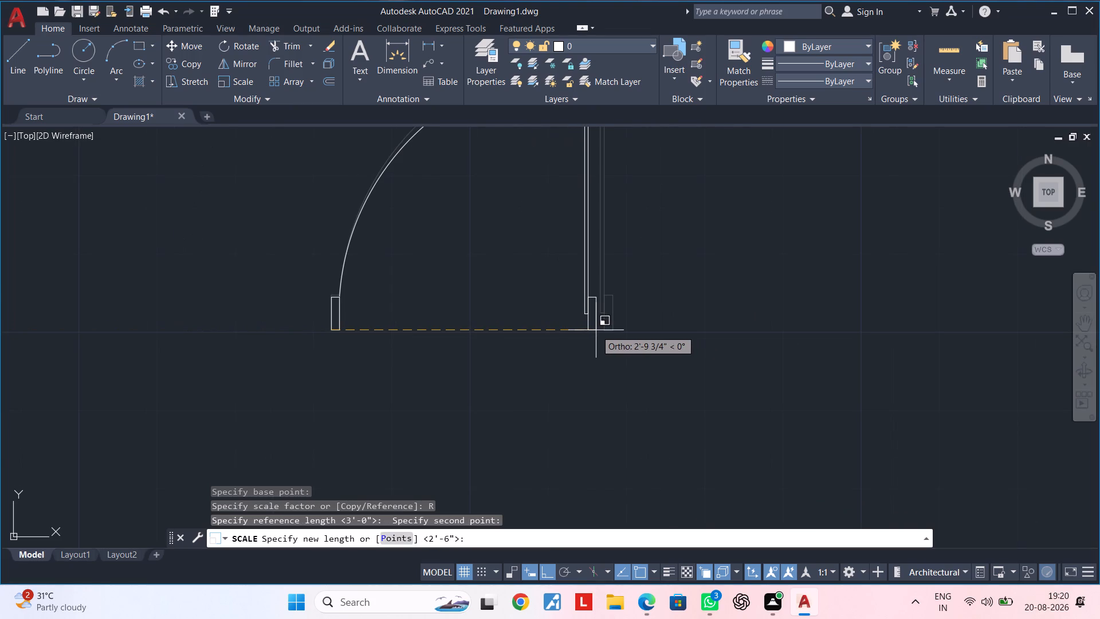
type("4'")
key("Return")
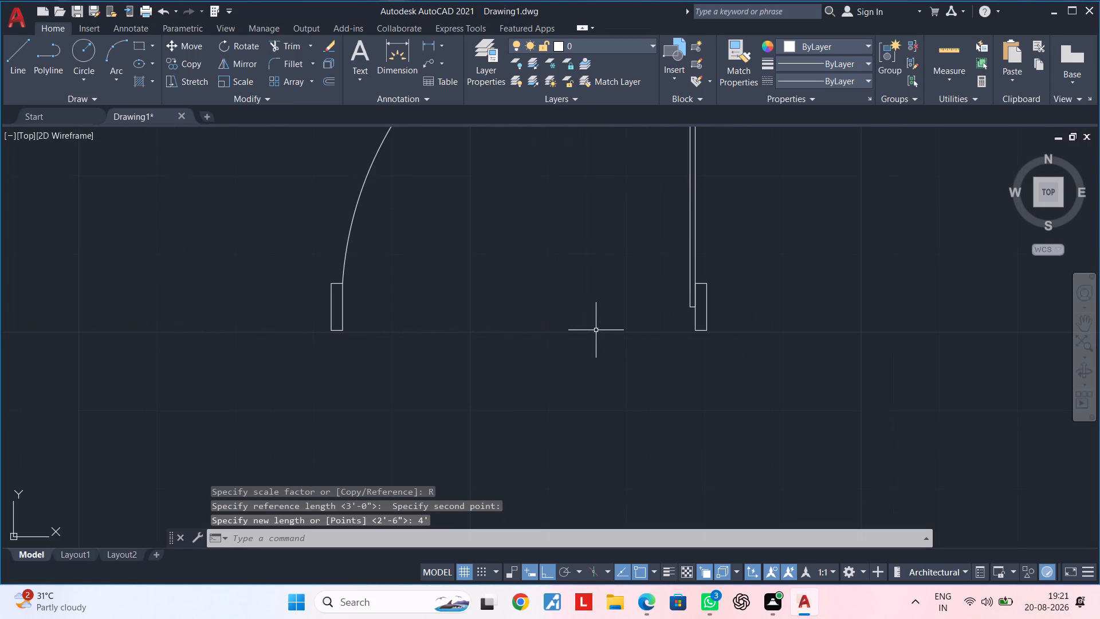
scroll(690, 367, "down", 2)
middle_click_drag(652, 361, 566, 362)
scroll(565, 362, "down", 1)
middle_click_drag(565, 362, 678, 325)
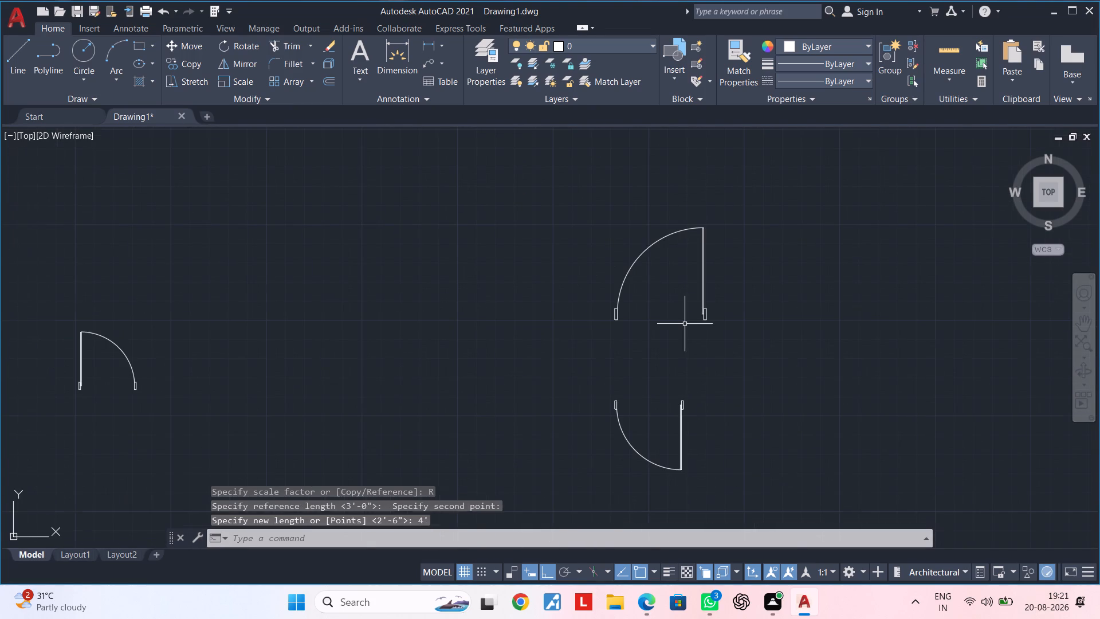
key("Escape")
key("Escape")
key("Escape")
key("Escape")
Mirror the 4' door across a vertical line on its hinge side, keeping the original.
middle_click_drag(714, 334, 622, 331)
key("Escape")
key("Escape")
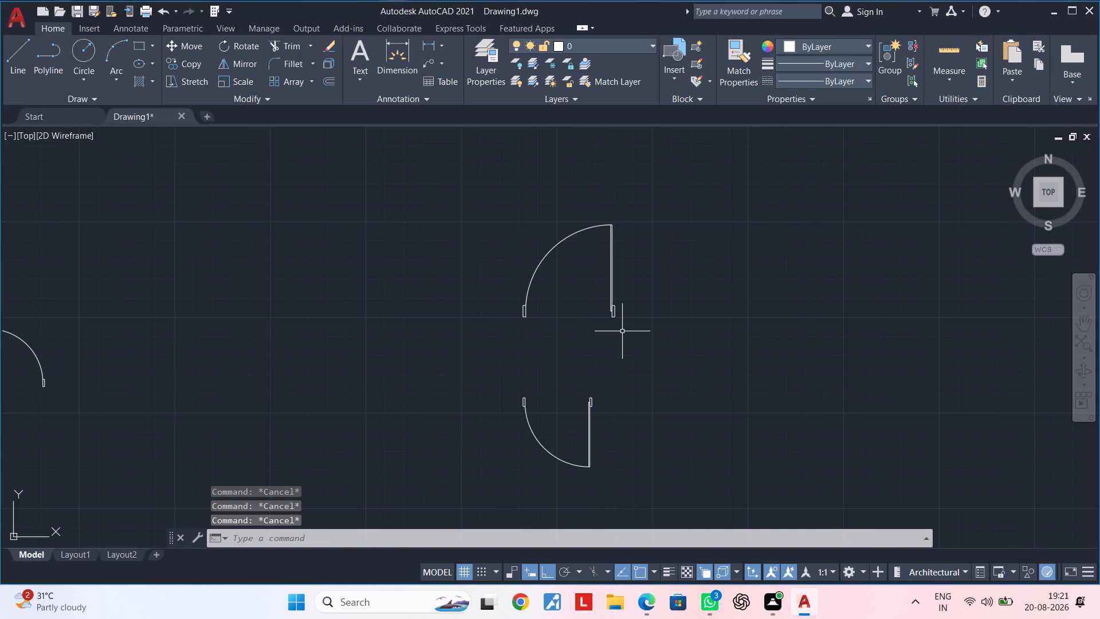
key("Escape")
key("Escape")
left_click(693, 185)
left_click(480, 341)
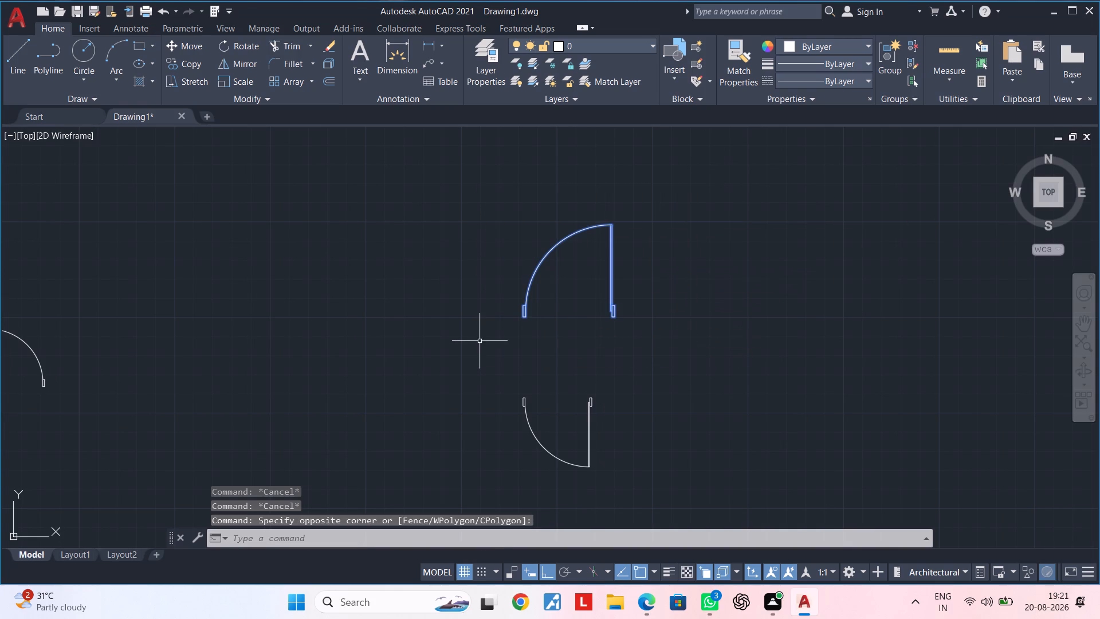
type("MI")
key("space")
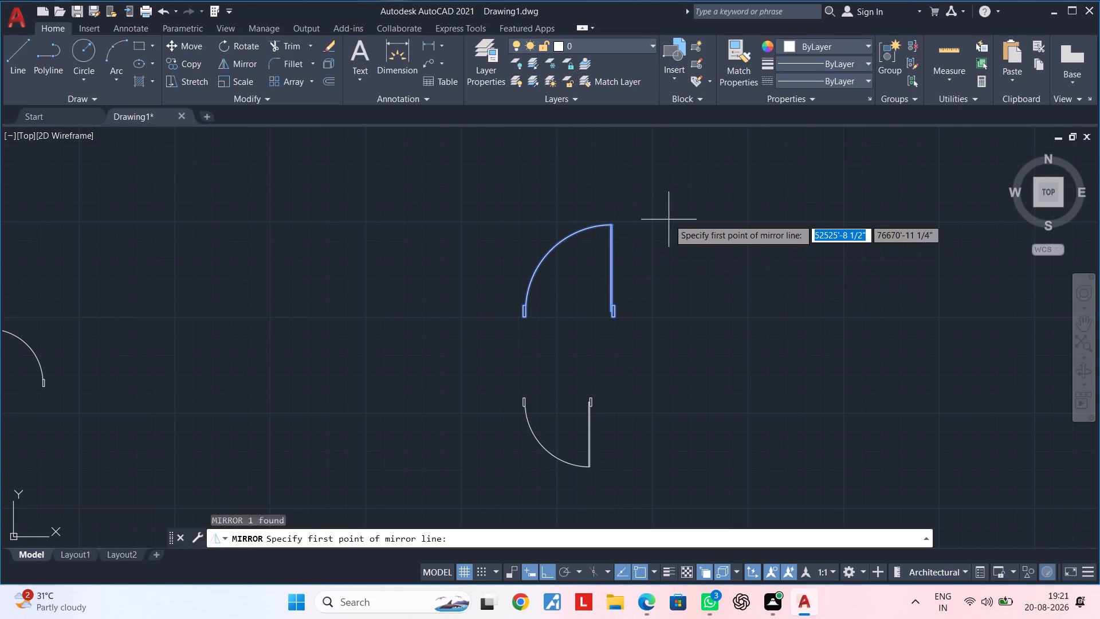
left_click(666, 223)
left_click(667, 335)
left_click_drag(685, 388, 667, 335)
middle_click_drag(685, 335, 583, 362)
key("Escape")
key("Escape")
Delete the downward-swinging 3' door below the pair of 4' doors.
double_click(566, 397)
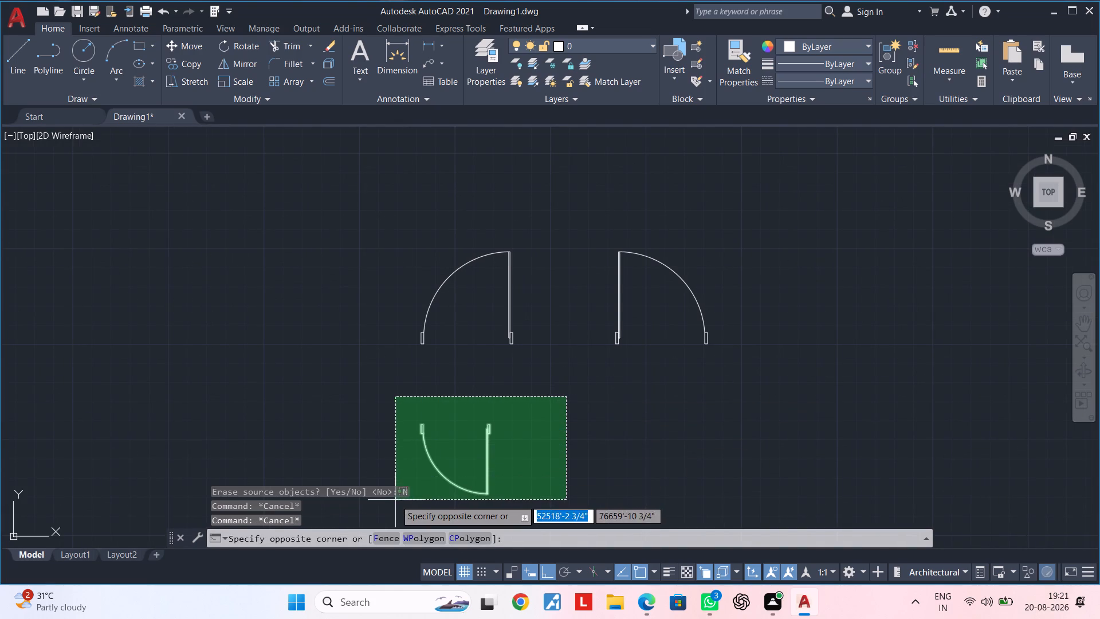
left_click(421, 503)
key("Delete")
middle_click_drag(707, 405, 576, 359)
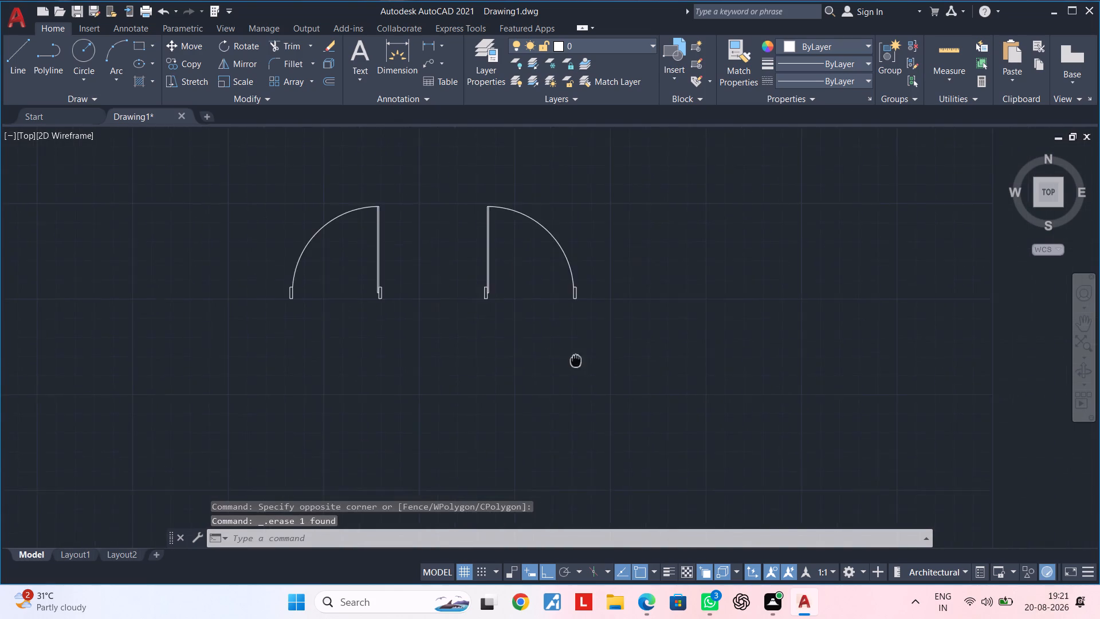
Mirror the pair of upward-swinging 4' doors across a horizontal line below them, keeping the originals.
middle_click_drag(576, 359, 576, 357)
scroll(492, 346, "down", 1)
middle_click_drag(492, 346, 569, 343)
key("Escape")
key("Escape")
key("Escape")
key("Escape")
key("Escape")
key("Escape")
key("Escape")
key("Escape")
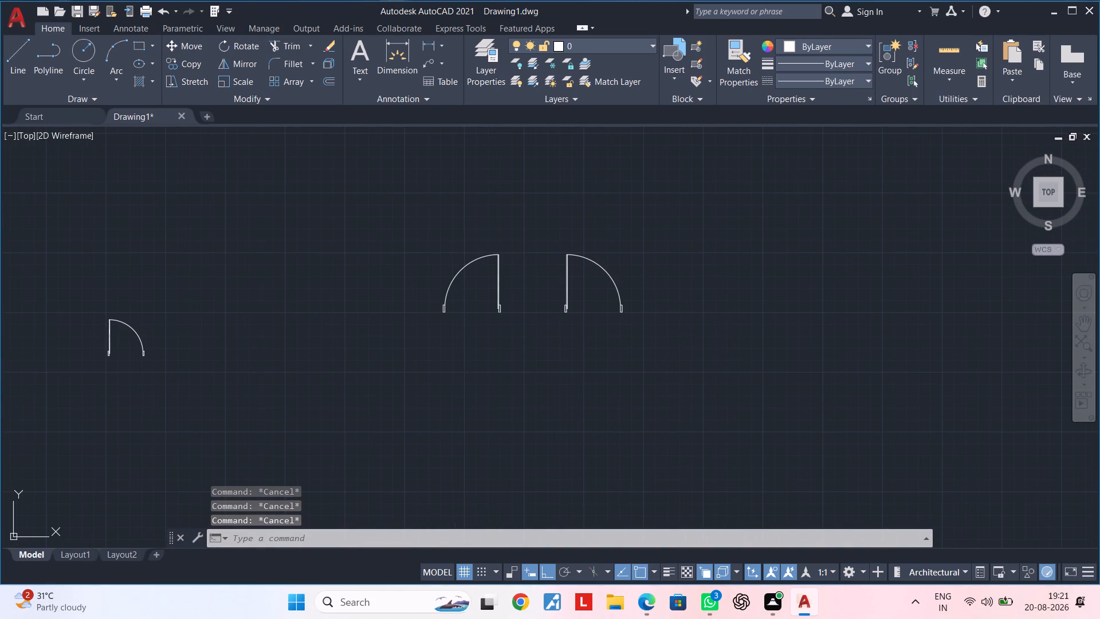
key("Escape")
key("Escape")
key("m")
type("I")
key("space")
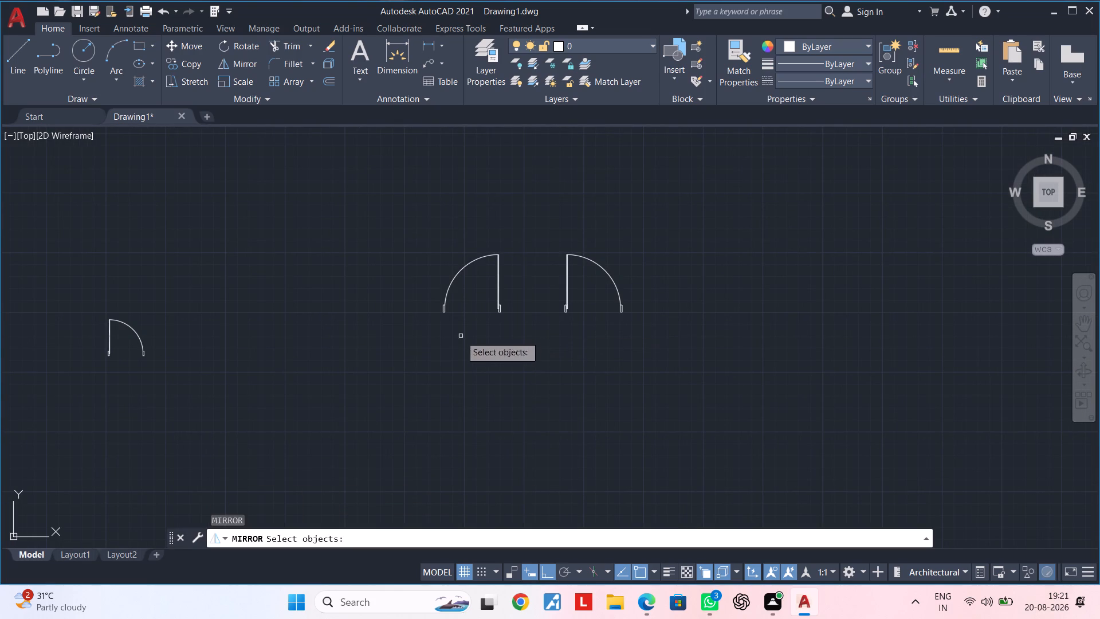
left_click(395, 205)
left_click(737, 382)
key("space")
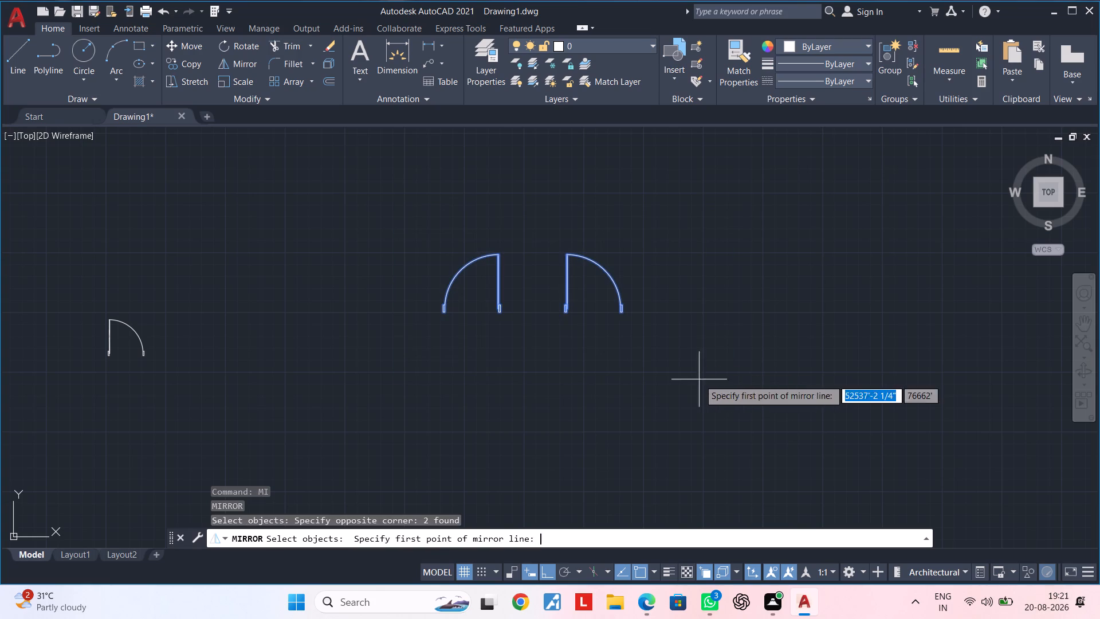
left_click(435, 365)
left_click(723, 364)
left_click_drag(749, 414, 723, 364)
middle_click_drag(520, 335, 667, 332)
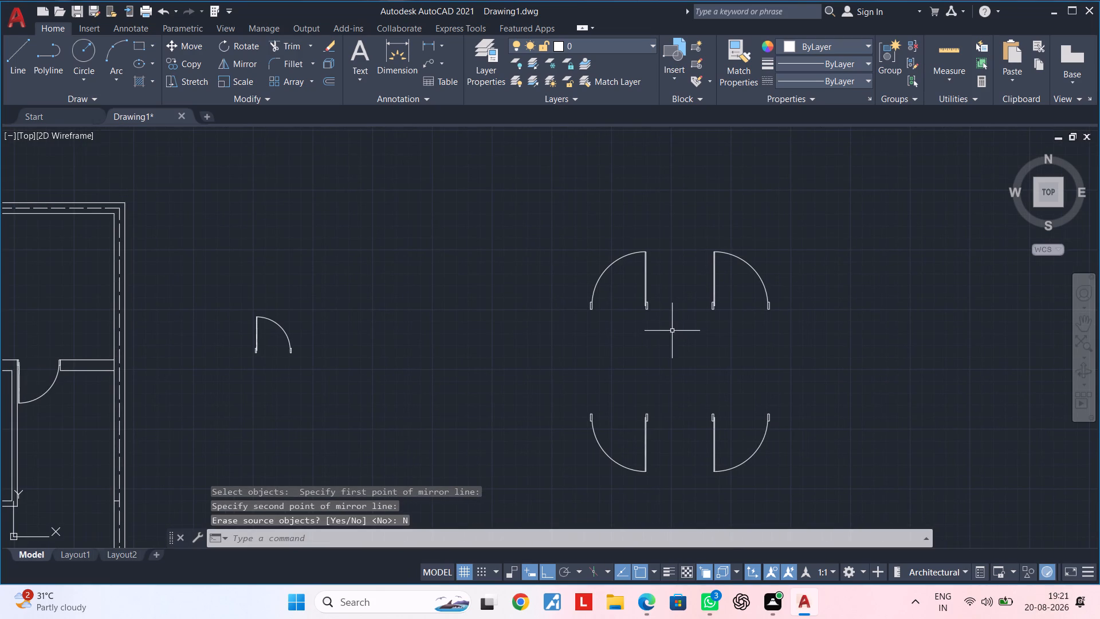
key("Escape")
key("Escape")
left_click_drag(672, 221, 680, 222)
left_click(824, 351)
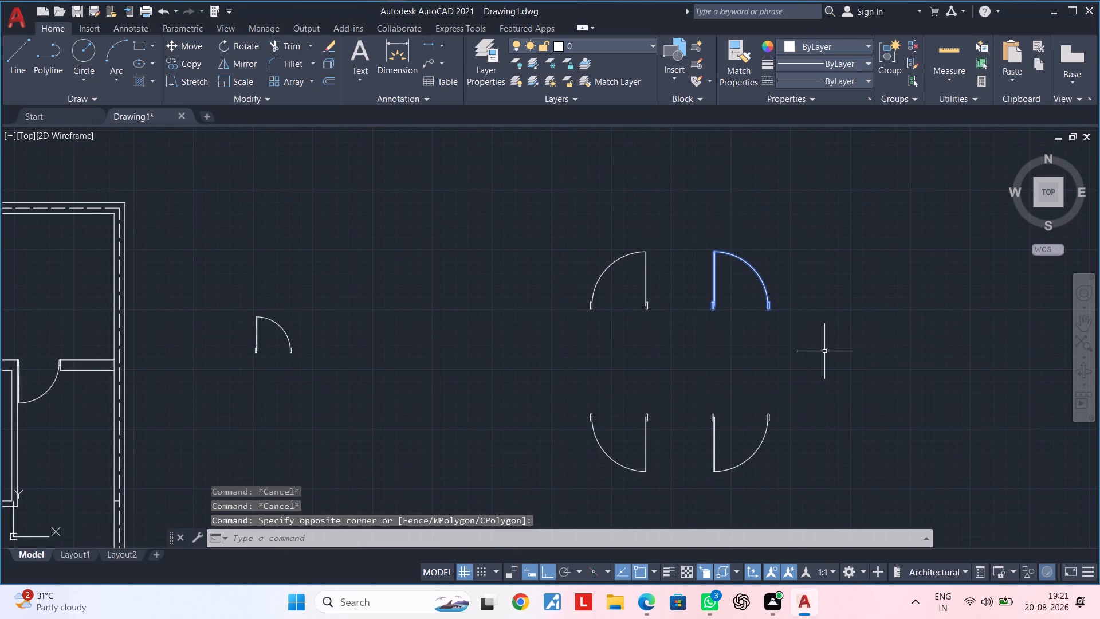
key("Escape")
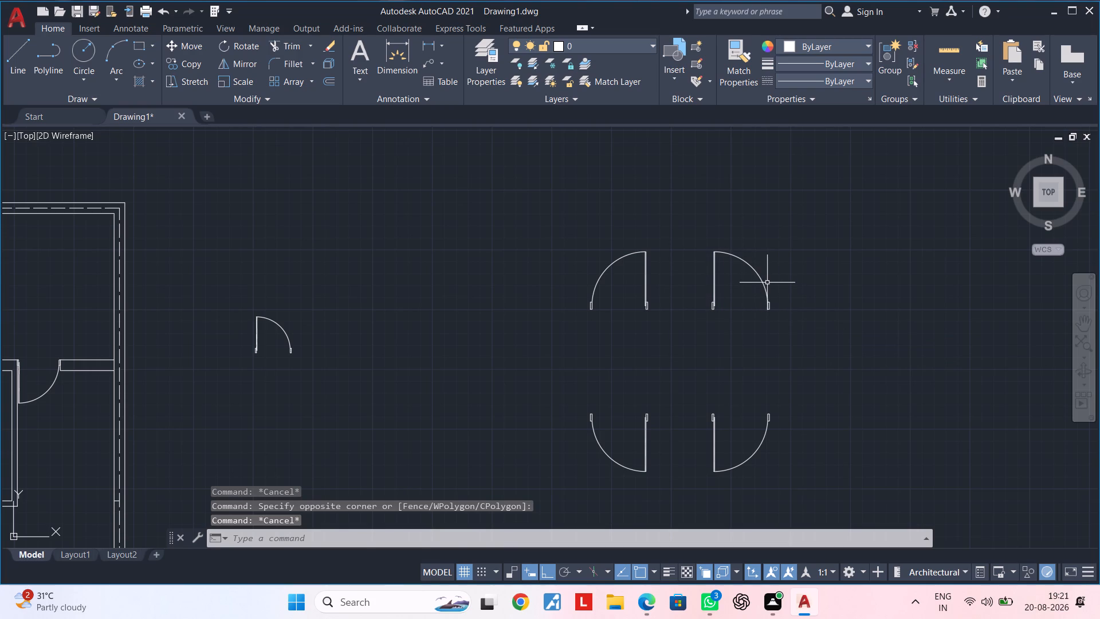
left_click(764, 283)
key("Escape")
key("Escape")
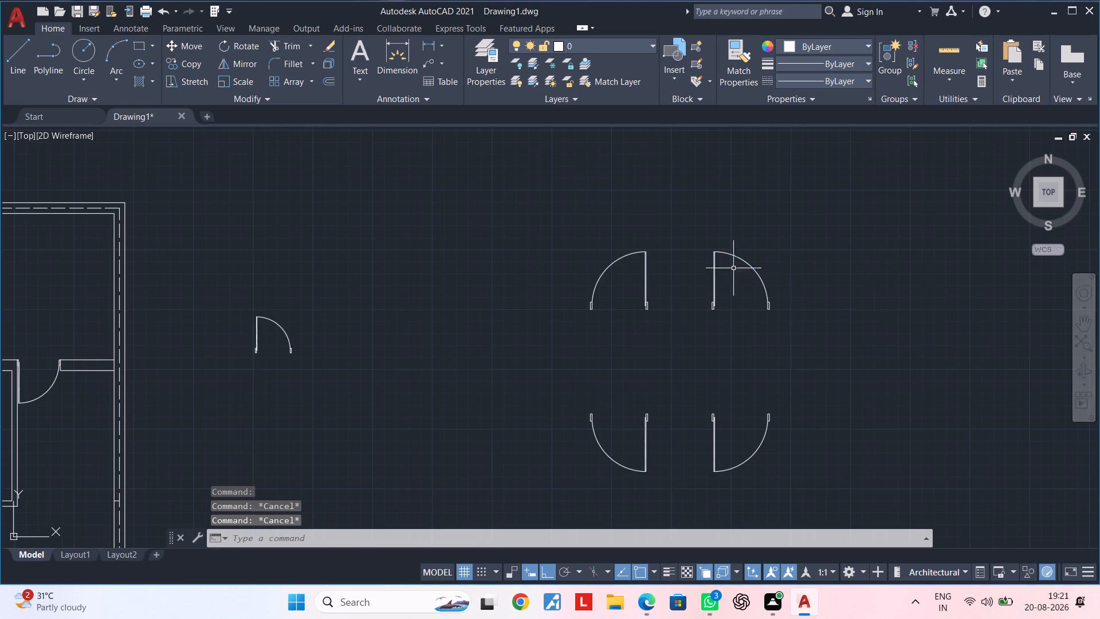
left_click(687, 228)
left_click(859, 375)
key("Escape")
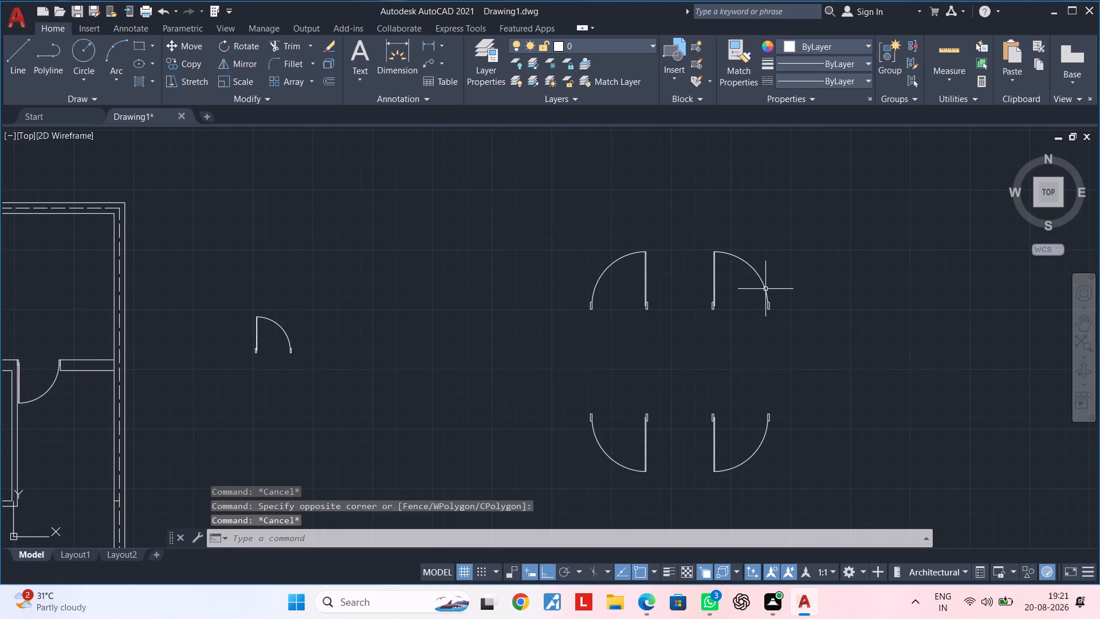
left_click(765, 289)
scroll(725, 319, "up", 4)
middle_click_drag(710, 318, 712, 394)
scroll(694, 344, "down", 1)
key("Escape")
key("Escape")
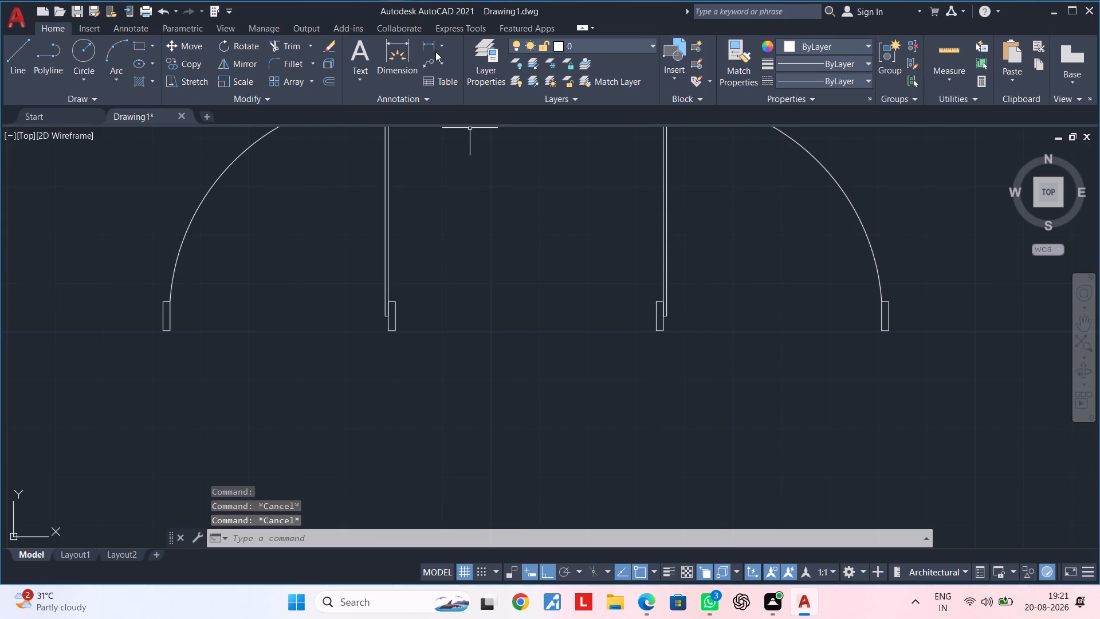
Measure the overall width of the right upward-swinging 4' door between its outer frame corners.
left_click(434, 46)
scroll(679, 349, "up", 2)
left_click(619, 305)
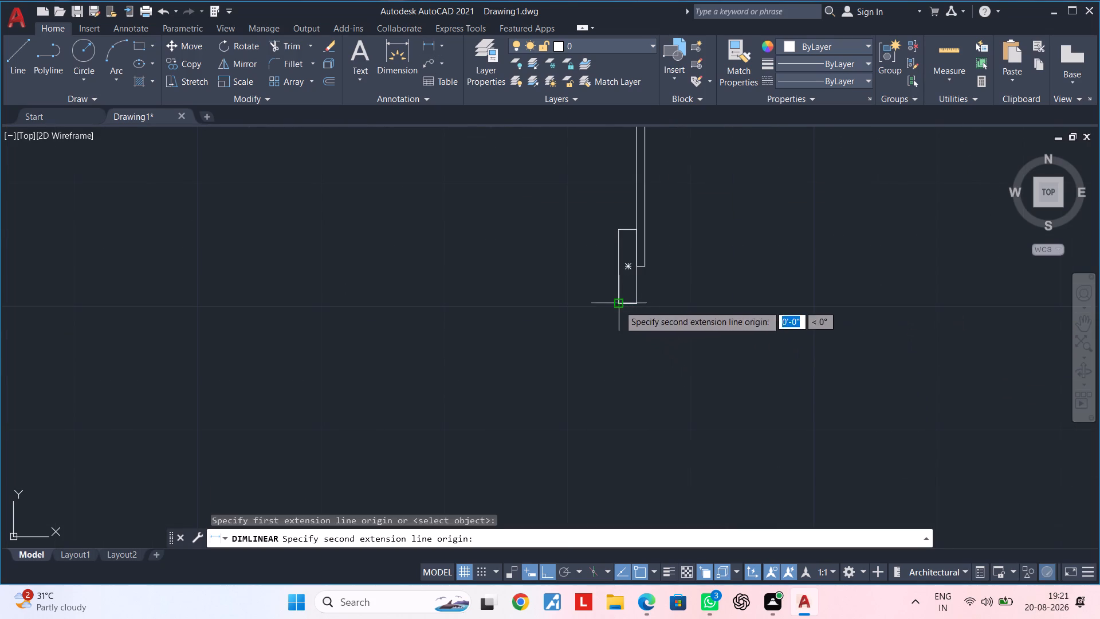
middle_click_drag(1036, 330, 633, 348)
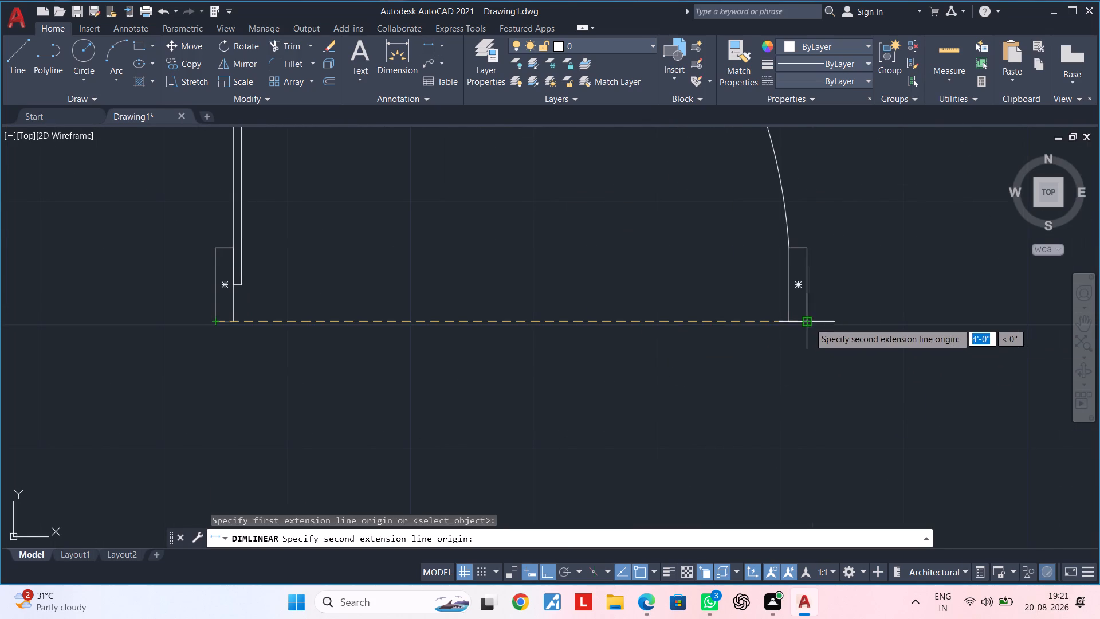
left_click(809, 323)
key("Escape")
key("Escape")
scroll(698, 340, "down", 3)
middle_click_drag(716, 355, 752, 365)
key("Escape")
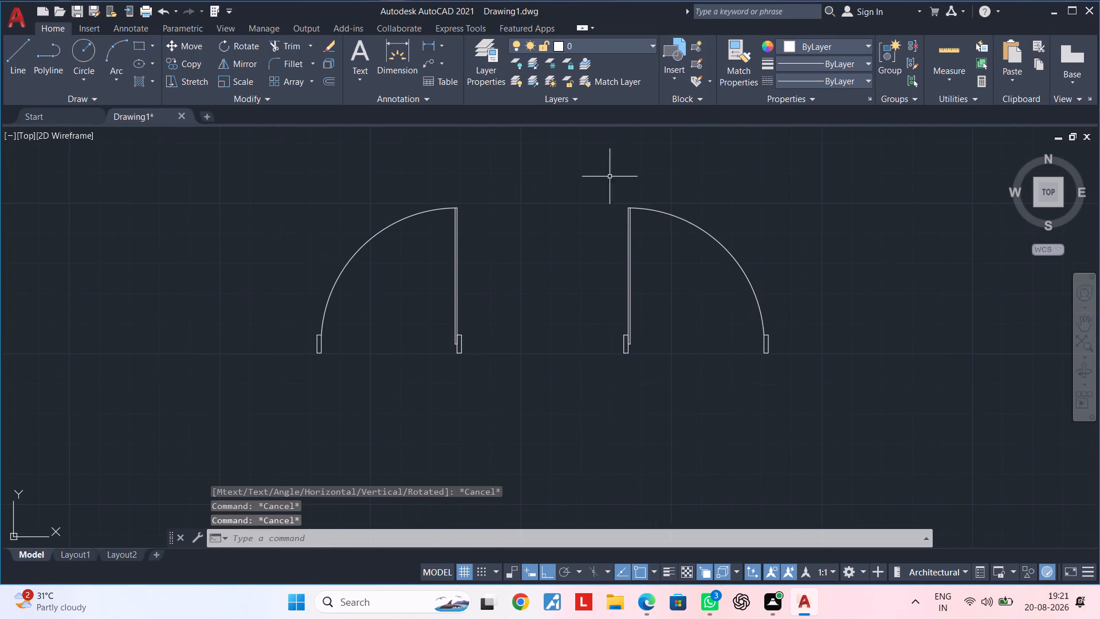
Move the right upward-swinging 4' door by its lower-left frame corner into the opening in the upper-left room's bottom wall.
left_click_drag(596, 174, 599, 179)
left_click(871, 416)
type("M")
key("space")
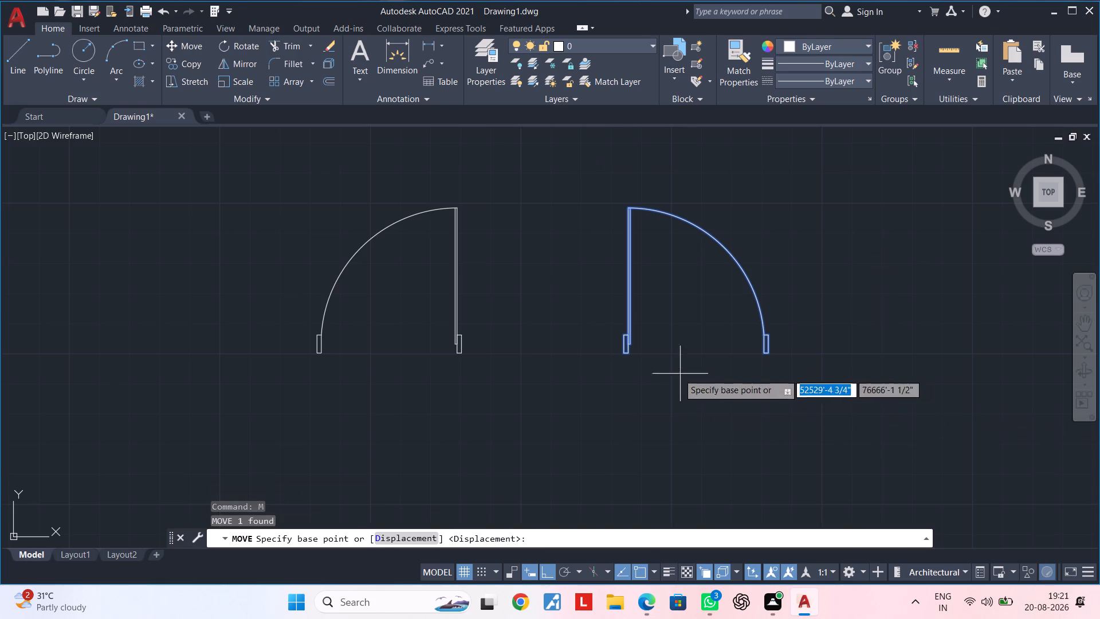
scroll(626, 367, "up", 2)
left_click(619, 336)
scroll(494, 361, "down", 7)
middle_click_drag(786, 374, 800, 373)
middle_click_drag(402, 415, 775, 363)
scroll(655, 390, "up", 5)
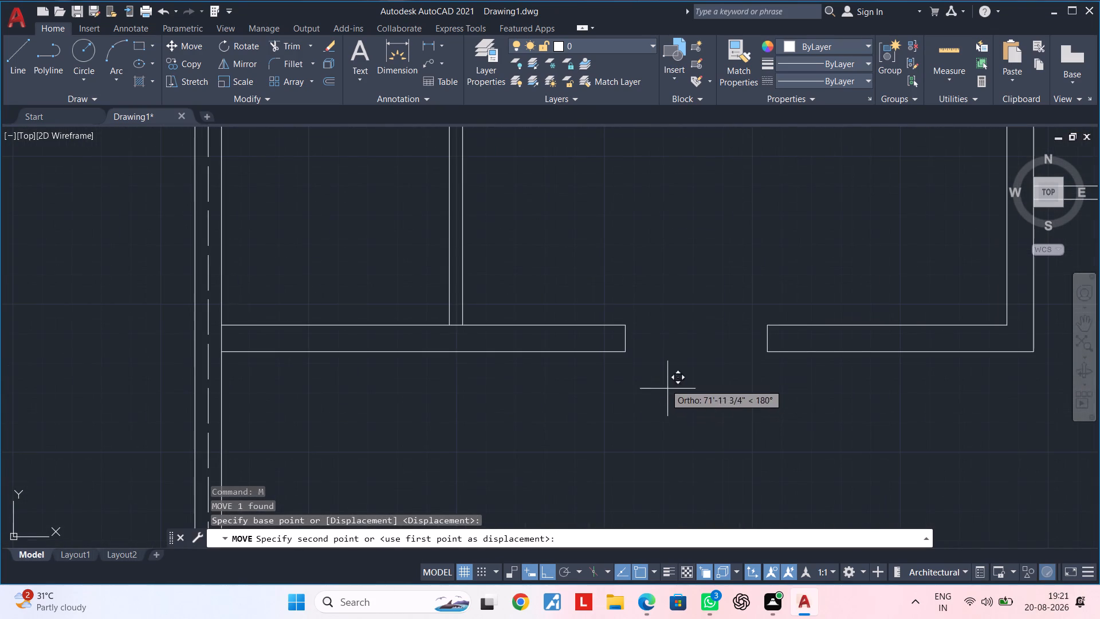
left_click(625, 351)
scroll(681, 419, "down", 3)
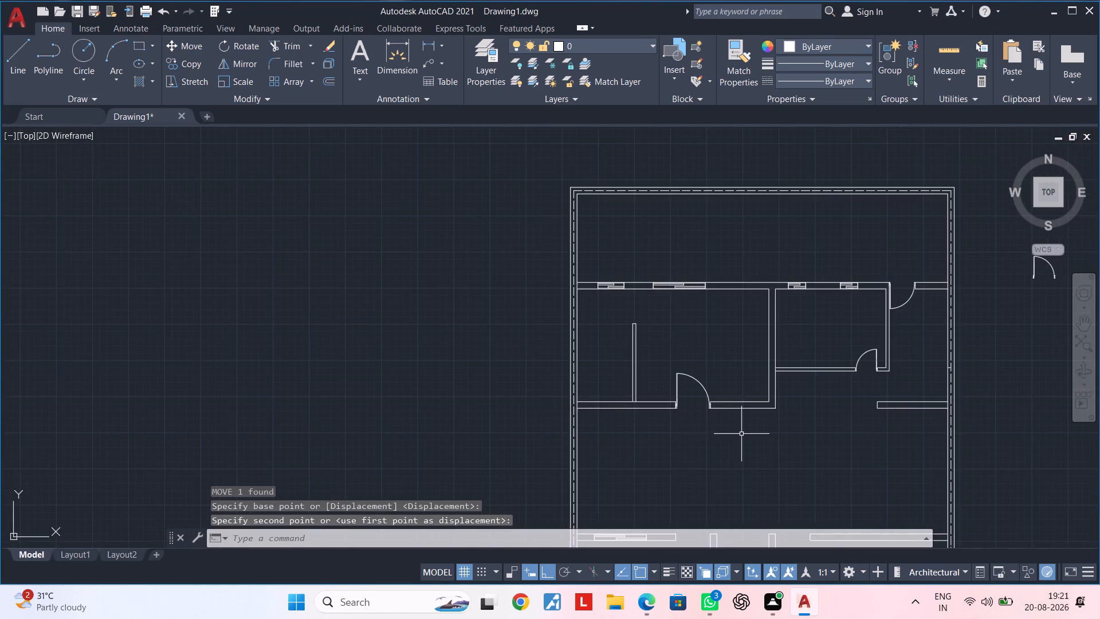
Copy the placed 4' door by its lower-left frame corner to the opening directly below, beside the window in the lower wall.
scroll(745, 434, "down", 1)
middle_click_drag(741, 420, 694, 299)
middle_click_drag(728, 345, 727, 304)
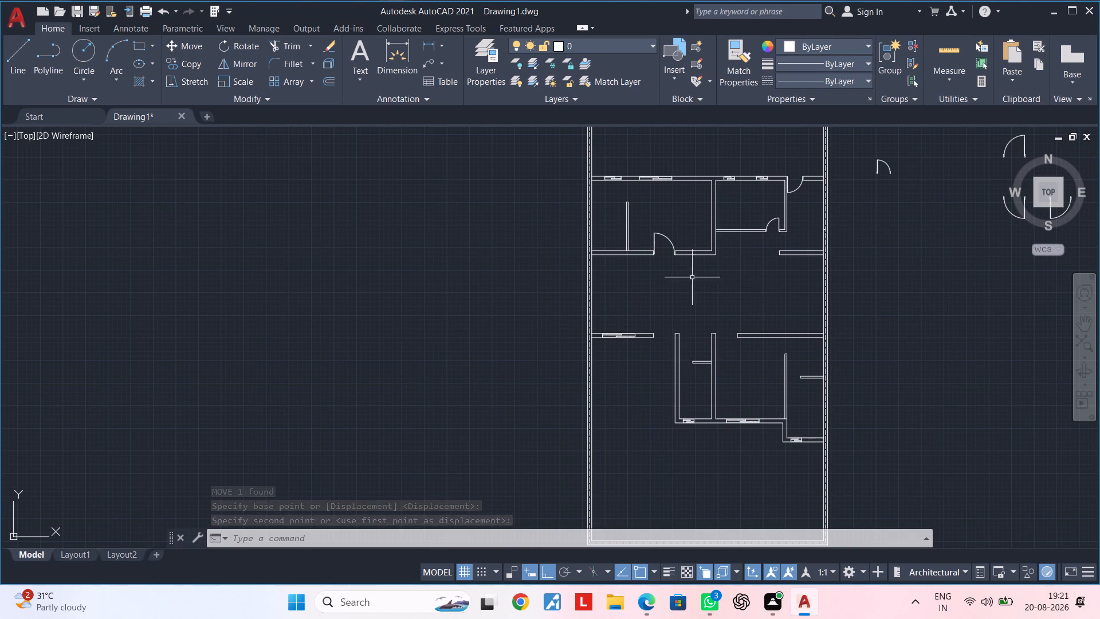
middle_click_drag(682, 276, 564, 315)
scroll(564, 305, "up", 2)
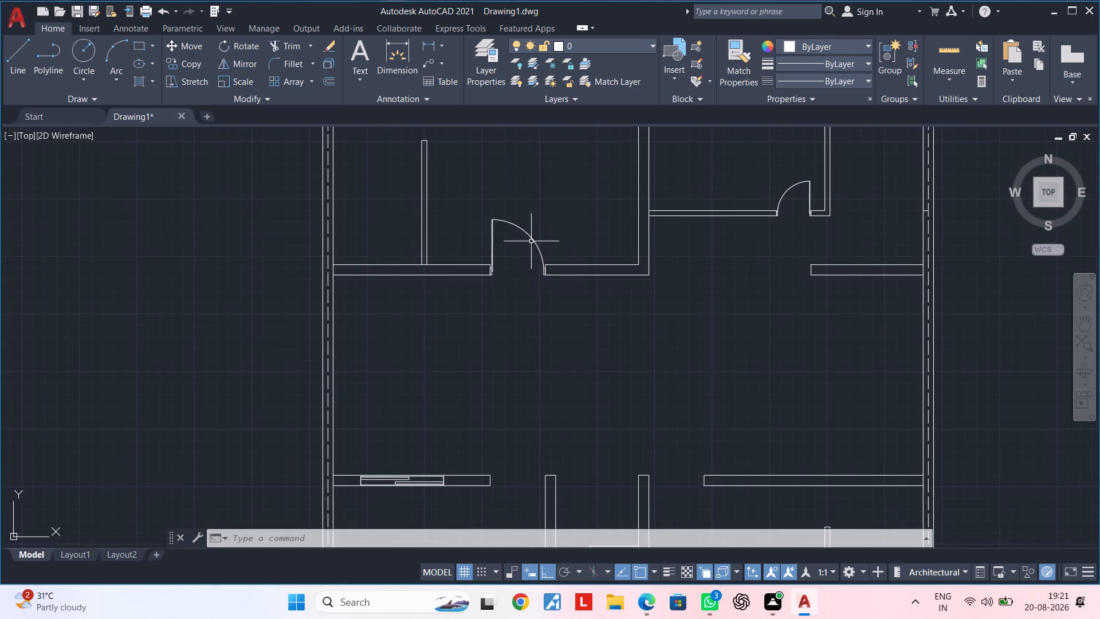
left_click(531, 240)
key("c")
key("o")
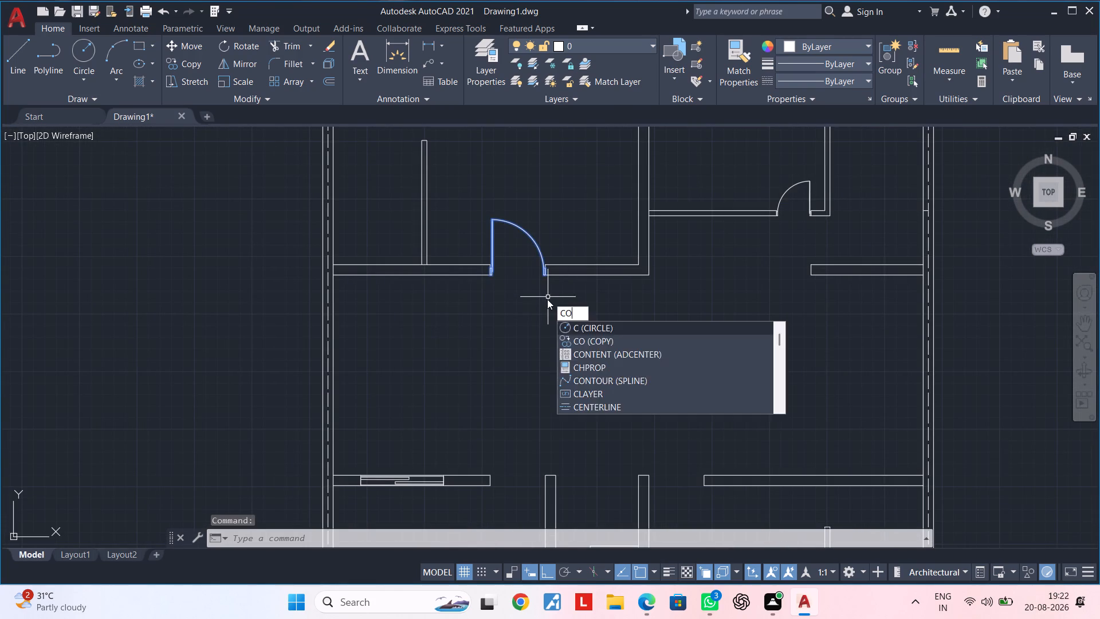
key("space")
scroll(484, 273, "up", 5)
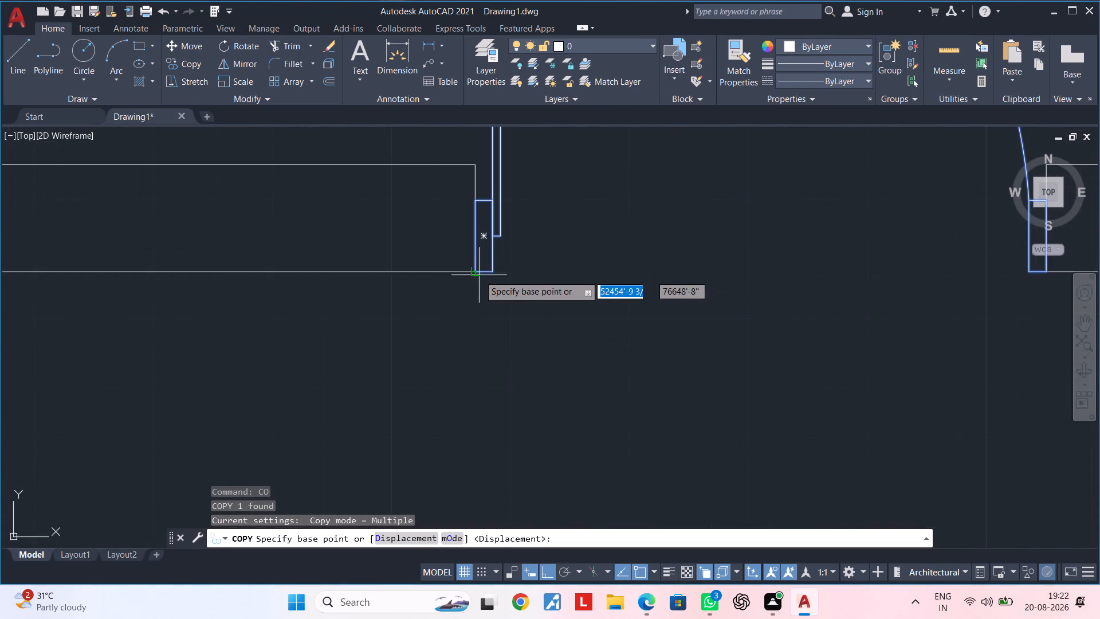
left_click(472, 276)
scroll(478, 335, "down", 5)
middle_click_drag(501, 377, 550, 167)
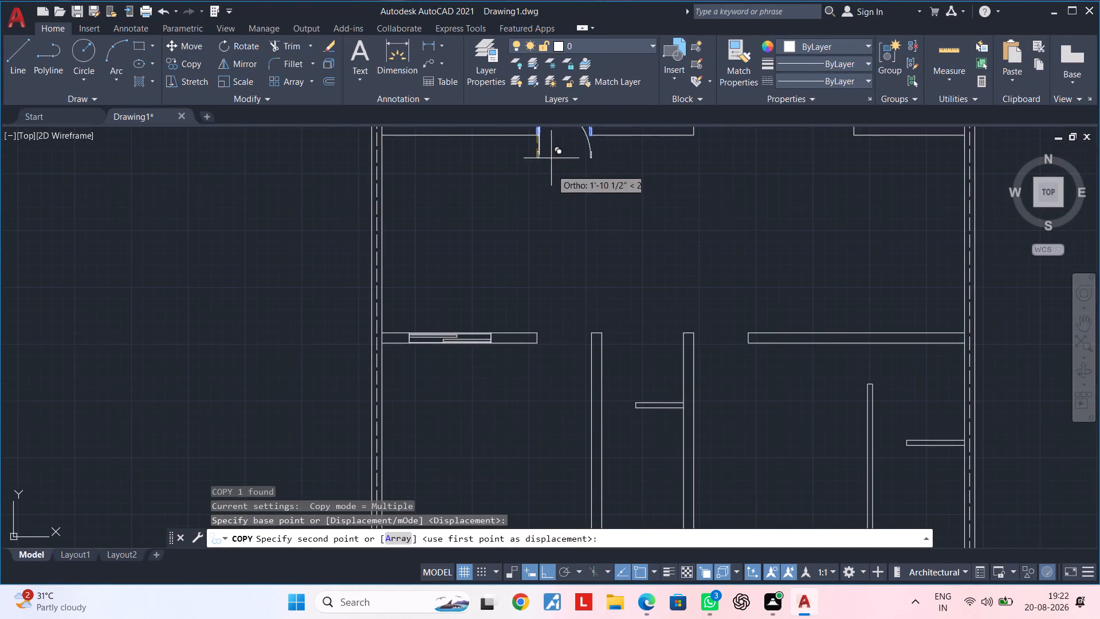
scroll(548, 347, "up", 2)
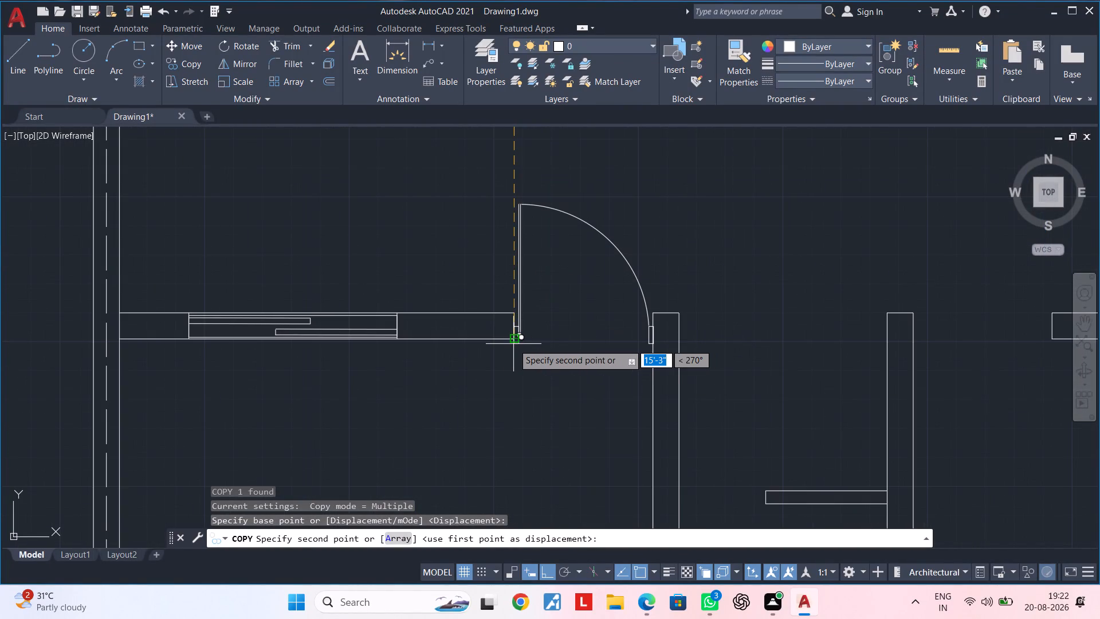
scroll(514, 344, "up", 3)
left_click(507, 326)
scroll(594, 337, "down", 3)
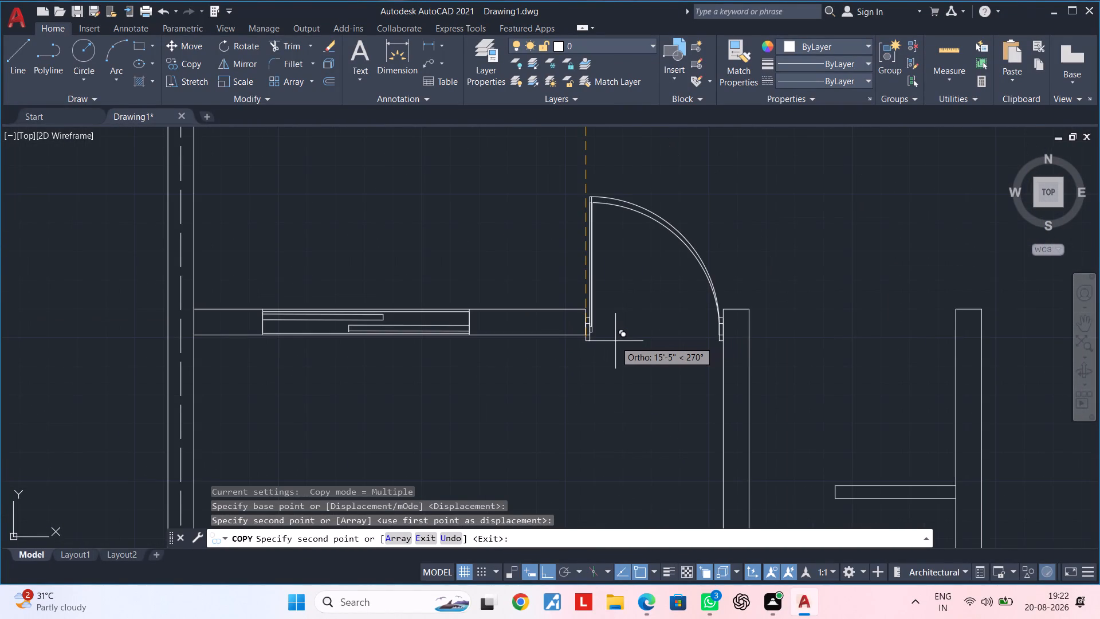
scroll(618, 346, "down", 2)
middle_click_drag(779, 352, 384, 338)
key("Escape")
key("Escape")
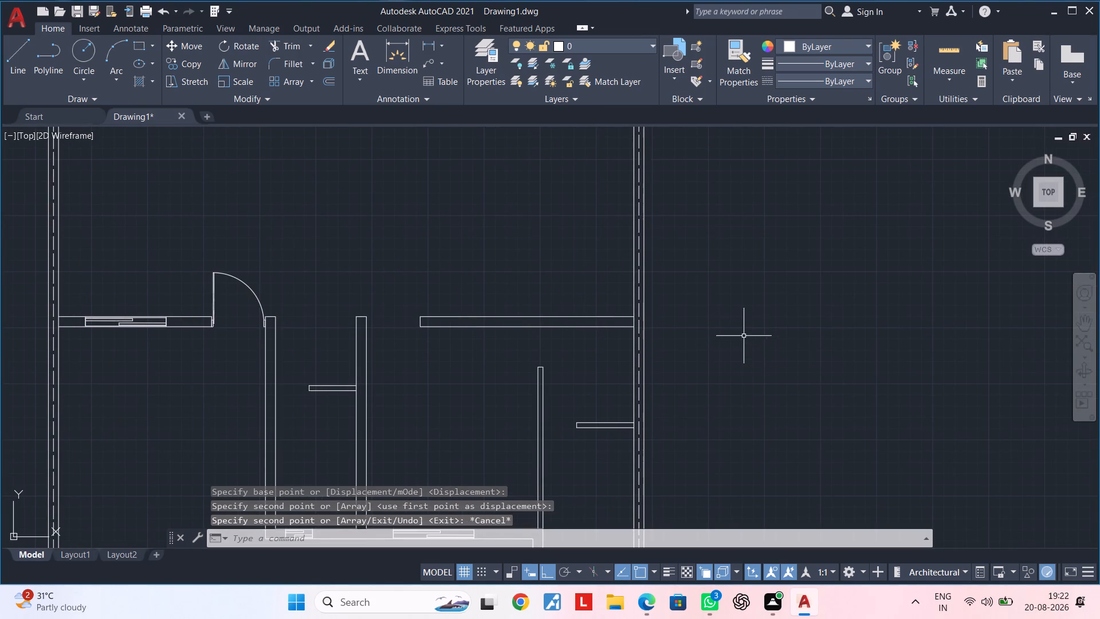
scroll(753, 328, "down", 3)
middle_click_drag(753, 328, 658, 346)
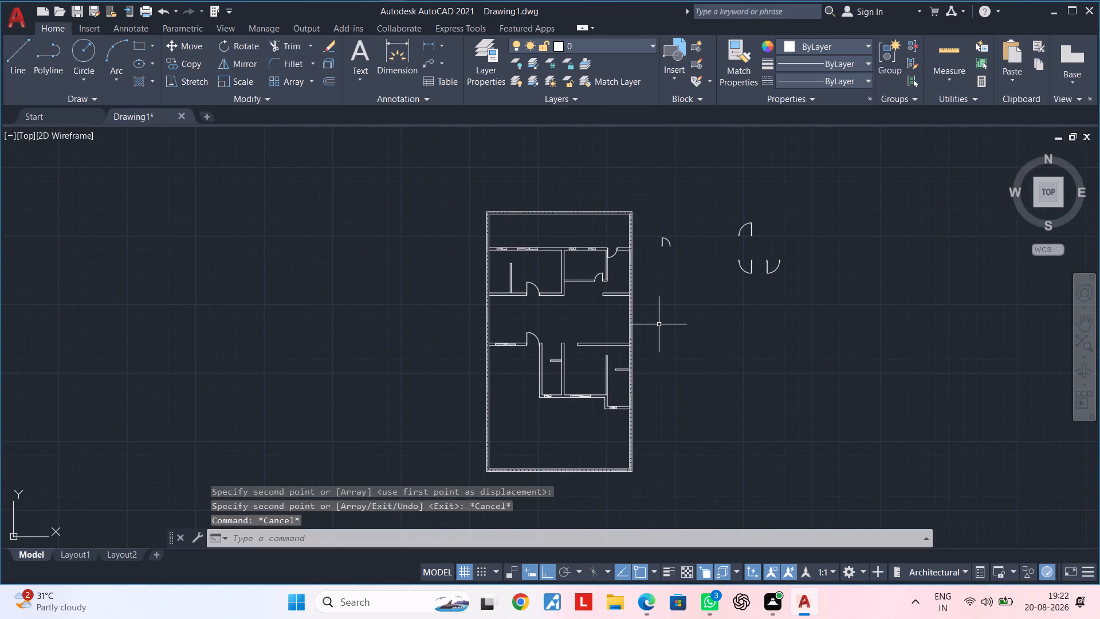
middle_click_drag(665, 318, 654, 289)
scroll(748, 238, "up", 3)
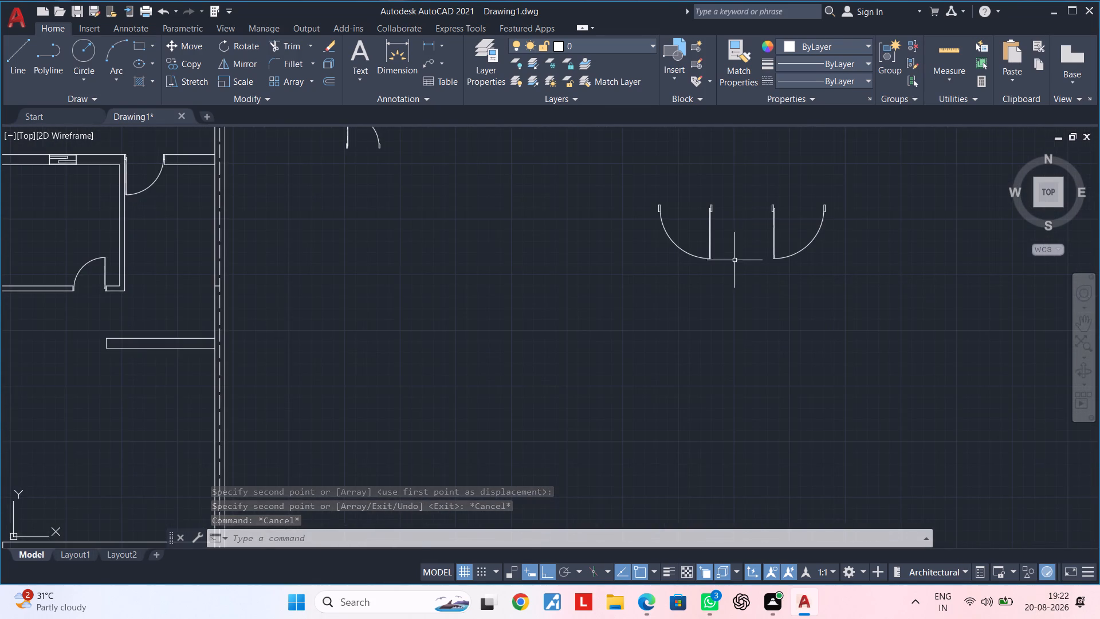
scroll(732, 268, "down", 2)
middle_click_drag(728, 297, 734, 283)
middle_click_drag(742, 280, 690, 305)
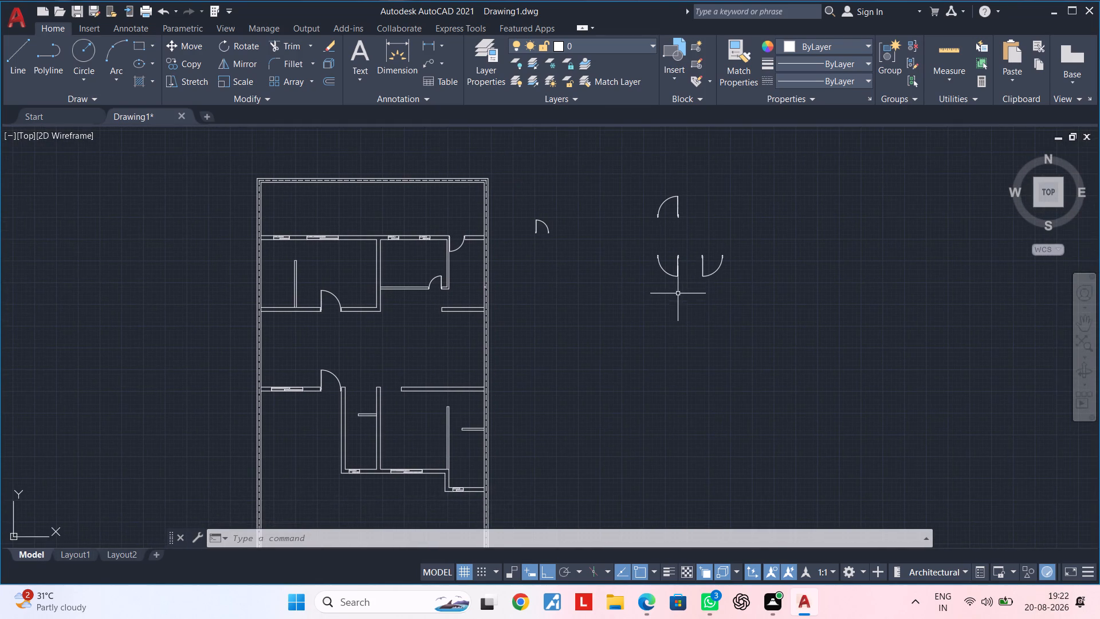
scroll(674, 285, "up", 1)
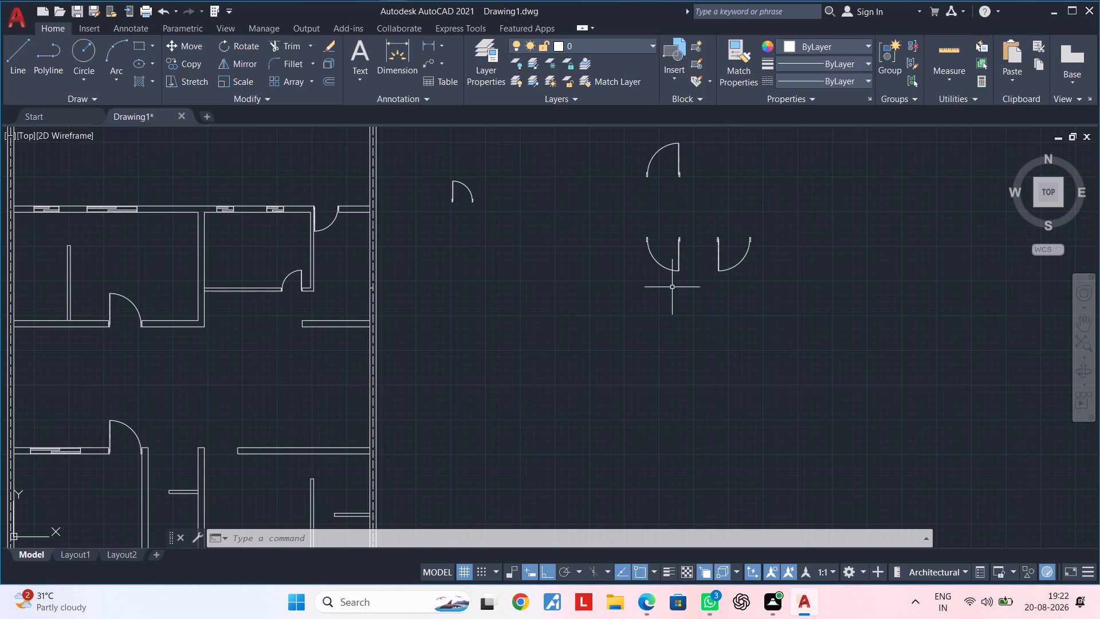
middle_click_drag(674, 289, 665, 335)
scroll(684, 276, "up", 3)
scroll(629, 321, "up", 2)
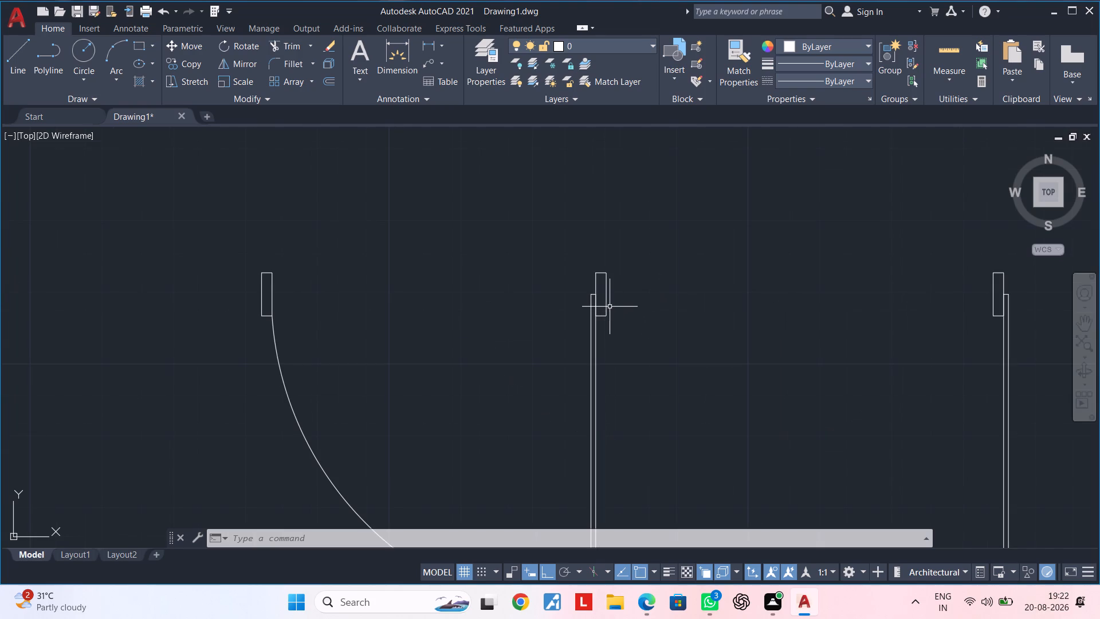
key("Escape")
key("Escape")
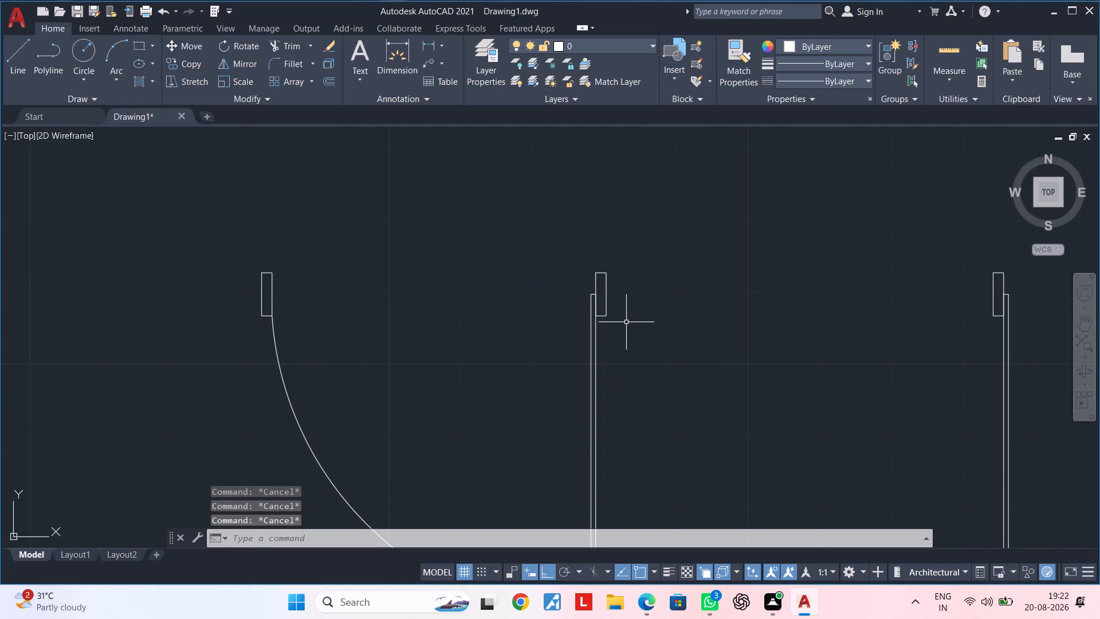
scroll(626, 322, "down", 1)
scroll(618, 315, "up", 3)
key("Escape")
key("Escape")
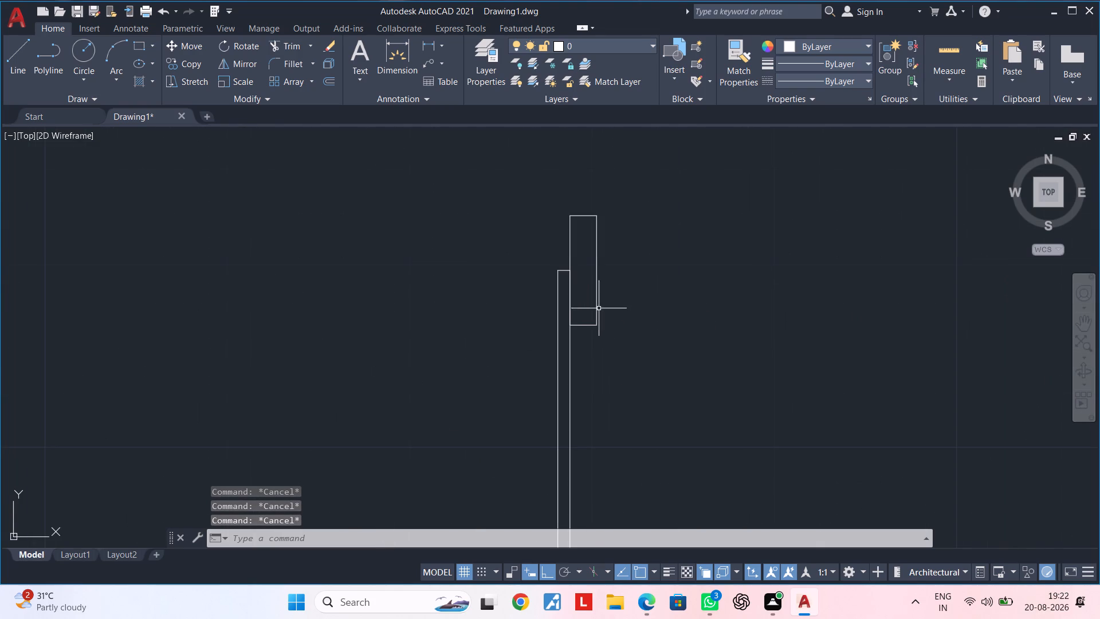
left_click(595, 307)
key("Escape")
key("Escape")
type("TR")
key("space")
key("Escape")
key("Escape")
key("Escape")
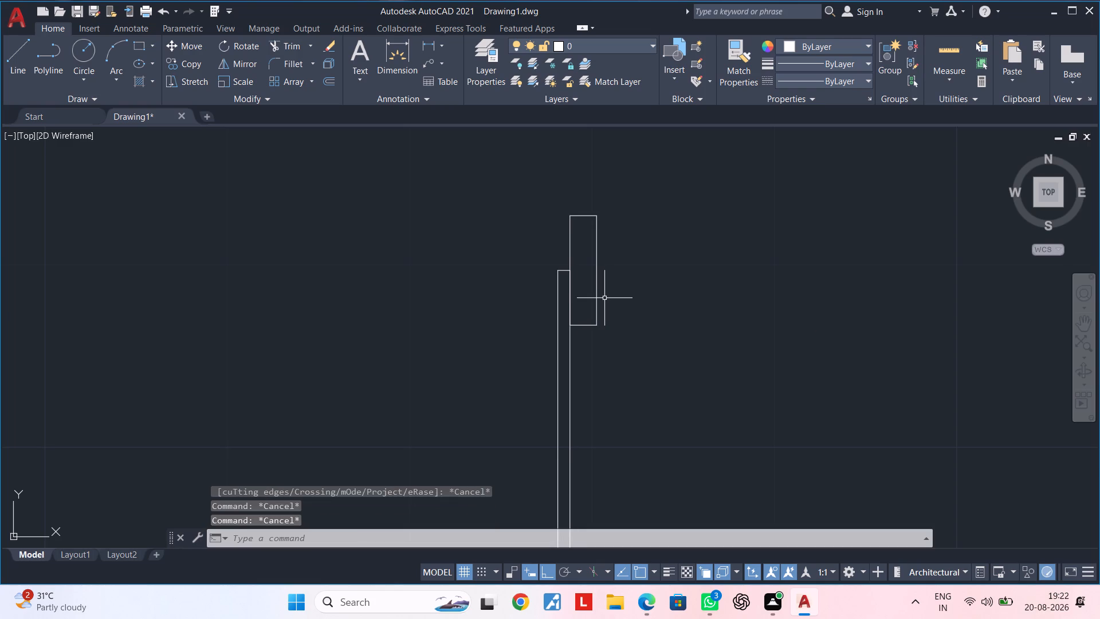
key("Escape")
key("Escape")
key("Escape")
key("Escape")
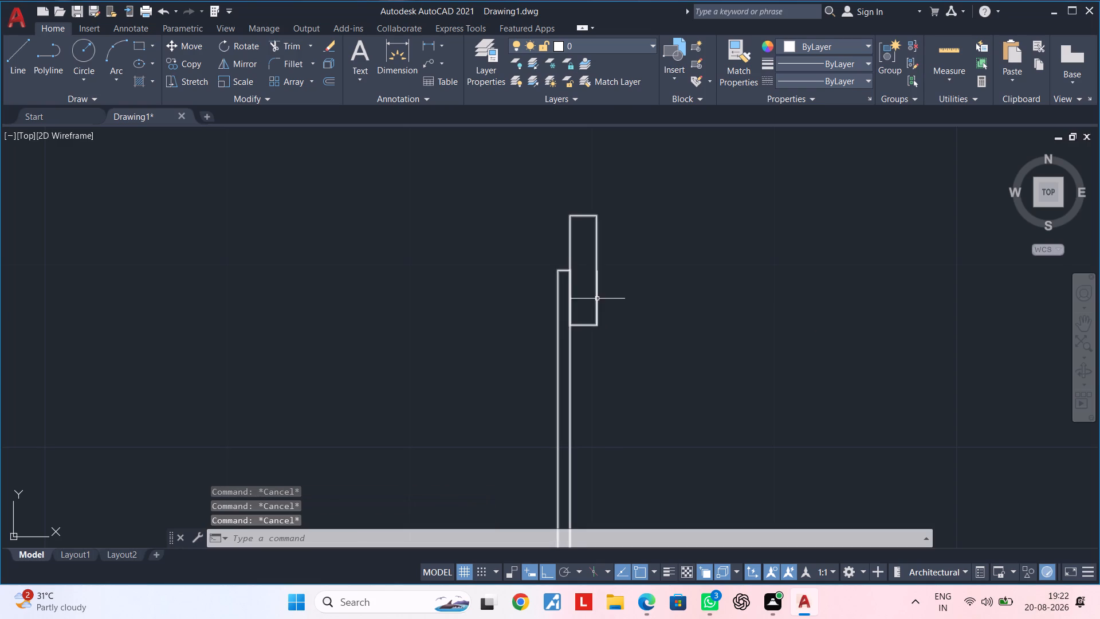
Explode the left downward-swinging 4' door outside the plan.
left_click(597, 299)
type("X")
key("space")
key("Escape")
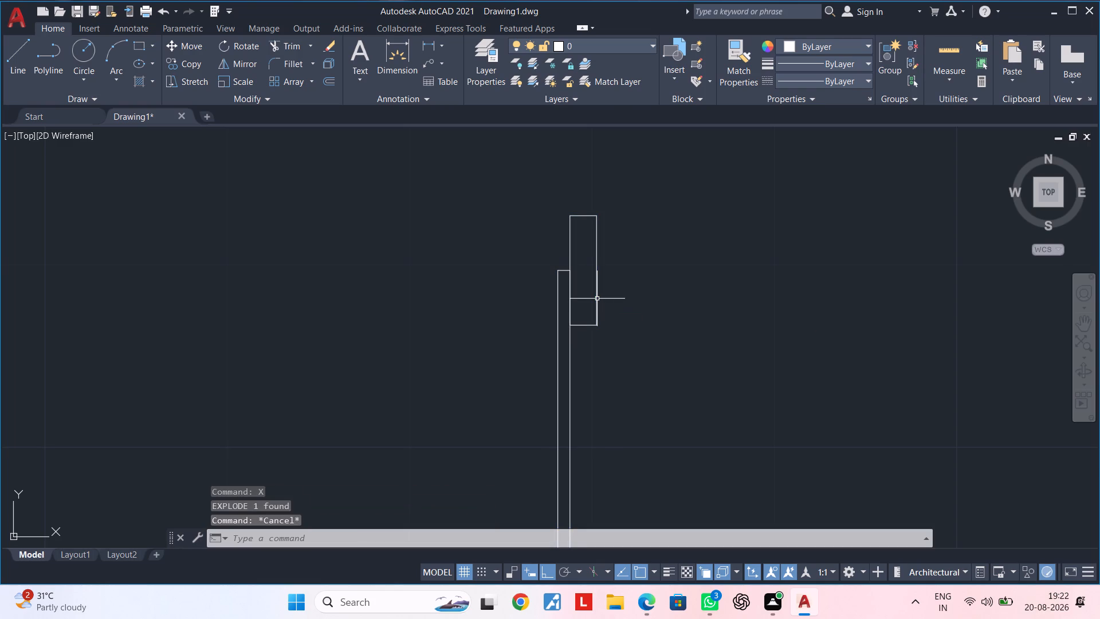
key("Escape")
Remove the hinge-side frame rectangle from the exploded 4' door, trimming two of its sides and deleting the remaining outline.
type("TR")
key("space")
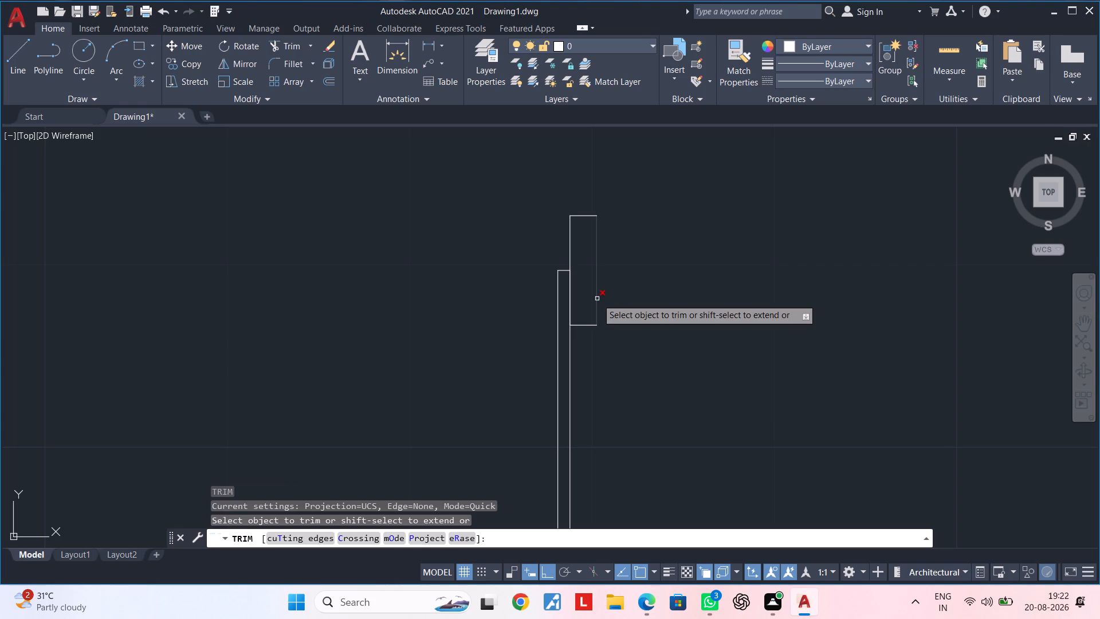
left_click(597, 299)
left_click(587, 324)
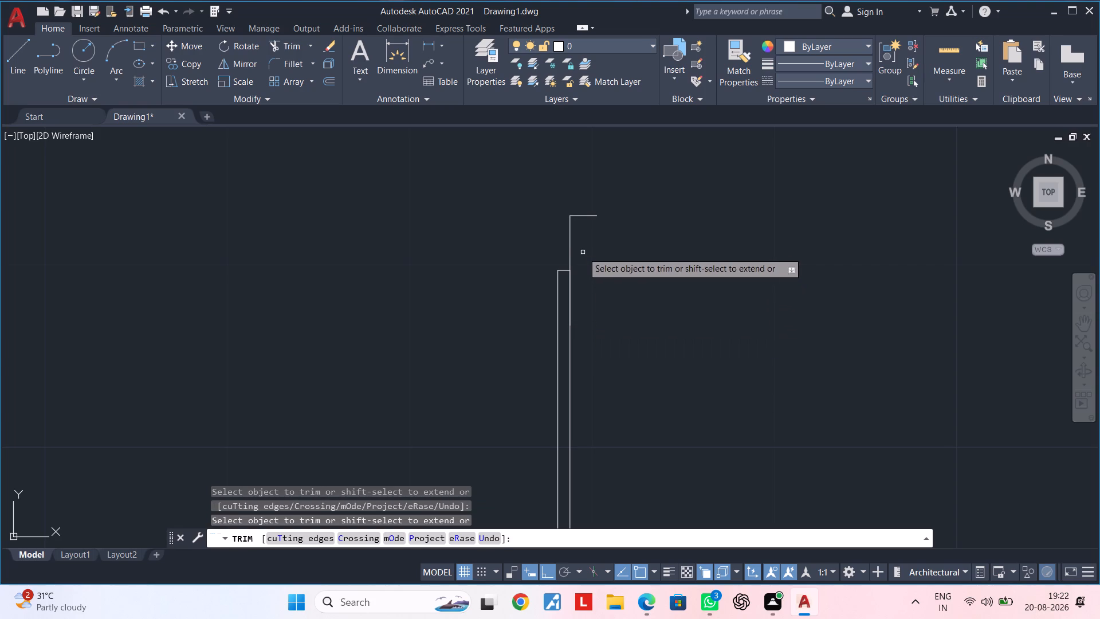
key("Escape")
left_click(568, 245)
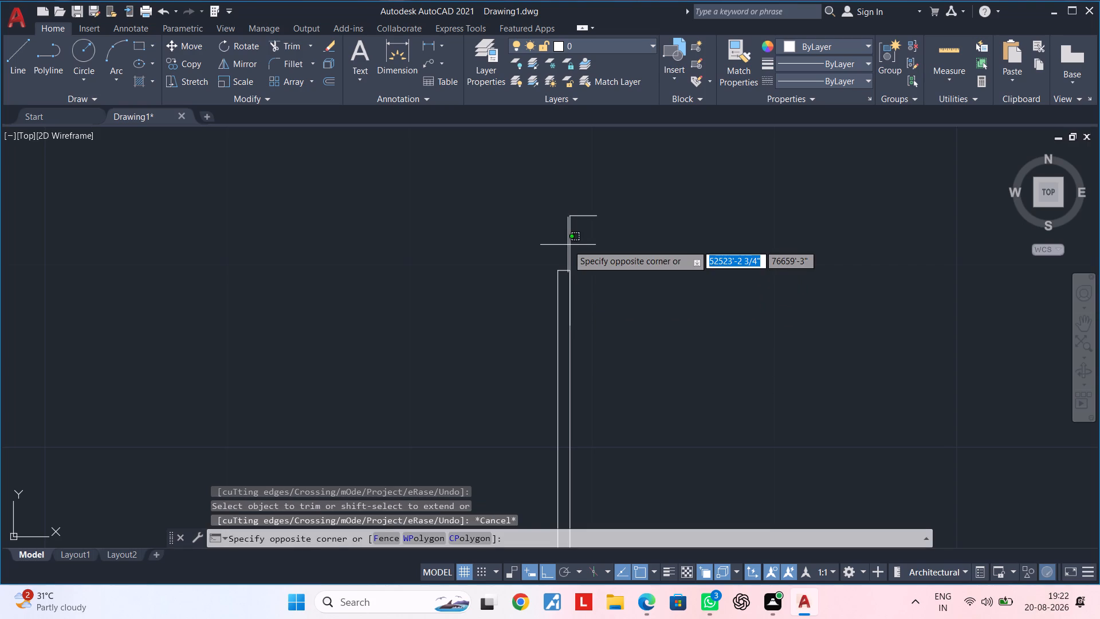
left_click(577, 245)
left_click(569, 245)
key("Delete")
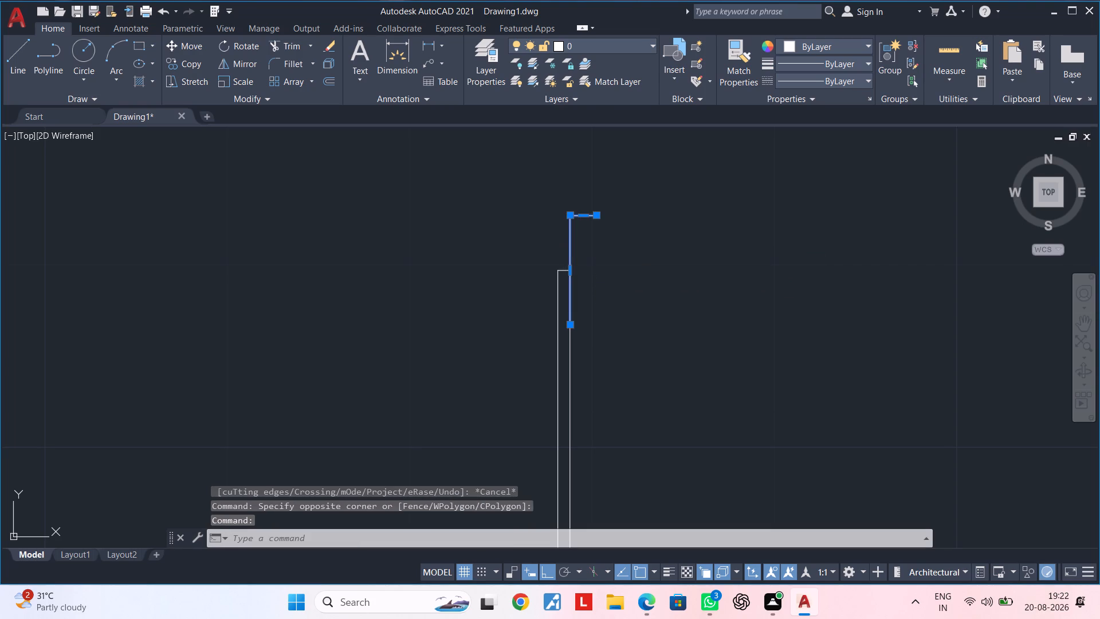
Move the exploded door's leaf, arc and remaining frame by the leaf's top-right corner onto the right frame's midpoint in the lower 4' door opening.
scroll(608, 286, "down", 3)
left_click(650, 252)
middle_click_drag(530, 449, 551, 416)
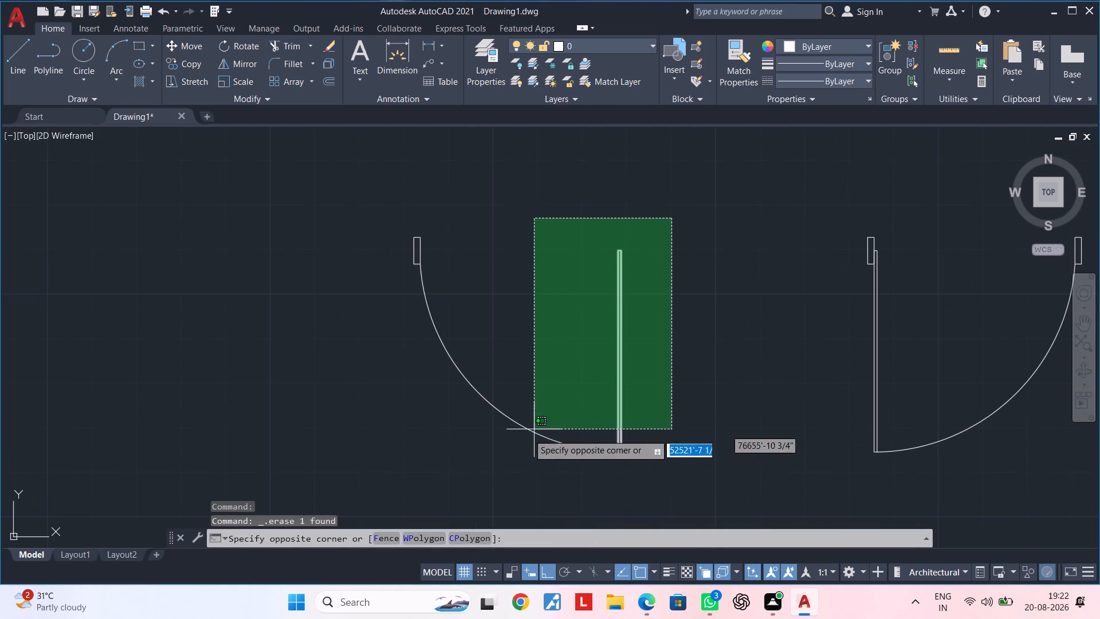
left_click(327, 438)
type("M")
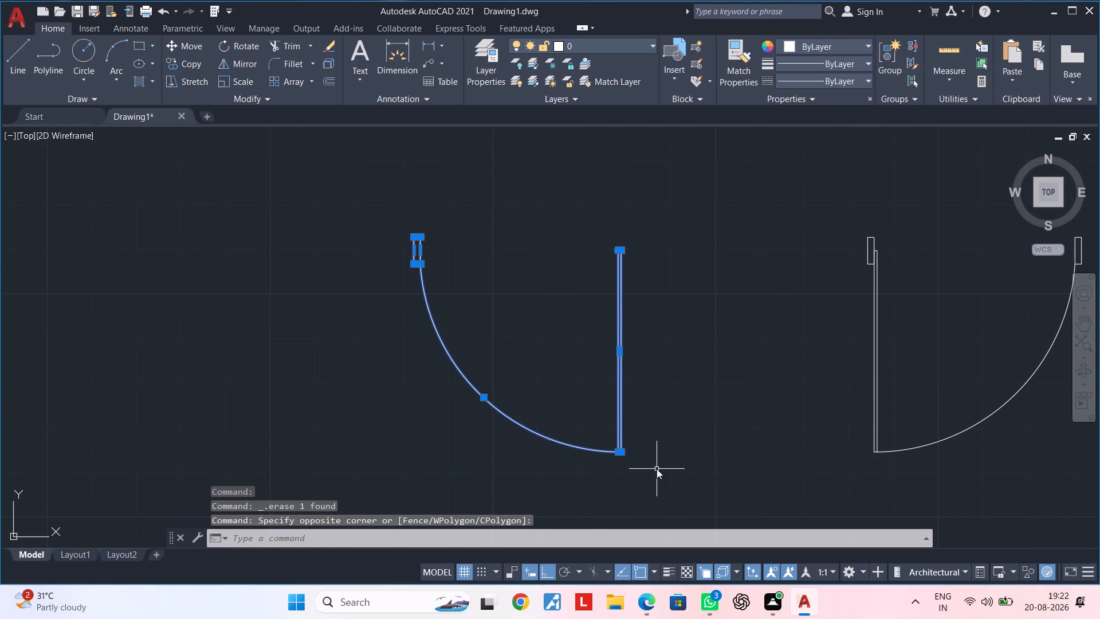
key("space")
scroll(631, 264, "up", 3)
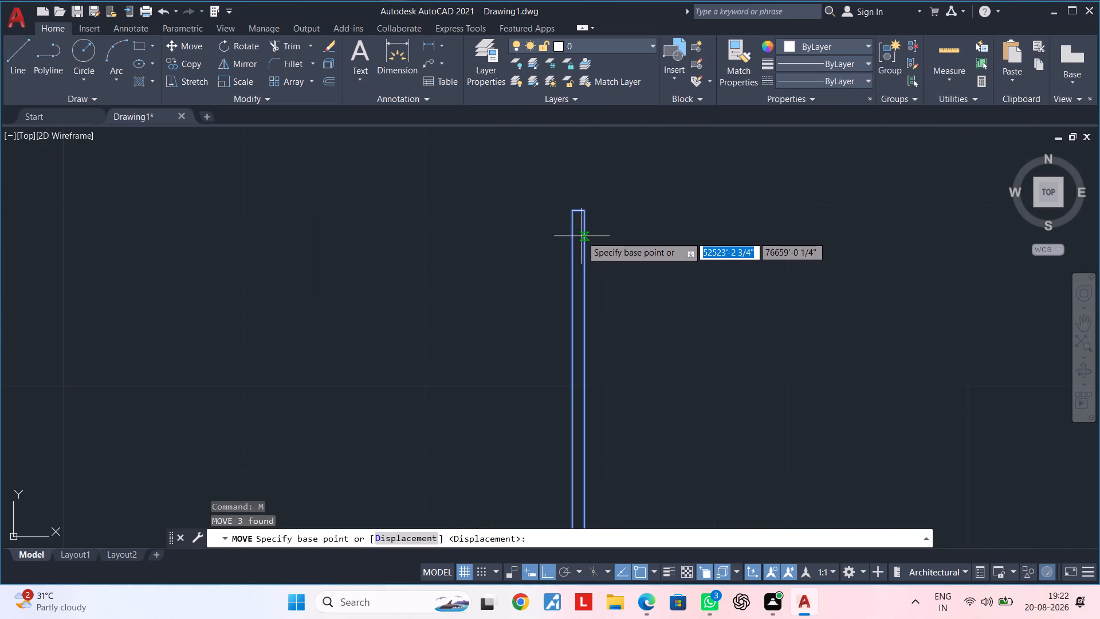
left_click(584, 213)
scroll(553, 319, "down", 4)
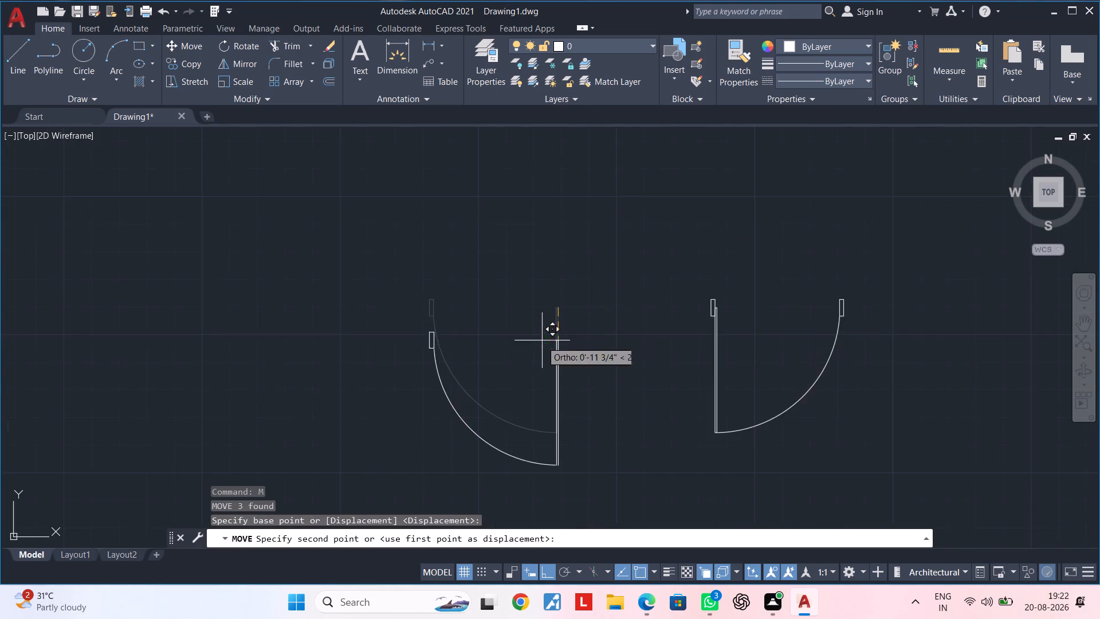
scroll(539, 344, "down", 3)
middle_click_drag(501, 366, 922, 274)
middle_click_drag(497, 432, 658, 369)
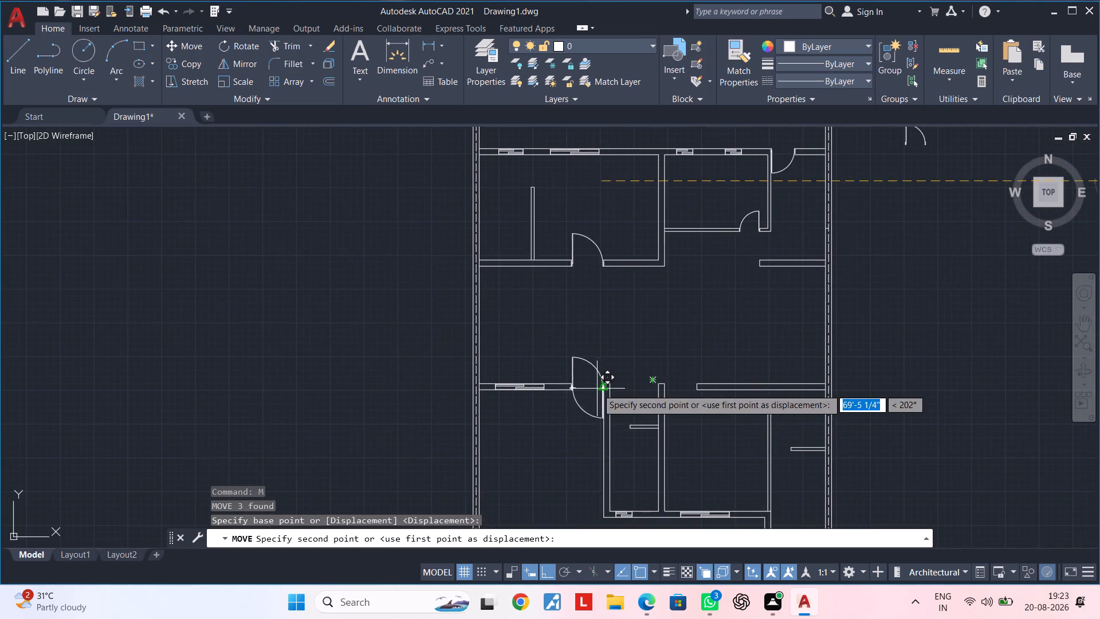
scroll(593, 394, "up", 5)
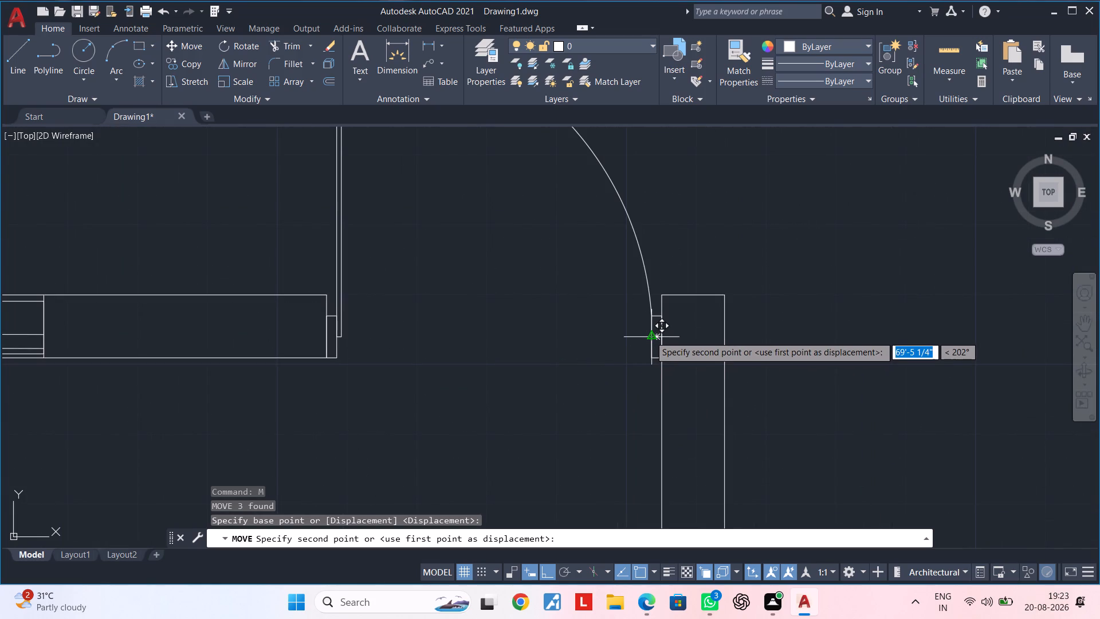
left_click(650, 336)
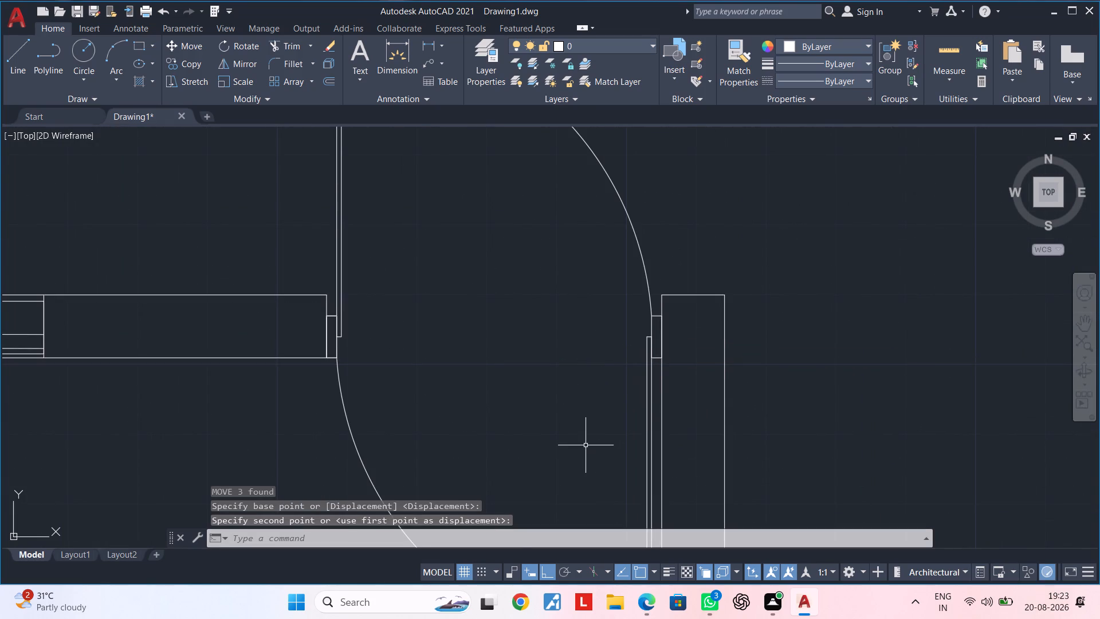
Move the right downward-swinging 4' door by its upper-left frame corner to the wall corner at the lower middle room's top opening.
scroll(586, 445, "down", 1)
scroll(568, 445, "up", 2)
scroll(568, 444, "down", 4)
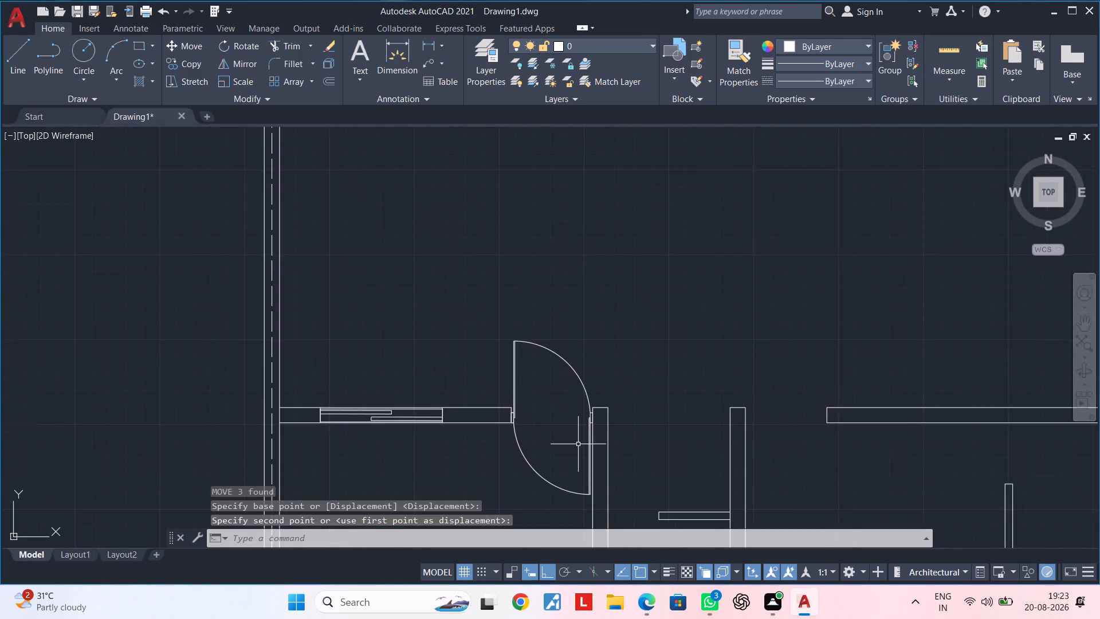
scroll(579, 444, "down", 1)
middle_click_drag(688, 437, 467, 391)
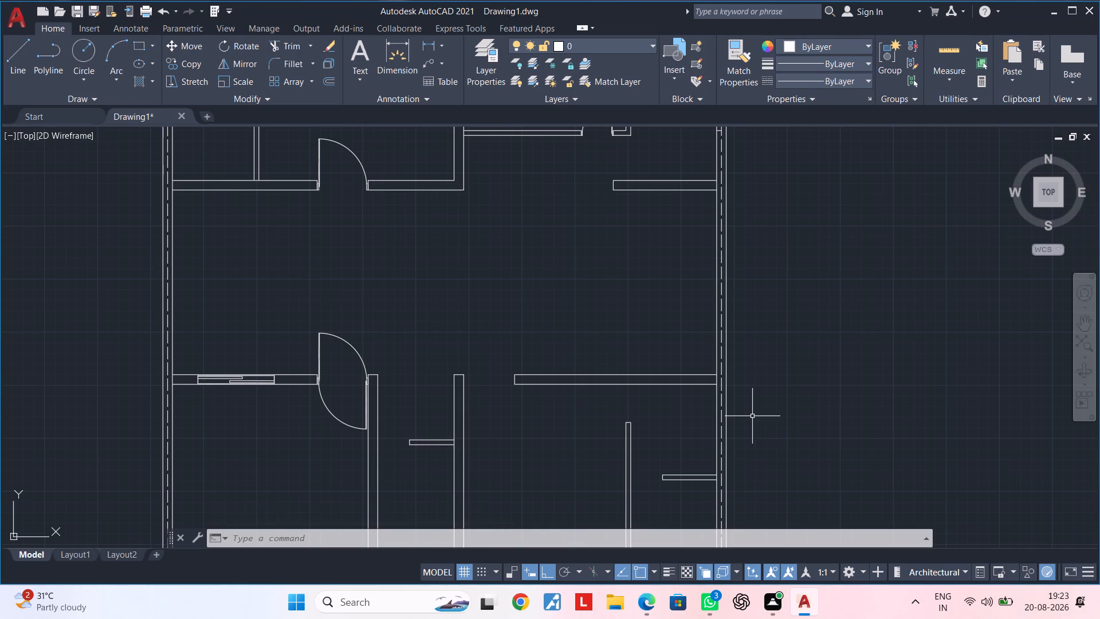
scroll(842, 394, "down", 2)
middle_click_drag(844, 387, 656, 394)
left_click(788, 243)
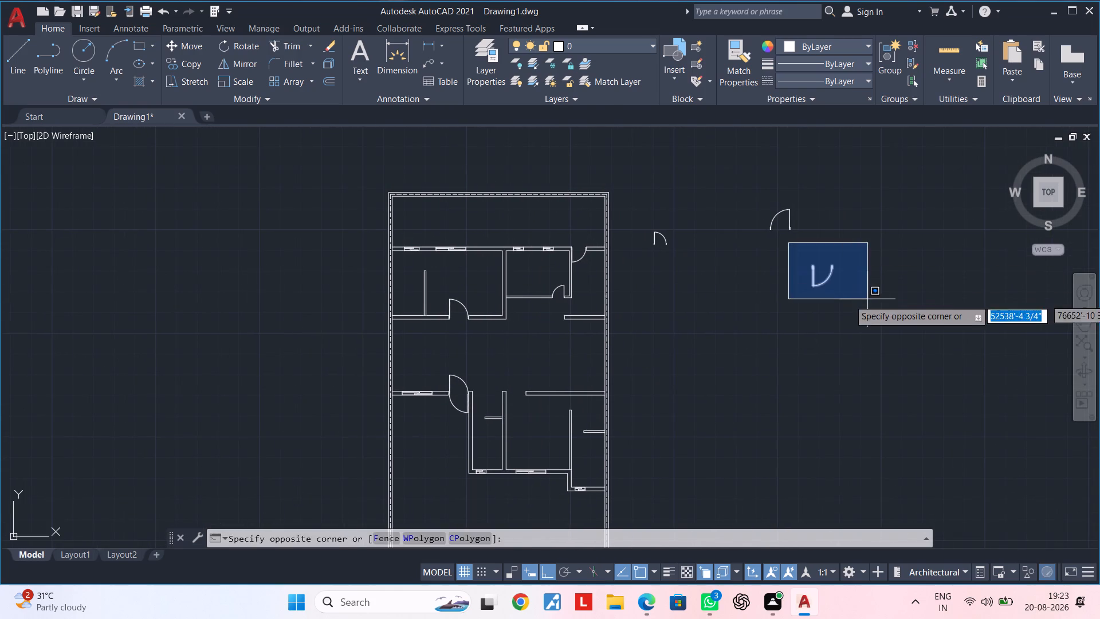
left_click(874, 307)
type("M")
key("space")
scroll(777, 259, "up", 4)
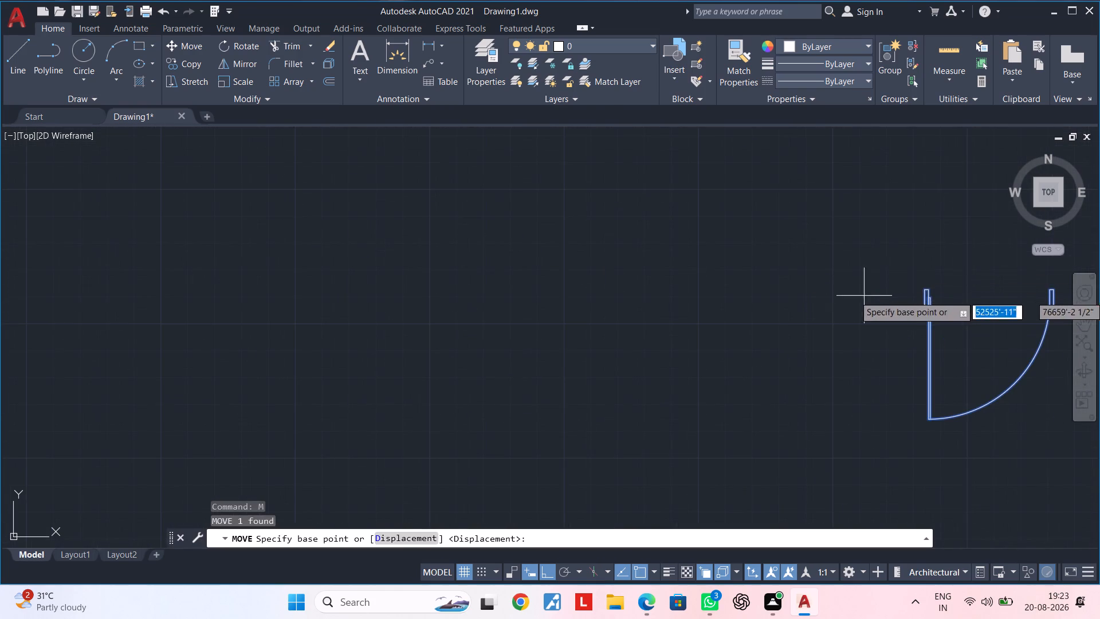
scroll(926, 284, "up", 2)
left_click(918, 299)
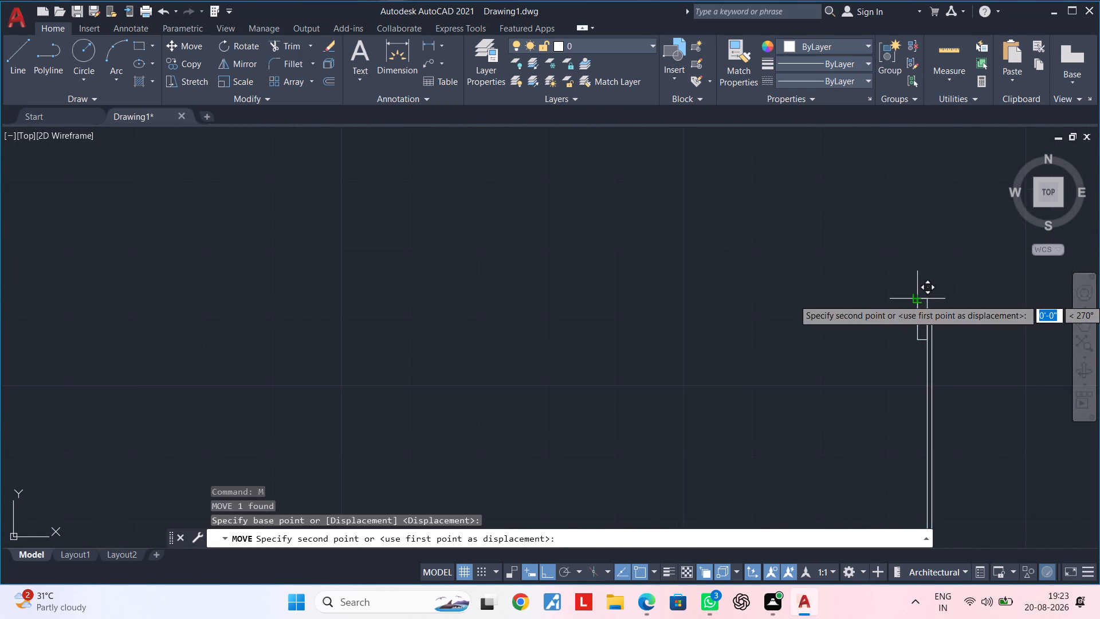
scroll(636, 348, "down", 4)
middle_click_drag(647, 350, 998, 224)
scroll(715, 336, "down", 2)
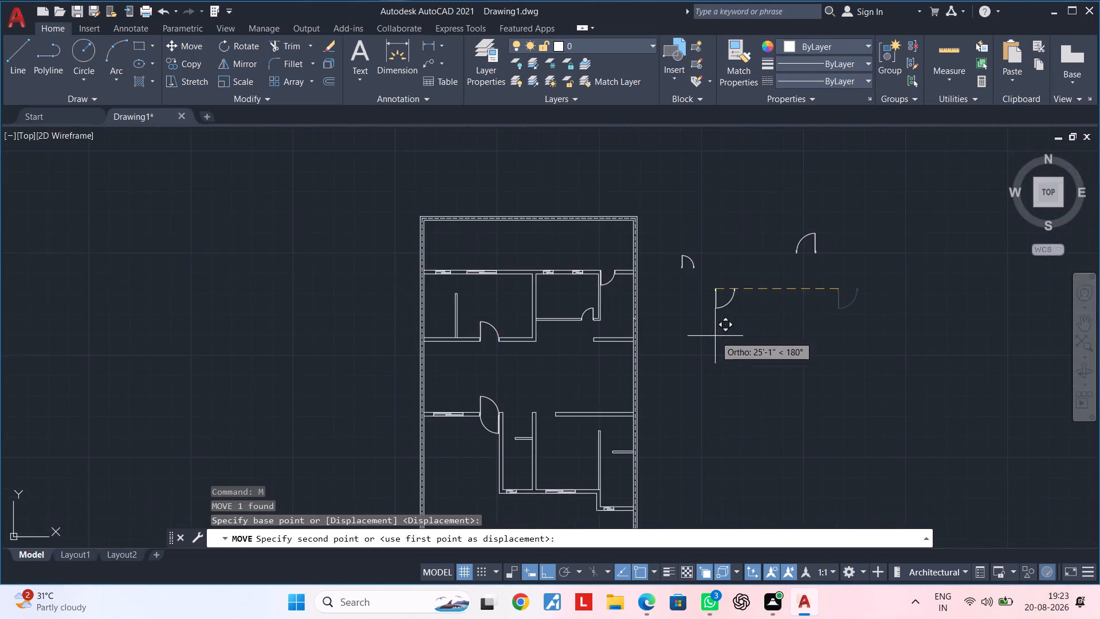
middle_click_drag(715, 336, 810, 266)
scroll(631, 354, "up", 5)
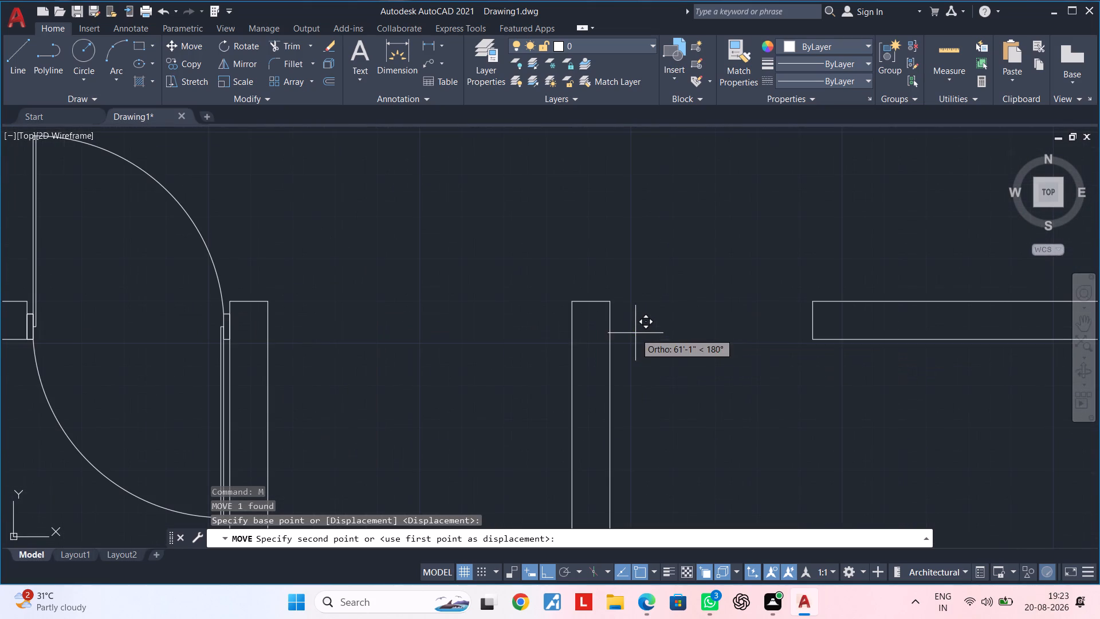
left_click(613, 304)
Copy the small door in the upper middle room's bottom wall to the empty space right of the plan.
scroll(683, 391, "down", 4)
middle_click_drag(786, 412, 730, 320)
middle_click_drag(709, 356, 695, 444)
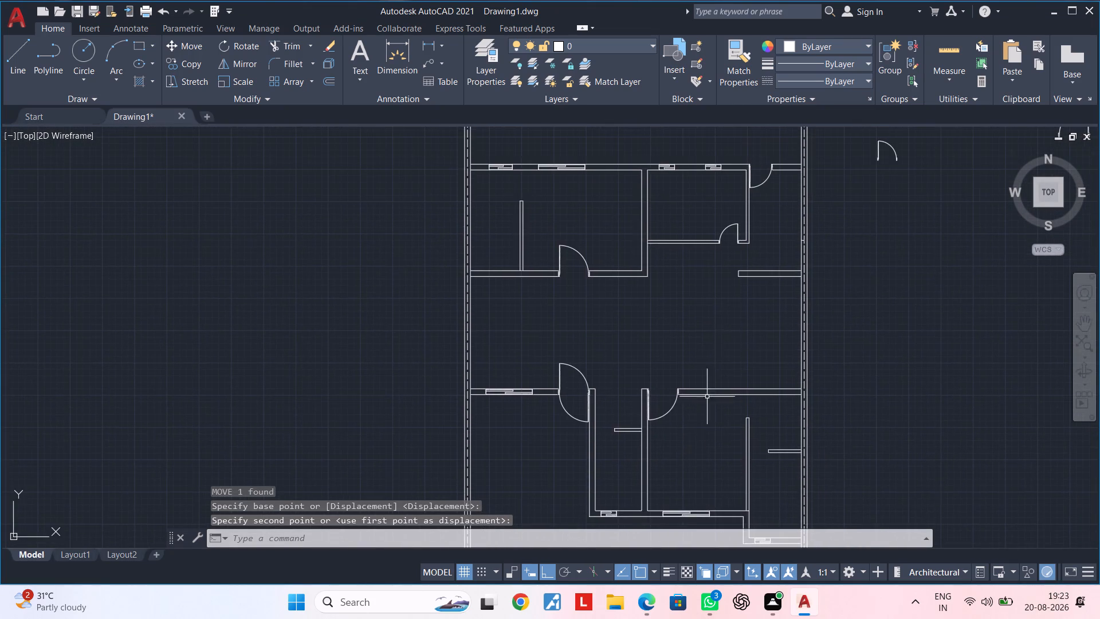
middle_click_drag(751, 338, 626, 420)
scroll(591, 322, "up", 3)
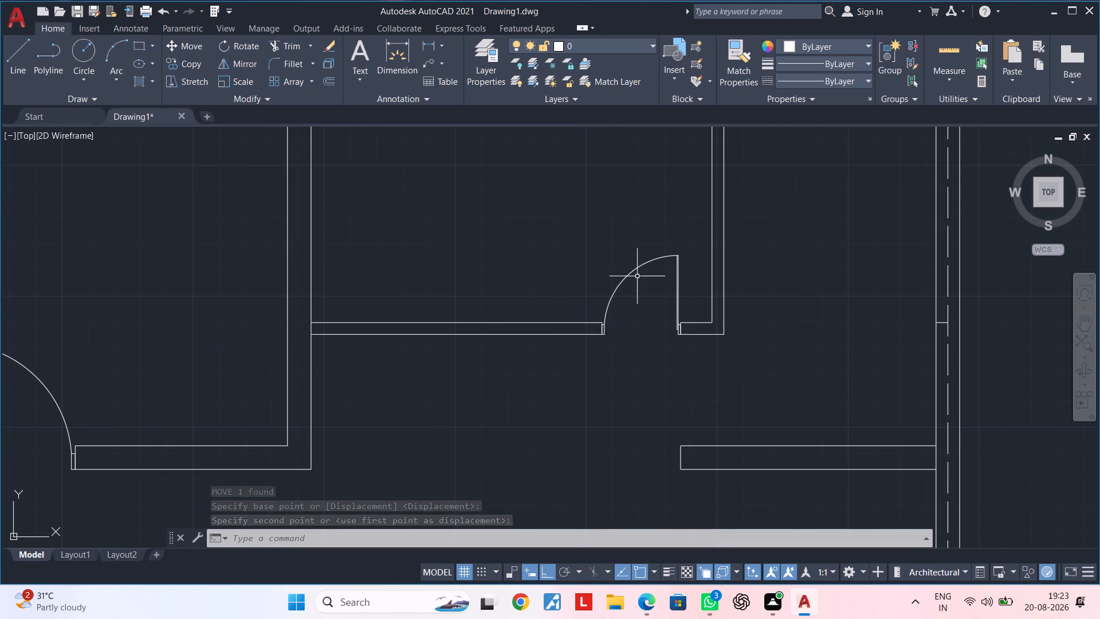
left_click(634, 270)
middle_click_drag(668, 381, 619, 381)
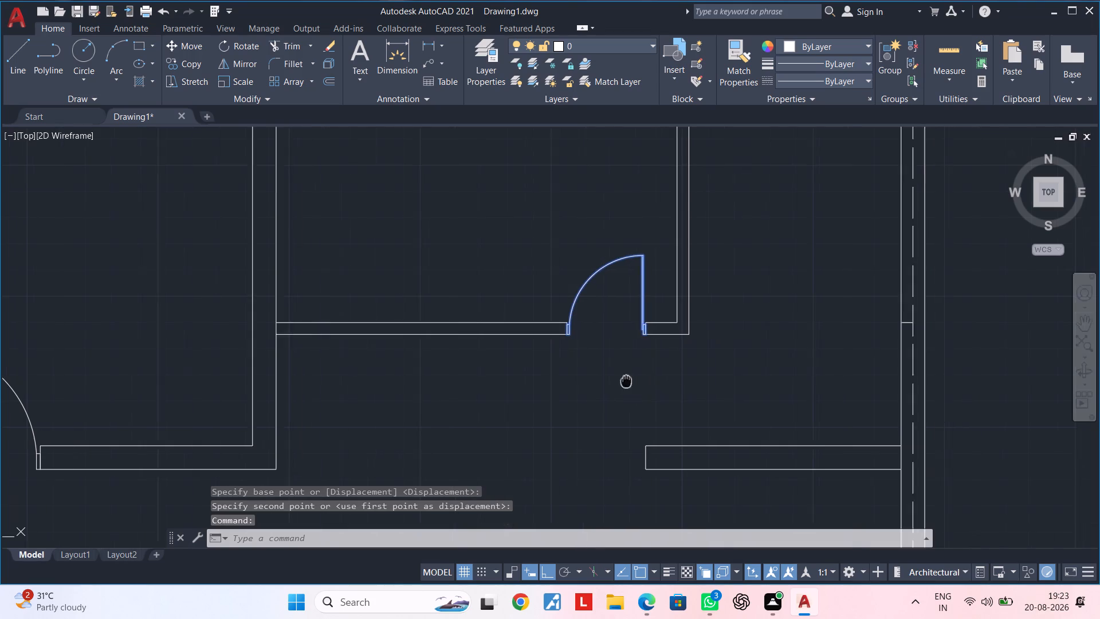
middle_click_drag(619, 381, 592, 382)
type("CO")
key("space")
left_click(581, 375)
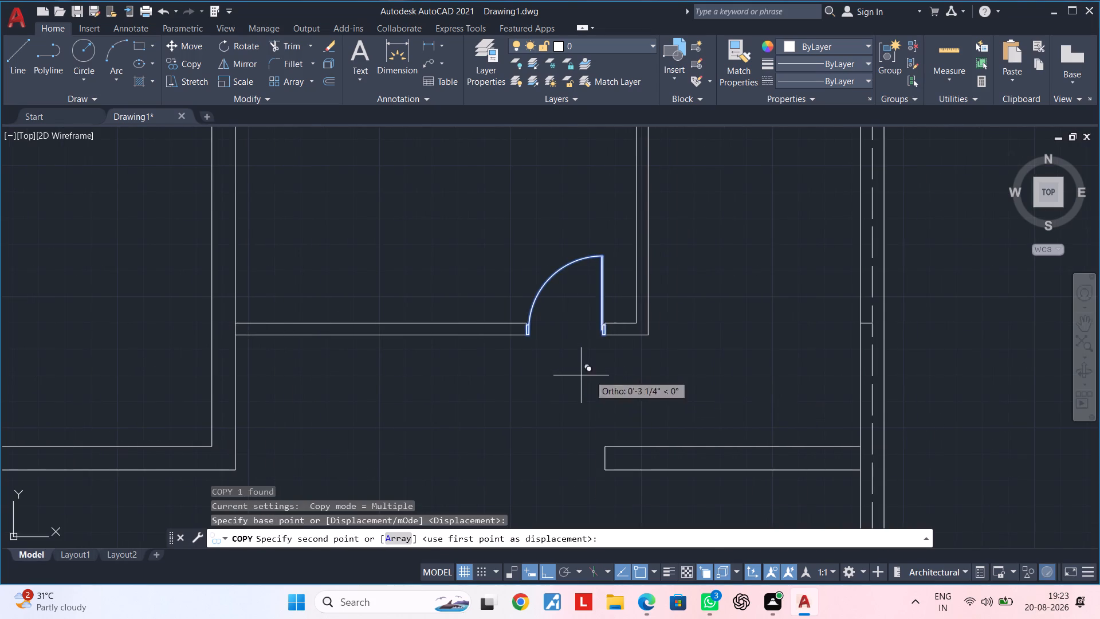
scroll(954, 369, "down", 1)
middle_click_drag(954, 369, 590, 369)
left_click(842, 343)
key("Escape")
scroll(905, 385, "down", 1)
middle_click_drag(905, 385, 766, 378)
key("Escape")
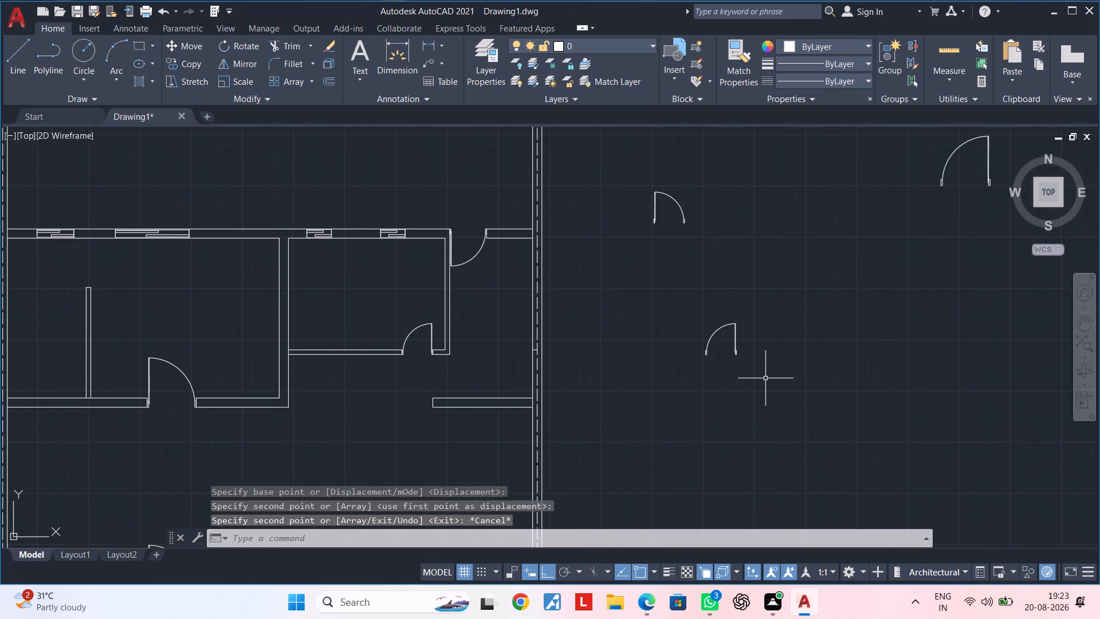
key("Escape")
middle_click_drag(756, 377, 759, 315)
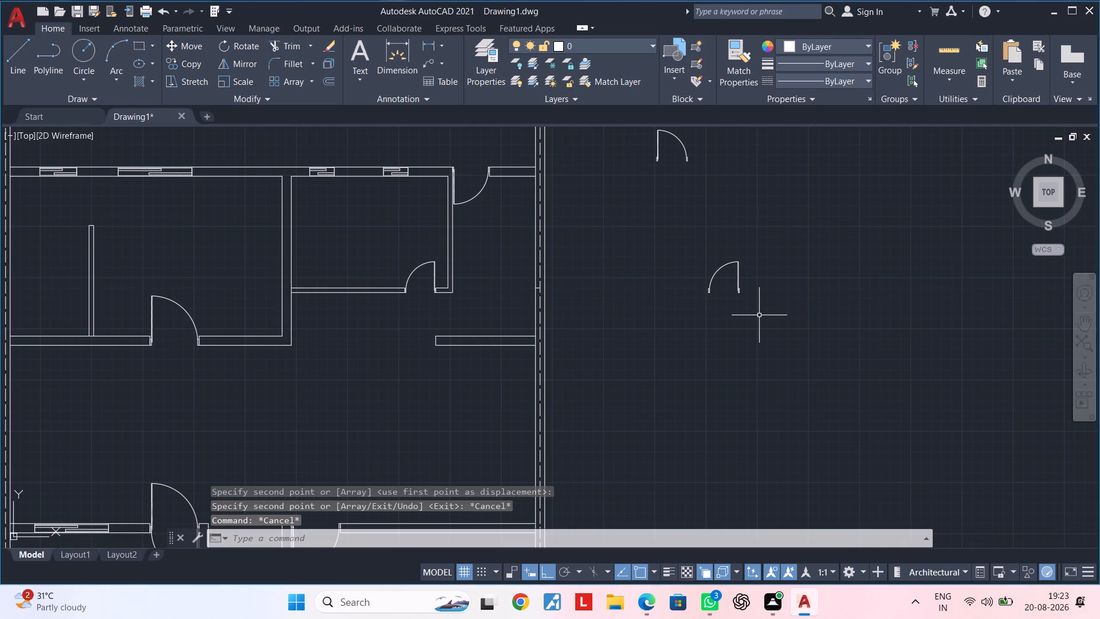
key("Escape")
key("Escape")
key("Escape")
middle_click(717, 296)
key("Escape")
key("Escape")
key("Escape")
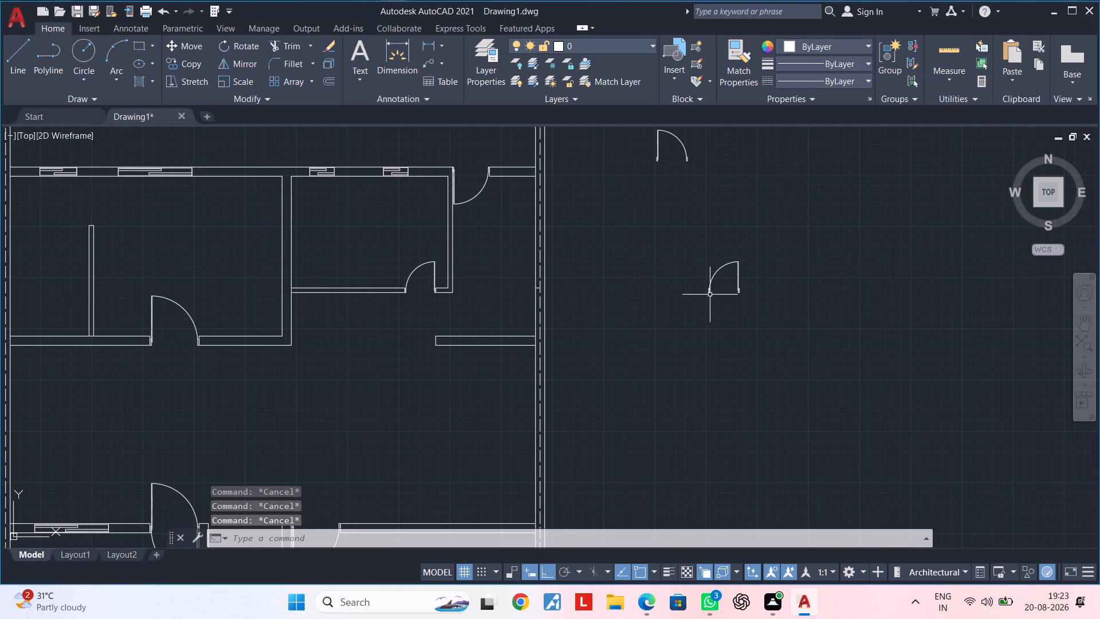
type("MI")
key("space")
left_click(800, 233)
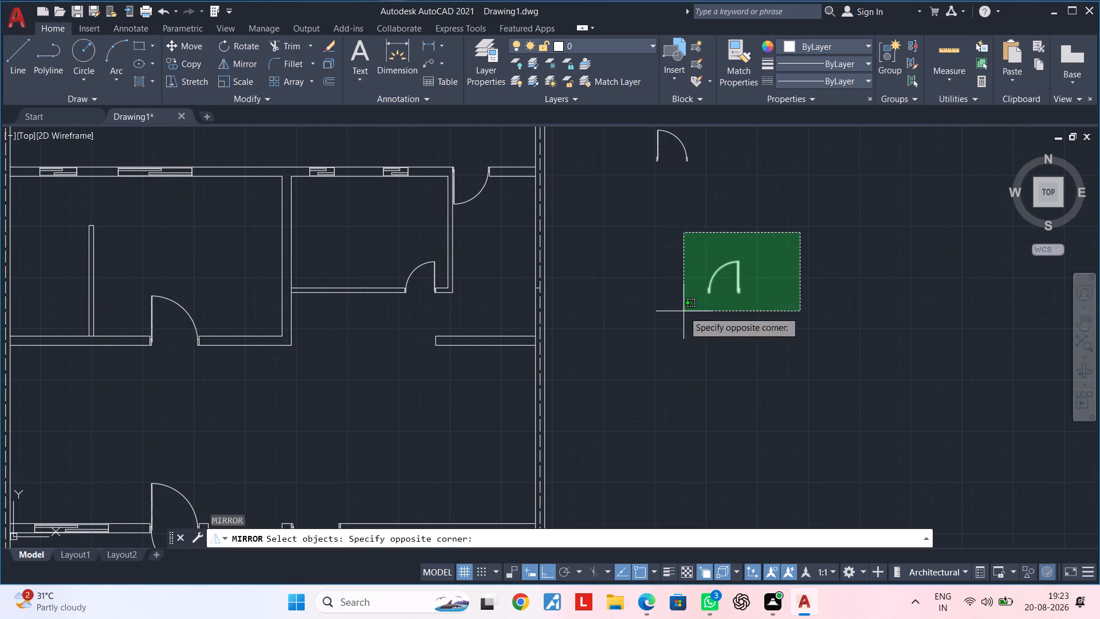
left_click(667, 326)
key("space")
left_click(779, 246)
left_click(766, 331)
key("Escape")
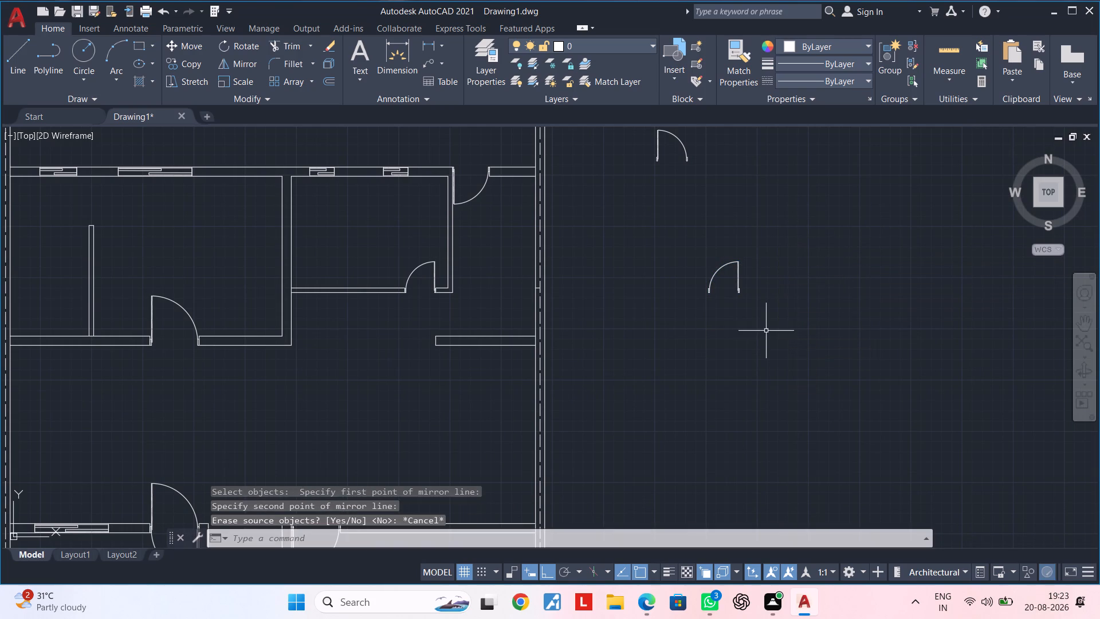
Mirror the copied small door about a vertical line to its right, keeping the original.
left_click_drag(802, 224, 785, 238)
left_click(659, 320)
type("MI")
key("space")
left_click(779, 255)
left_click(773, 331)
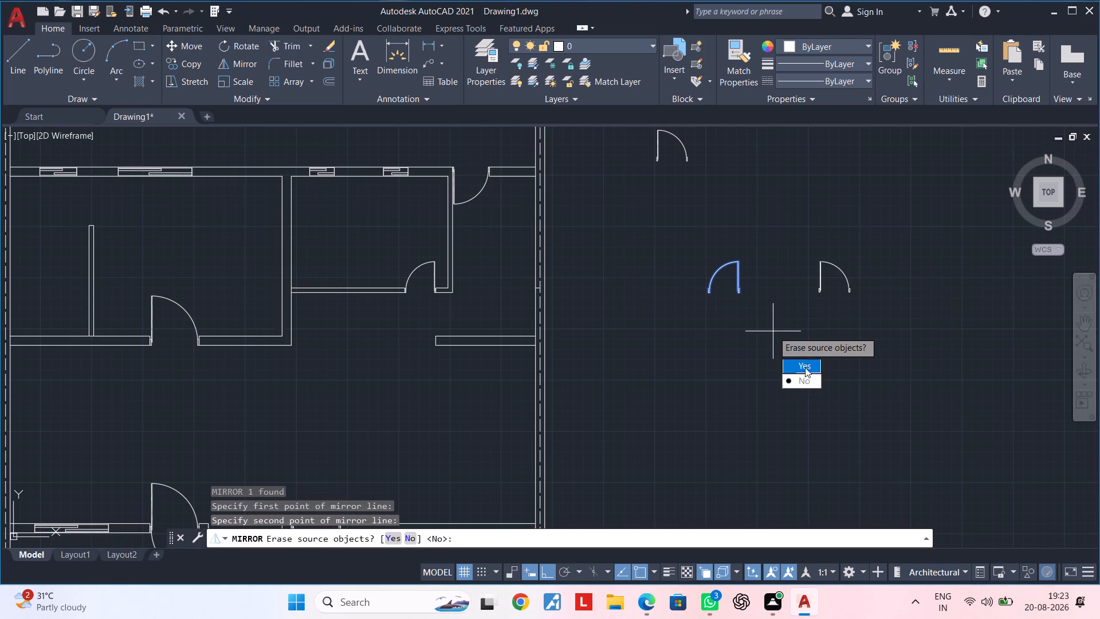
left_click_drag(803, 379, 773, 331)
key("Escape")
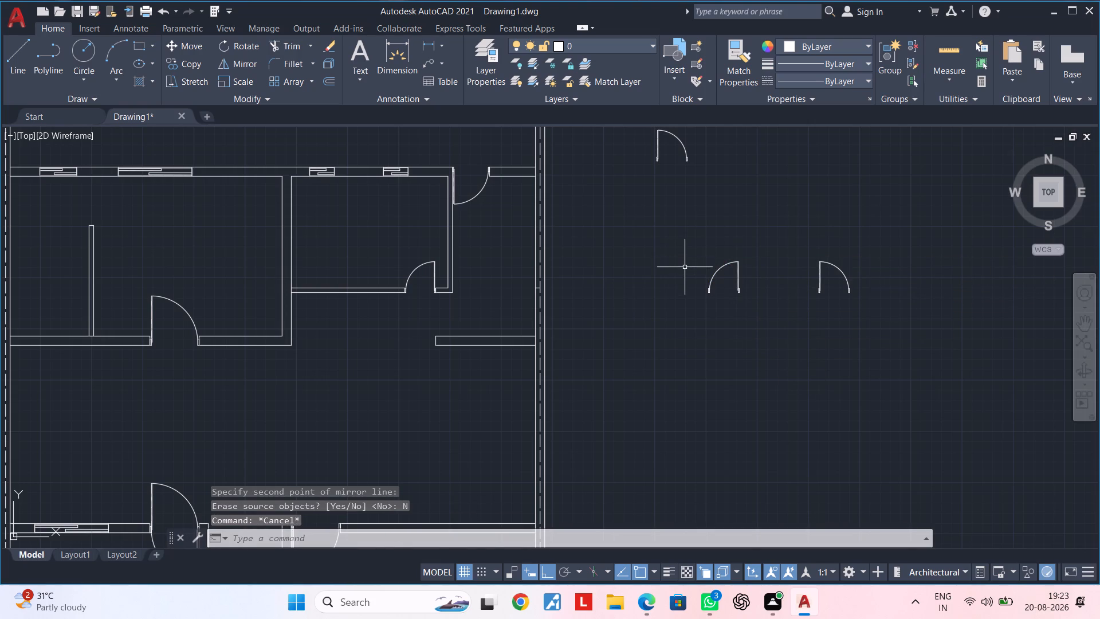
Mirror both small doors about a horizontal line below them, keeping the originals.
left_click(665, 245)
left_click(886, 324)
type("MI")
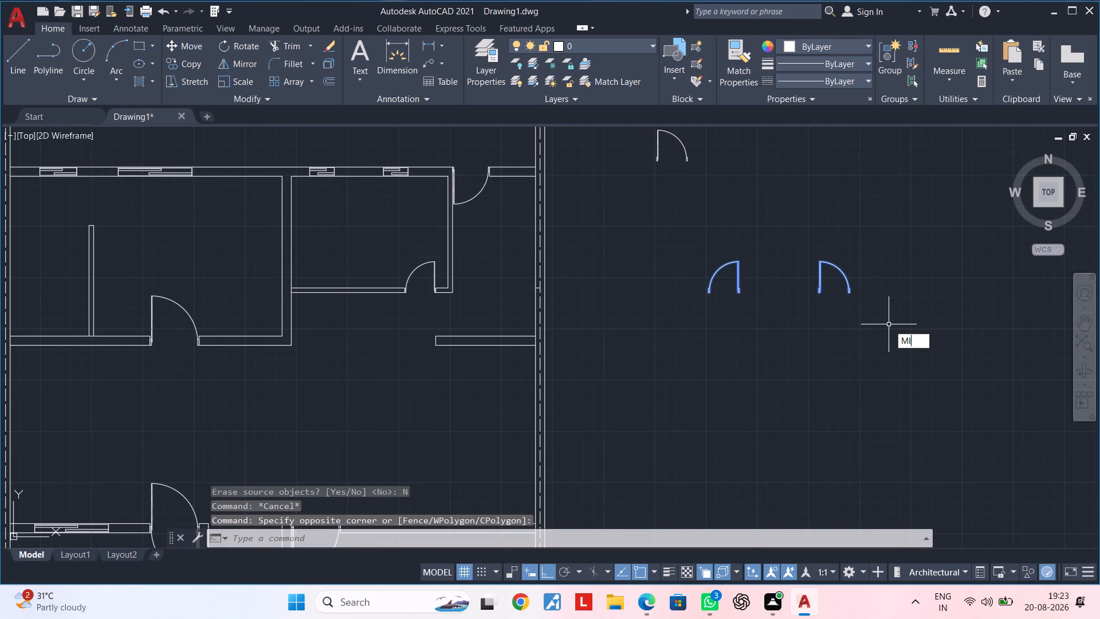
key("space")
left_click_drag(679, 346, 700, 344)
left_click(965, 340)
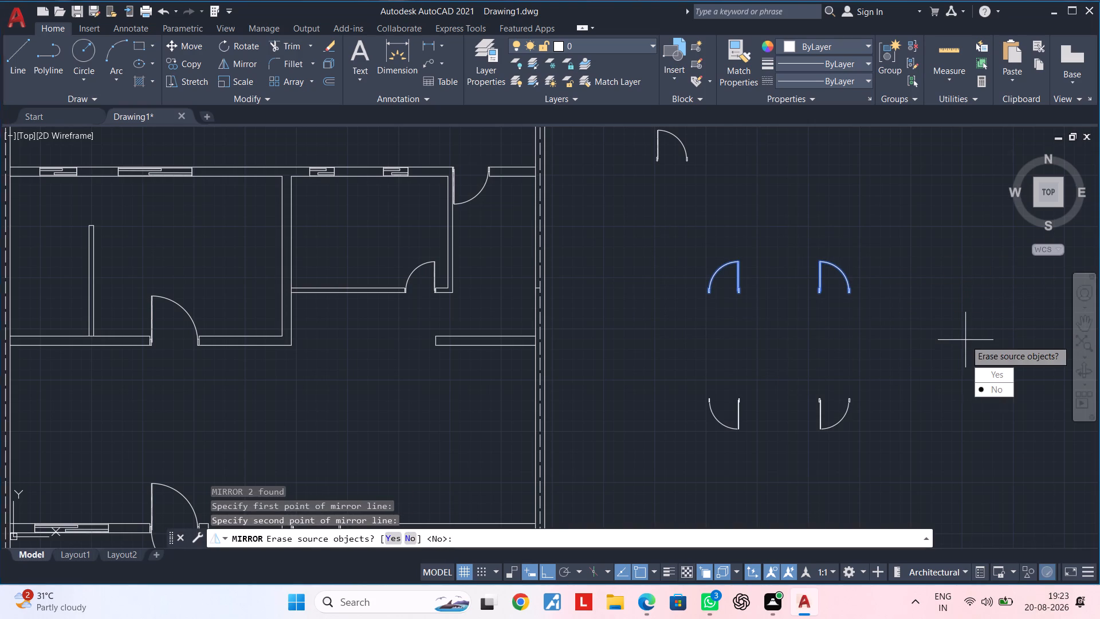
left_click(996, 398)
left_click(1028, 456)
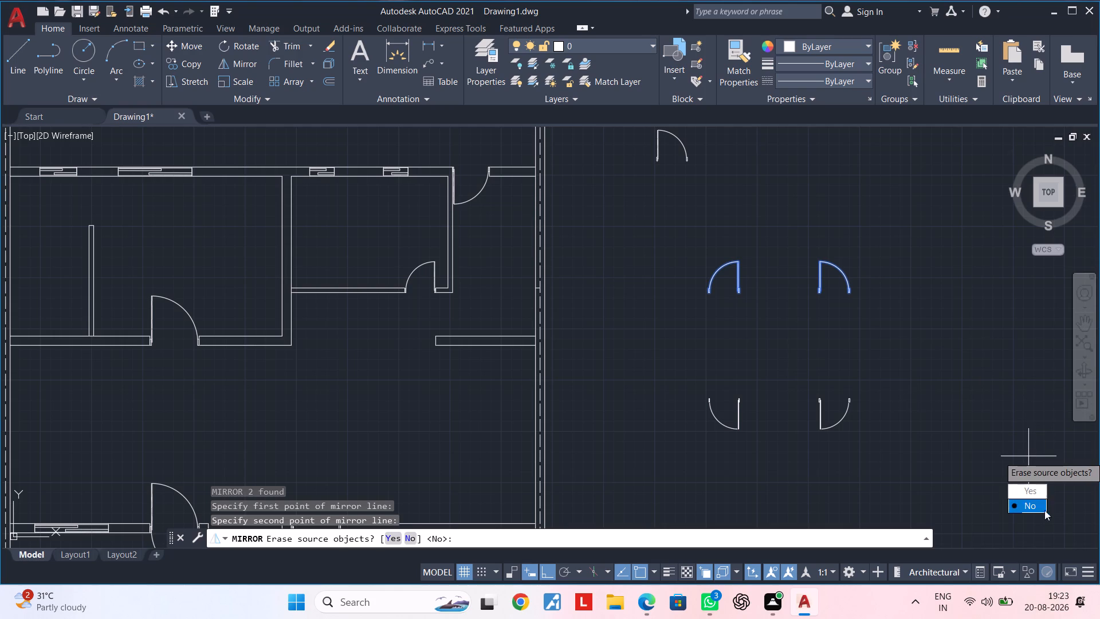
left_click_drag(1036, 508, 1028, 456)
middle_click_drag(976, 371, 983, 361)
key("Escape")
key("Escape")
key("Escape")
middle_click_drag(889, 342, 892, 336)
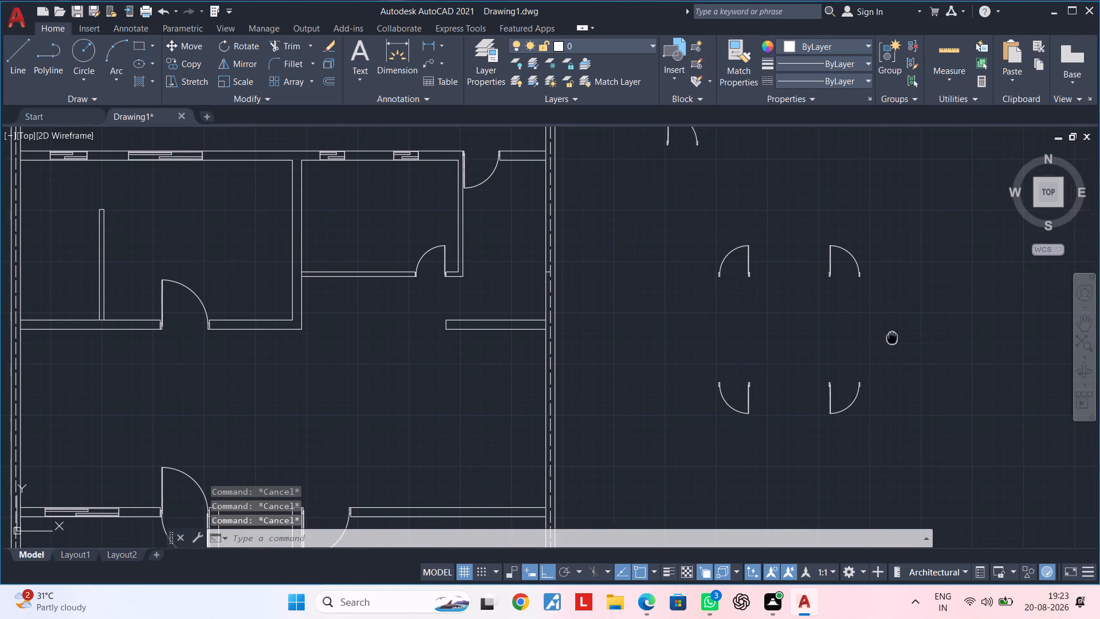
middle_click_drag(892, 336, 895, 332)
key("Escape")
key("Escape")
key("Escape")
key("Escape")
key("Escape")
key("Escape")
key("Escape")
key("Escape")
key("Escape")
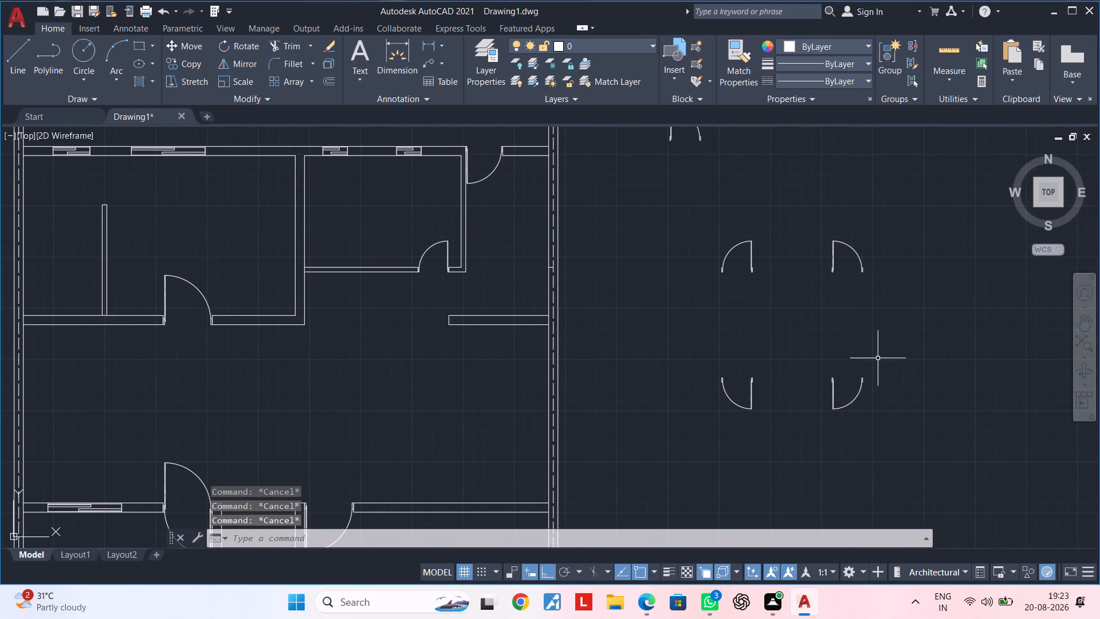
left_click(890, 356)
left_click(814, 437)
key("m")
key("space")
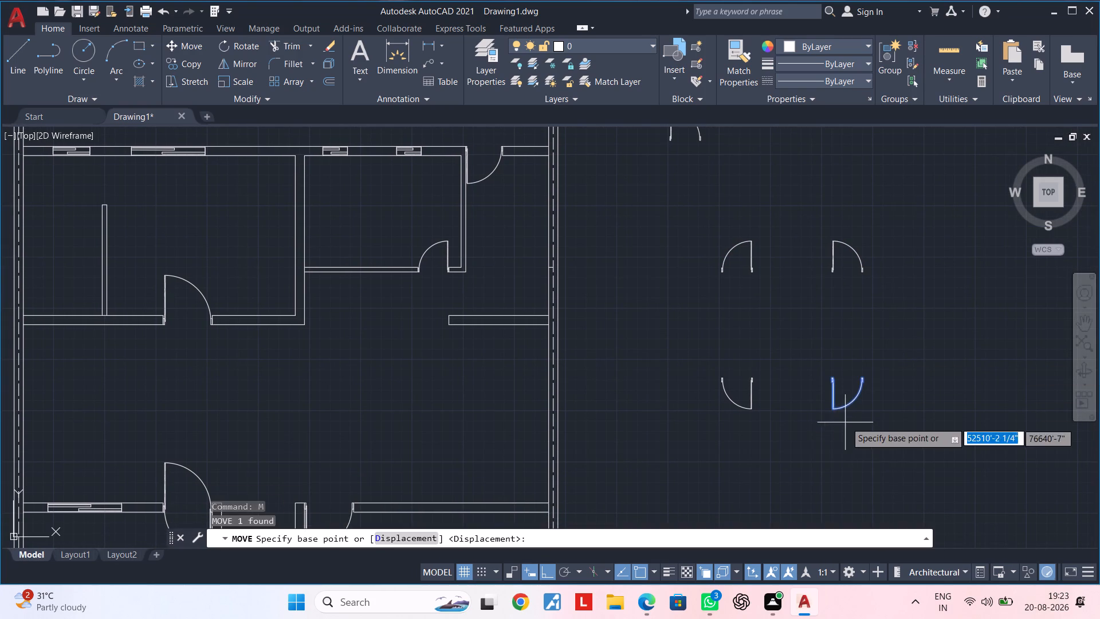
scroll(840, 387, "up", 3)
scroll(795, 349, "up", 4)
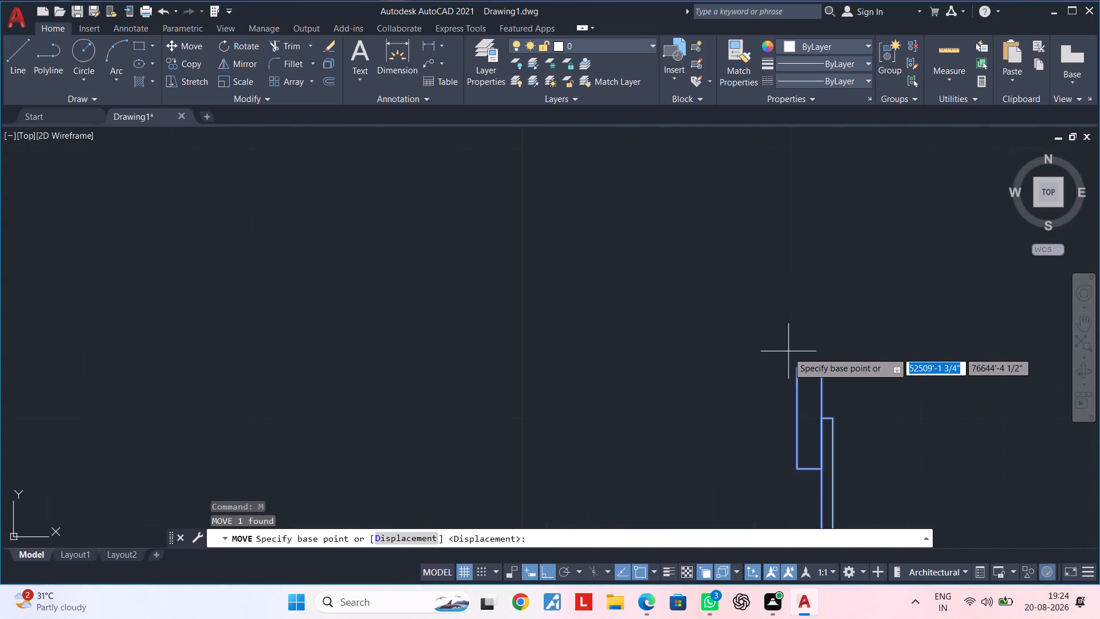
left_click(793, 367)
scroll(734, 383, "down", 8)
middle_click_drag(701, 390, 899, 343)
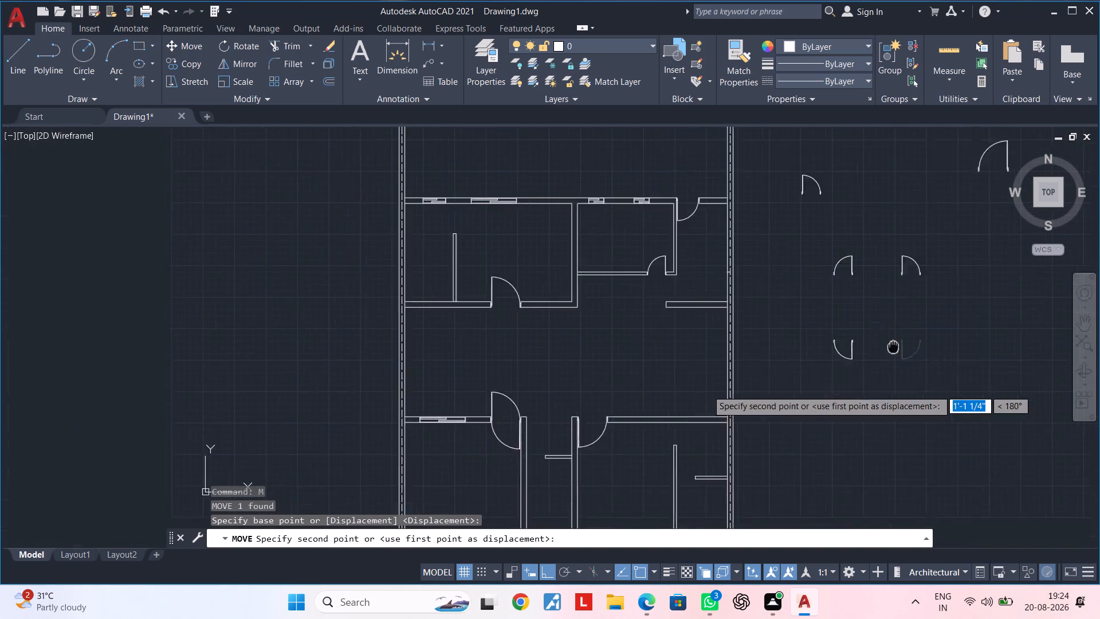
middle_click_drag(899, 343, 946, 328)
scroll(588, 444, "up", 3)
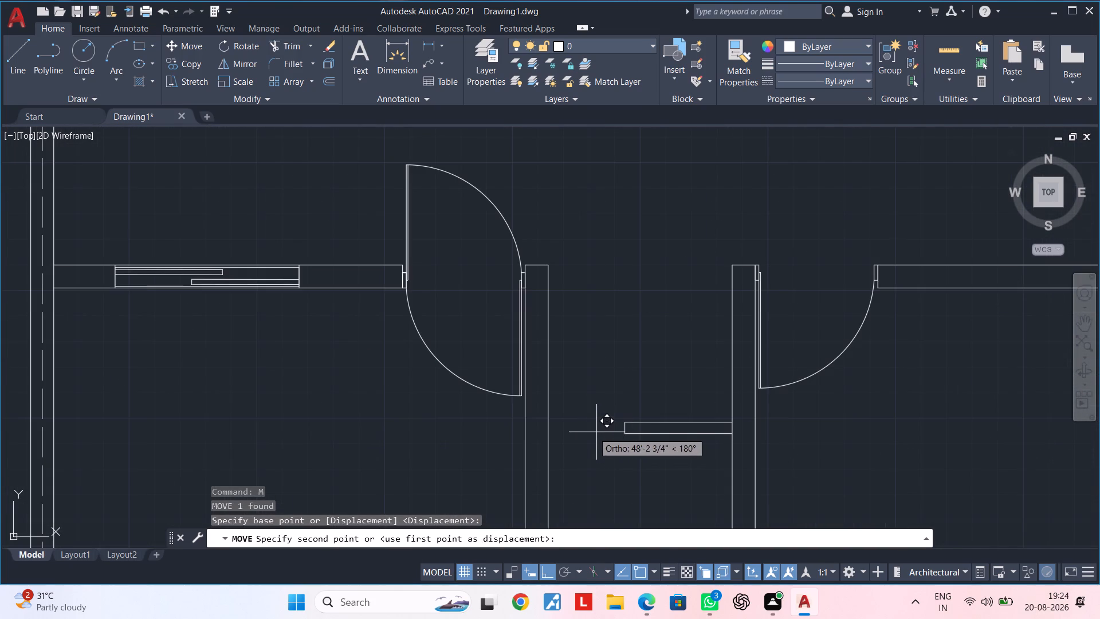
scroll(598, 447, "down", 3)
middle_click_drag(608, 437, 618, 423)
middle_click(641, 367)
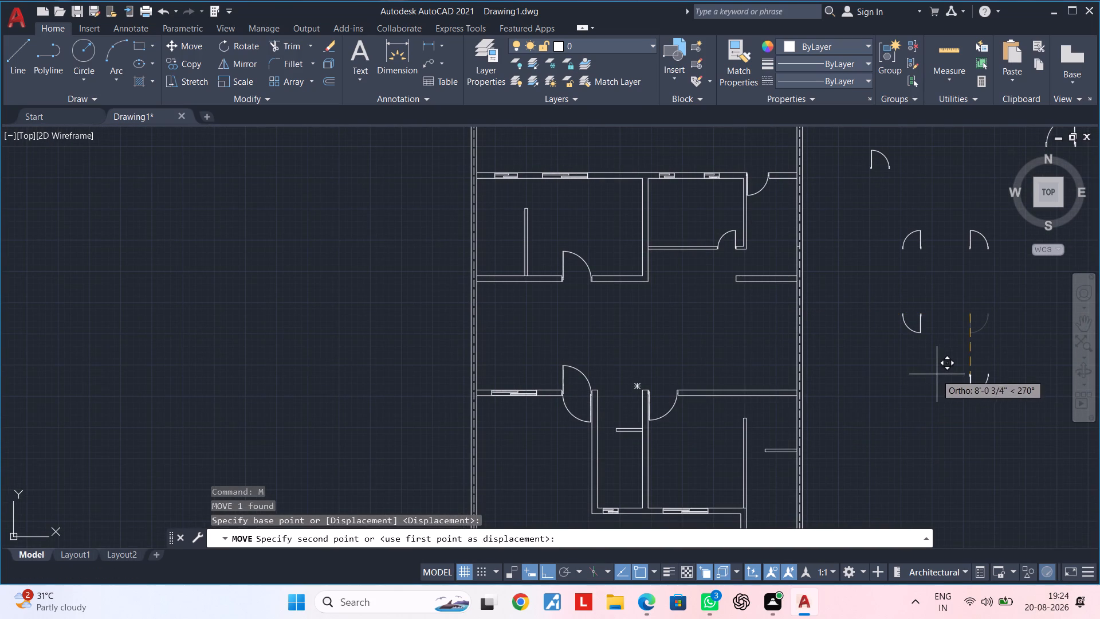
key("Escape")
Move the lower-right small door by its upper-right frame corner to the end of the short partition in the narrow lower room.
middle_click_drag(992, 371, 912, 396)
scroll(918, 339, "up", 3)
left_click(903, 320)
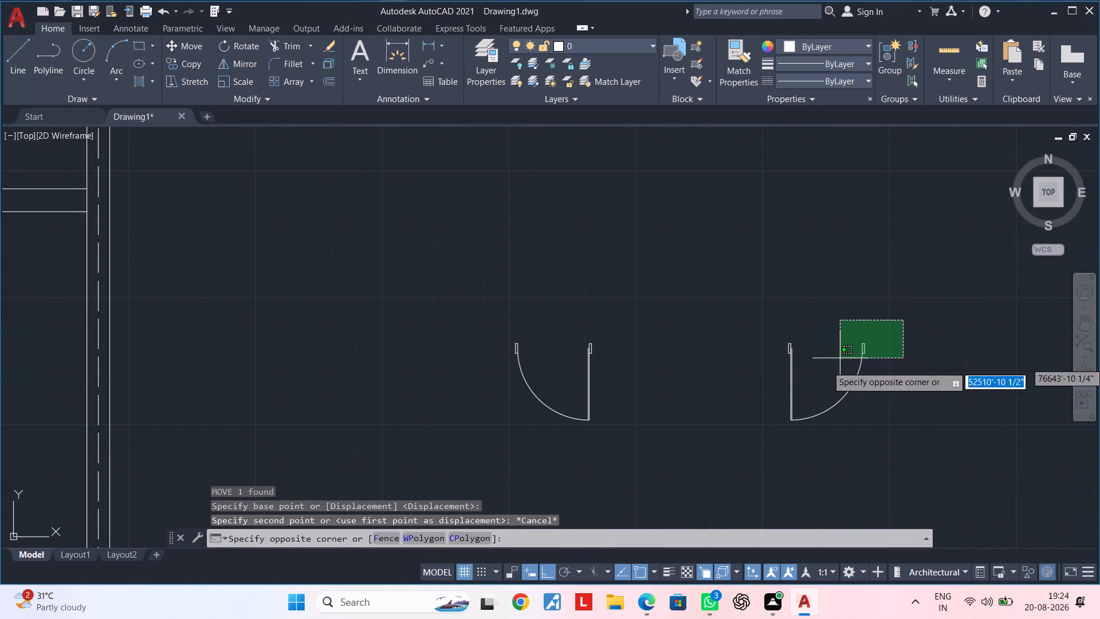
left_click(810, 386)
key("m")
key("space")
scroll(870, 331, "up", 4)
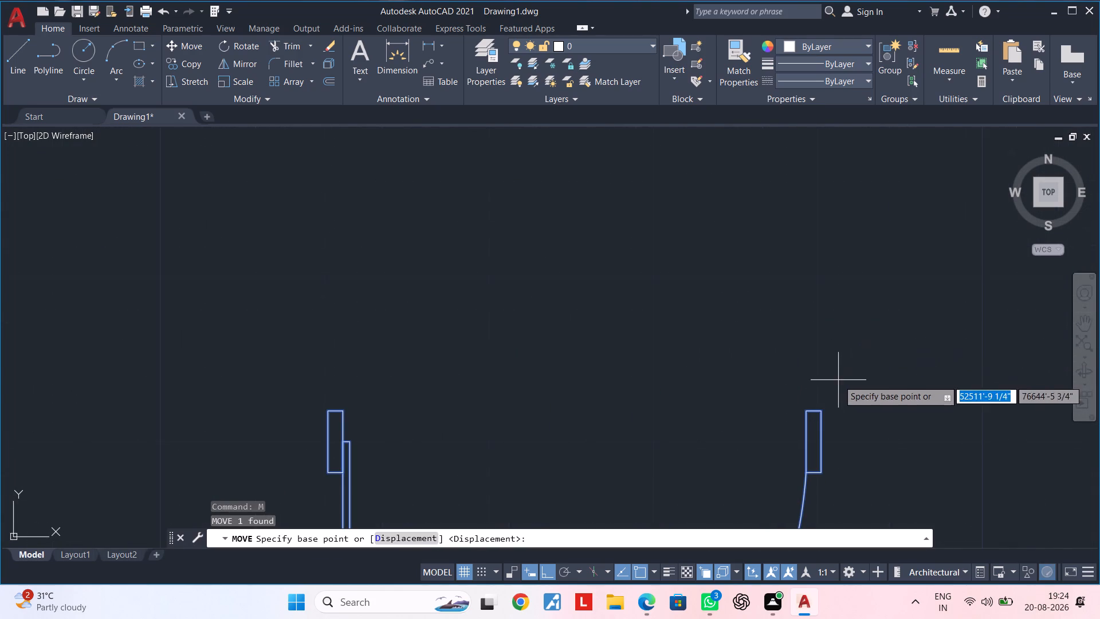
left_click(820, 410)
scroll(687, 453, "down", 7)
middle_click_drag(694, 440, 1099, 316)
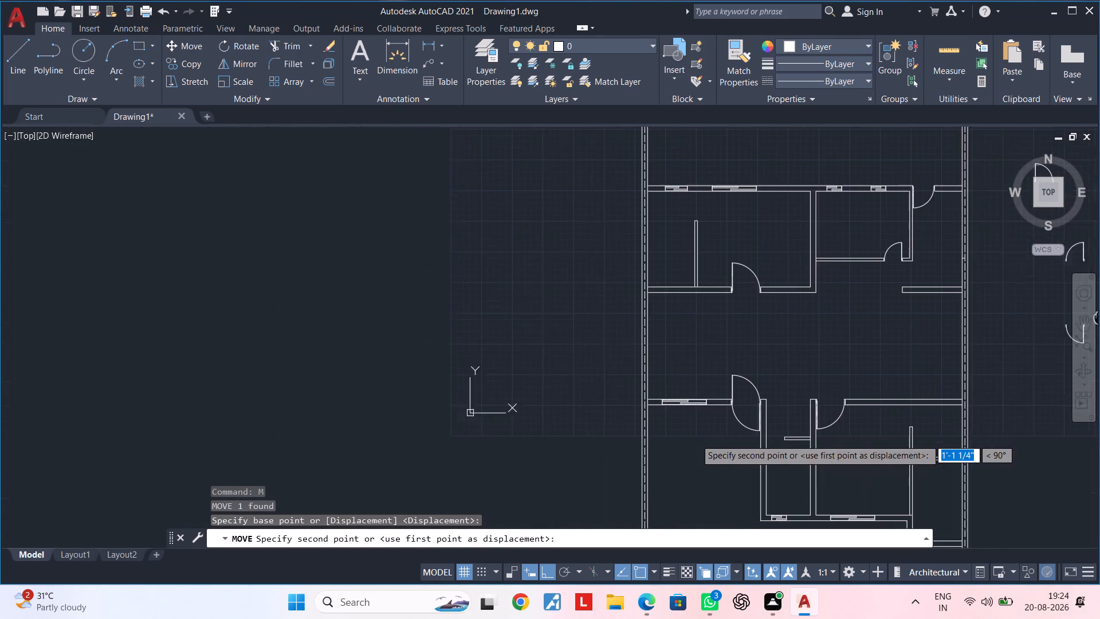
middle_click_drag(1099, 316, 1099, 315)
scroll(792, 442, "up", 5)
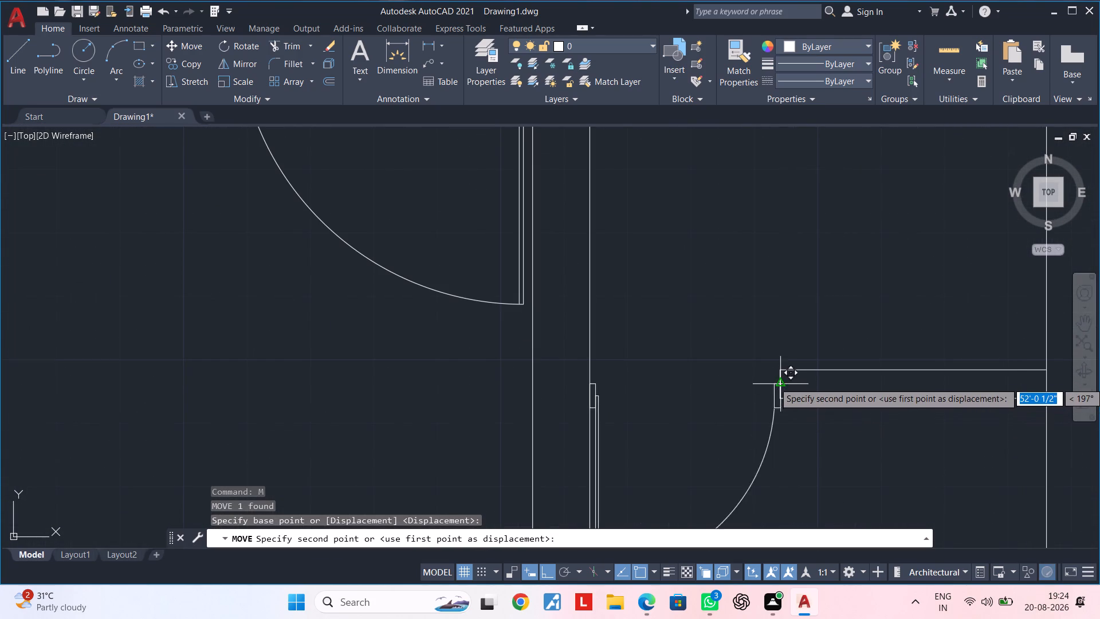
left_click(779, 372)
Copy that small door by its upper-right frame corner to the end of the short partition in the lower-right room.
scroll(802, 393, "down", 3)
scroll(981, 398, "down", 1)
middle_click_drag(972, 399, 808, 400)
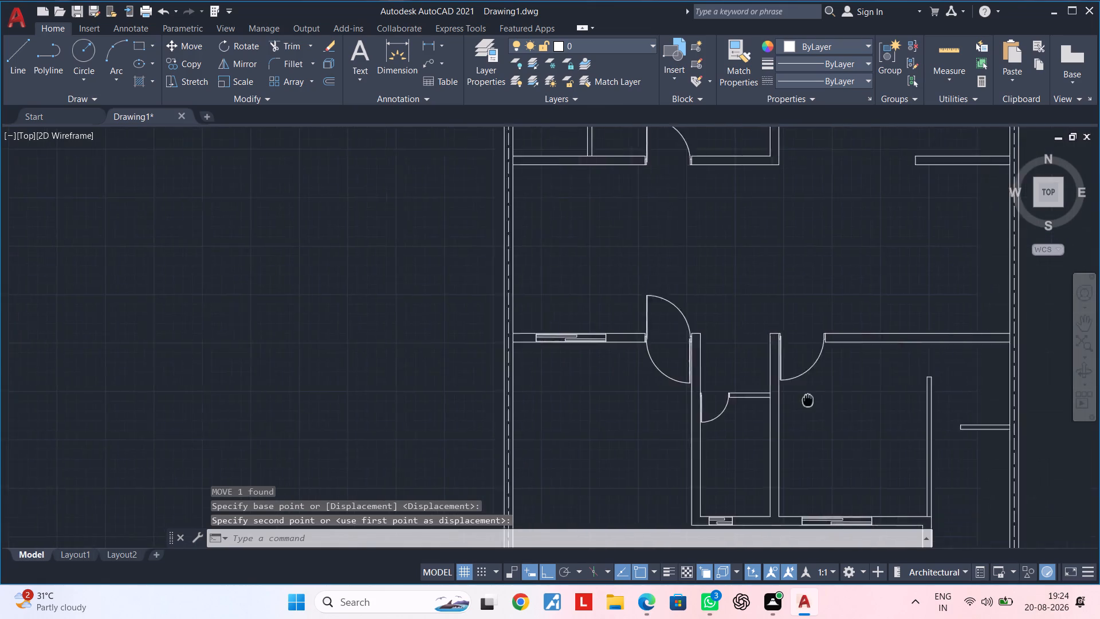
middle_click_drag(808, 400, 433, 402)
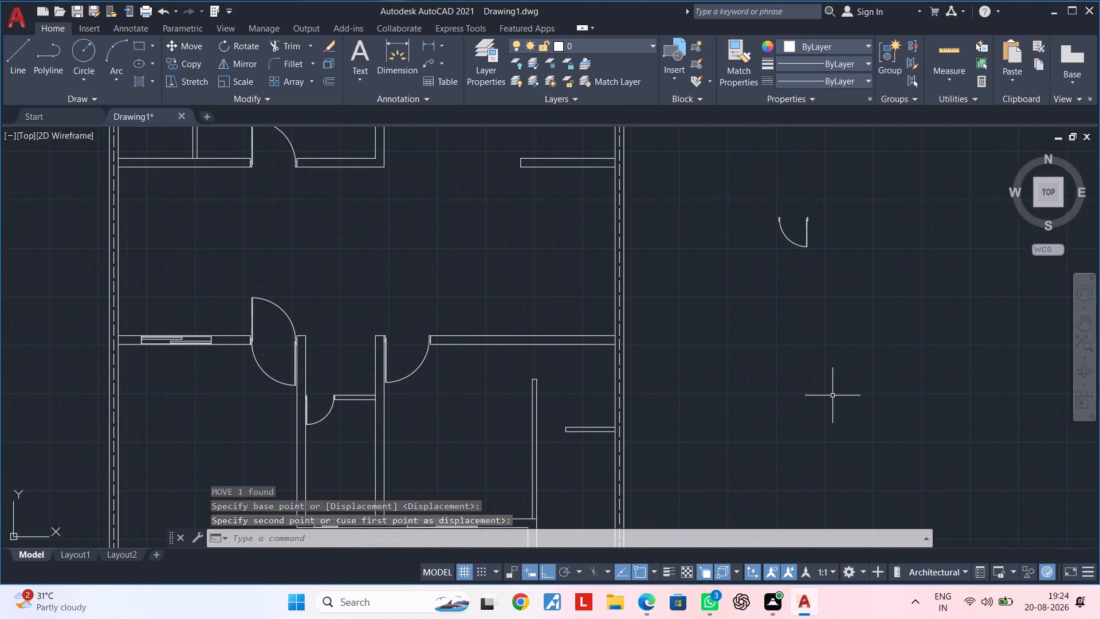
middle_click_drag(804, 396, 906, 389)
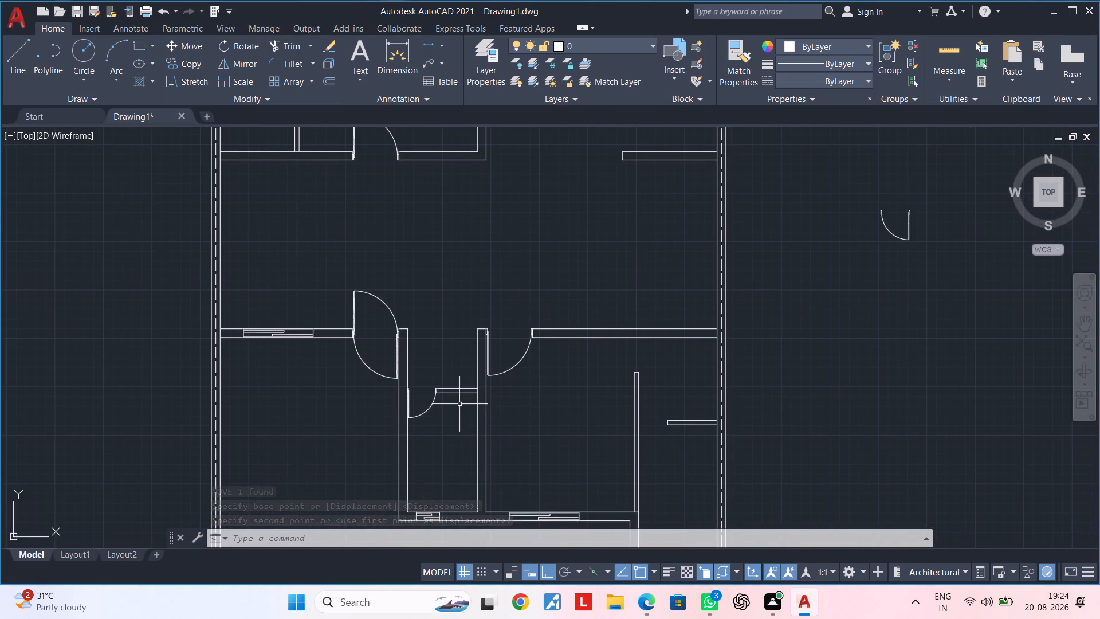
scroll(431, 402, "up", 2)
left_click(433, 399)
key("c")
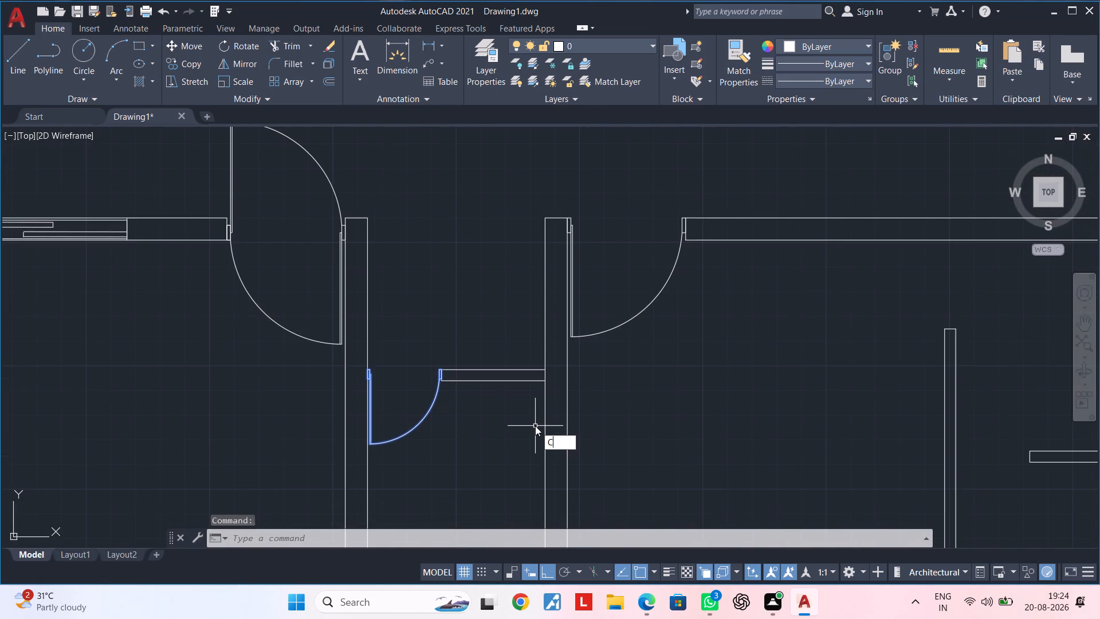
key("o")
key("space")
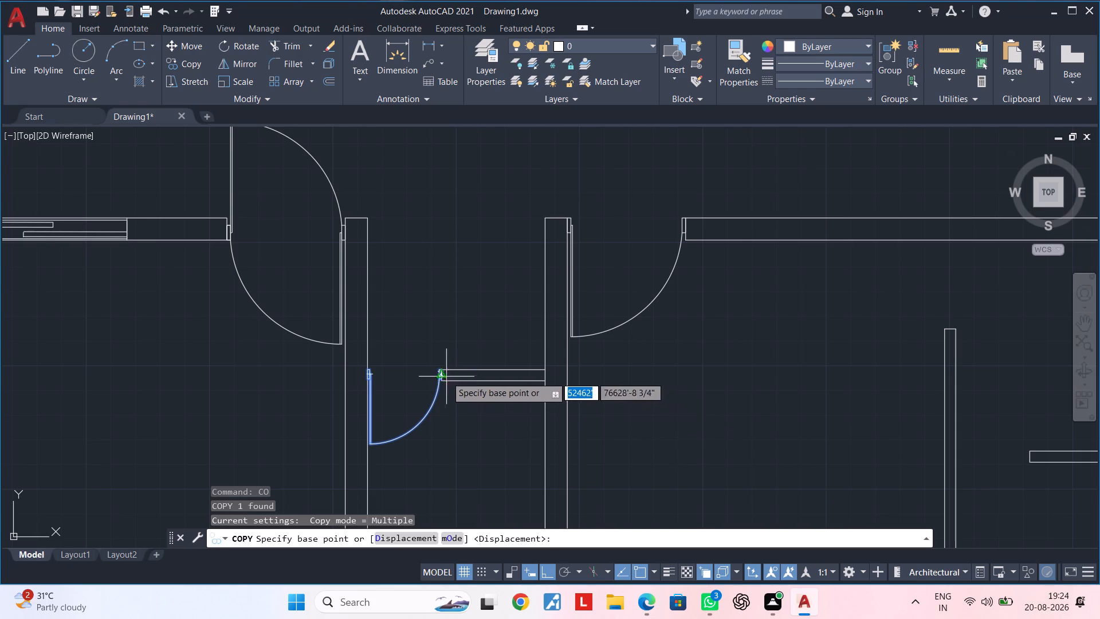
scroll(437, 367, "up", 6)
left_click(459, 410)
scroll(719, 422, "down", 4)
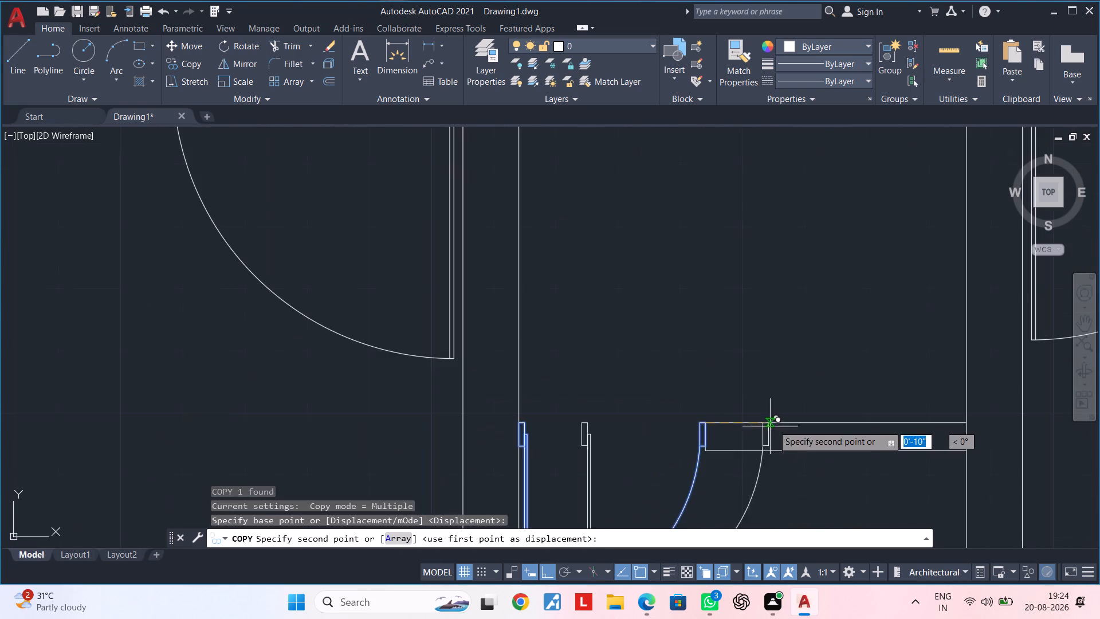
scroll(816, 425, "down", 3)
middle_click_drag(930, 445, 388, 386)
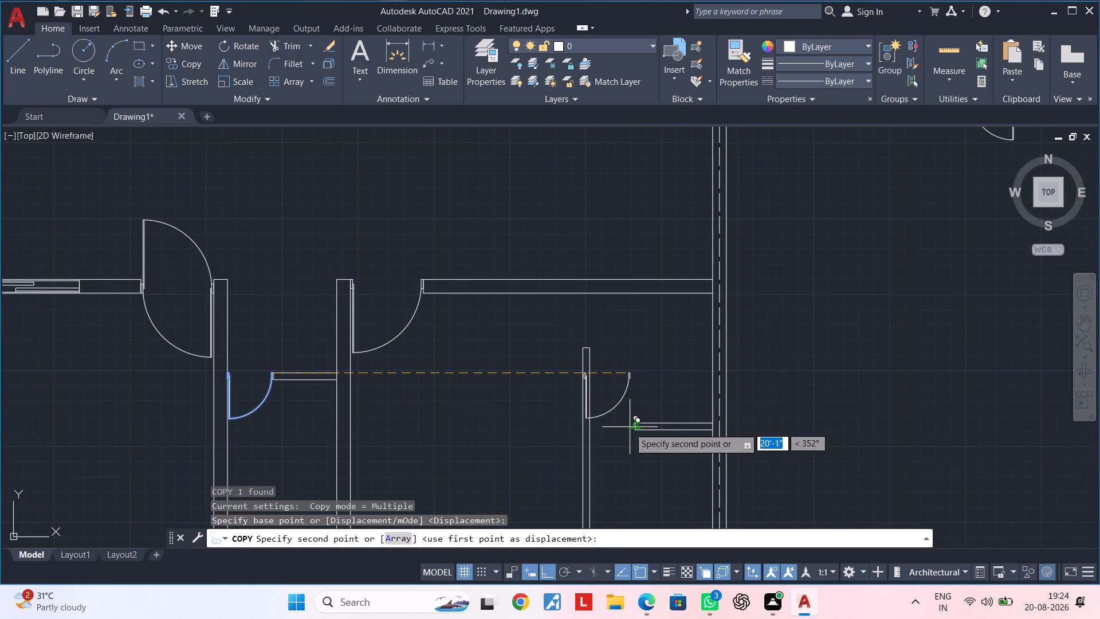
scroll(629, 428, "up", 5)
left_click(663, 379)
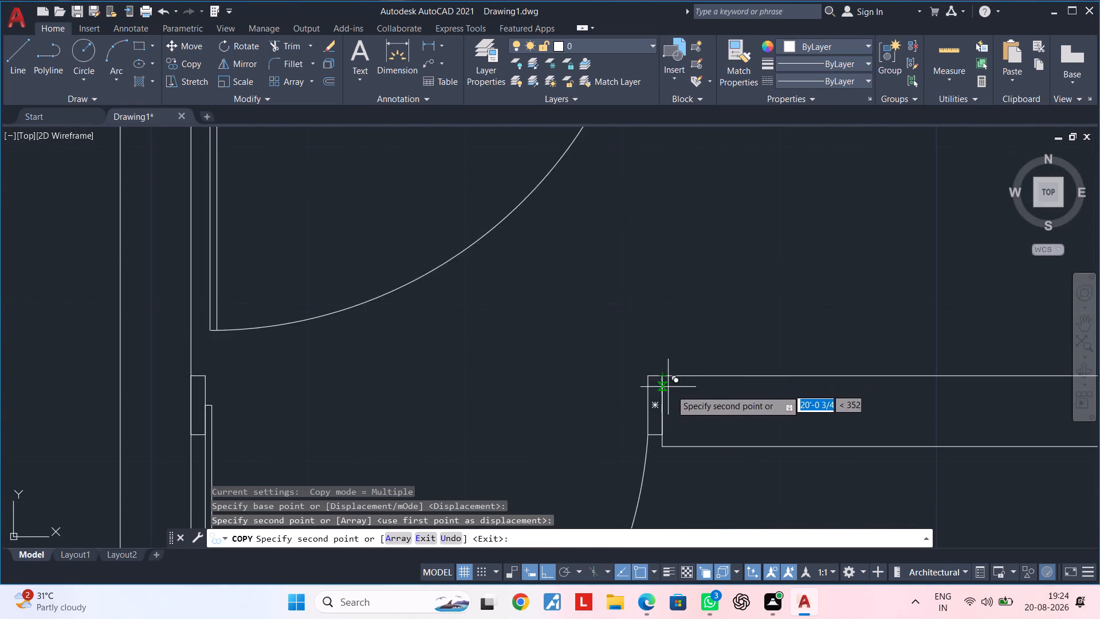
scroll(698, 405, "down", 4)
scroll(824, 438, "down", 3)
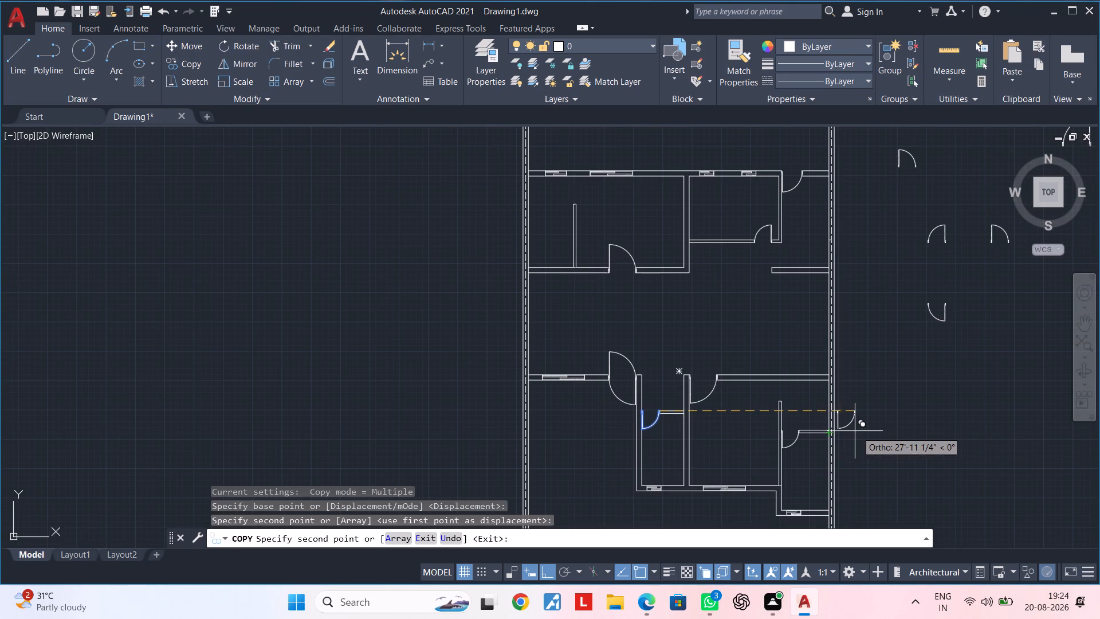
key("Escape")
key("Escape")
key("Escape")
key("Escape")
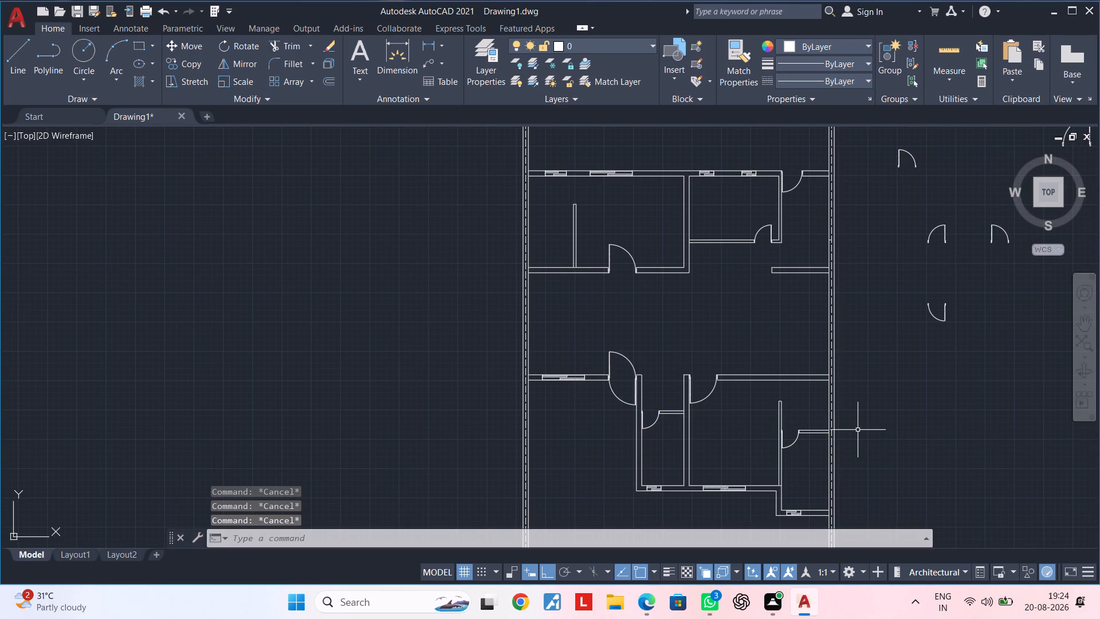
Delete all the leftover spare doors in the empty space right of the plan.
middle_click_drag(903, 406, 755, 403)
middle_click_drag(803, 389, 763, 428)
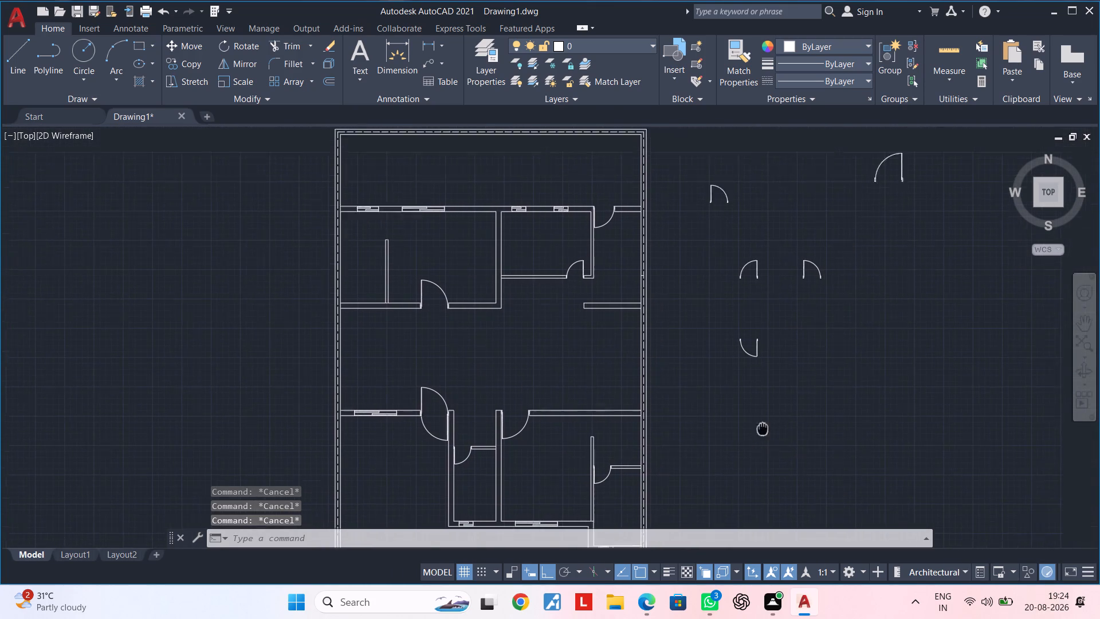
middle_click_drag(763, 428, 730, 461)
double_click(797, 438)
left_click(668, 176)
key("Delete")
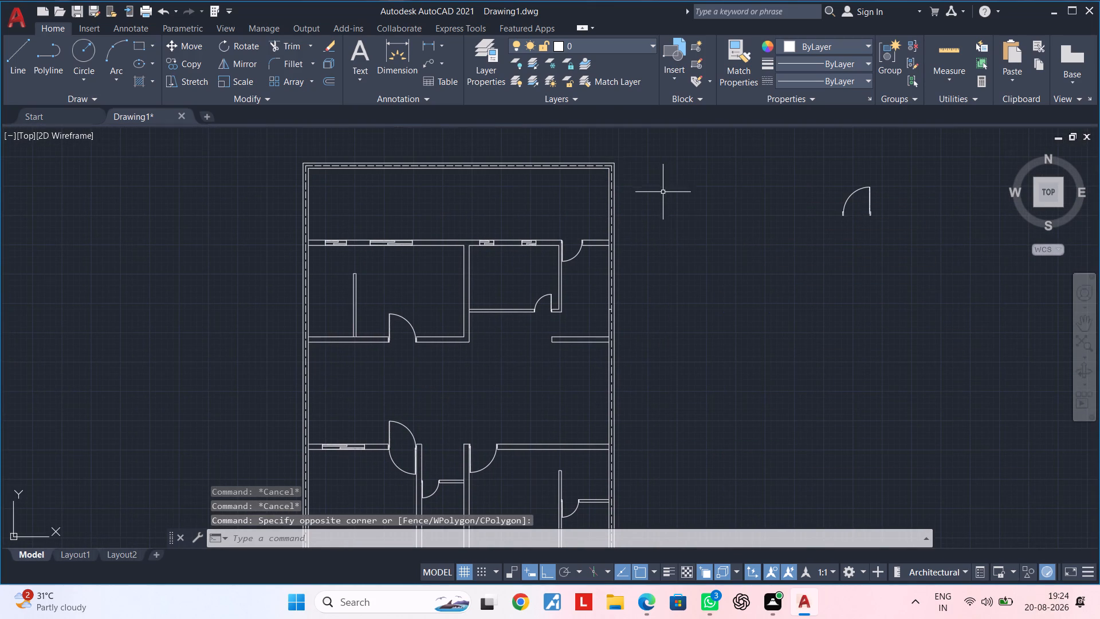
left_click_drag(893, 170, 887, 177)
left_click(798, 241)
key("Delete")
Draw a line across the upper-left room's door opening, joining the frames' inner corners along the wall's bottom face.
scroll(789, 271, "down", 1)
middle_click_drag(789, 271, 791, 266)
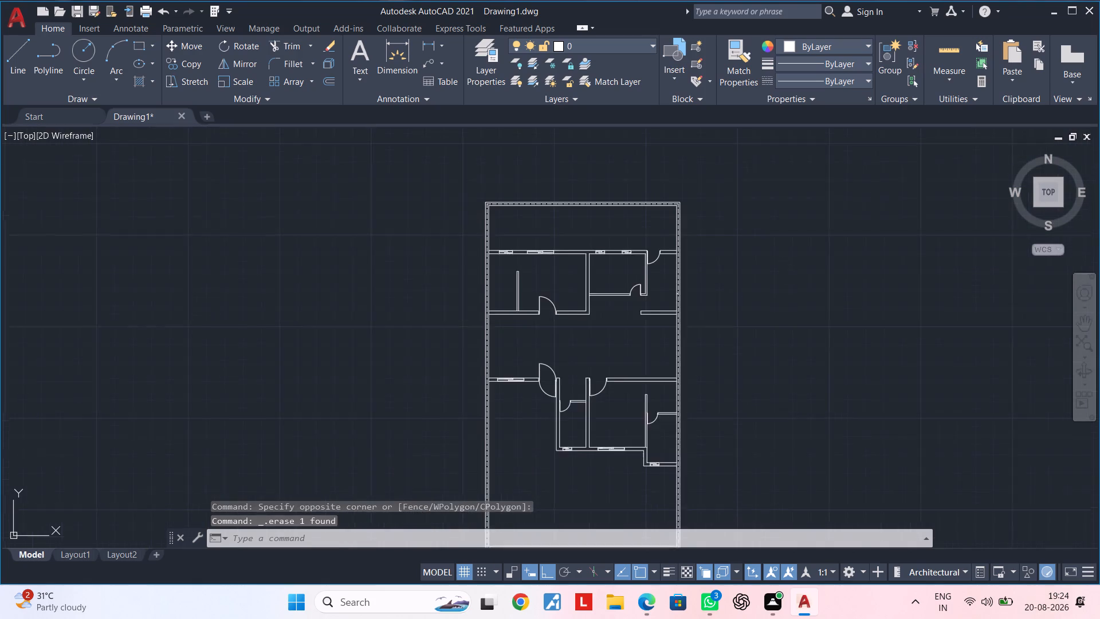
middle_click_drag(791, 266, 818, 228)
key("Escape")
middle_click_drag(715, 342, 632, 333)
scroll(556, 336, "up", 1)
middle_click_drag(551, 339, 635, 315)
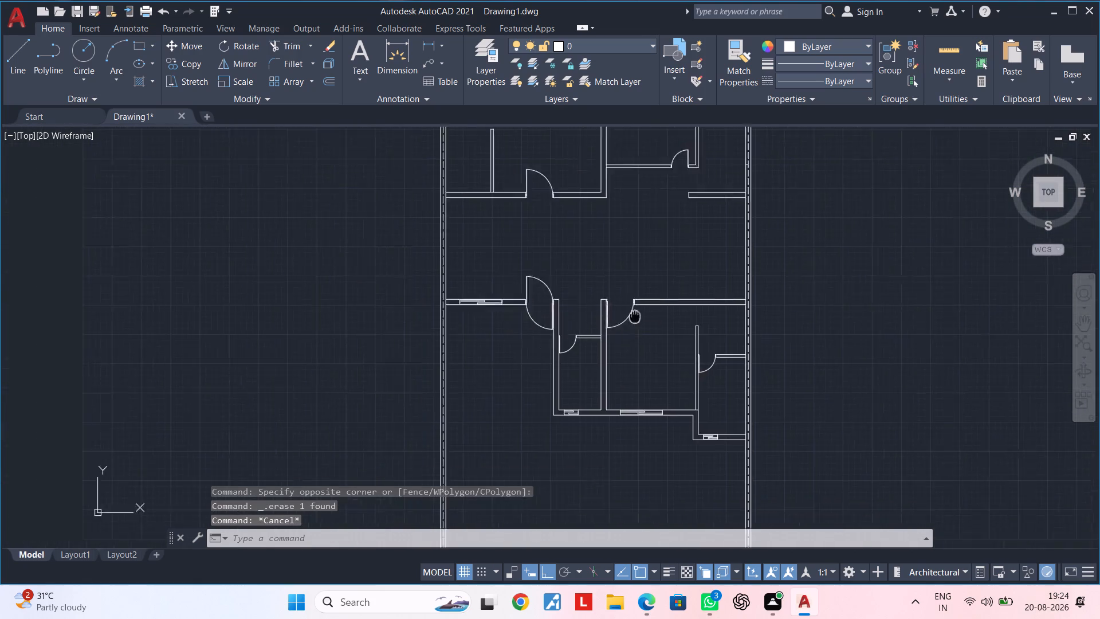
middle_click_drag(635, 315, 748, 296)
scroll(632, 306, "up", 2)
middle_click_drag(658, 277, 502, 406)
scroll(624, 289, "down", 1)
middle_click_drag(626, 269, 584, 417)
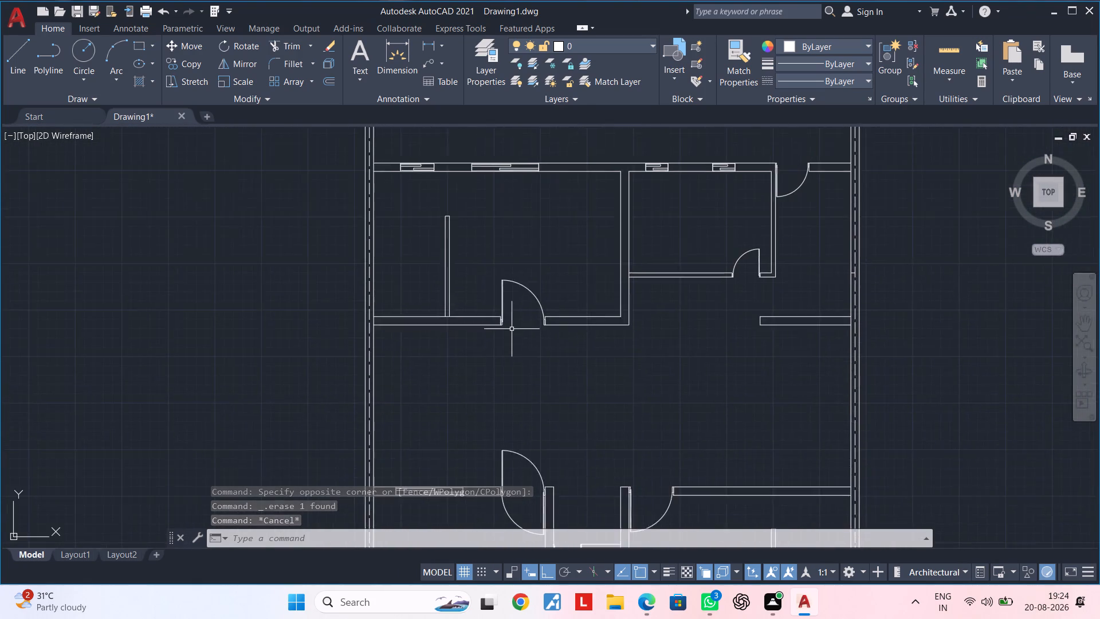
scroll(512, 329, "up", 3)
middle_click_drag(512, 338, 506, 403)
key("Escape")
key("Escape")
key("l")
key("space")
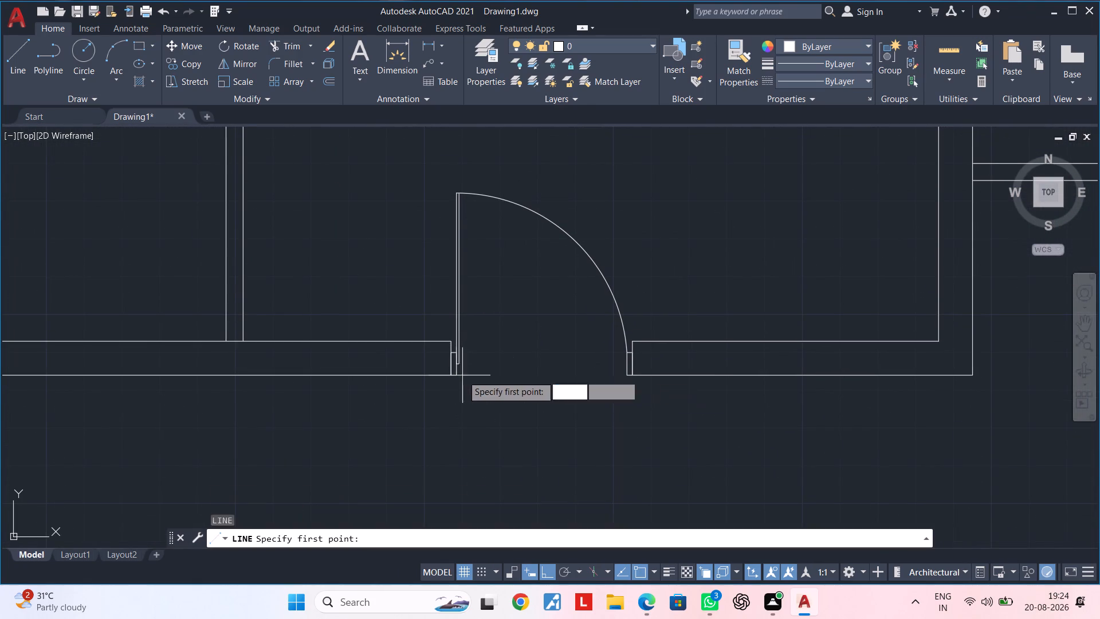
scroll(452, 373, "up", 3)
scroll(496, 393, "up", 2)
scroll(472, 336, "down", 2)
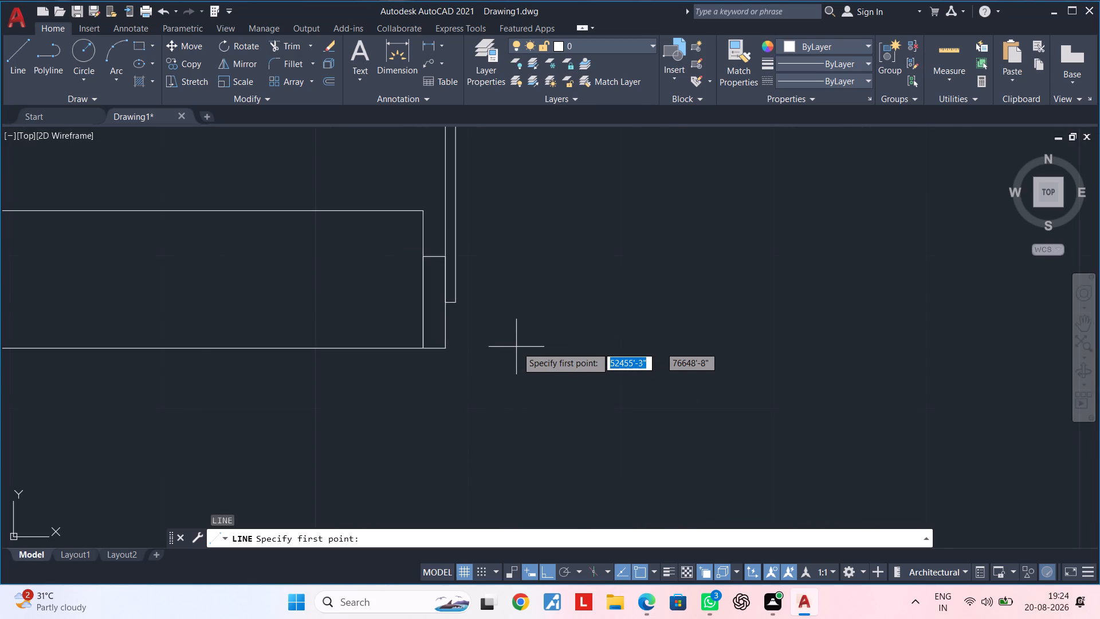
scroll(518, 347, "down", 1)
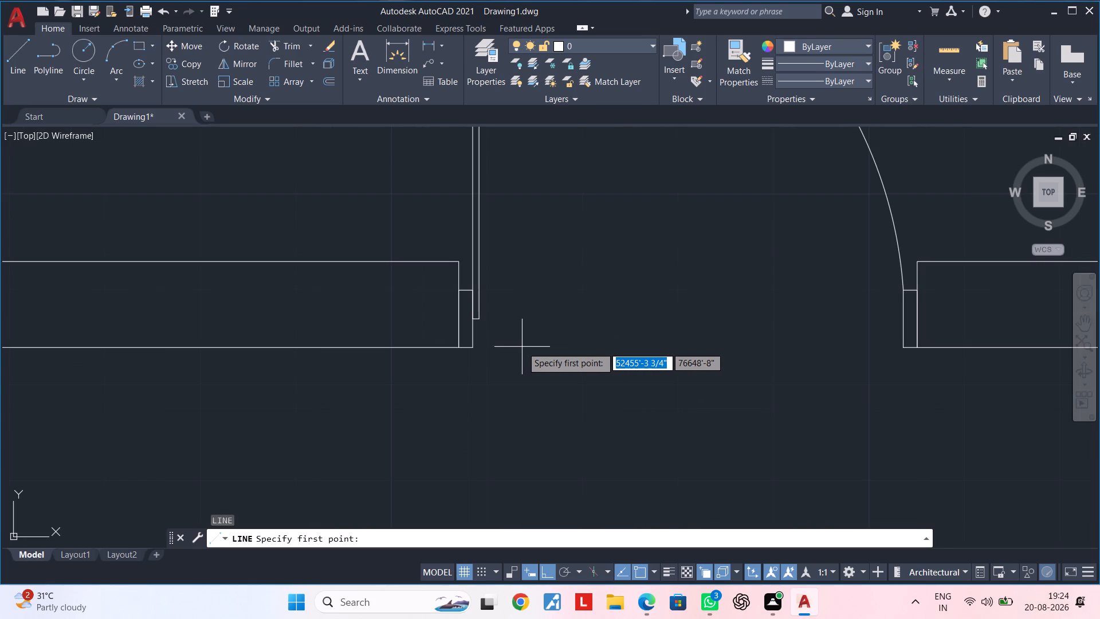
left_click(476, 346)
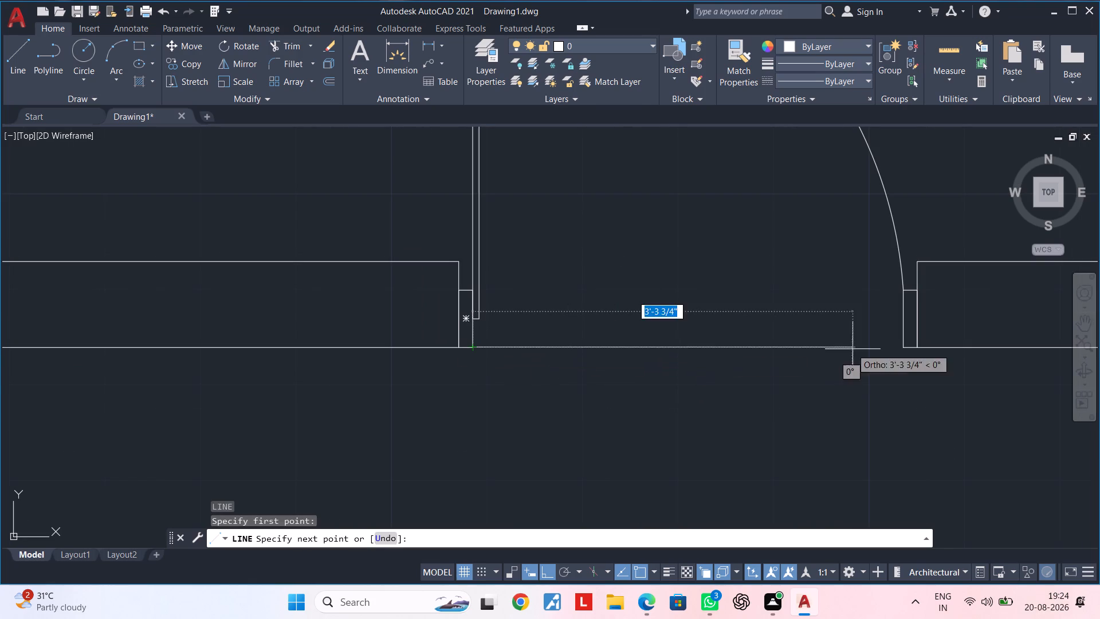
left_click(902, 348)
scroll(890, 370, "down", 3)
key("Escape")
Draw a line across the opening with the two overlapping doors, between the frames' inner corners along the wall's bottom face.
scroll(916, 392, "down", 2)
middle_click_drag(920, 393, 898, 363)
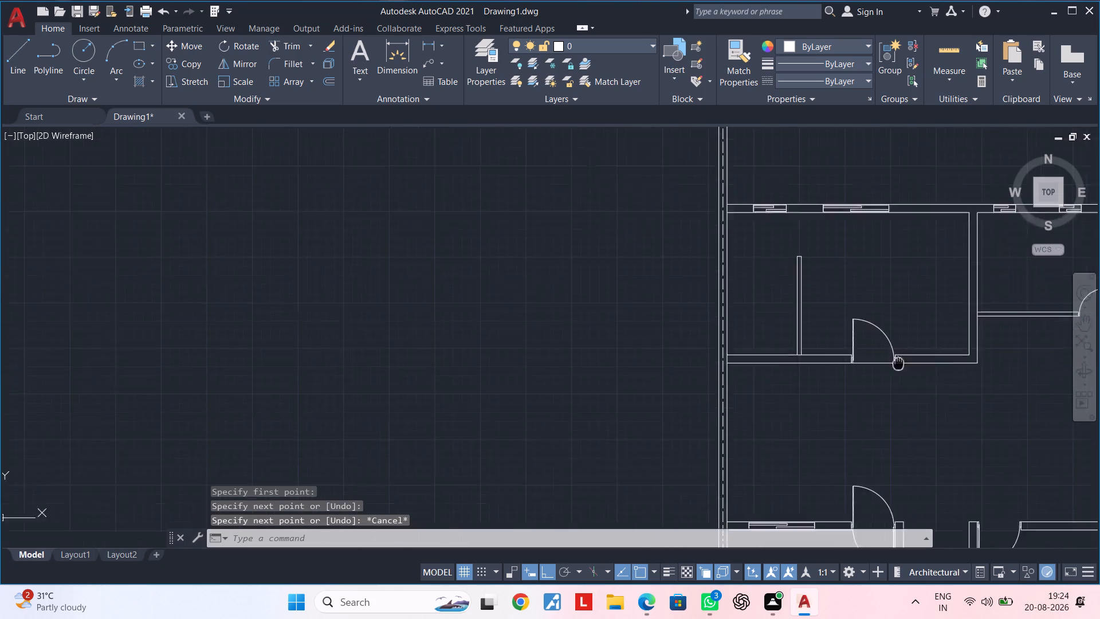
middle_click_drag(898, 363, 768, 232)
middle_click_drag(759, 342, 724, 214)
scroll(677, 299, "up", 2)
middle_click_drag(727, 195, 661, 295)
key("space")
scroll(631, 293, "up", 1)
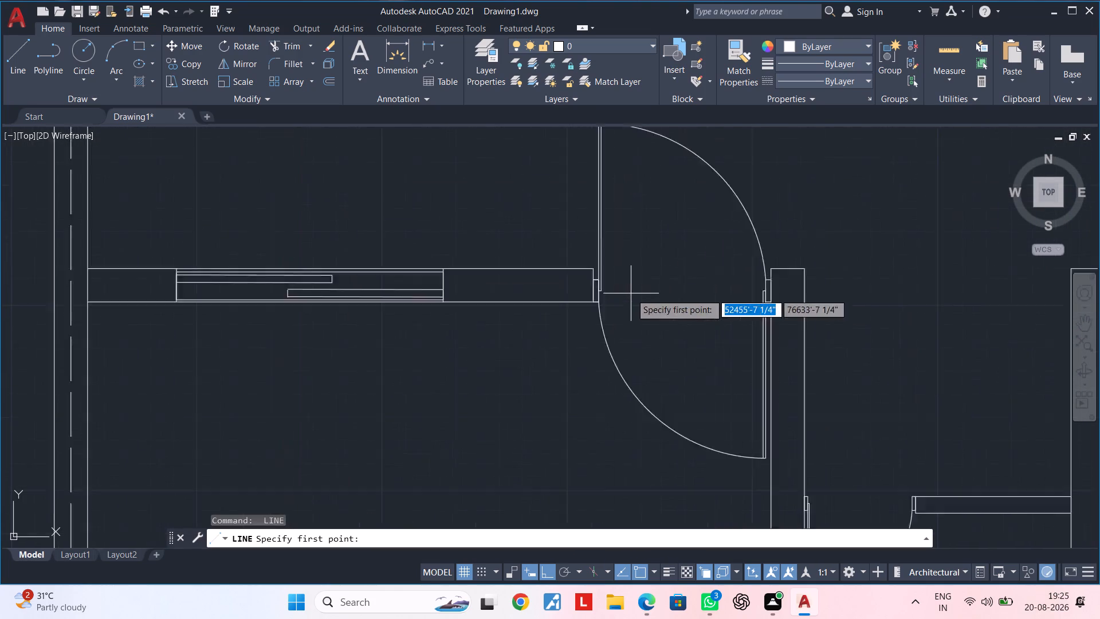
scroll(631, 293, "up", 2)
left_click(545, 315)
middle_click_drag(854, 314, 728, 320)
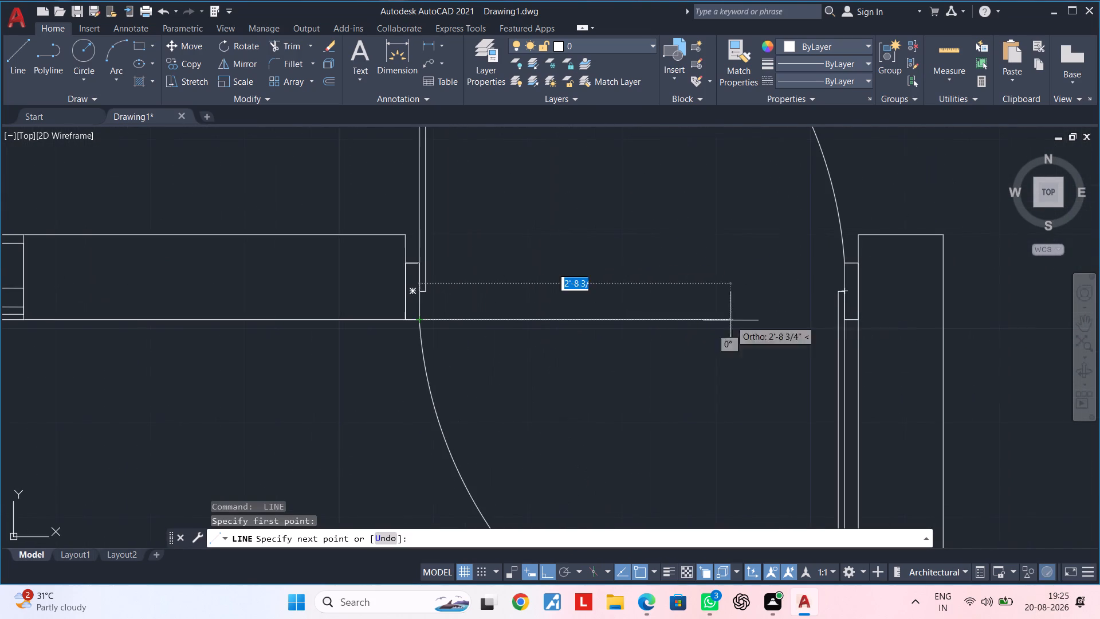
scroll(835, 315, "up", 2)
left_click(857, 325)
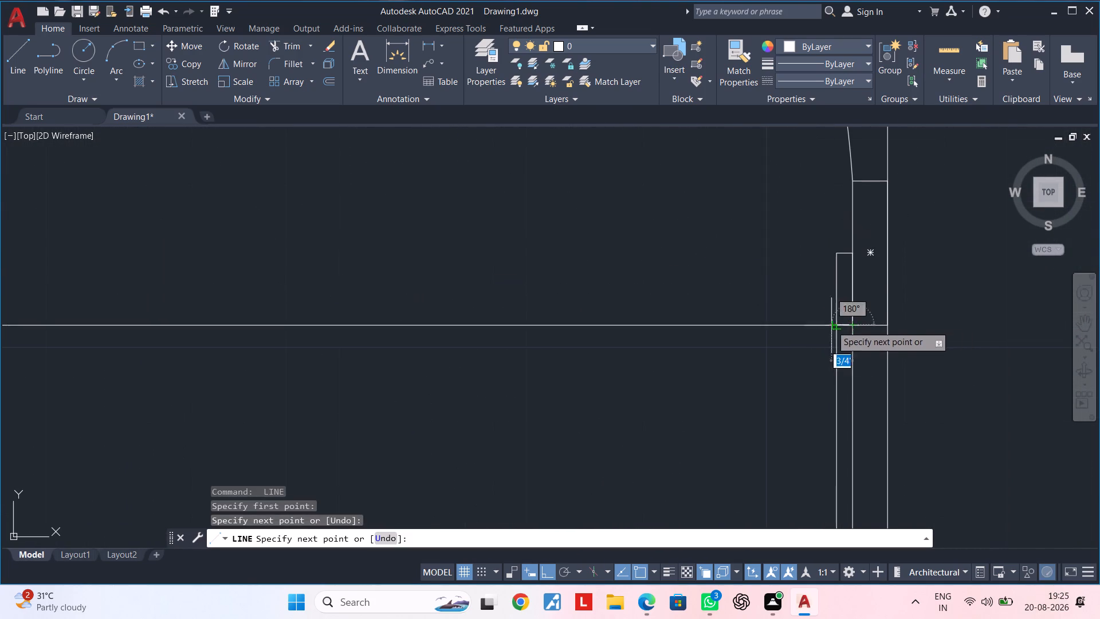
scroll(801, 335, "down", 4)
key("Escape")
key("Escape")
Draw a line about 2'-4 1/4" long across the narrow lower room's small door opening, along the partition's top face.
scroll(784, 343, "down", 3)
middle_click_drag(868, 336, 664, 323)
scroll(642, 377, "up", 2)
middle_click_drag(602, 348, 632, 317)
scroll(618, 322, "up", 2)
key("space")
scroll(634, 348, "up", 3)
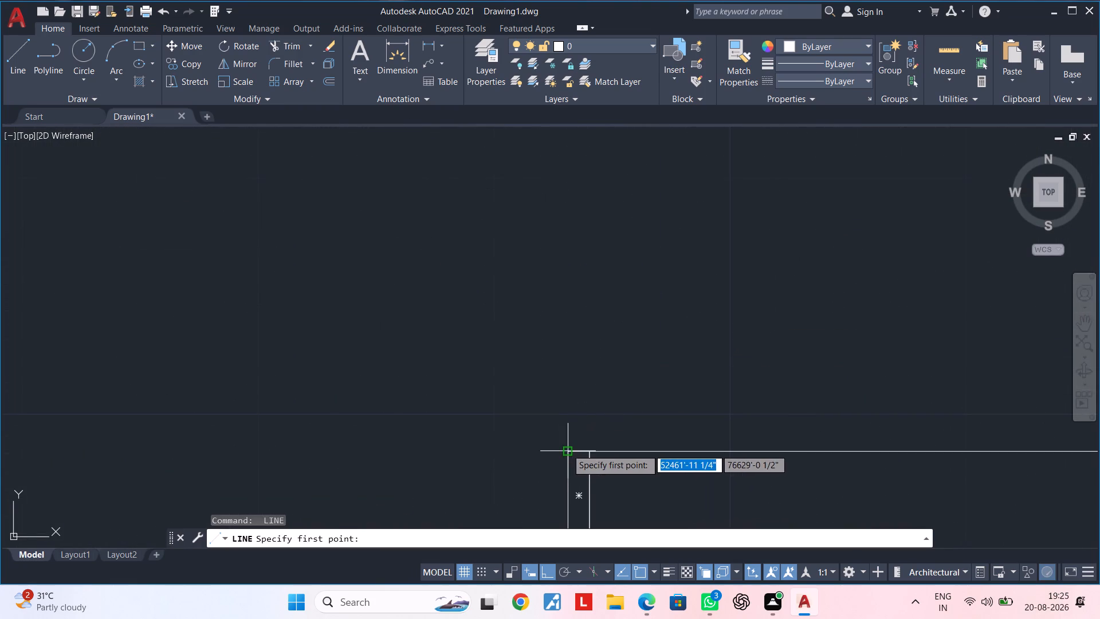
left_click(567, 449)
scroll(367, 432, "down", 2)
middle_click_drag(375, 428, 681, 341)
scroll(513, 346, "up", 2)
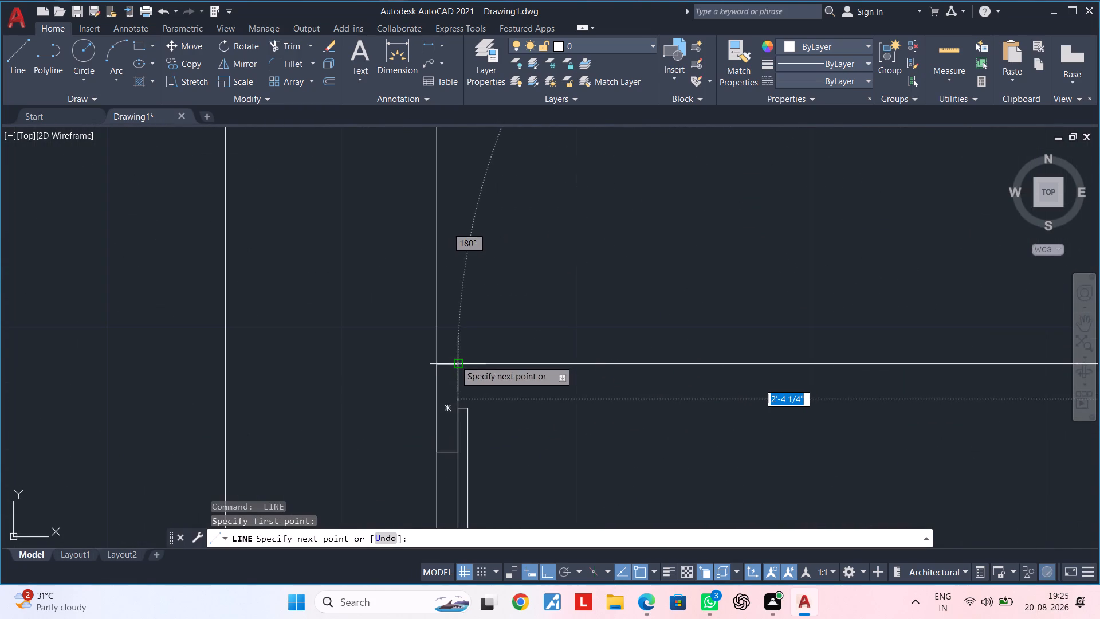
left_click(455, 362)
key("Escape")
Draw a line about 3'-9" long across the door opening of the large room beside the narrow lower room, along the wall's top face.
scroll(779, 322, "down", 5)
middle_click_drag(867, 311, 390, 353)
scroll(546, 245, "up", 2)
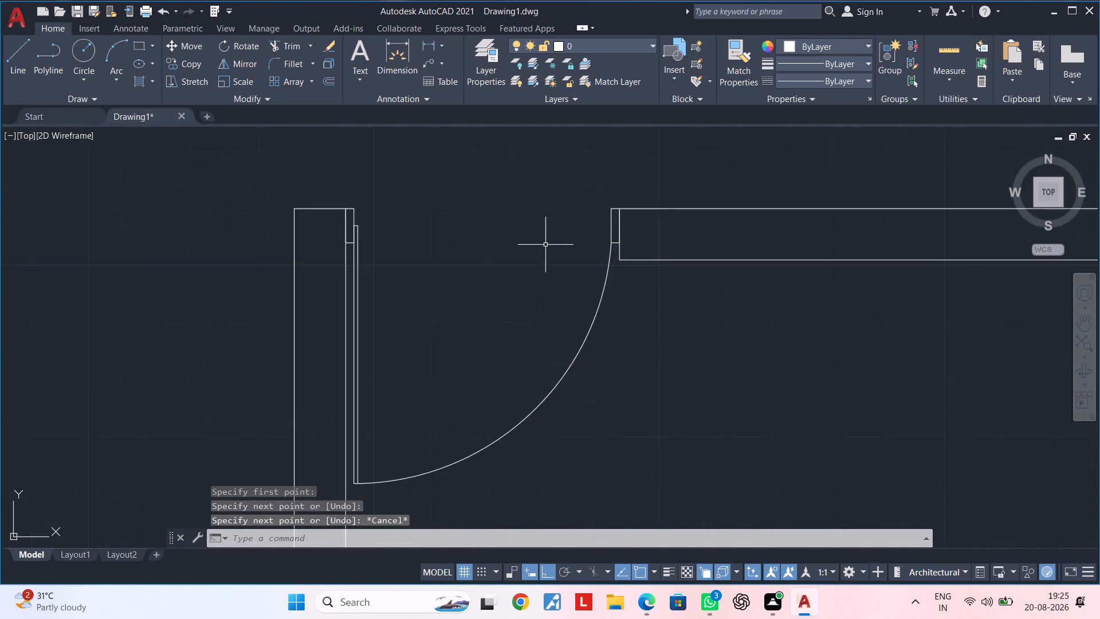
middle_click_drag(497, 253, 481, 307)
key("space")
scroll(348, 258, "up", 3)
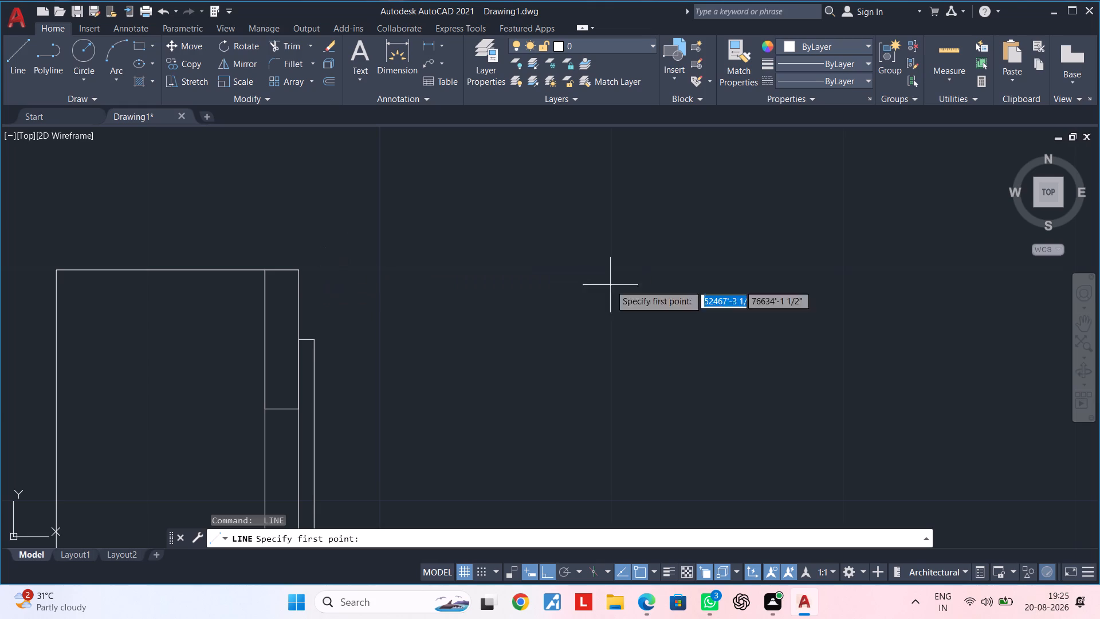
left_click(300, 269)
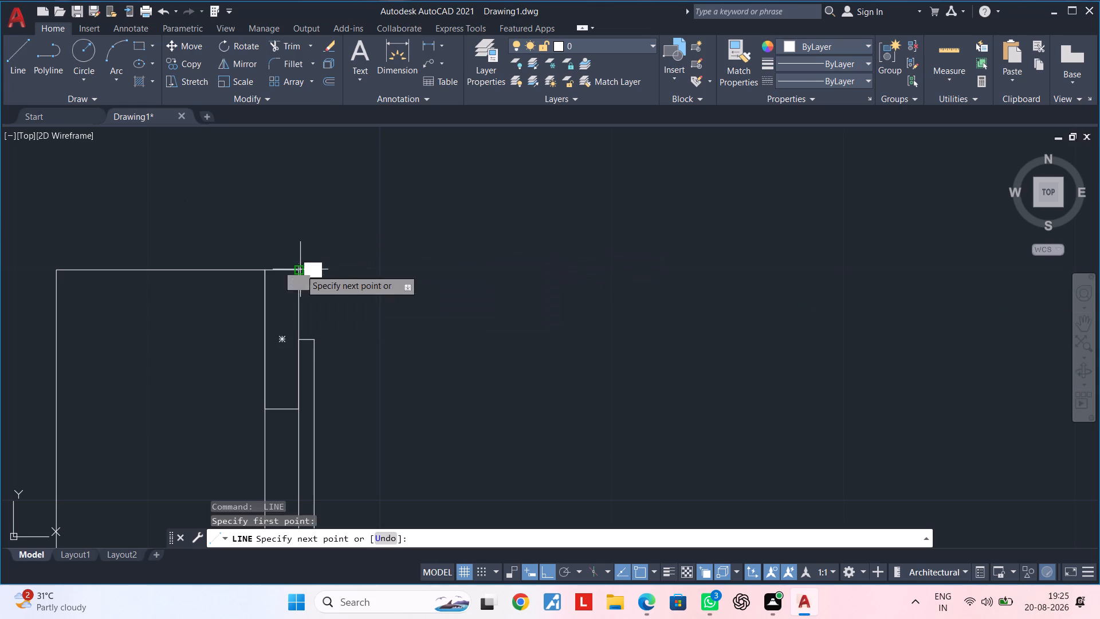
scroll(740, 265, "down", 2)
middle_click_drag(743, 264, 361, 264)
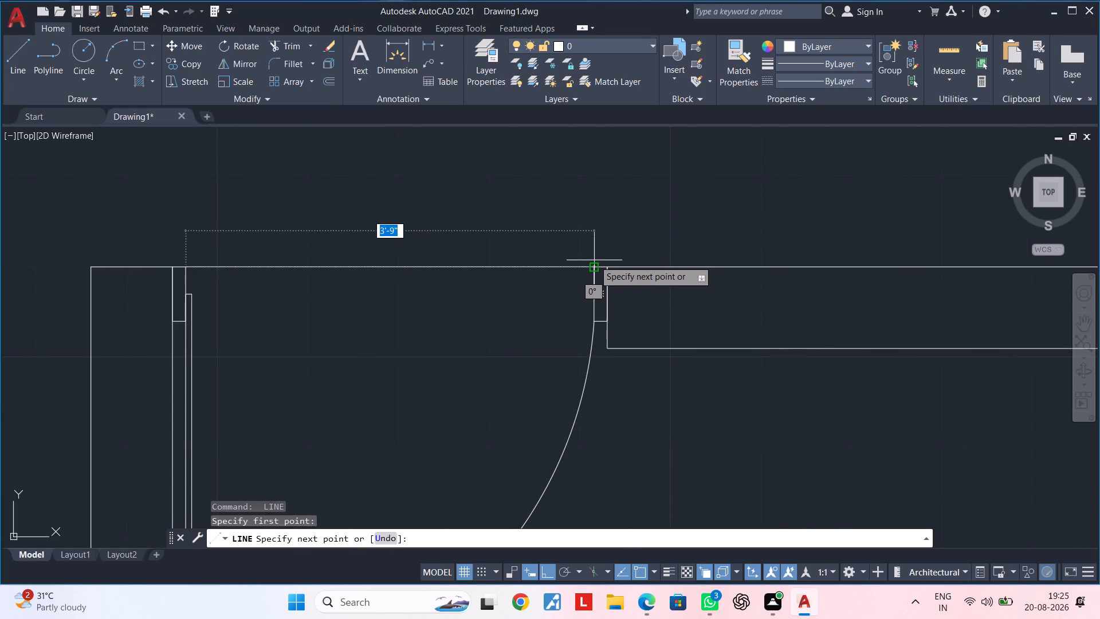
left_click(594, 265)
key("Escape")
key("Escape")
scroll(722, 250, "down", 4)
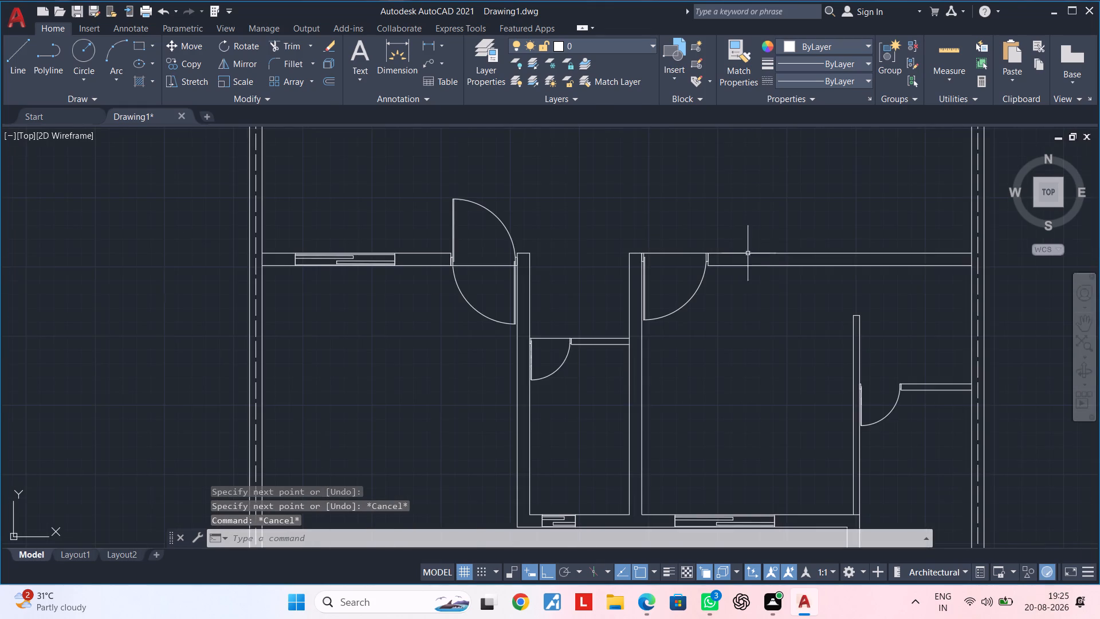
Draw a line across the small door opening in the lower-right partition, between the frames' inner corners along its top face.
middle_click_drag(783, 268, 370, 187)
scroll(444, 276, "up", 2)
middle_click_drag(483, 279, 463, 186)
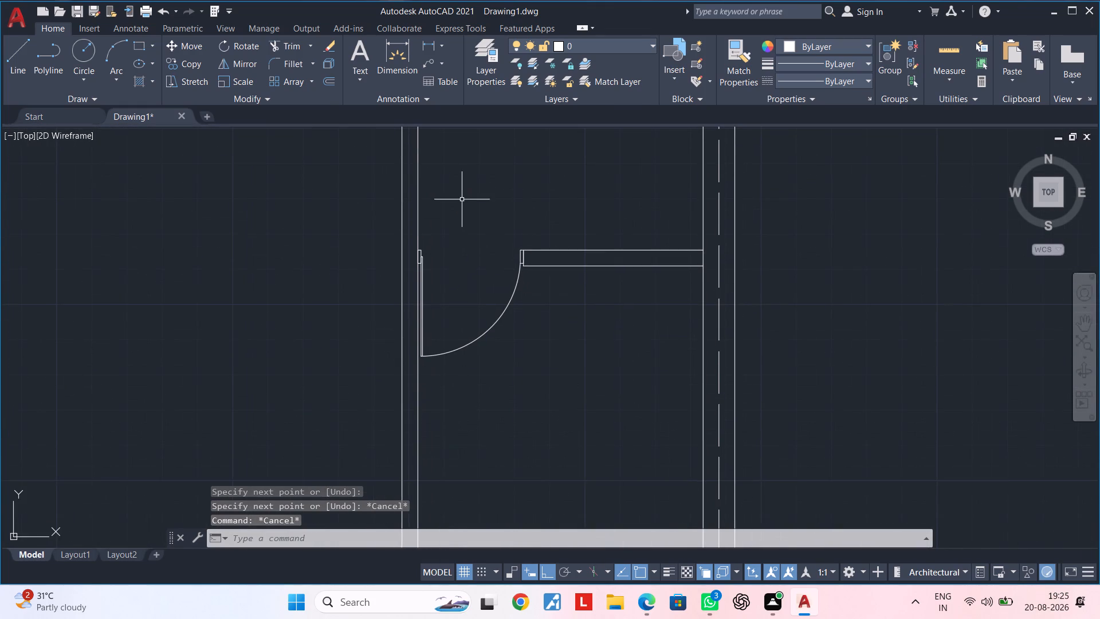
key("space")
scroll(427, 263, "up", 3)
left_click(390, 214)
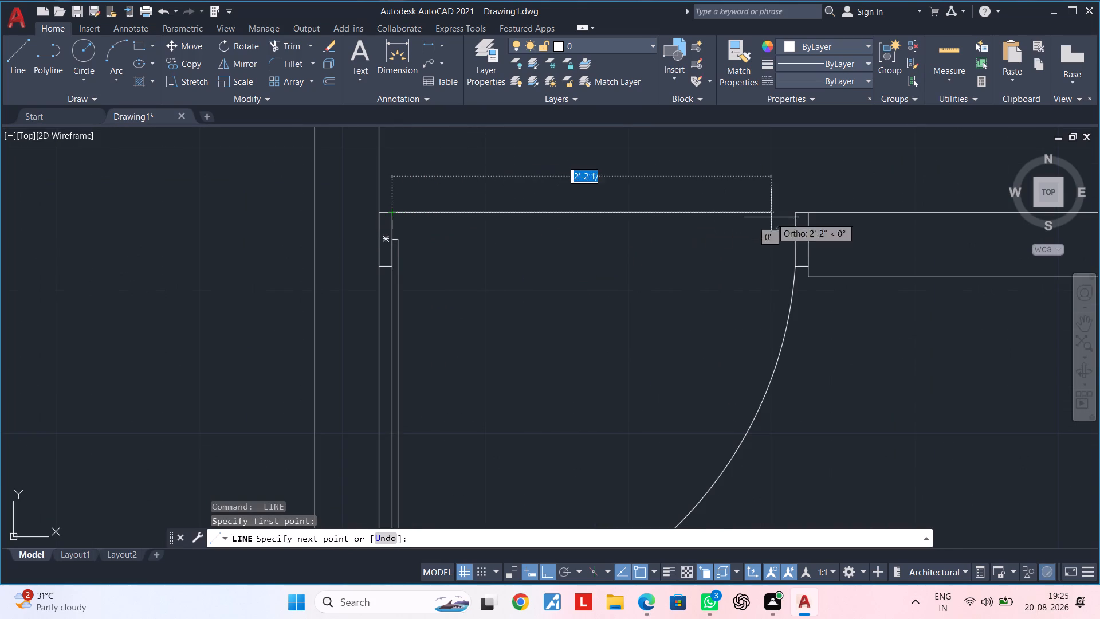
left_click(794, 215)
key("Escape")
Draw a line about 2'-4 1/4" long across the upper-right room's small door opening, along the bottom face of its lower wall.
scroll(706, 246, "down", 5)
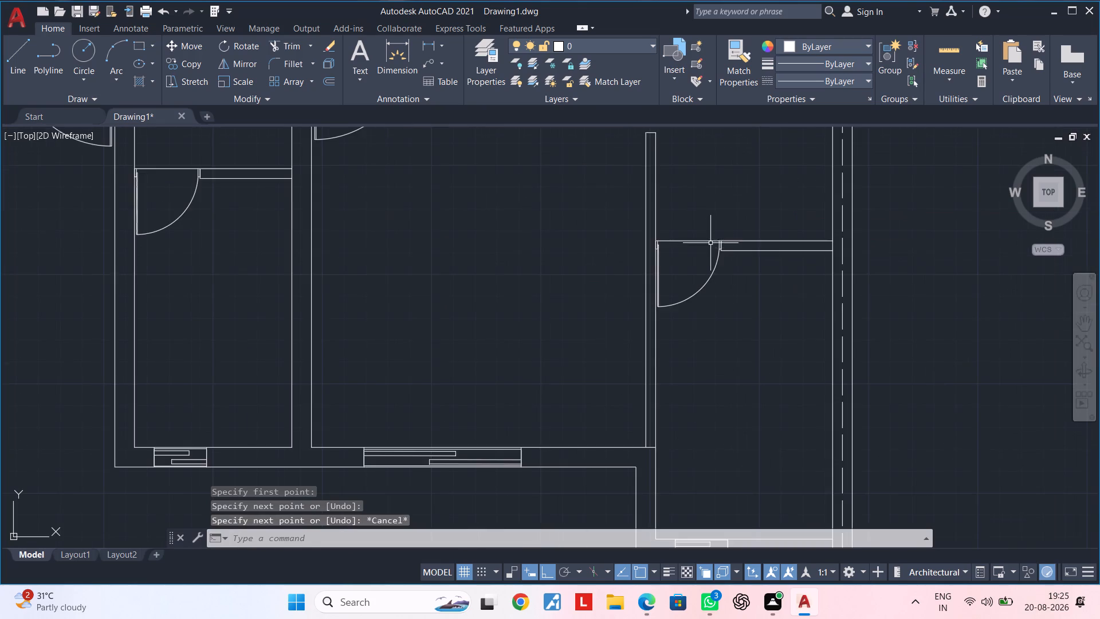
scroll(710, 243, "down", 1)
middle_click_drag(706, 203, 663, 467)
middle_click_drag(619, 323, 632, 393)
scroll(616, 330, "up", 3)
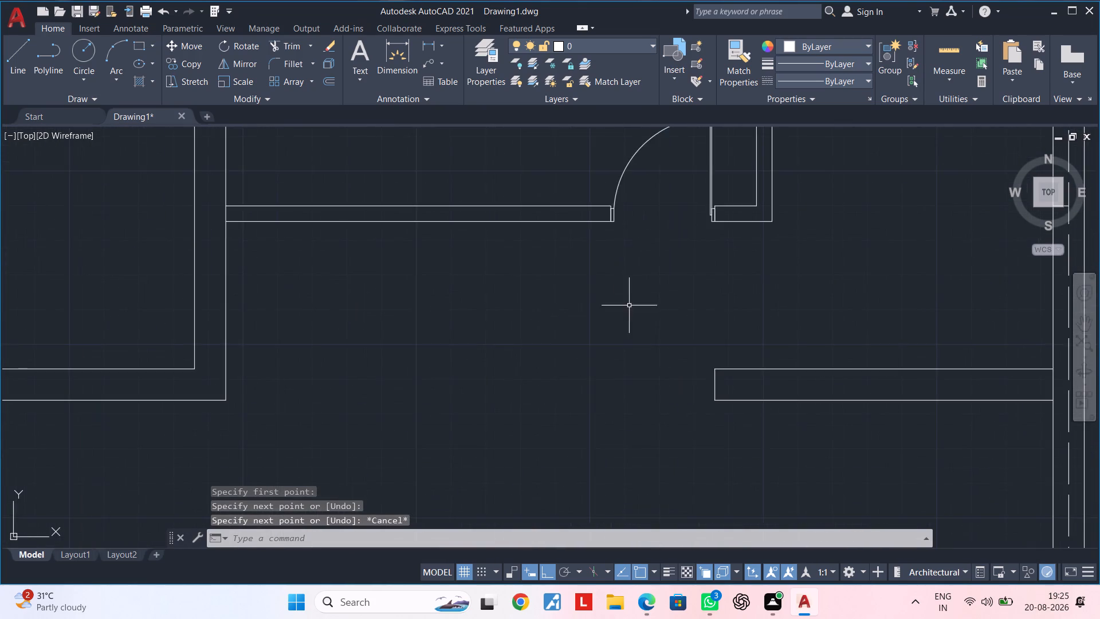
middle_click_drag(621, 304, 554, 434)
scroll(556, 363, "up", 2)
middle_click_drag(572, 353, 501, 406)
key("space")
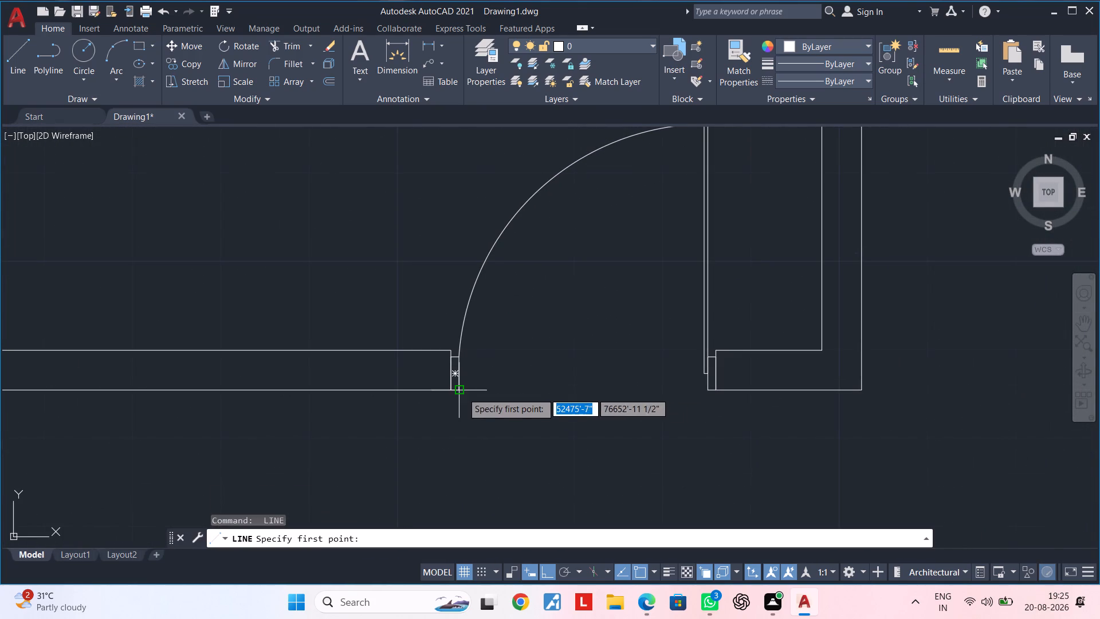
left_click(457, 389)
scroll(692, 386, "up", 3)
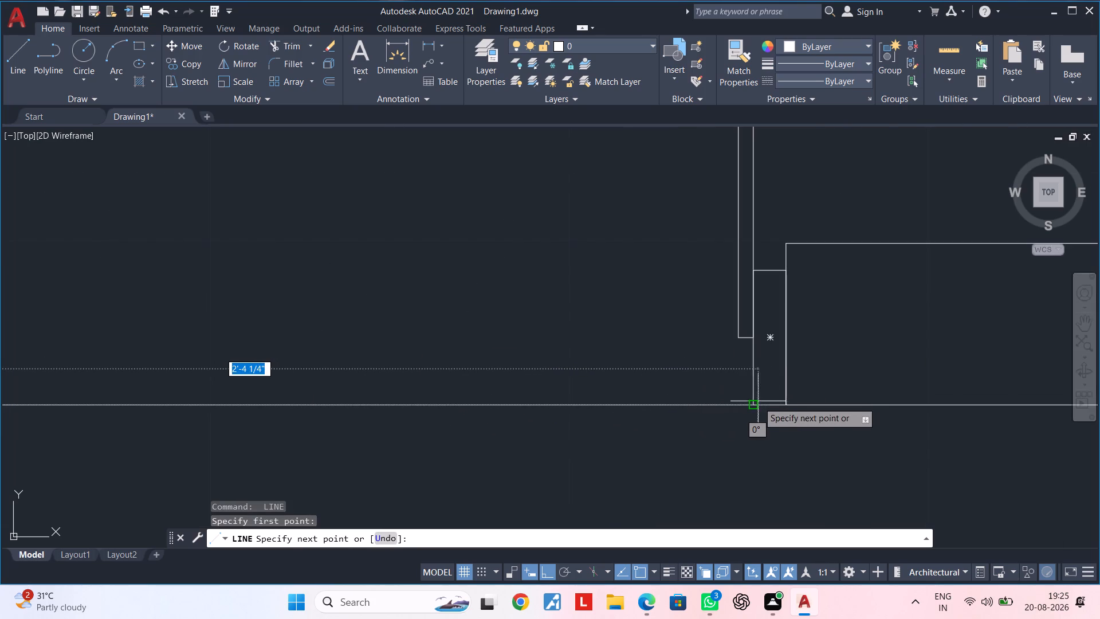
left_click(757, 404)
key("Escape")
scroll(622, 413, "down", 5)
key("Escape")
Draw a line across the door opening at the right end of the long upper wall, between the frames' inner corners along its top face.
scroll(683, 309, "down", 3)
middle_click_drag(718, 313, 666, 464)
scroll(647, 383, "up", 3)
middle_click_drag(643, 390, 626, 286)
scroll(588, 301, "up", 3)
key("space")
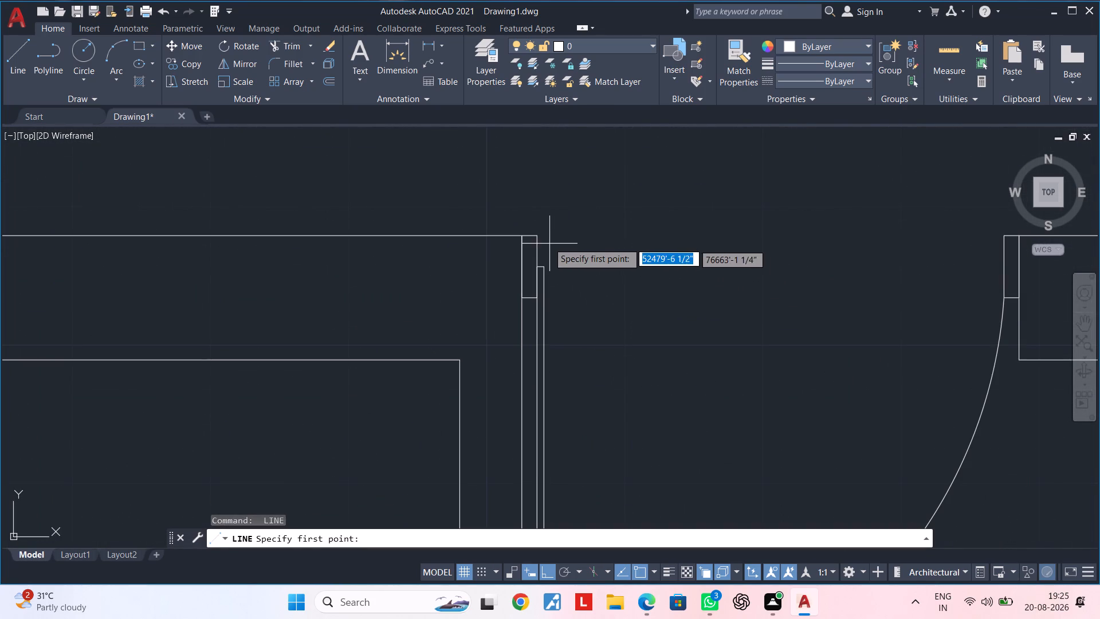
left_click(536, 237)
middle_click_drag(738, 240, 432, 277)
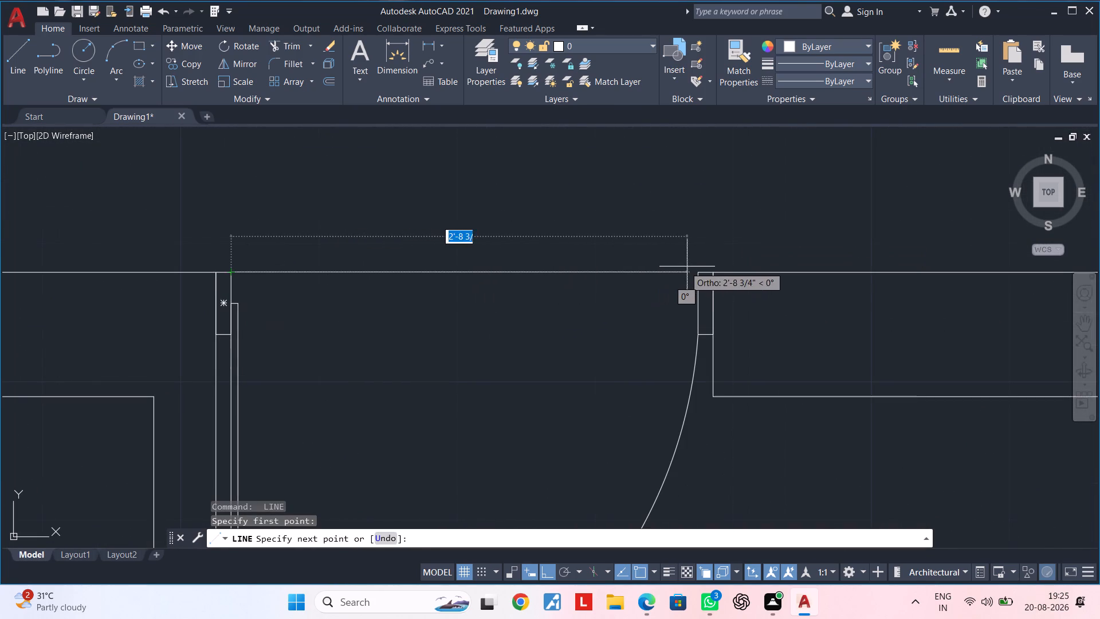
left_click(700, 269)
key("Escape")
scroll(606, 327, "down", 4)
key("Escape")
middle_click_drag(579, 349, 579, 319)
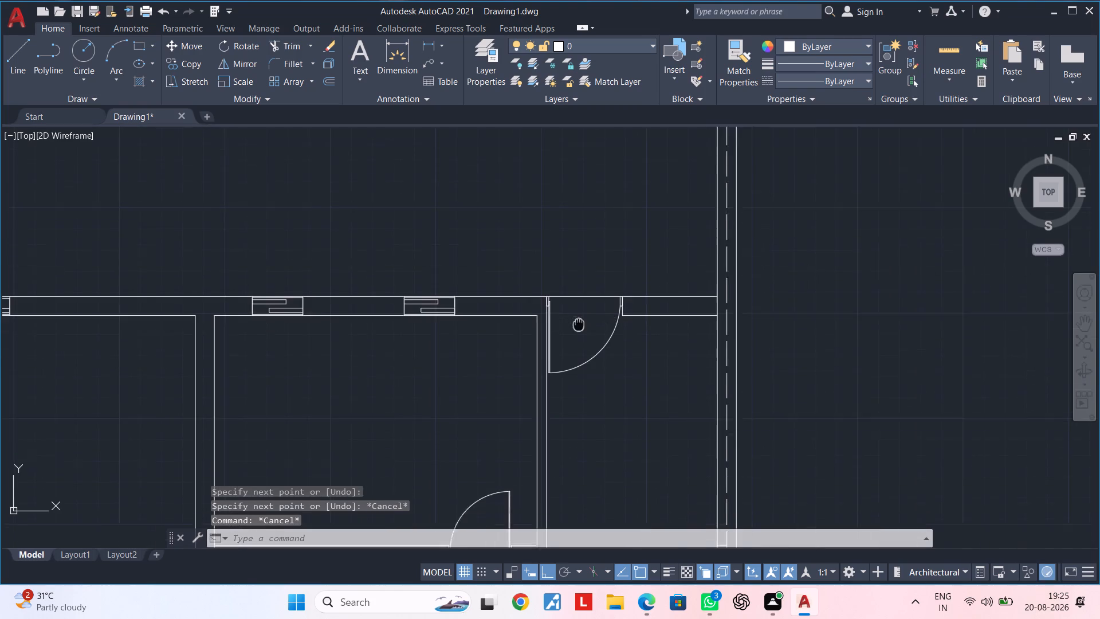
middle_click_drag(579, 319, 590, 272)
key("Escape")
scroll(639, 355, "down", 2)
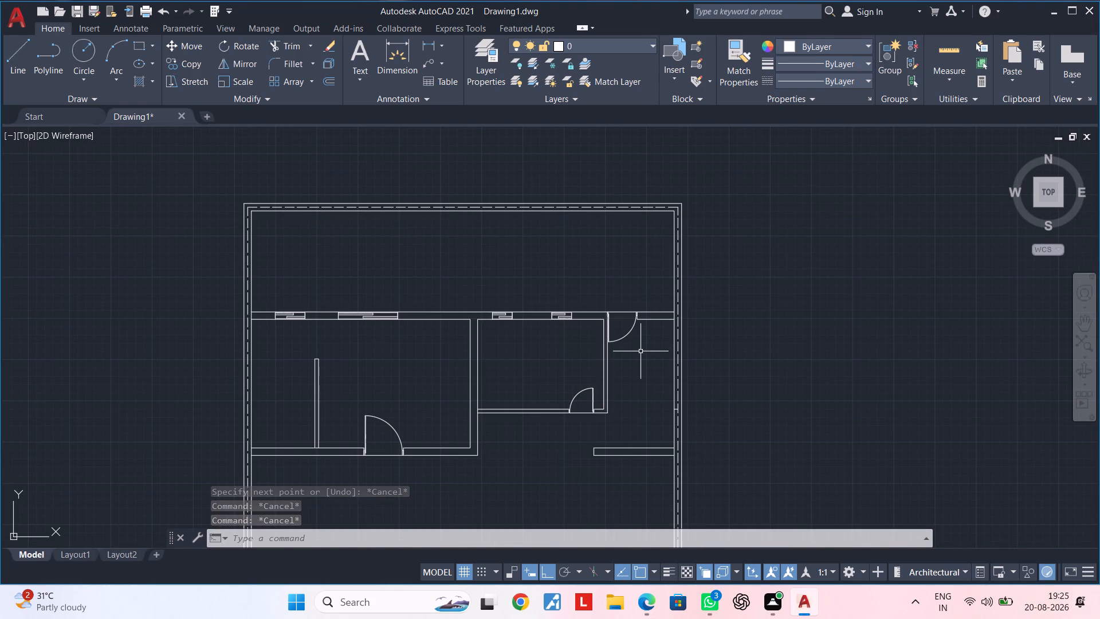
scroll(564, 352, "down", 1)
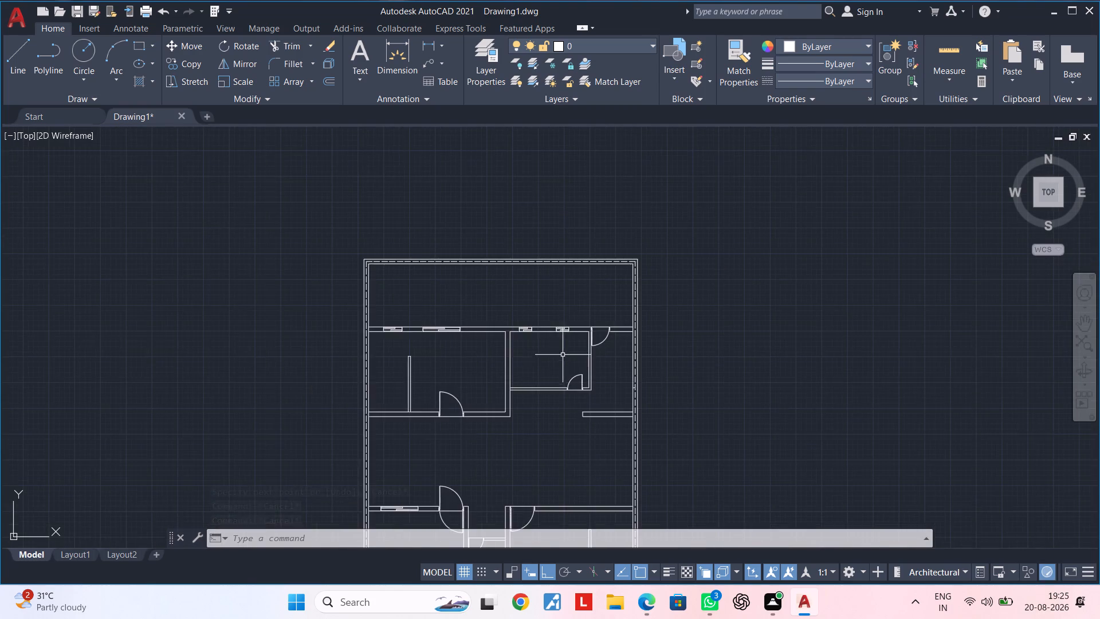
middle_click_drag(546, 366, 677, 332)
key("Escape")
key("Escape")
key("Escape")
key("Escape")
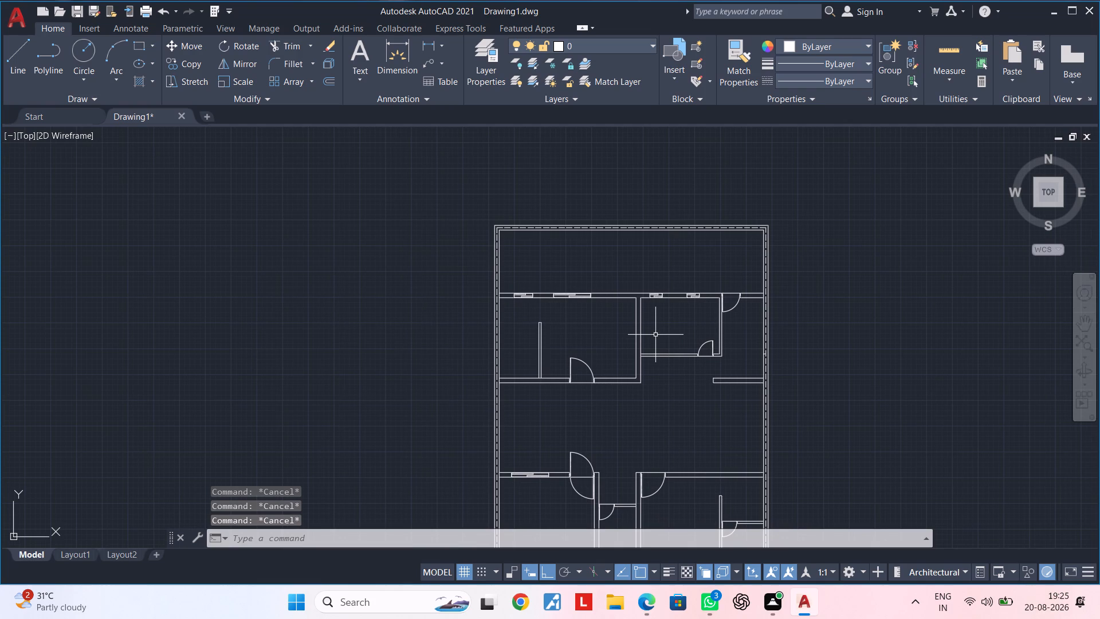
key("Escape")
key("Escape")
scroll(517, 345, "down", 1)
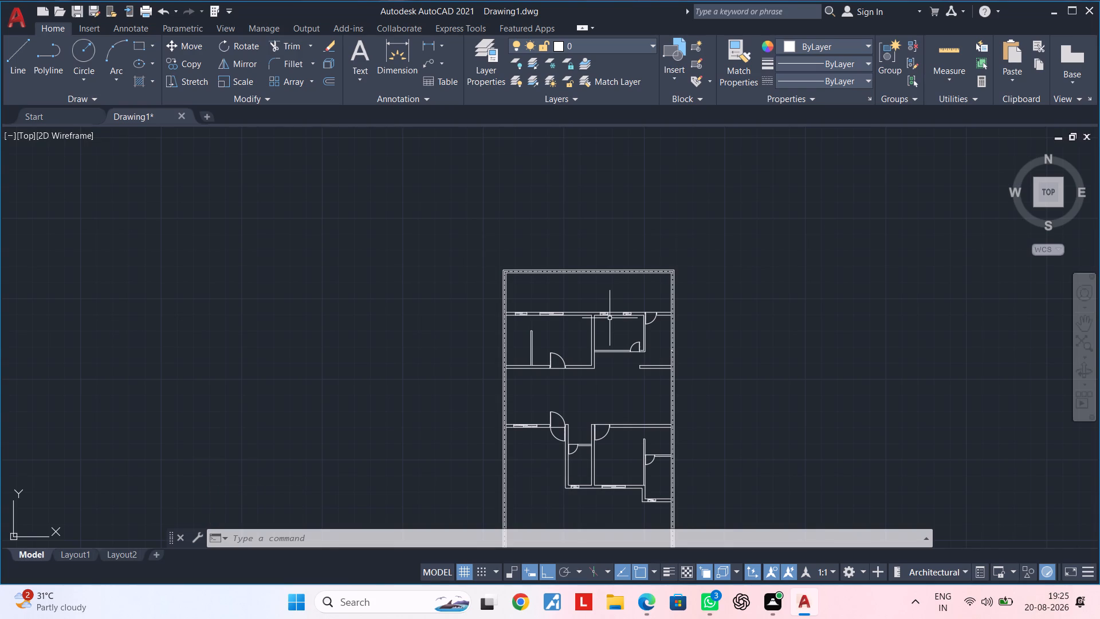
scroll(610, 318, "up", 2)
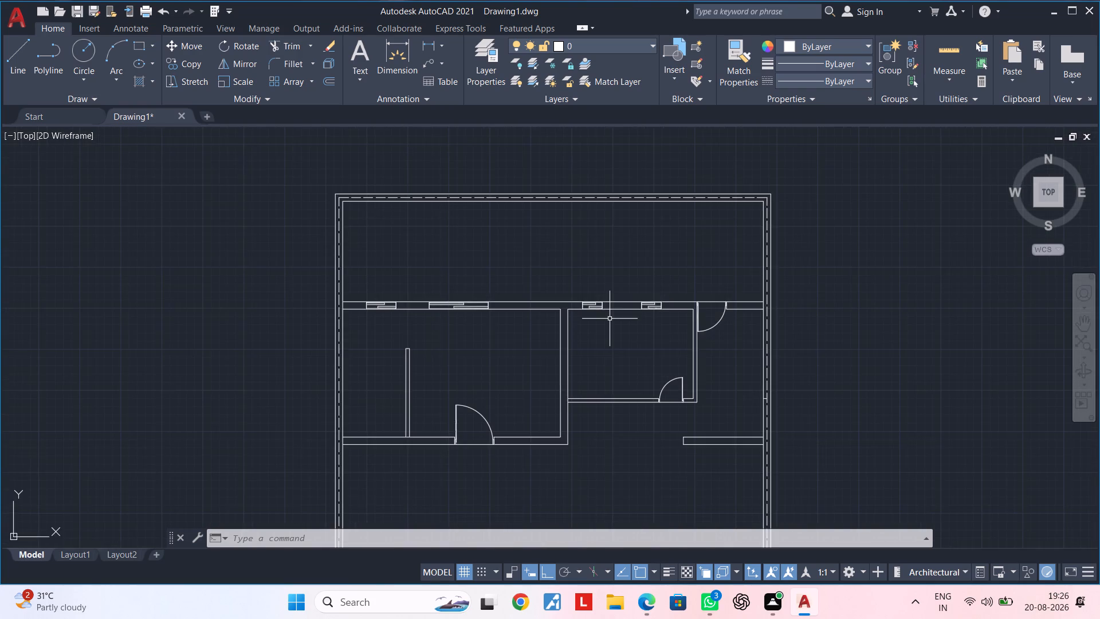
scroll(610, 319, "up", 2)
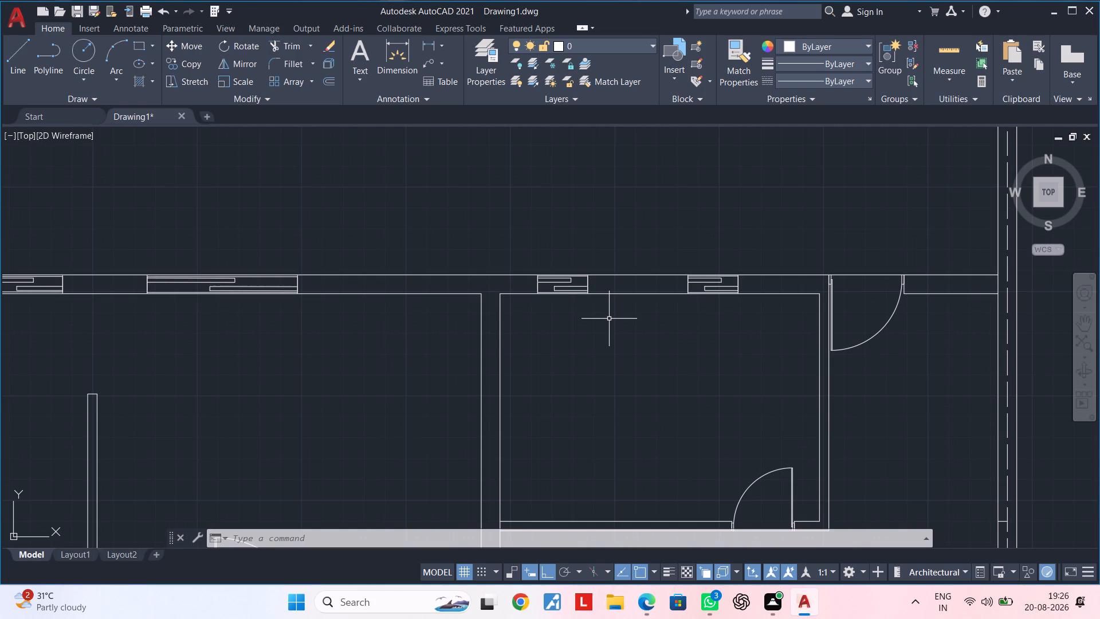
Offset the upper wall's outer-face segment between the small room's two windows outward by 4'-6".
scroll(584, 275, "up", 4)
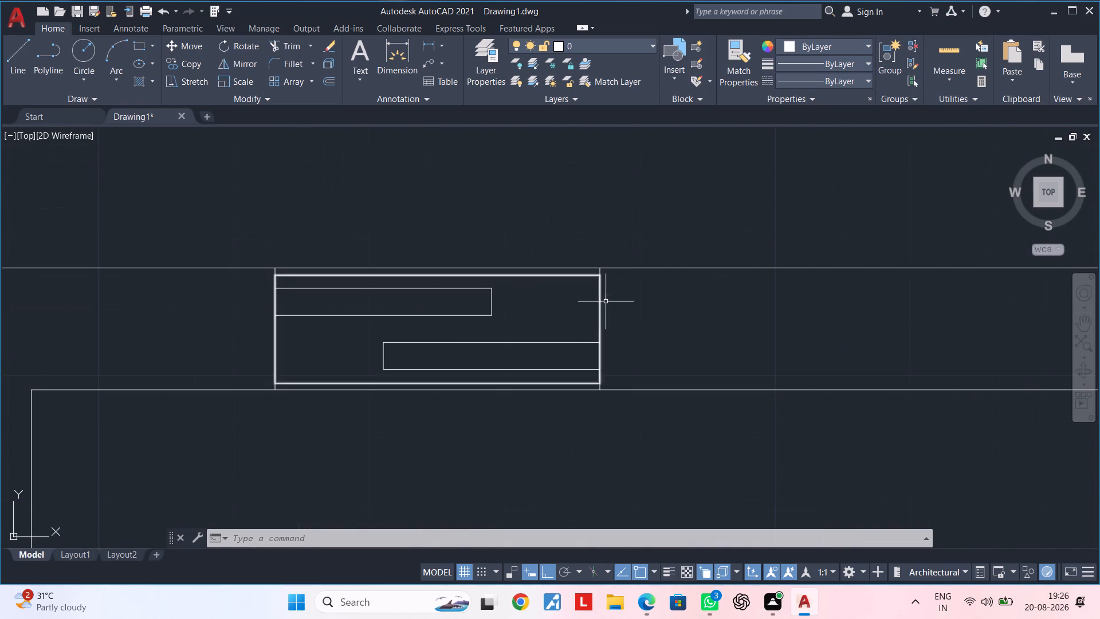
middle_click_drag(635, 285, 457, 337)
scroll(470, 336, "down", 2)
middle_click_drag(506, 337, 464, 355)
key("Escape")
key("Escape")
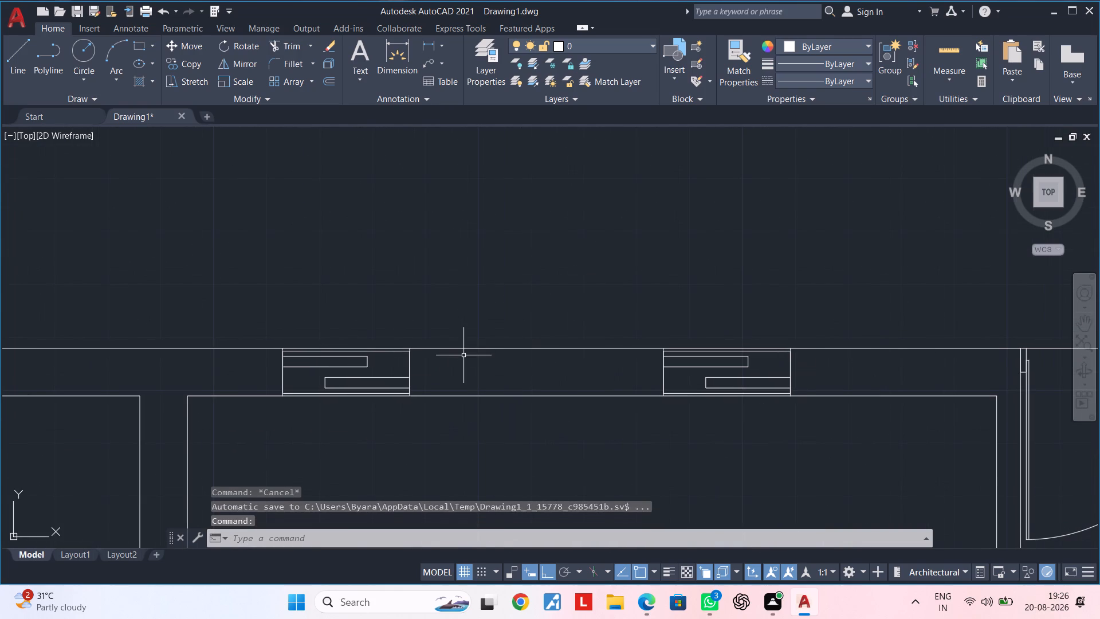
type("OF")
key("space")
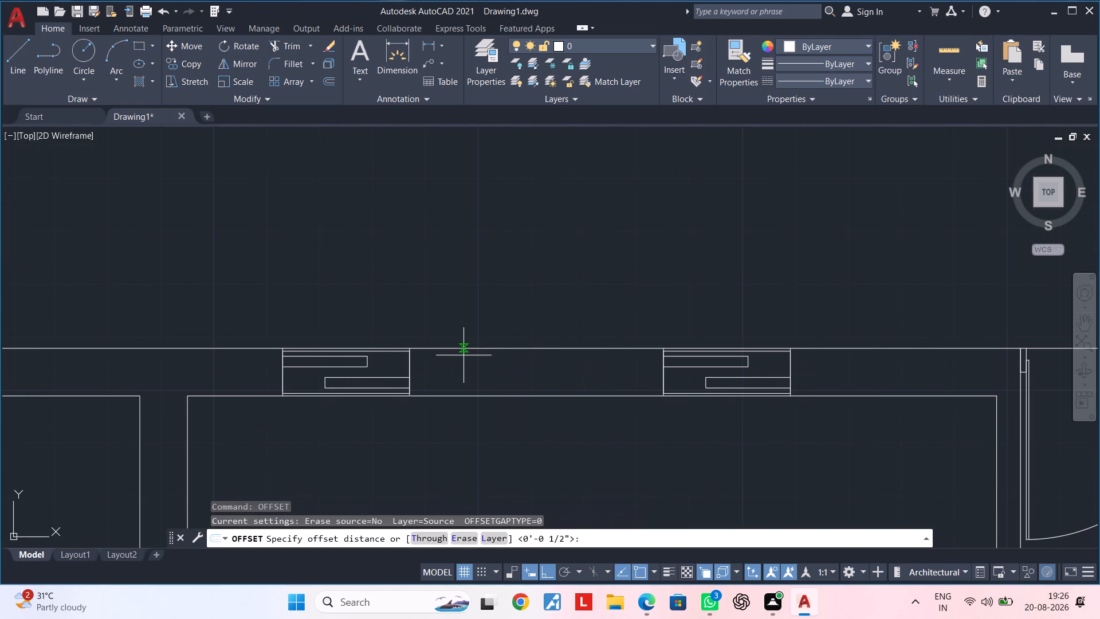
type("4'6\"")
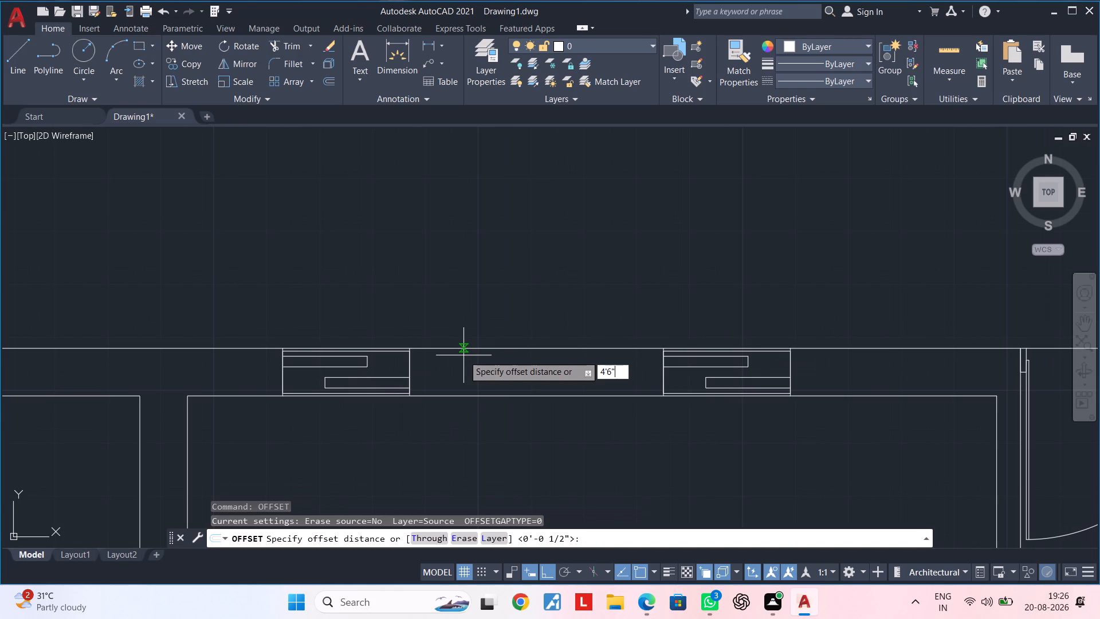
key("Return")
left_click(523, 348)
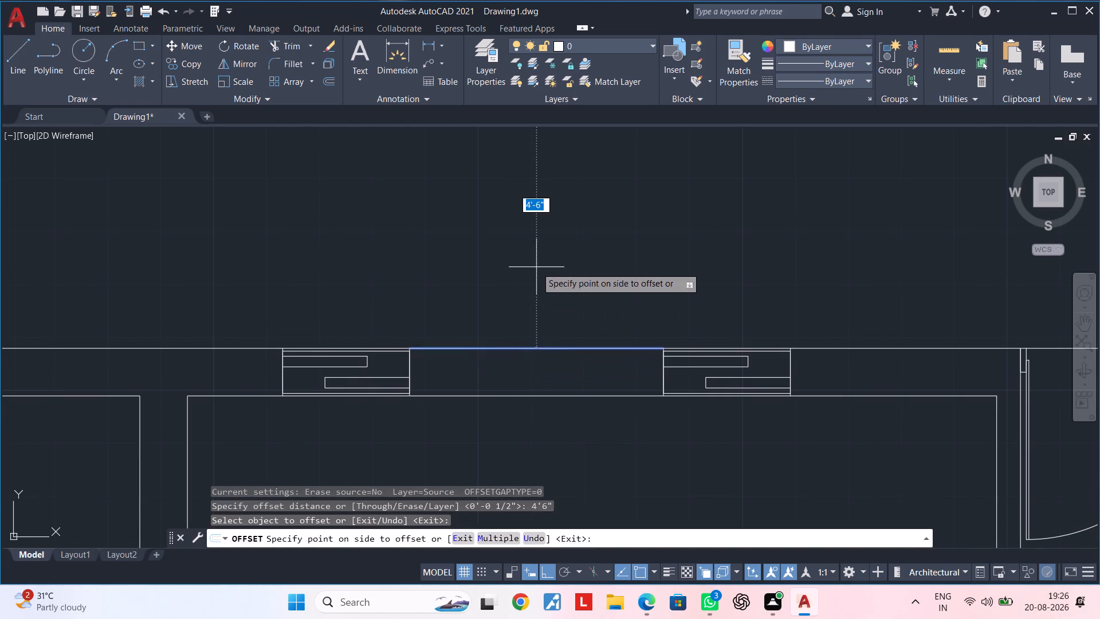
left_click(536, 257)
scroll(520, 260, "down", 1)
middle_click_drag(514, 263, 467, 342)
key("Escape")
key("Escape")
key("Escape")
key("Escape")
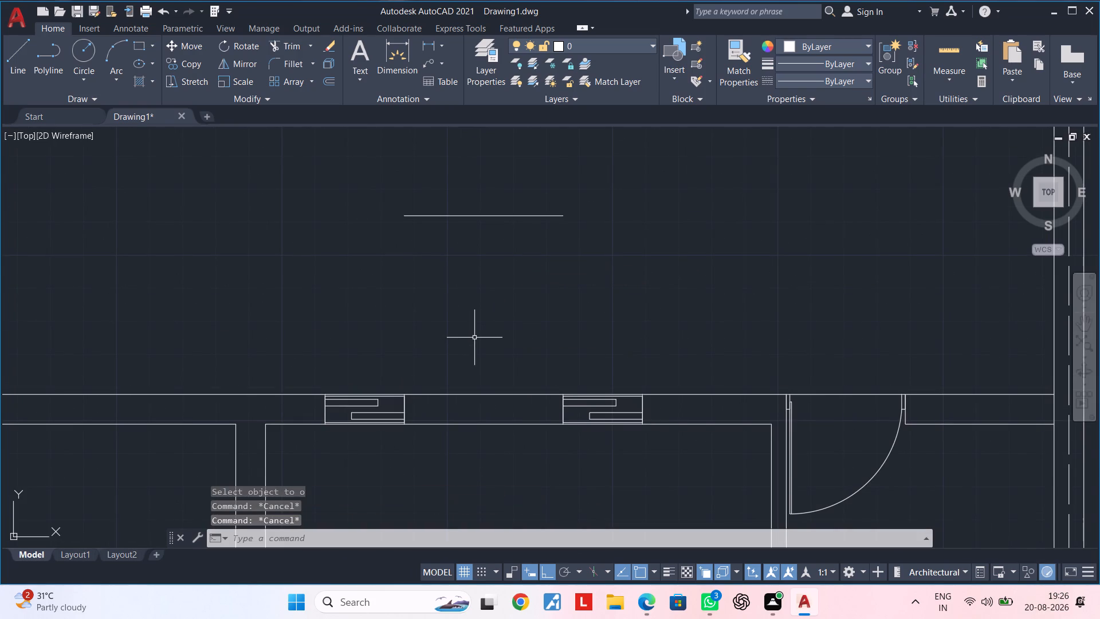
key("Escape")
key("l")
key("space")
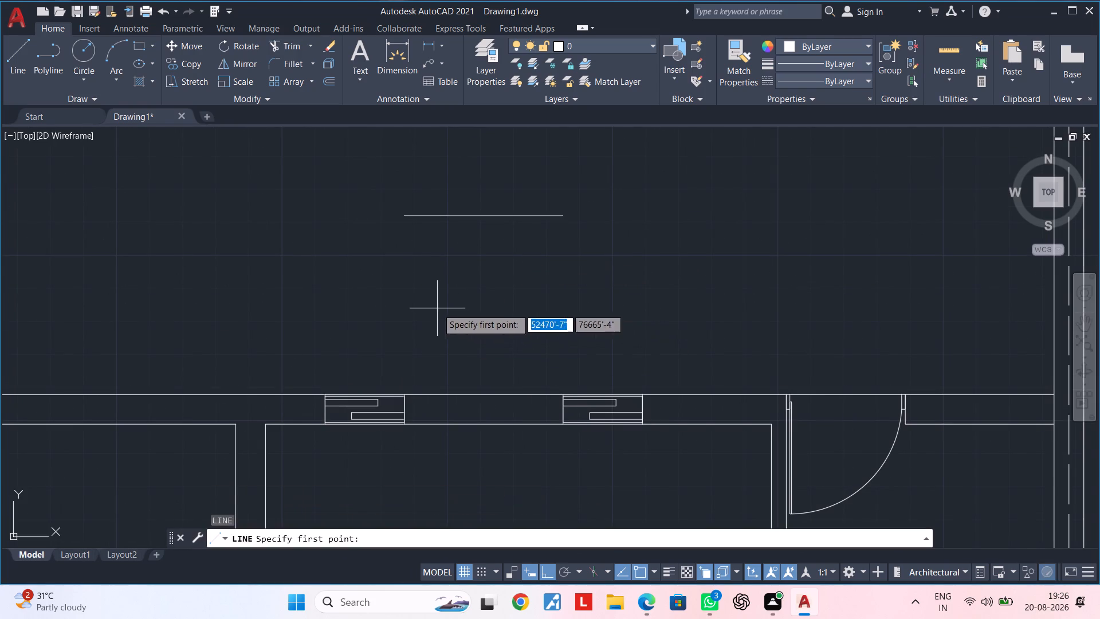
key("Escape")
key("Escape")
Draw a vertical 4'-6" line from the small room's left window corner on the outer wall face to the offset line's left end.
scroll(406, 395, "up", 2)
key("l")
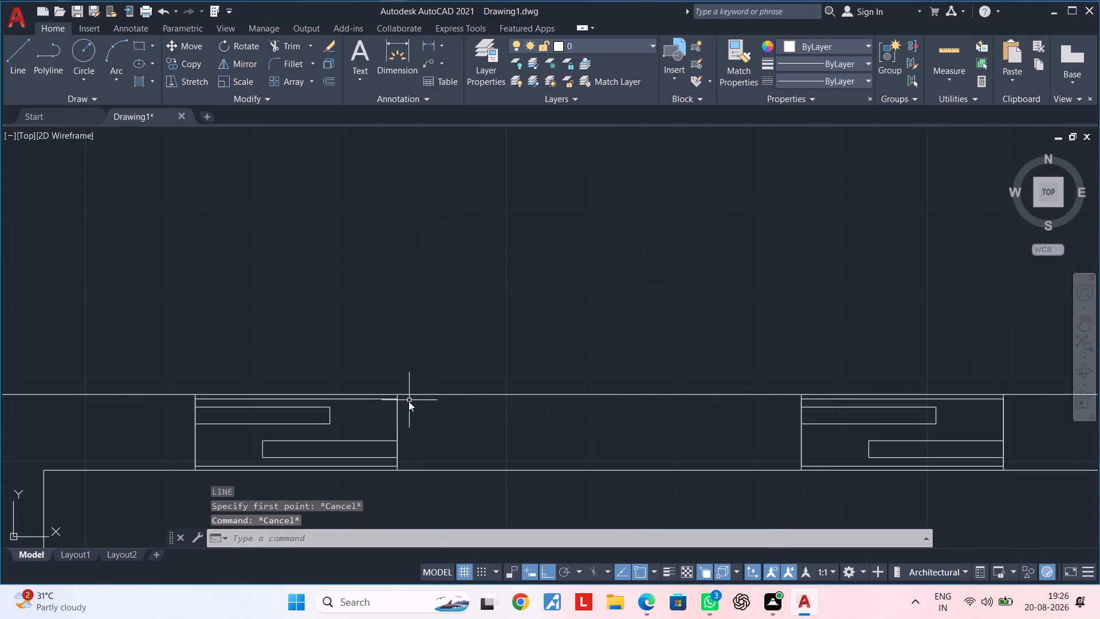
key("space")
scroll(402, 408, "up", 2)
left_click(385, 374)
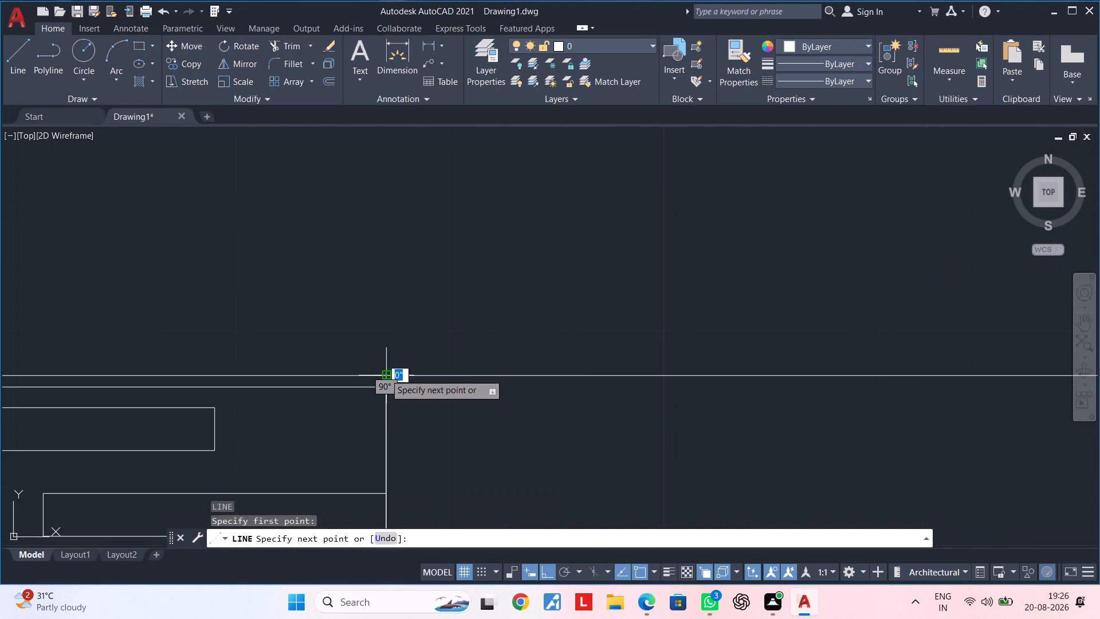
scroll(402, 233, "down", 3)
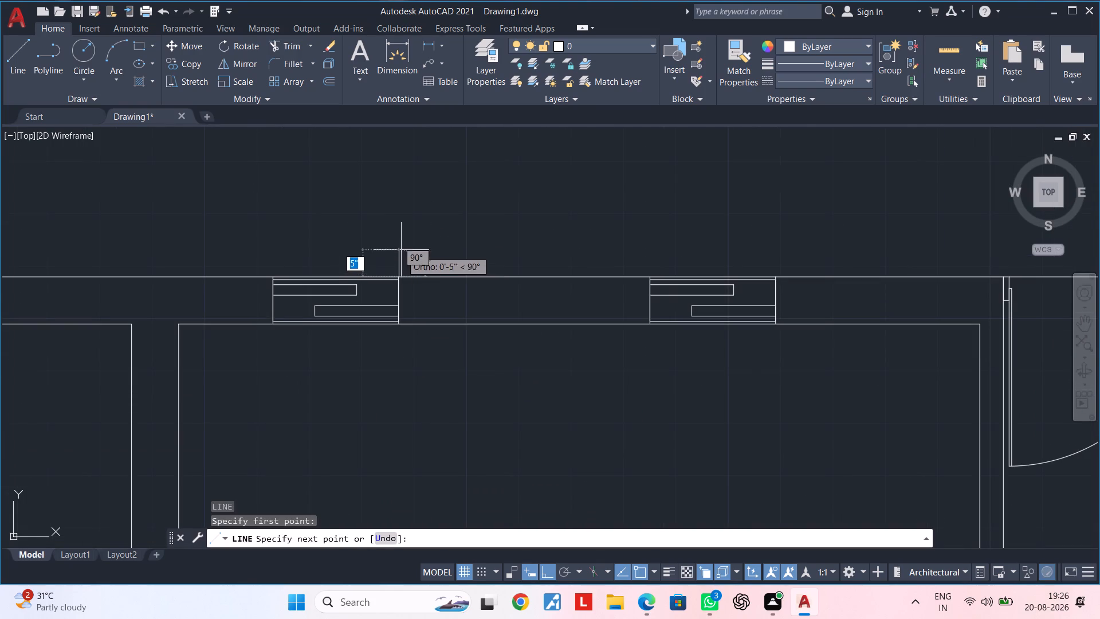
scroll(402, 222, "down", 2)
middle_click_drag(403, 209, 378, 332)
scroll(378, 276, "up", 2)
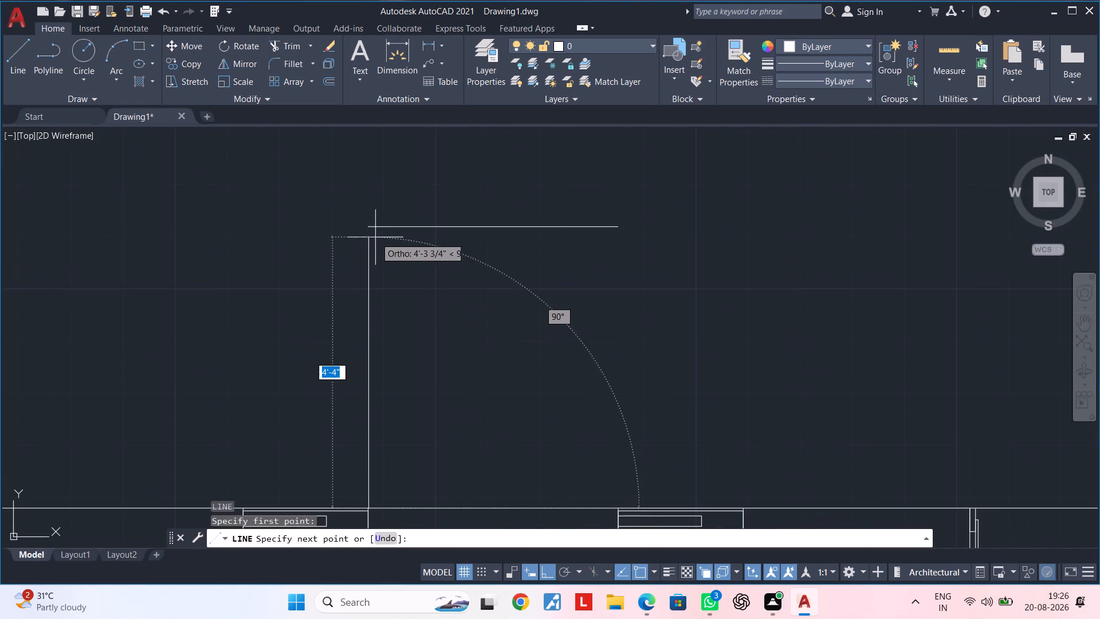
left_click(371, 224)
key("Escape")
key("Escape")
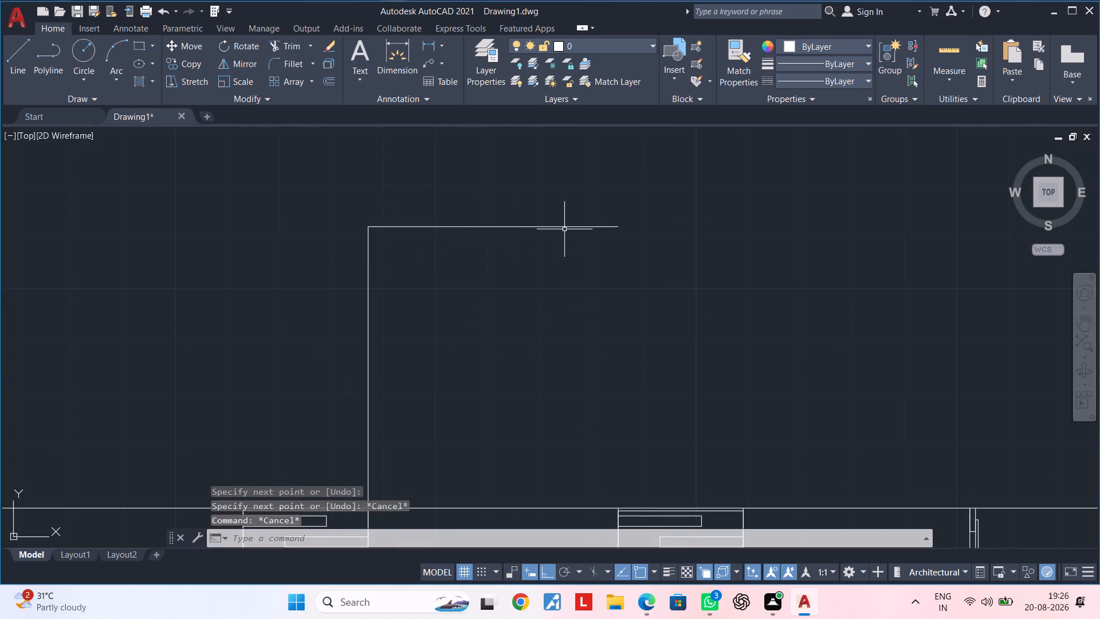
Extend the offset line's free end to the inner face of the right boundary wall.
scroll(602, 256, "down", 2)
middle_click_drag(605, 260, 476, 271)
key("Escape")
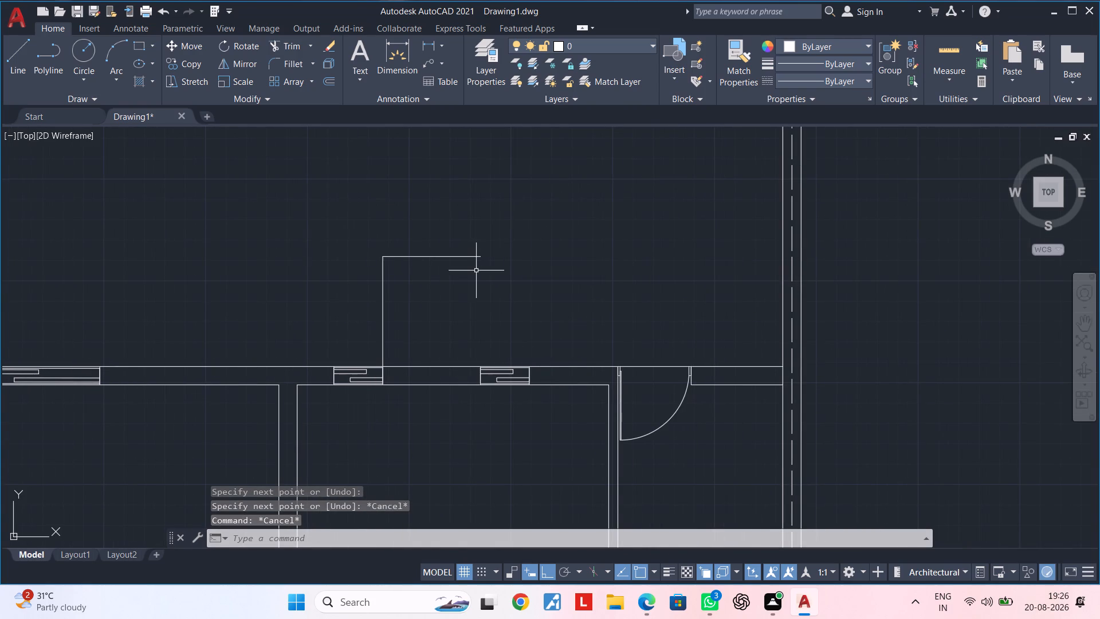
key("Escape")
key("Escape")
key("Escape")
type("EX")
key("space")
left_click(470, 257)
key("Escape")
key("Escape")
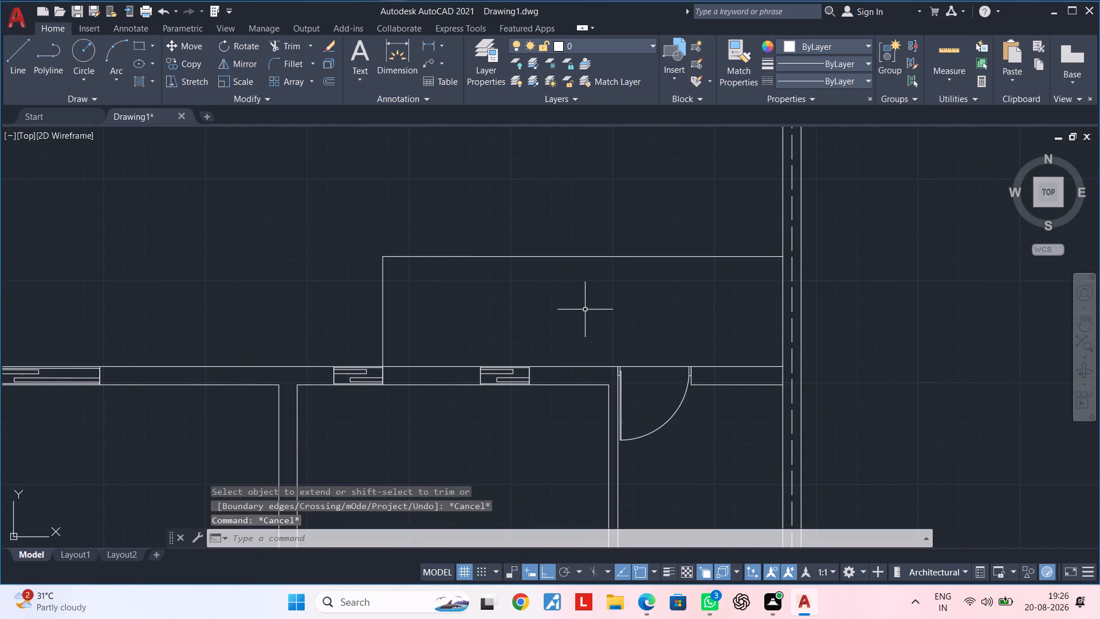
Match the properties of the boundary wall's dashed centreline onto the new horizontal and vertical outline lines.
middle_click_drag(590, 311, 565, 311)
key("Escape")
key("Escape")
type("MA")
key("space")
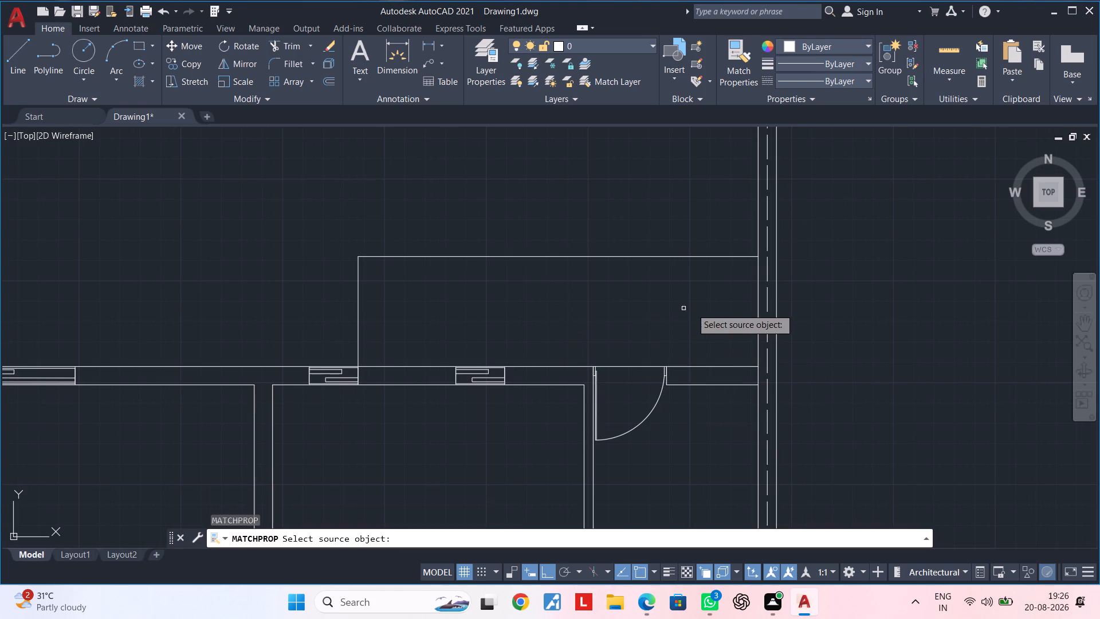
left_click(768, 300)
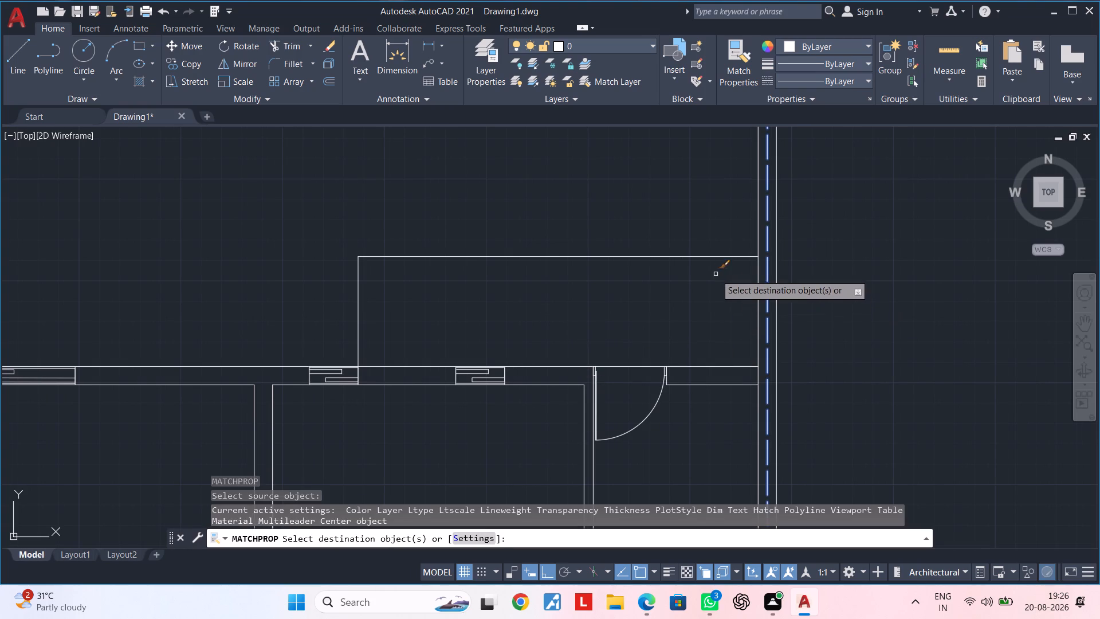
left_click(709, 256)
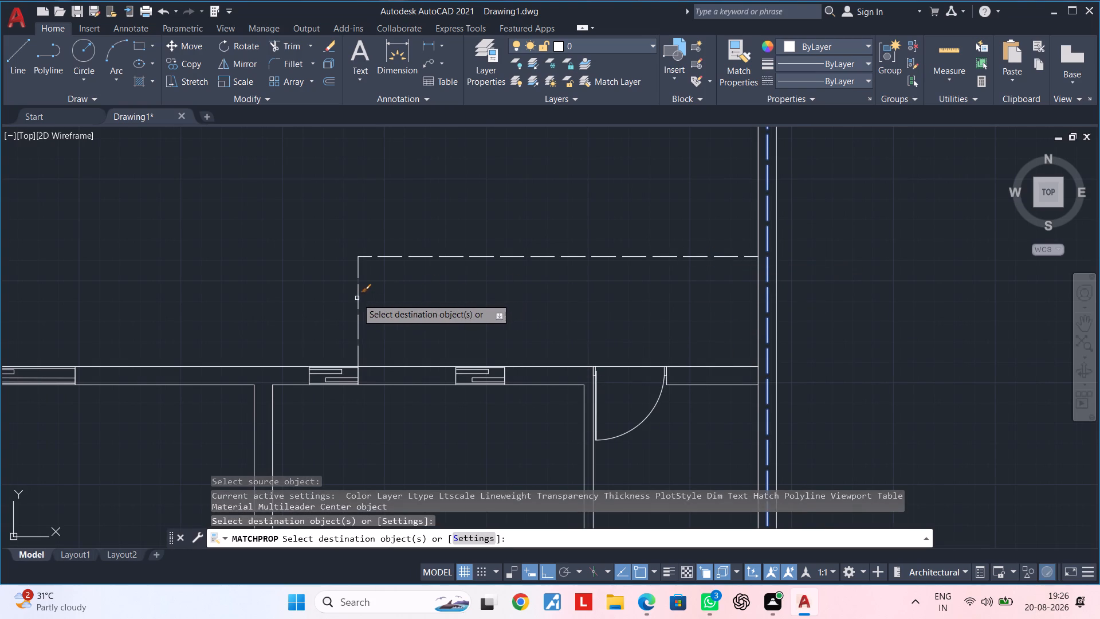
left_click(357, 298)
key("Escape")
Offset the upper wall's outer-face segment between the wide window and the adjacent small window outward by 5'-6".
scroll(407, 317, "down", 2)
middle_click_drag(447, 325, 476, 285)
key("Escape")
key("Escape")
middle_click_drag(441, 347, 525, 308)
key("Escape")
key("Escape")
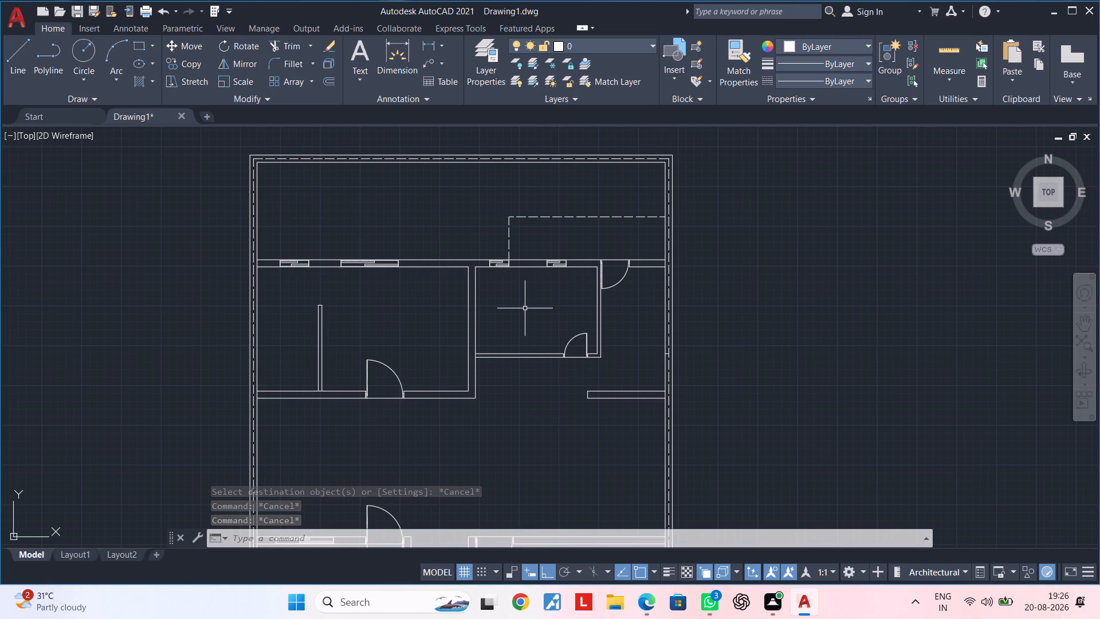
scroll(467, 268, "up", 2)
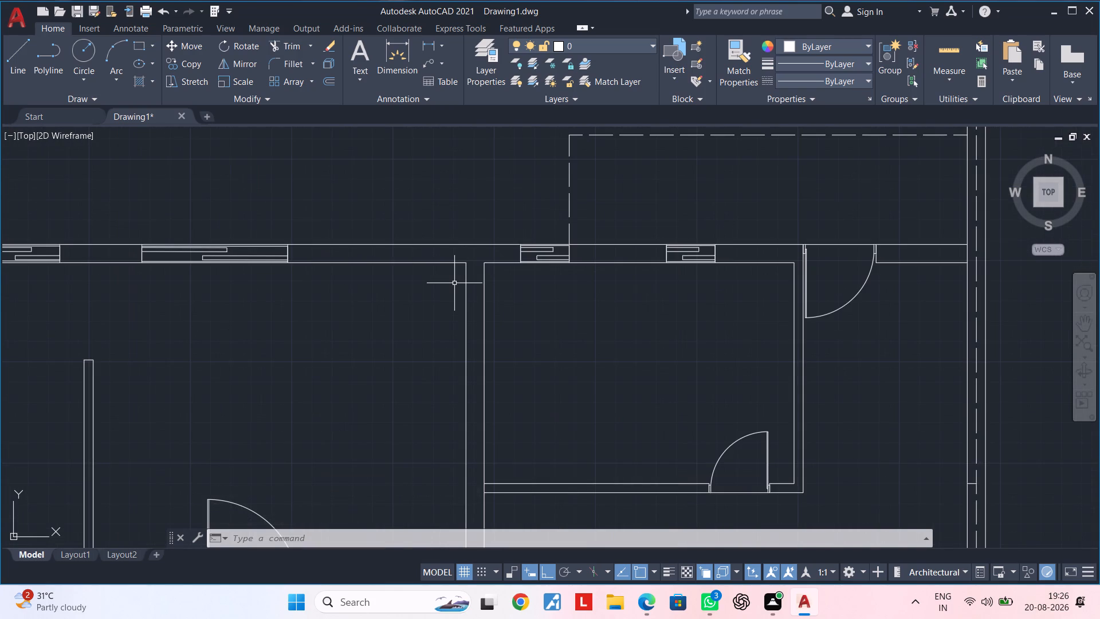
scroll(487, 276, "up", 2)
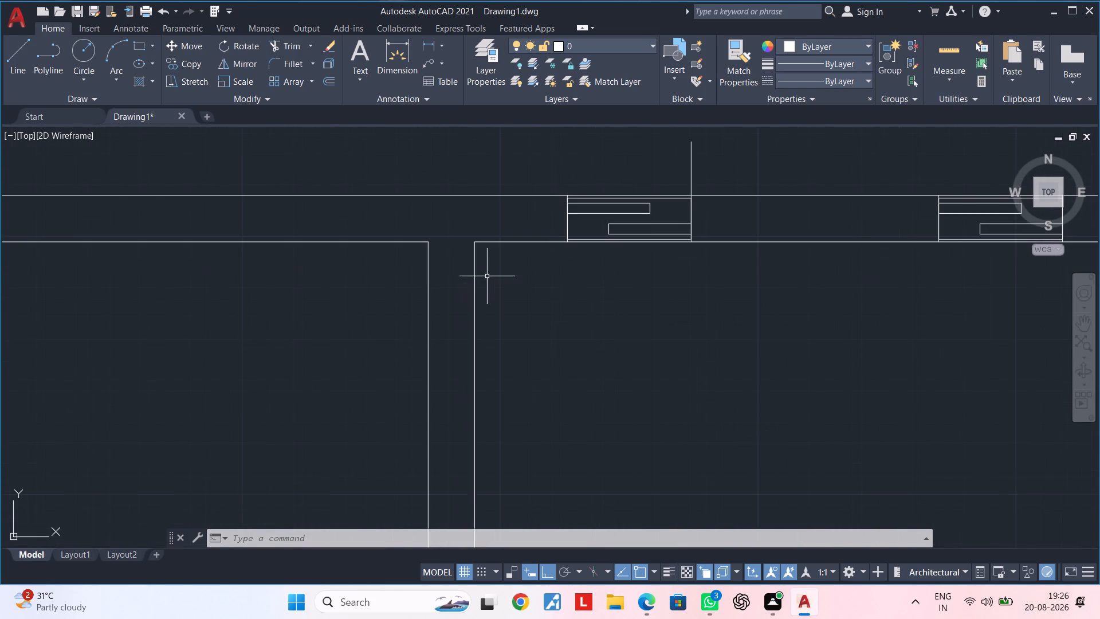
middle_click_drag(486, 280, 459, 369)
key("Escape")
key("Escape")
key("Escape")
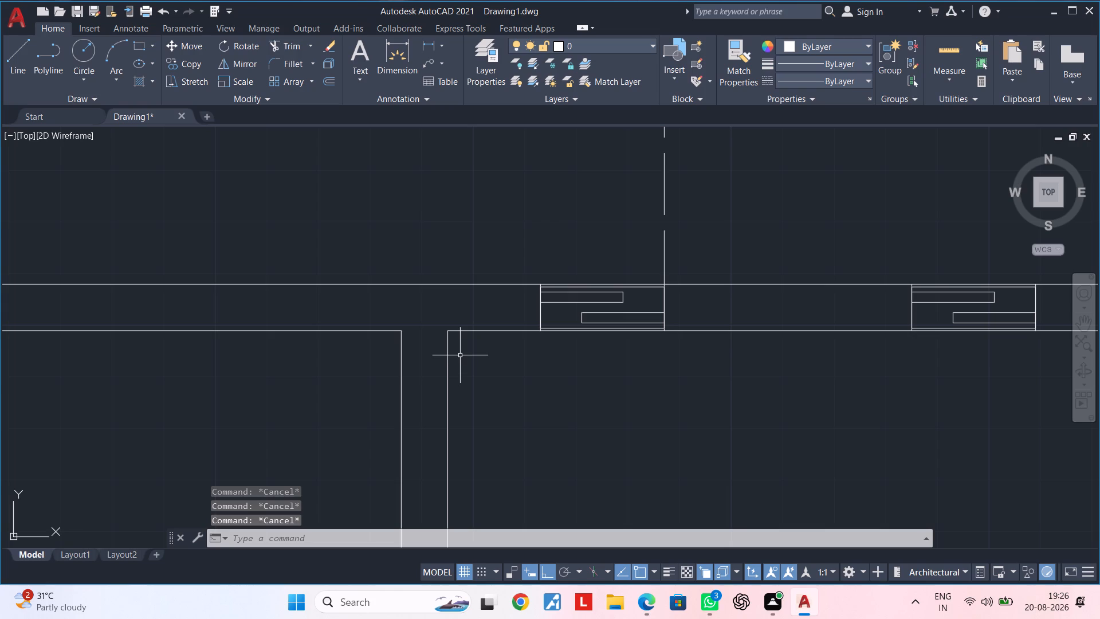
key("Escape")
key("Escape")
key("Escape")
type("OF 5'6\"")
key("Return")
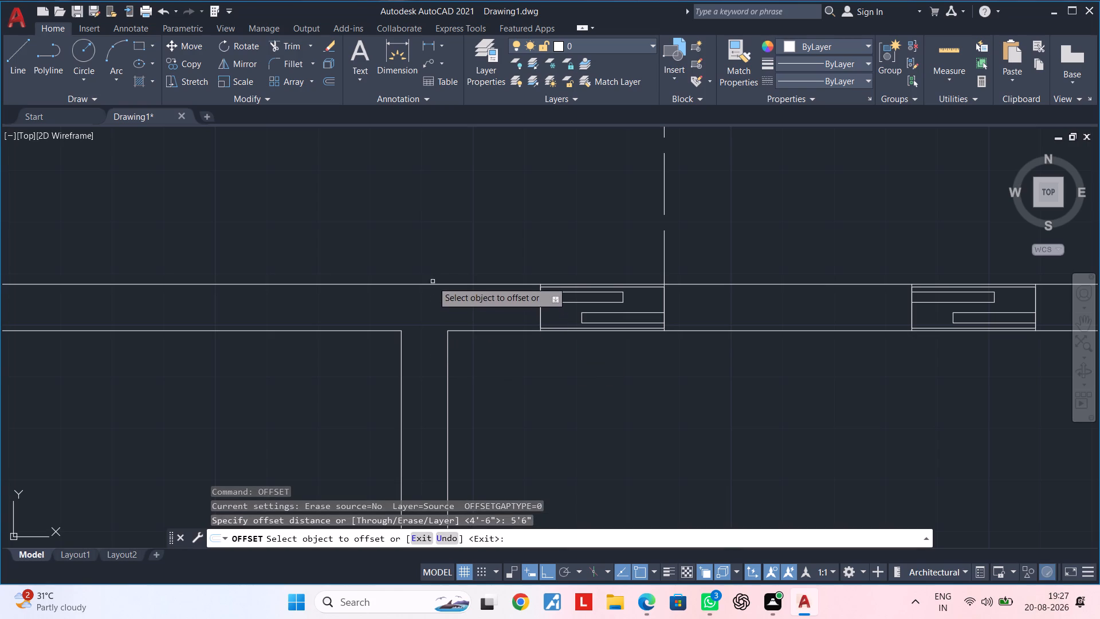
left_click(430, 284)
scroll(425, 223, "down", 2)
middle_click_drag(425, 225, 422, 351)
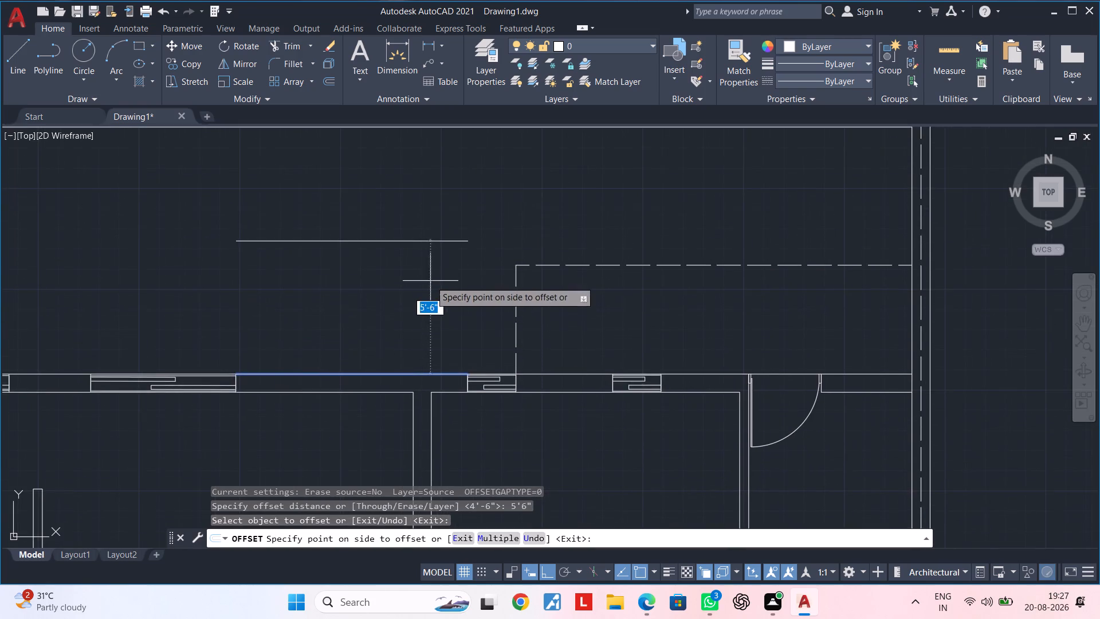
left_click(430, 279)
key("Escape")
key("Escape")
Draw a vertical 5'-6" line from the upper wall's outer face, aligned with the dividing wall's right face, up to the offset line.
middle_click_drag(452, 414, 595, 340)
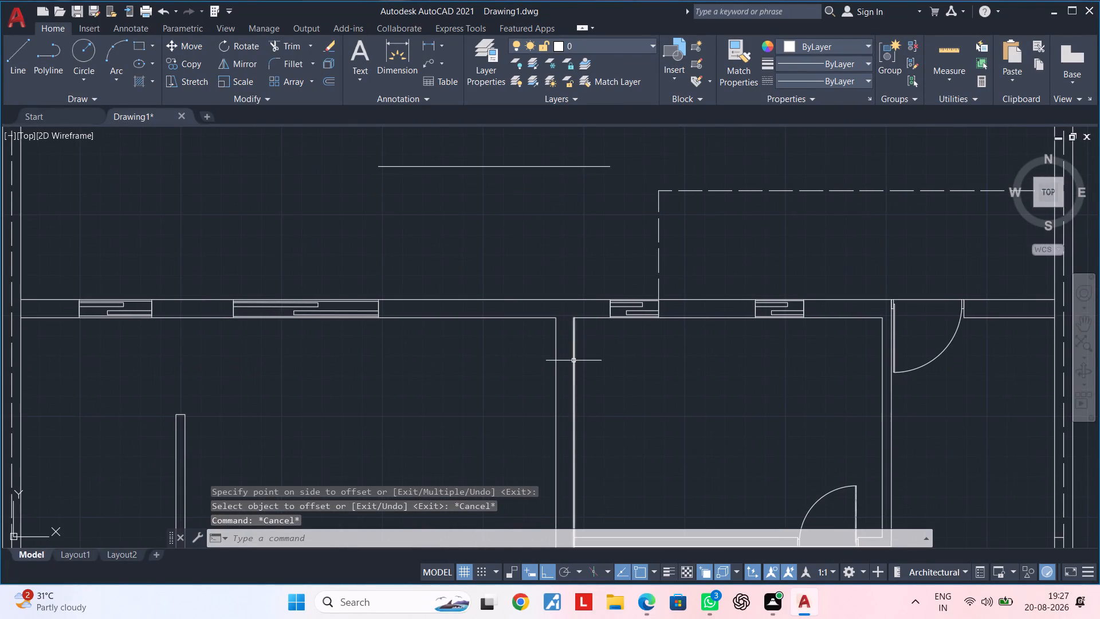
middle_click_drag(580, 349, 552, 385)
key("Escape")
key("l")
key("space")
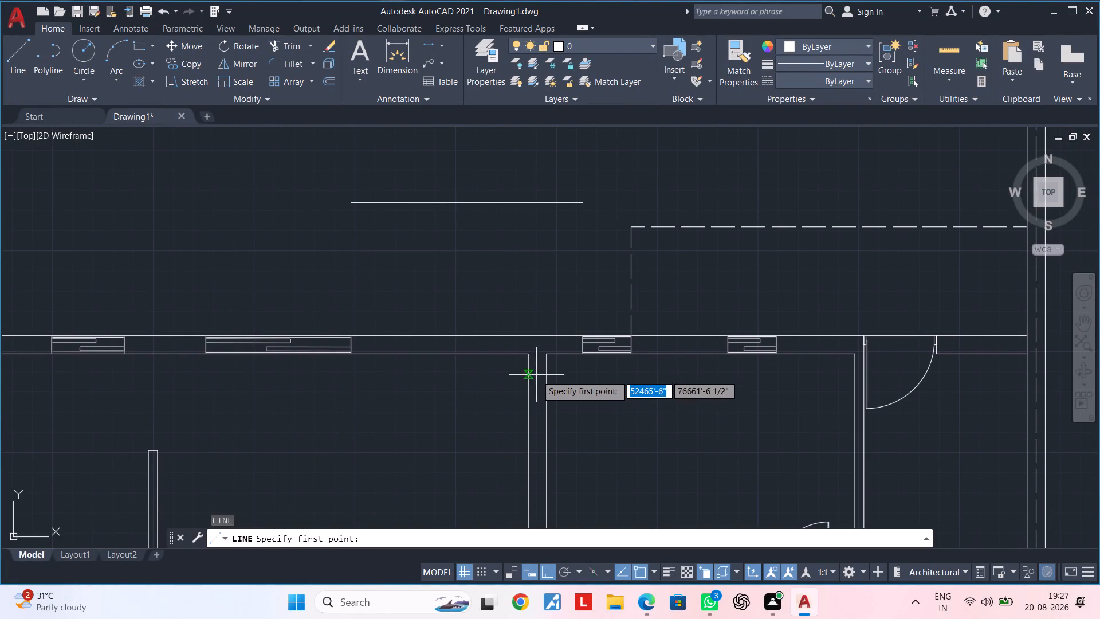
left_click(544, 332)
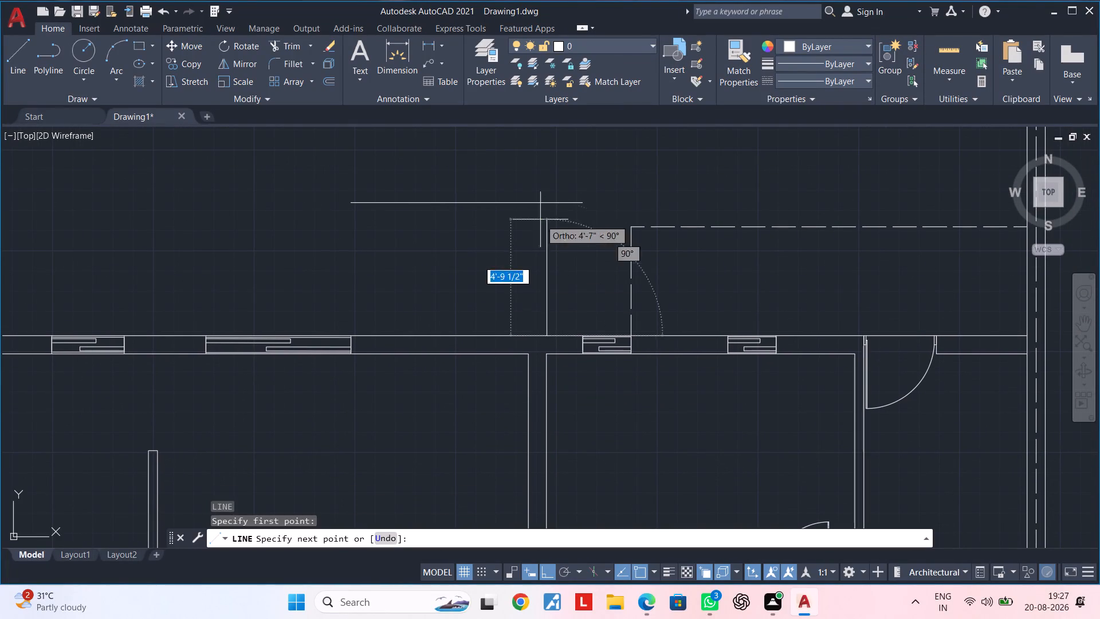
left_click(544, 203)
key("Escape")
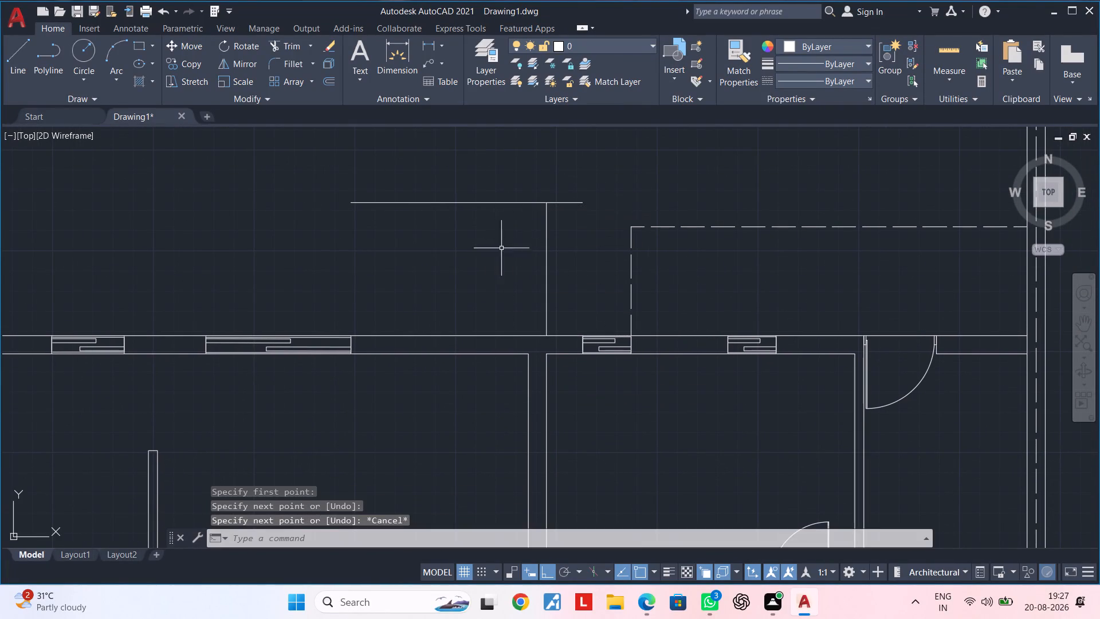
key("Escape")
Offset the left face of the short free-standing partition in the upper-left room by 4.5" to its left.
middle_click_drag(480, 260, 622, 257)
key("Escape")
key("Escape")
key("Escape")
key("Escape")
key("Escape")
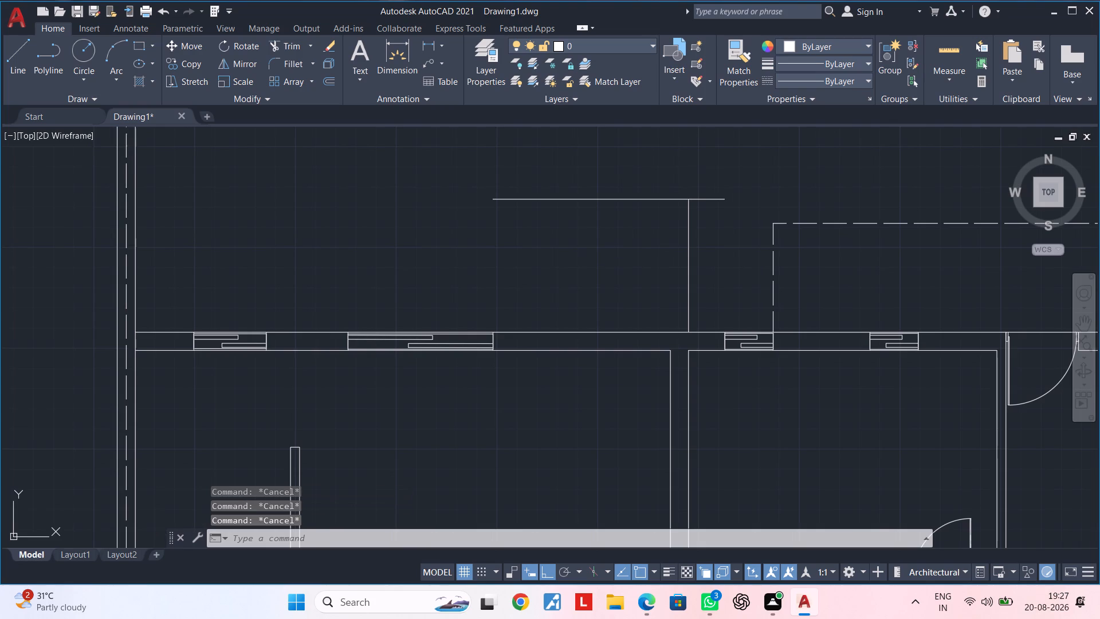
key("Escape")
key("Escape")
key("Escape")
scroll(538, 292, "down", 1)
middle_click_drag(539, 289, 592, 193)
scroll(437, 307, "up", 1)
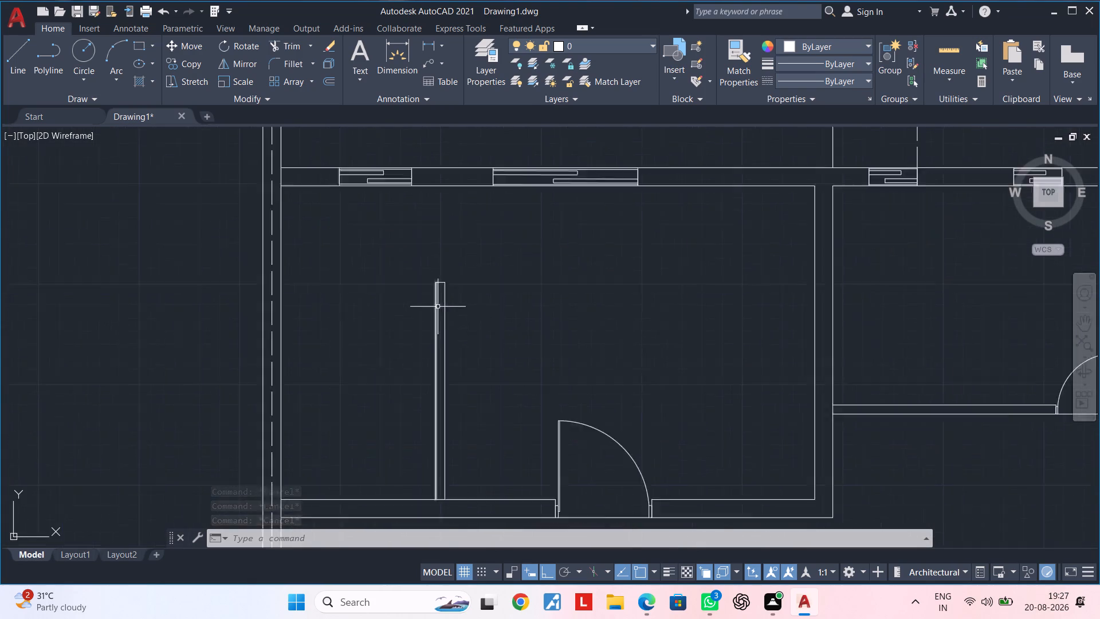
scroll(438, 306, "up", 1)
middle_click_drag(482, 303, 529, 289)
key("Escape")
key("Escape")
key("Escape")
type("OF 4.5\"")
key("Return")
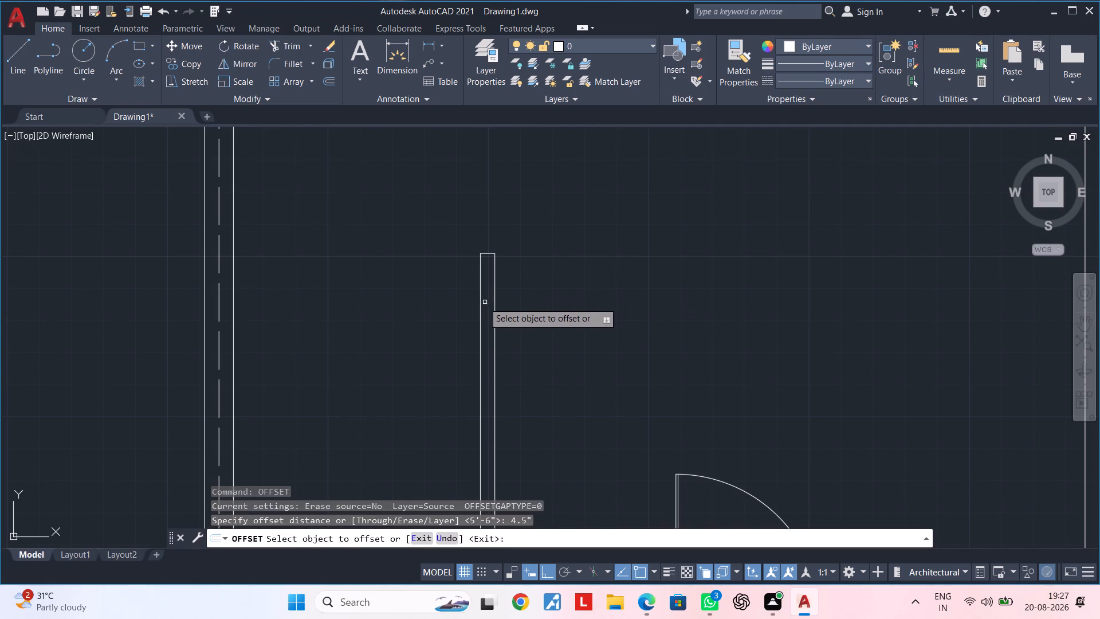
left_click(480, 304)
left_click(450, 305)
key("Escape")
key("Escape")
key("Escape")
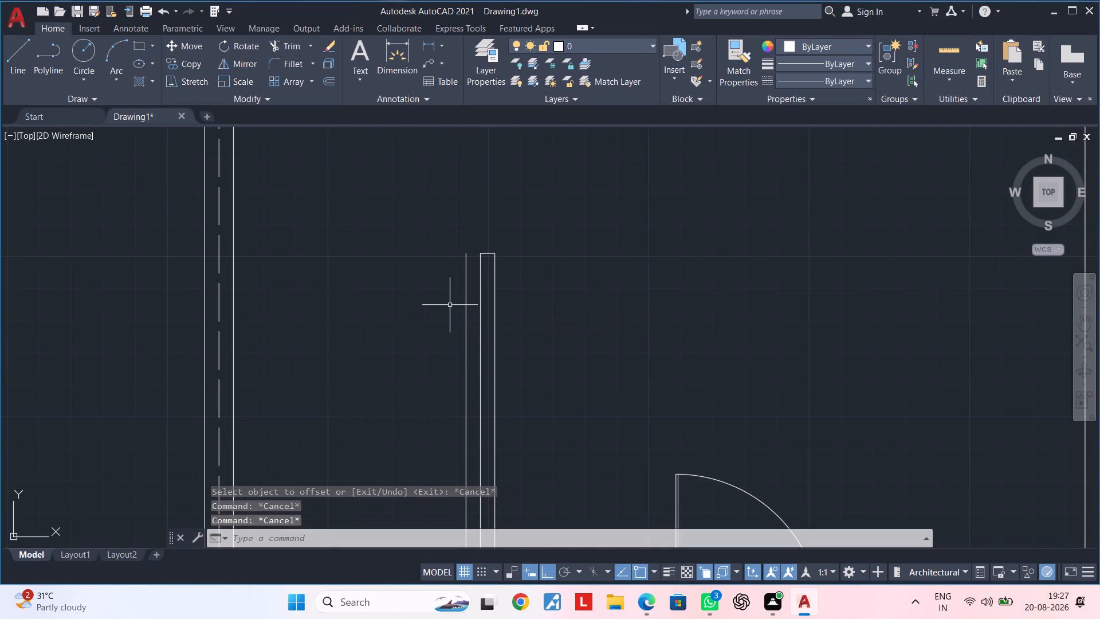
Place a vertical construction line through the top end of the line offset from the short partition.
key("x")
key("l")
key("space")
type("V")
key("space")
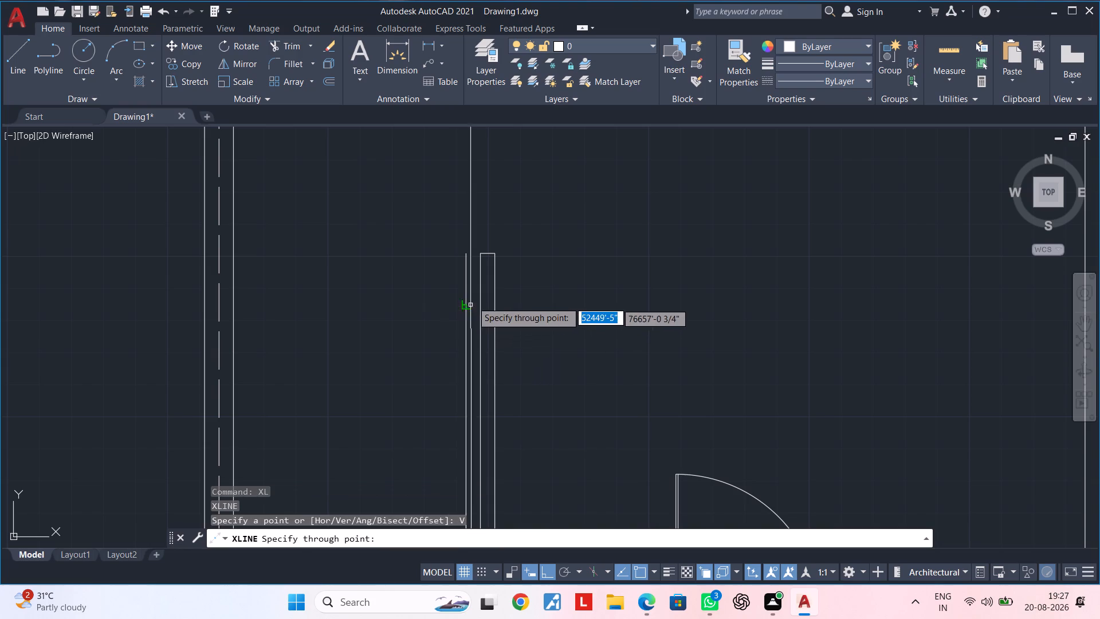
left_click(466, 256)
scroll(577, 197, "down", 3)
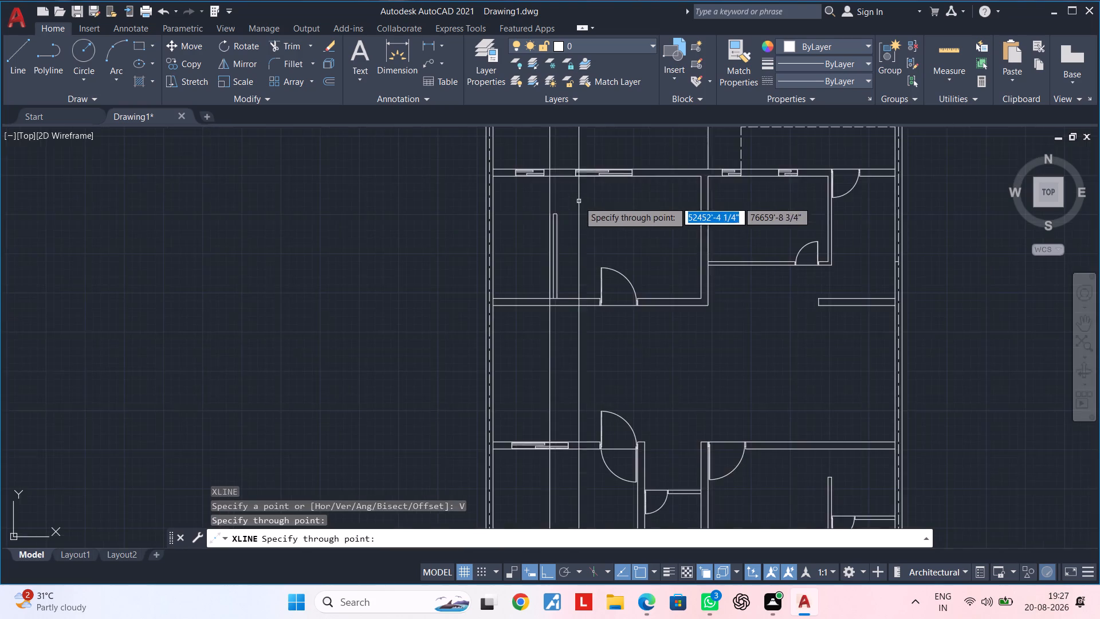
middle_click_drag(586, 206, 508, 345)
key("Escape")
key("Escape")
key("Escape")
key("Escape")
Extend the horizontal line above the wide window leftward to the vertical construction line.
type("EX")
key("space")
left_click(561, 257)
key("Escape")
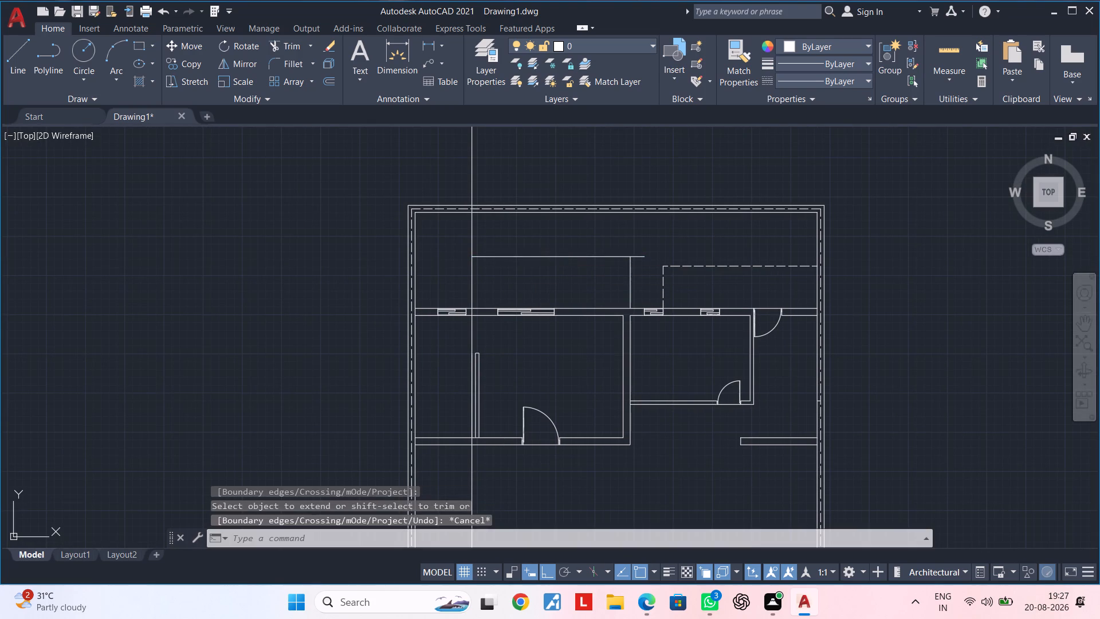
Trim the vertical construction line above the horizontal offset line and below the upper wall's inner face.
key("Escape")
type("TR")
key("space")
left_click(470, 243)
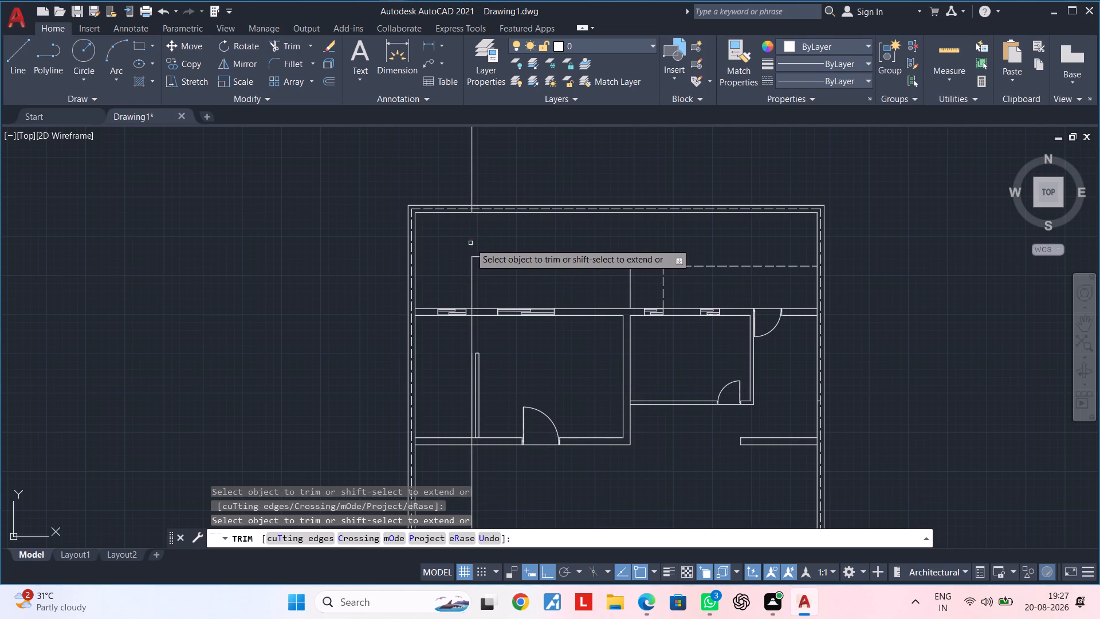
middle_click_drag(495, 333, 500, 306)
scroll(486, 306, "up", 2)
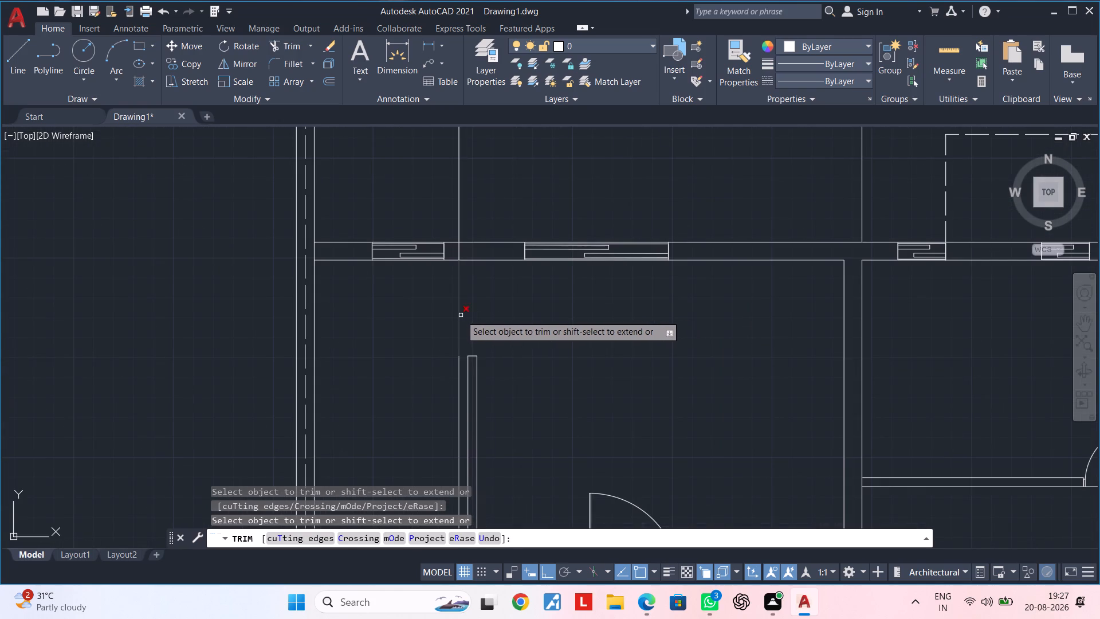
left_click(459, 315)
key("Escape")
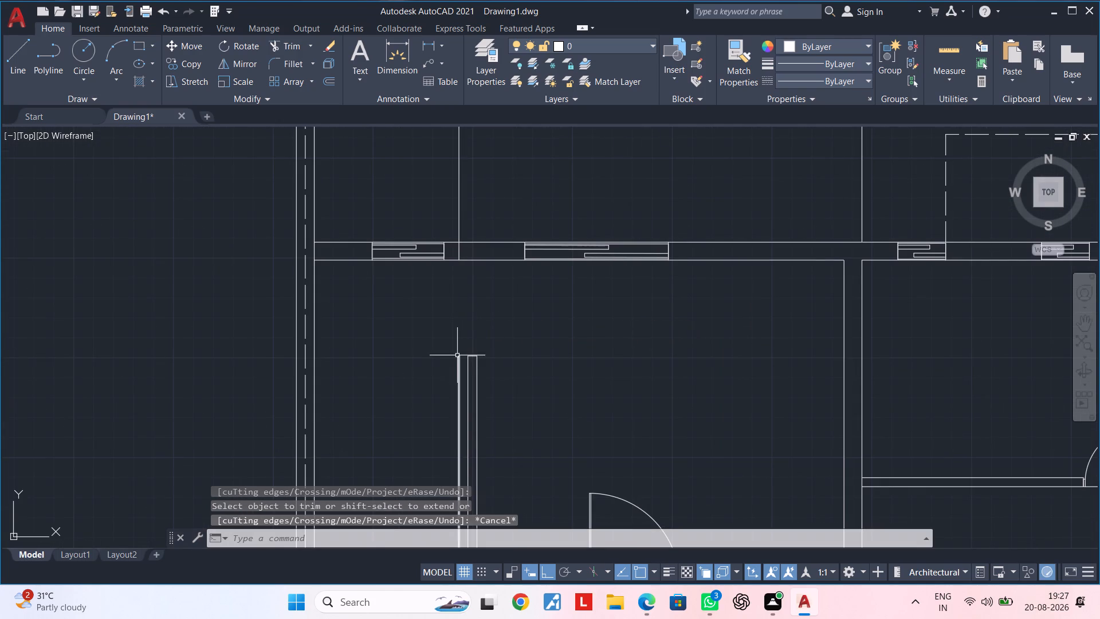
Erase the helper line offset to the left of the short free-standing partition.
left_click(457, 355)
key("Delete")
key("Delete")
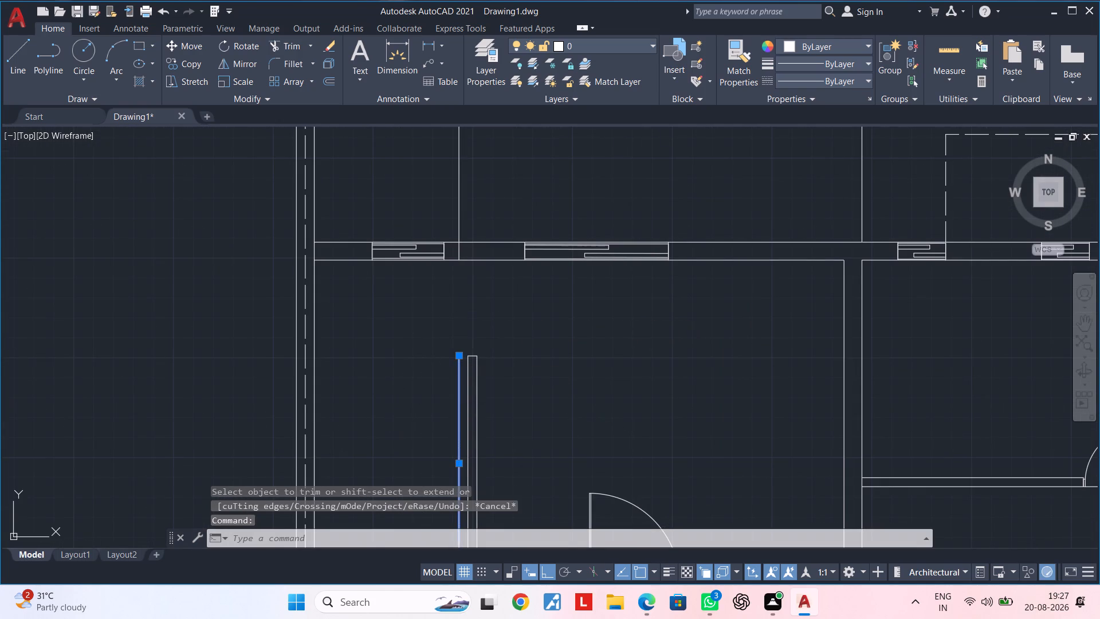
Trim the projection outline's horizontal overhang past its right vertical line and its left vertical line within the upper wall's thickness.
middle_click_drag(476, 304, 443, 442)
scroll(450, 384, "down", 1)
middle_click_drag(671, 340, 594, 343)
key("Escape")
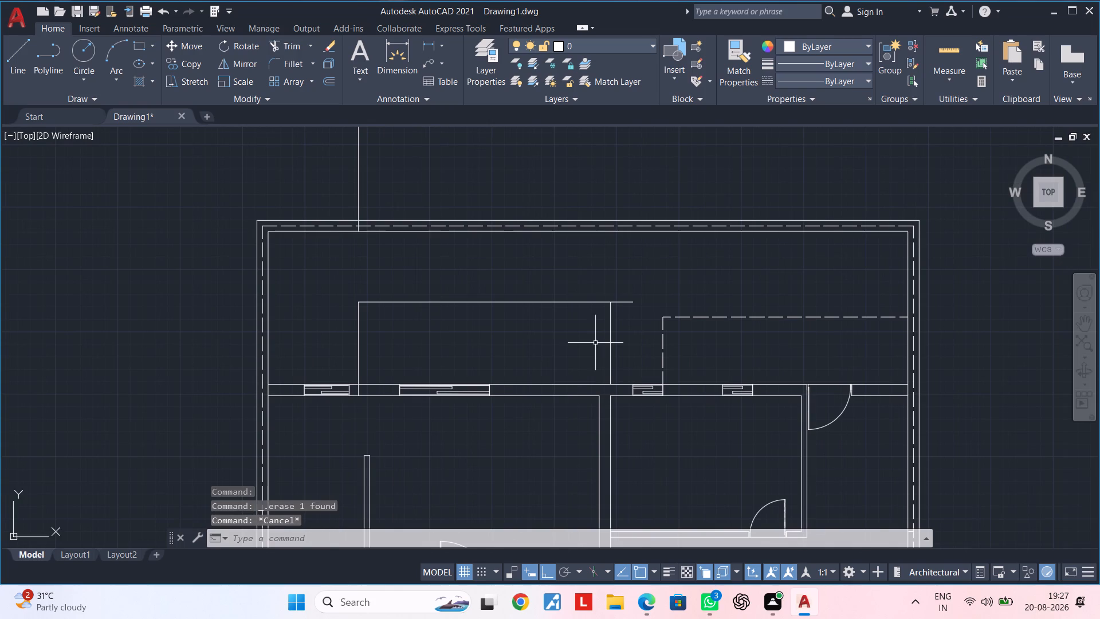
key("Escape")
type("TR")
key("space")
left_click(621, 301)
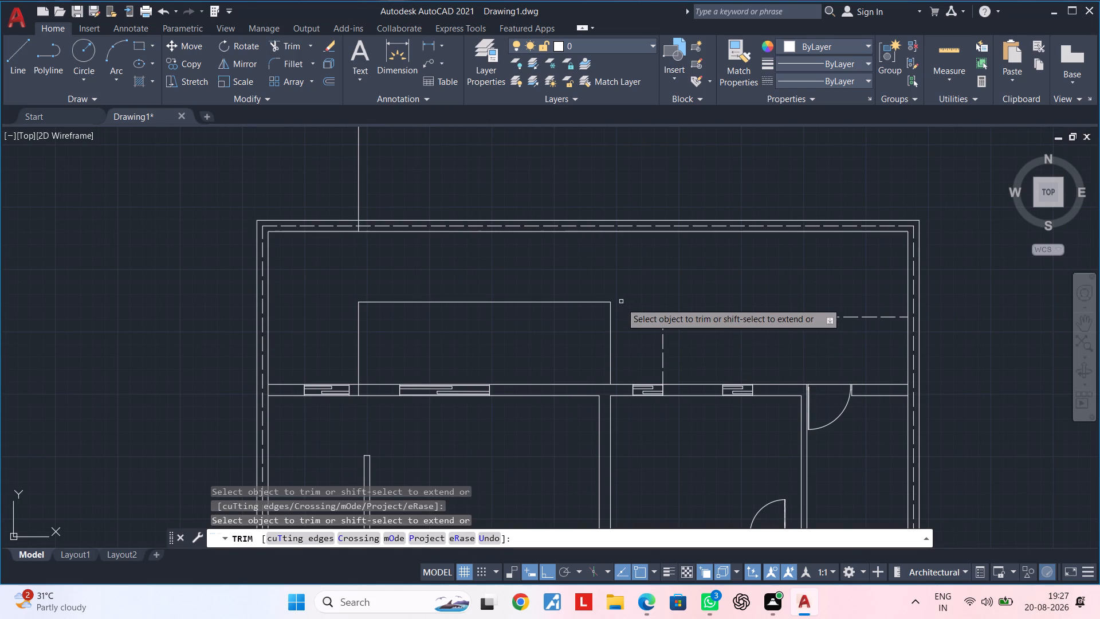
middle_click_drag(404, 356, 486, 313)
scroll(427, 346, "up", 3)
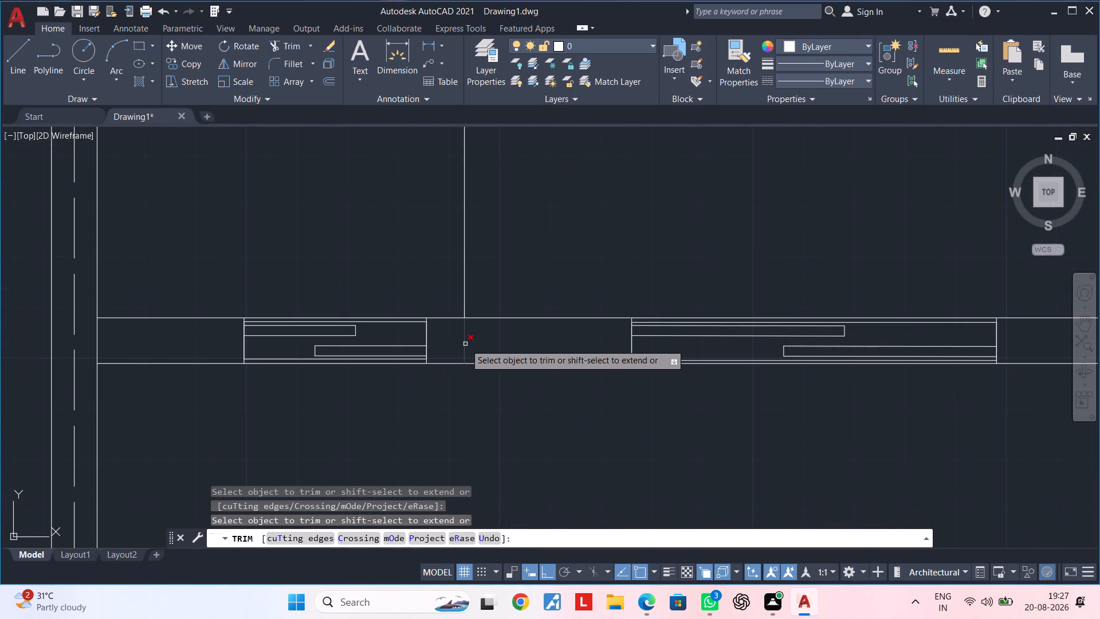
left_click(465, 344)
key("Escape")
scroll(516, 327, "down", 4)
key("Escape")
middle_click_drag(577, 285, 493, 297)
key("Escape")
key("Escape")
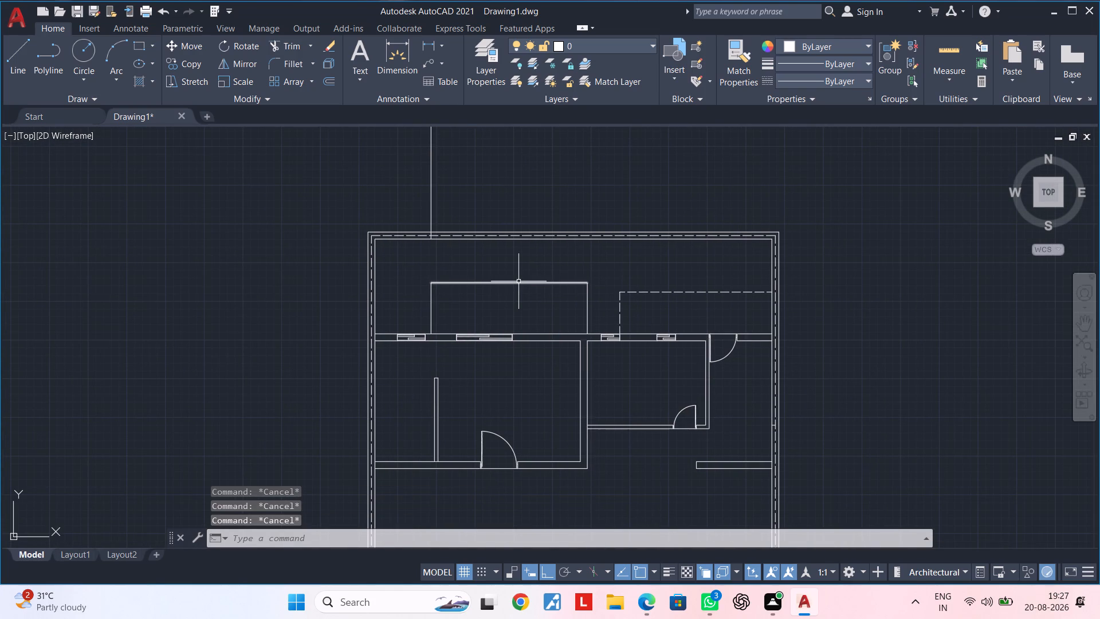
Erase the leftover vertical construction line extending above the plot's upper boundary.
key("Escape")
middle_click(504, 342)
left_click(482, 193)
left_click(385, 197)
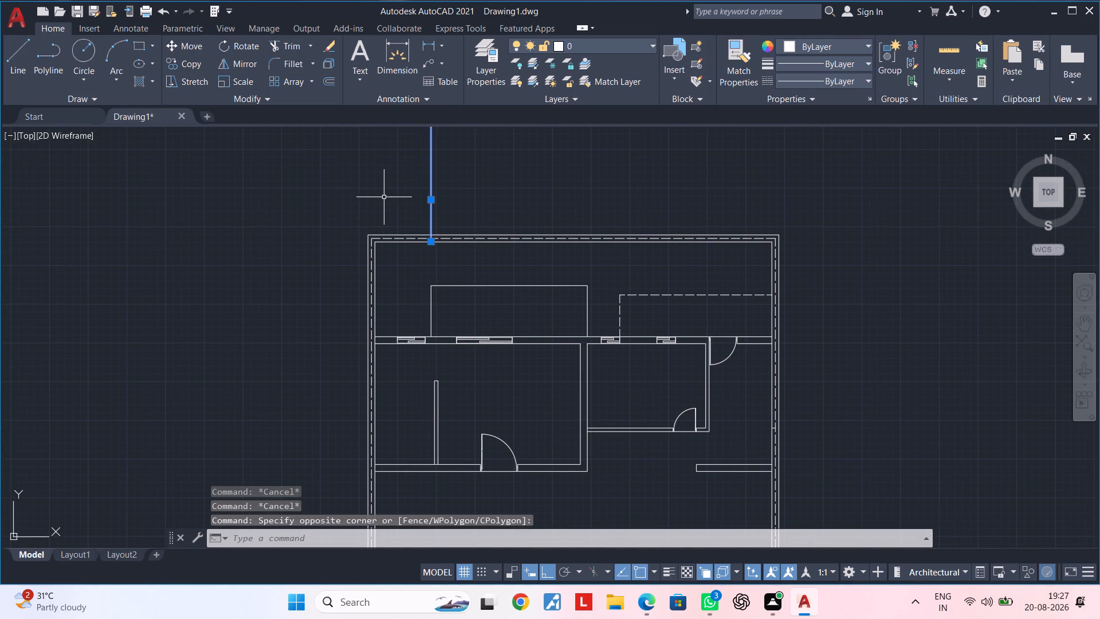
key("Delete")
Match the three lines of the left projection outline to the dashed properties of the right projection outline.
scroll(488, 298, "up", 2)
middle_click_drag(525, 300, 414, 299)
key("Escape")
key("Escape")
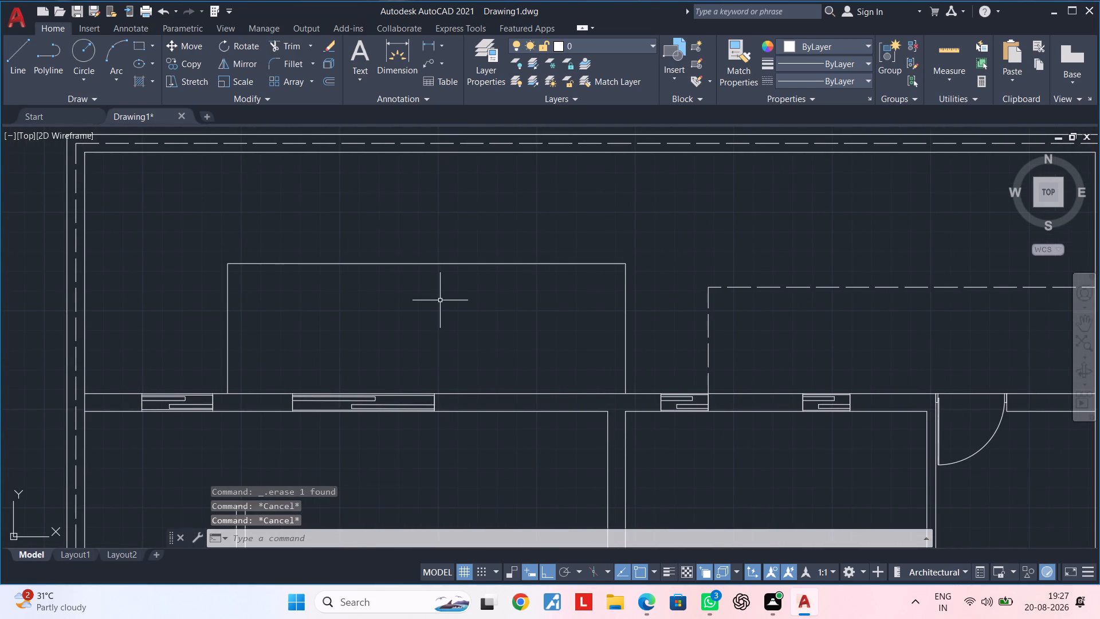
key("m")
key("a")
key("space")
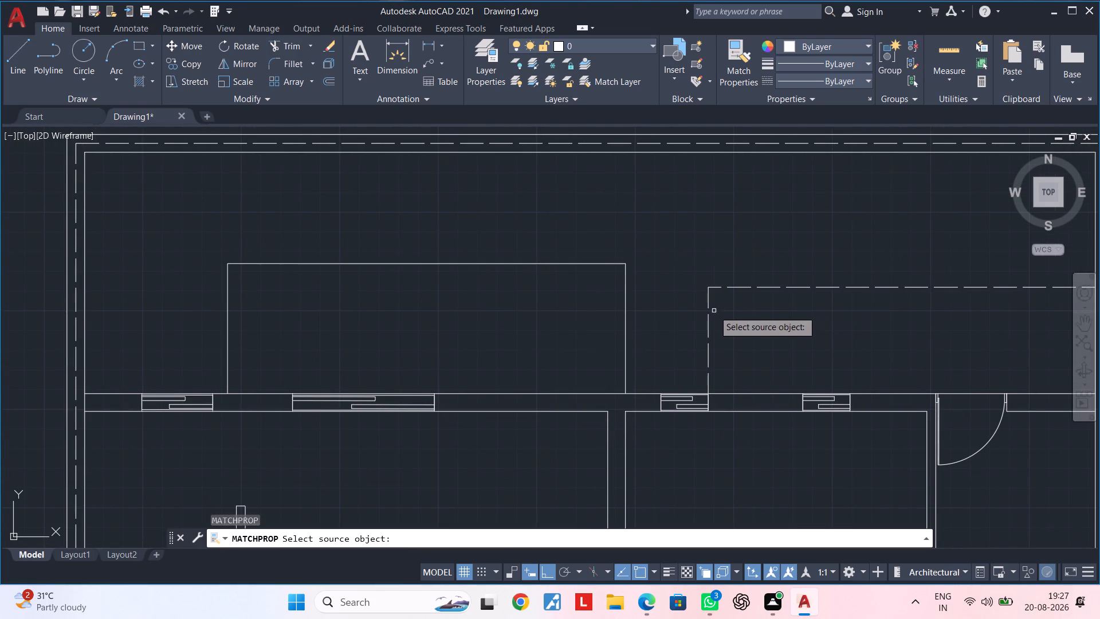
left_click(707, 313)
left_click(624, 315)
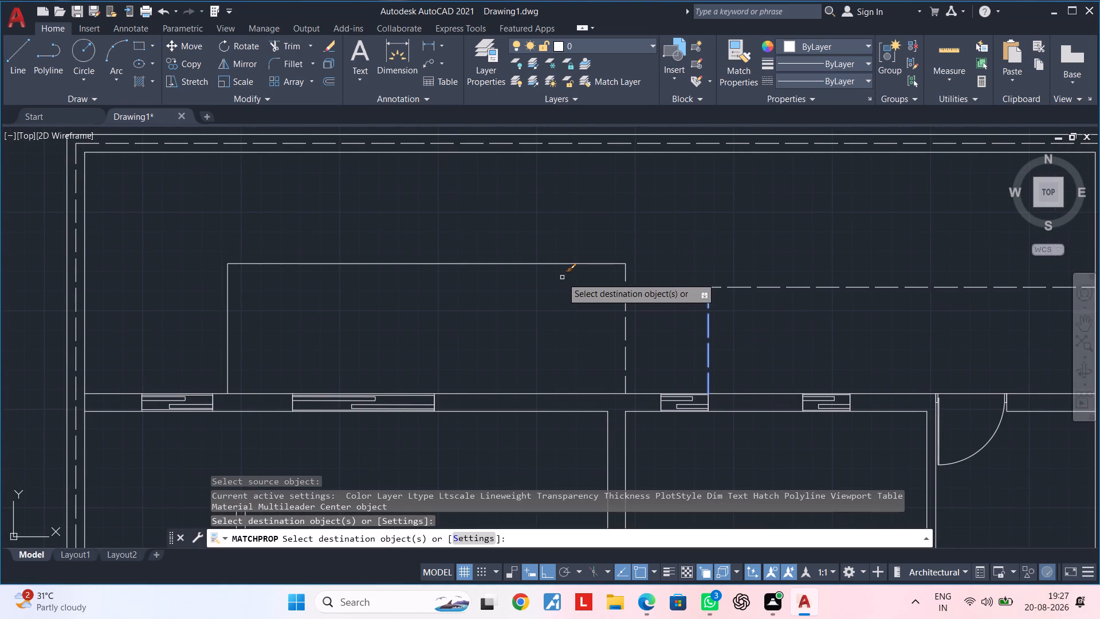
left_click(560, 264)
left_click(225, 319)
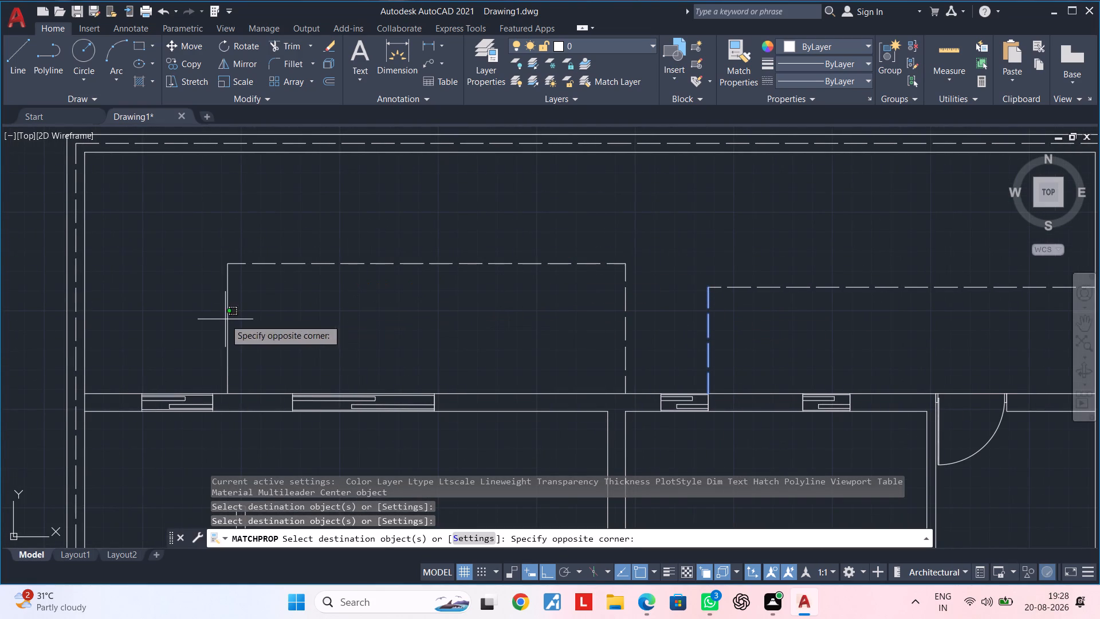
left_click(245, 319)
left_click(235, 321)
left_click(215, 324)
scroll(331, 311, "down", 3)
key("Escape")
key("Escape")
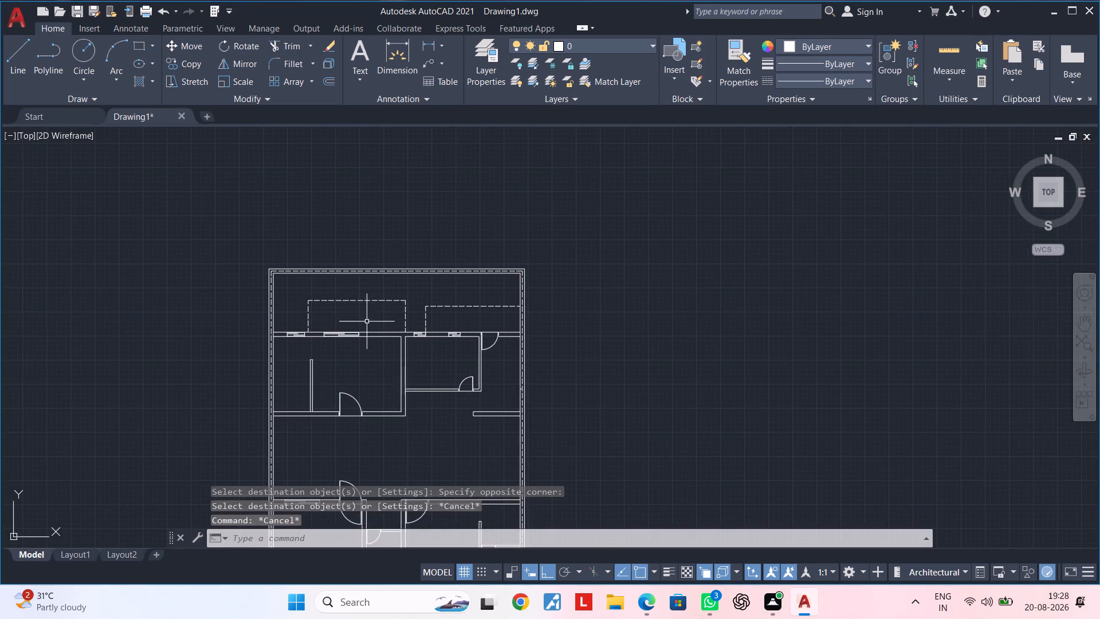
Examine the floor plan from the upper rooms down to the lower plot boundary.
middle_click_drag(379, 315, 443, 277)
key("Escape")
middle_click_drag(450, 351, 487, 291)
key("Escape")
key("Escape")
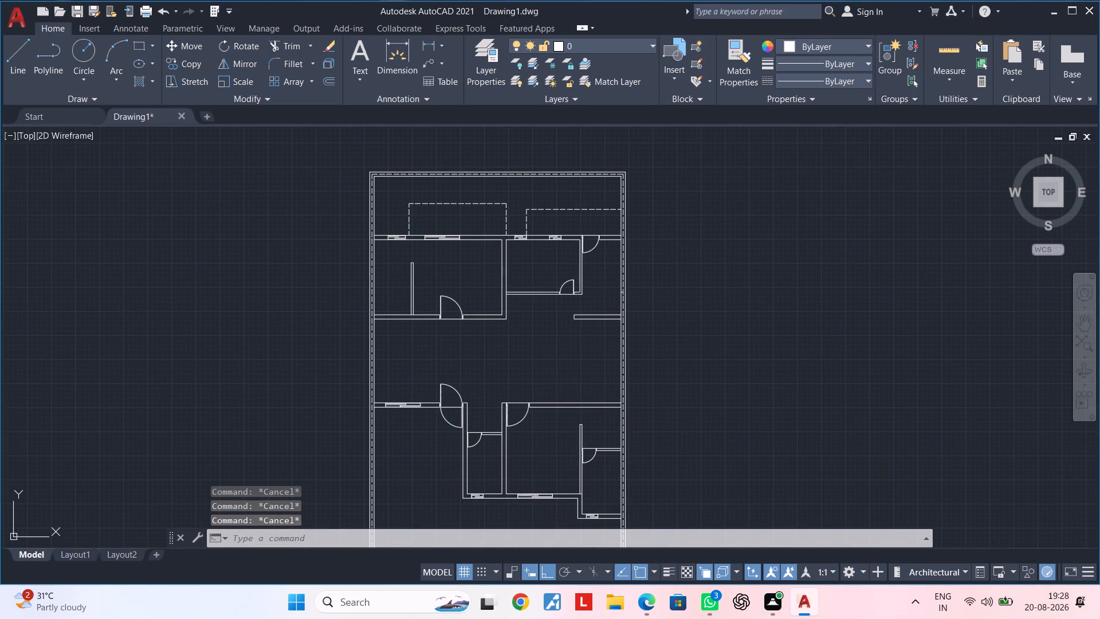
key("Escape")
key("Escape")
key("Escape")
middle_click_drag(532, 378, 528, 261)
middle_click_drag(492, 398, 495, 331)
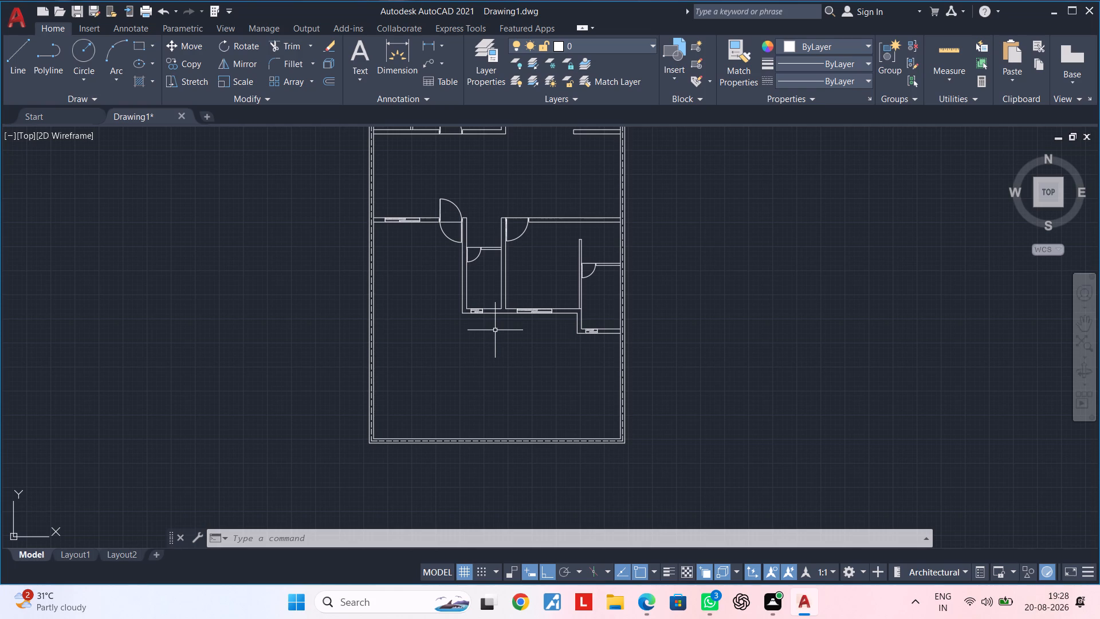
key("Escape")
Place horizontal construction lines through the outer and inner faces of the lower-right room's bottom wall.
scroll(590, 355, "up", 3)
middle_click_drag(552, 351, 615, 381)
key("Escape")
key("Escape")
key("Escape")
key("Escape")
key("Escape")
key("Escape")
key("Escape")
key("Escape")
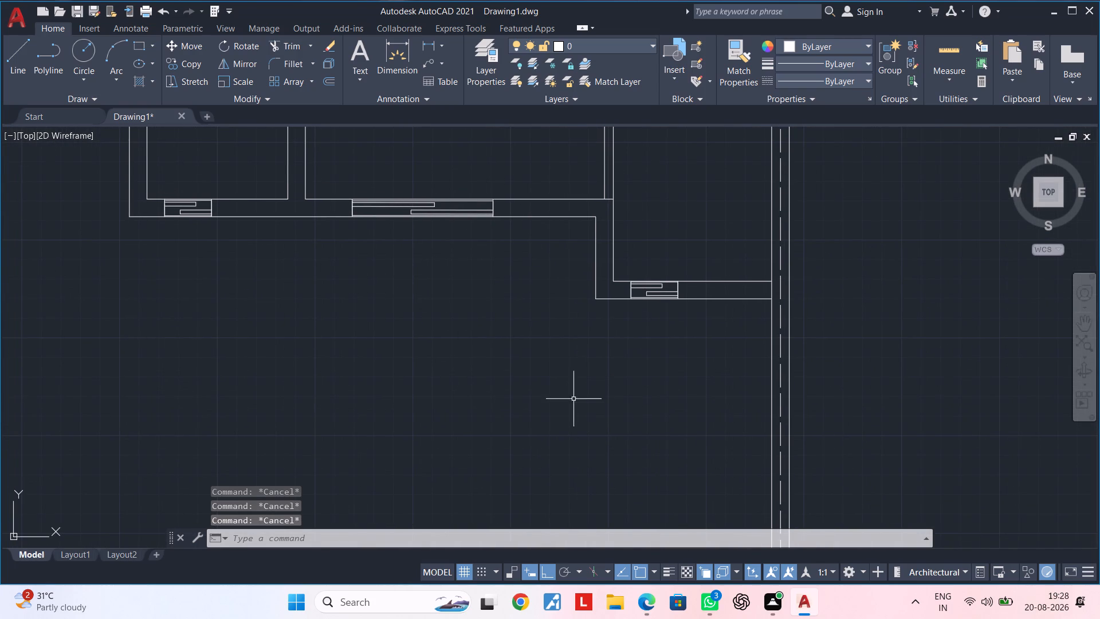
key("x")
key("l")
key("space")
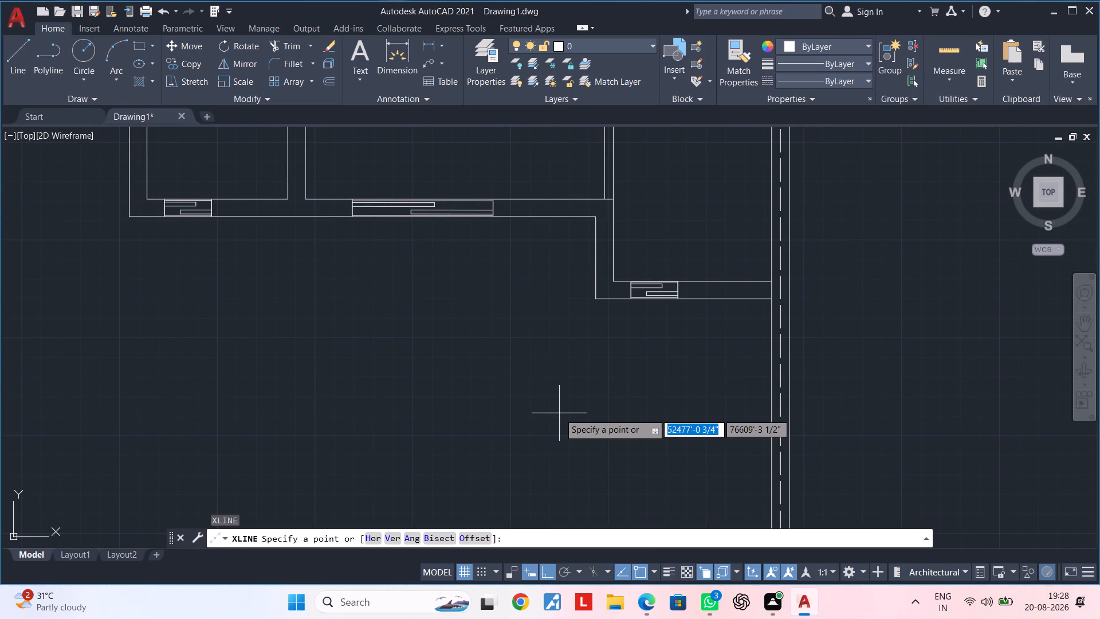
type("H")
key("space")
left_click(594, 300)
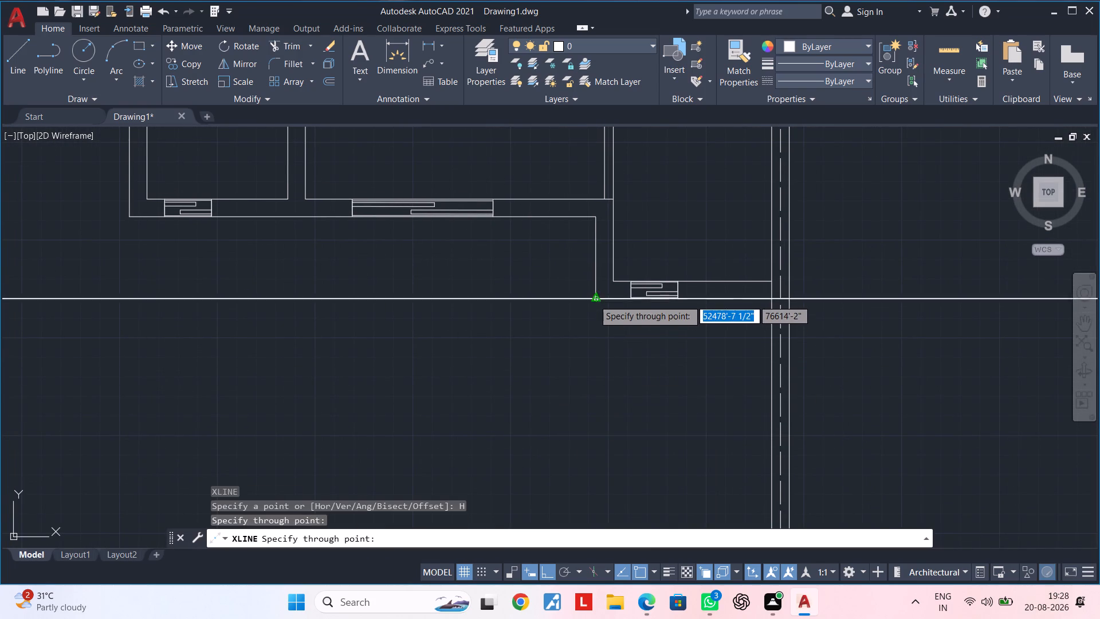
scroll(500, 361, "down", 1)
middle_click_drag(506, 377, 611, 377)
scroll(661, 312, "up", 2)
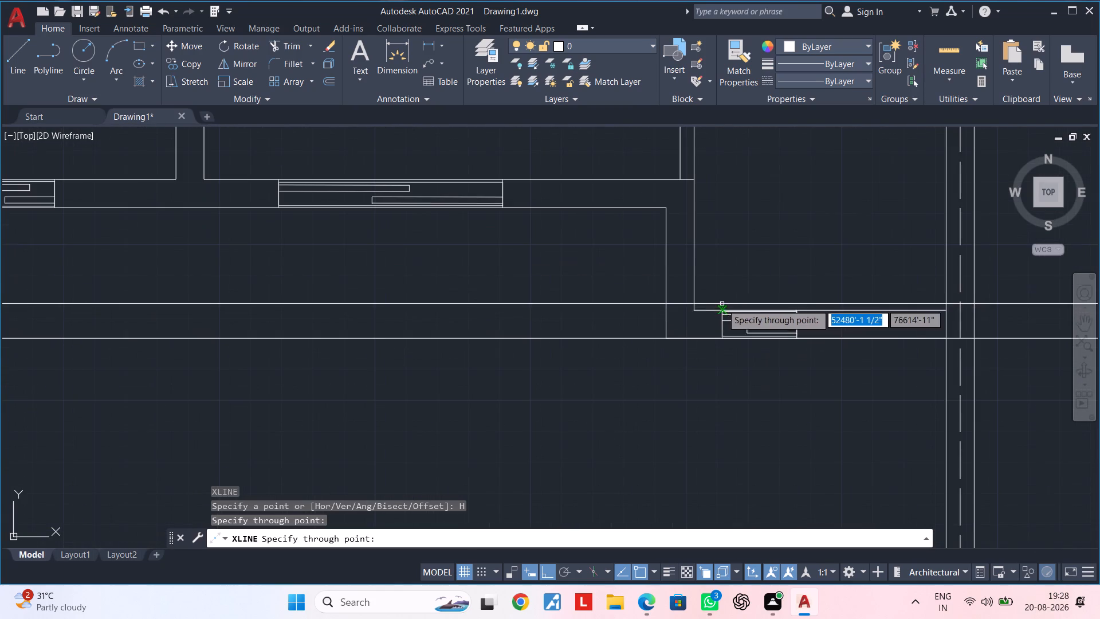
left_click(694, 311)
scroll(397, 366, "down", 2)
middle_click_drag(400, 366, 722, 341)
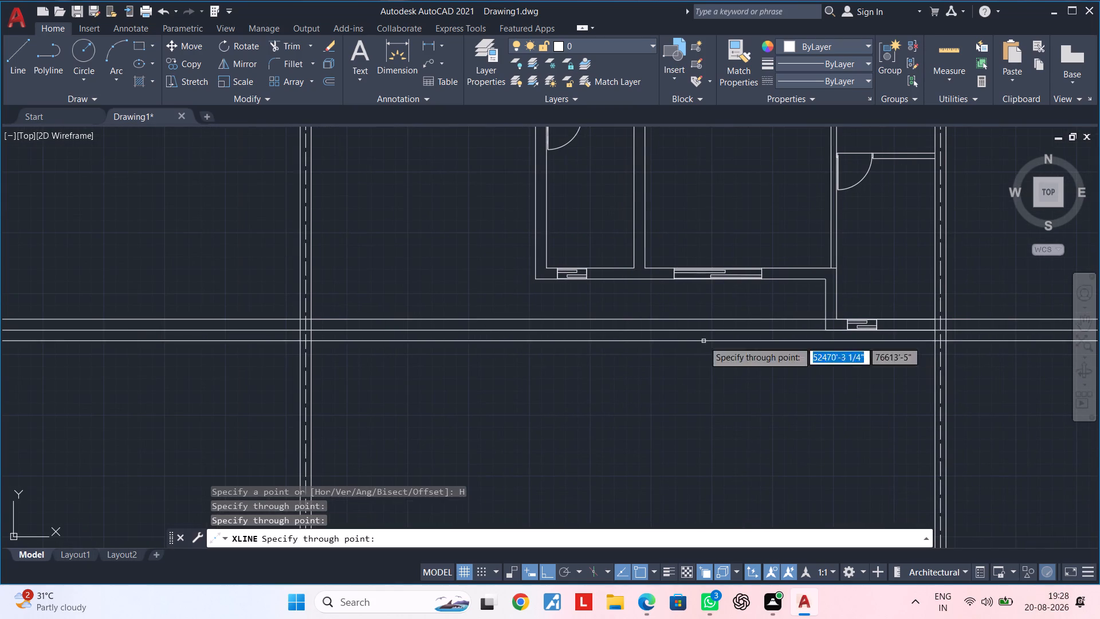
key("Escape")
key("Escape")
key("Escape")
key("Escape")
key("Escape")
Place a vertical construction line through the outer lower-left corner of the narrow room beside the double-swing door.
key("x")
key("l")
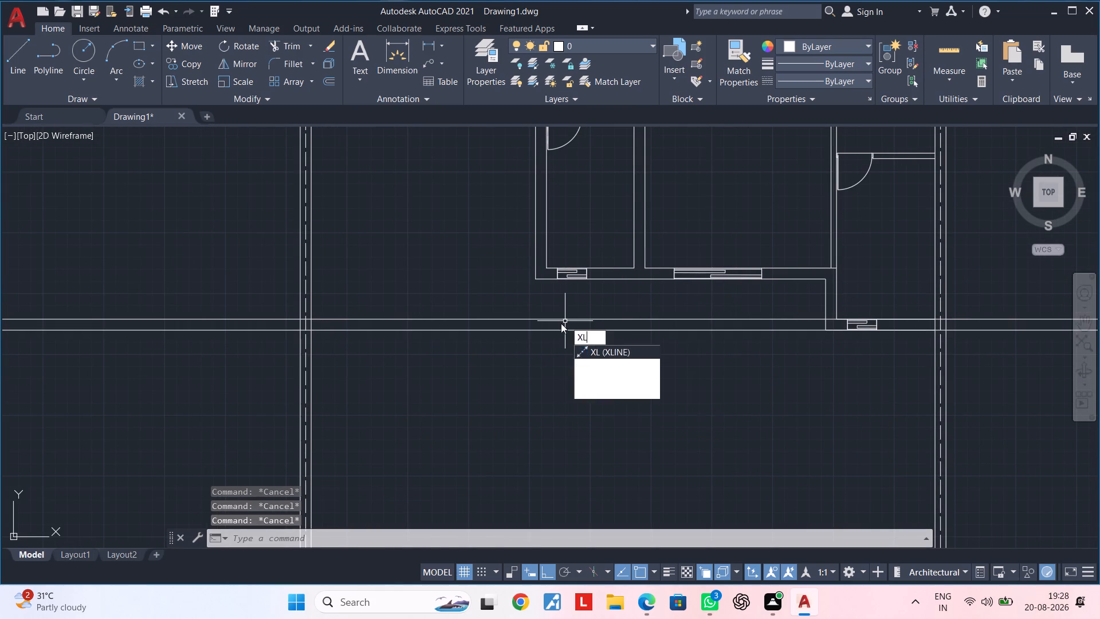
key("space")
type("V")
key("space")
scroll(532, 282, "up", 2)
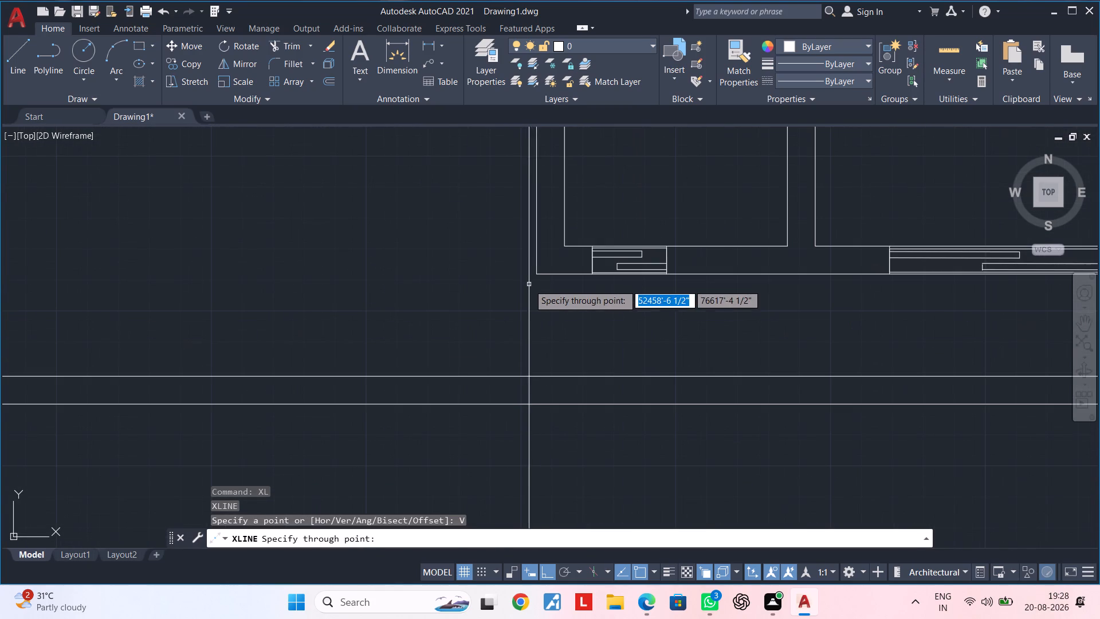
left_click(536, 276)
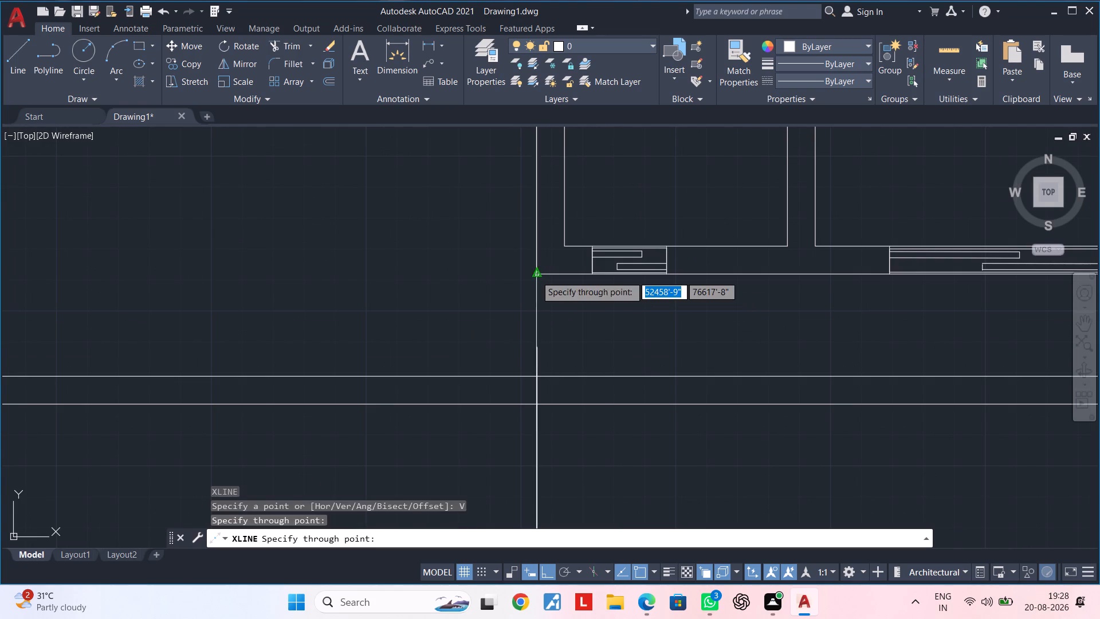
key("Escape")
key("Escape")
key("Escape")
key("Escape")
Trim the vertical construction line below the lower horizontal construction line.
key("t")
key("r")
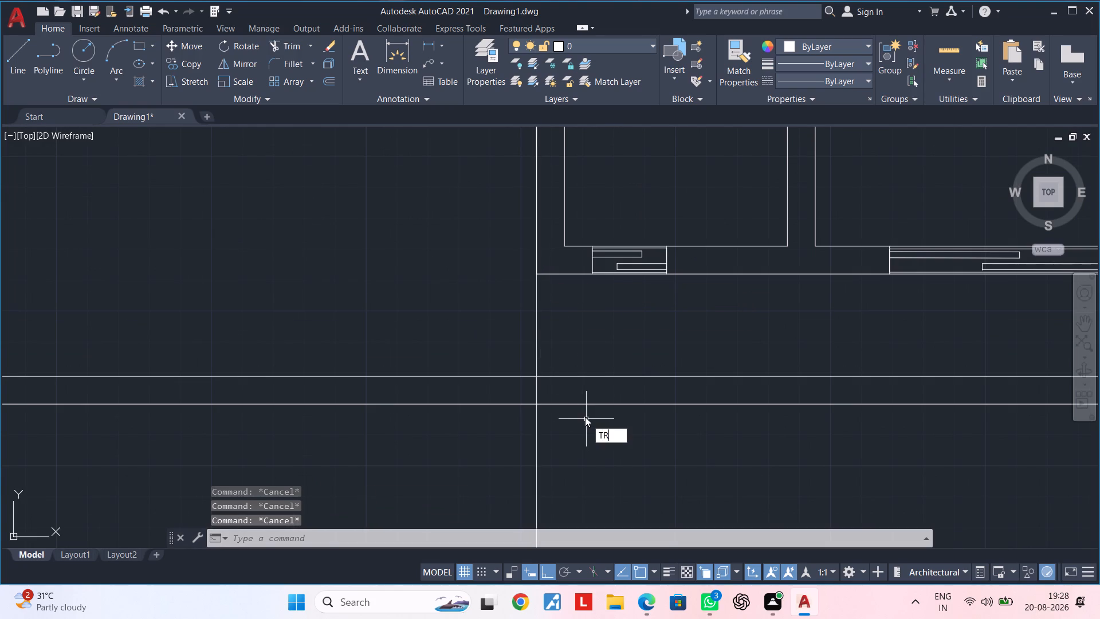
key("space")
left_click(575, 442)
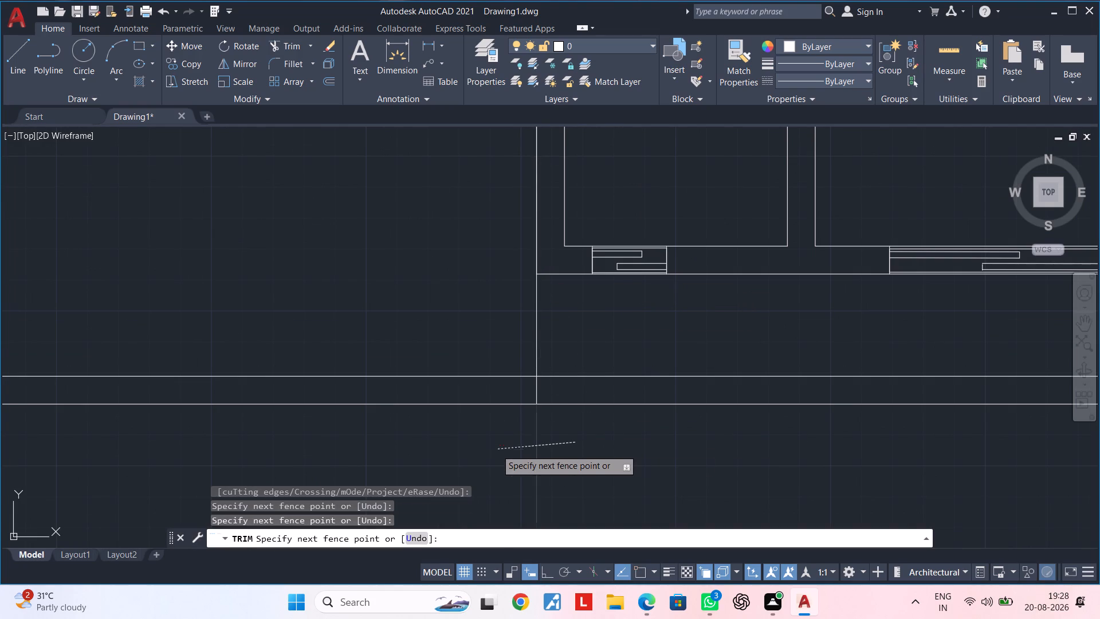
left_click(496, 449)
scroll(517, 443, "down", 3)
middle_click_drag(545, 440, 546, 491)
key("Escape")
key("Escape")
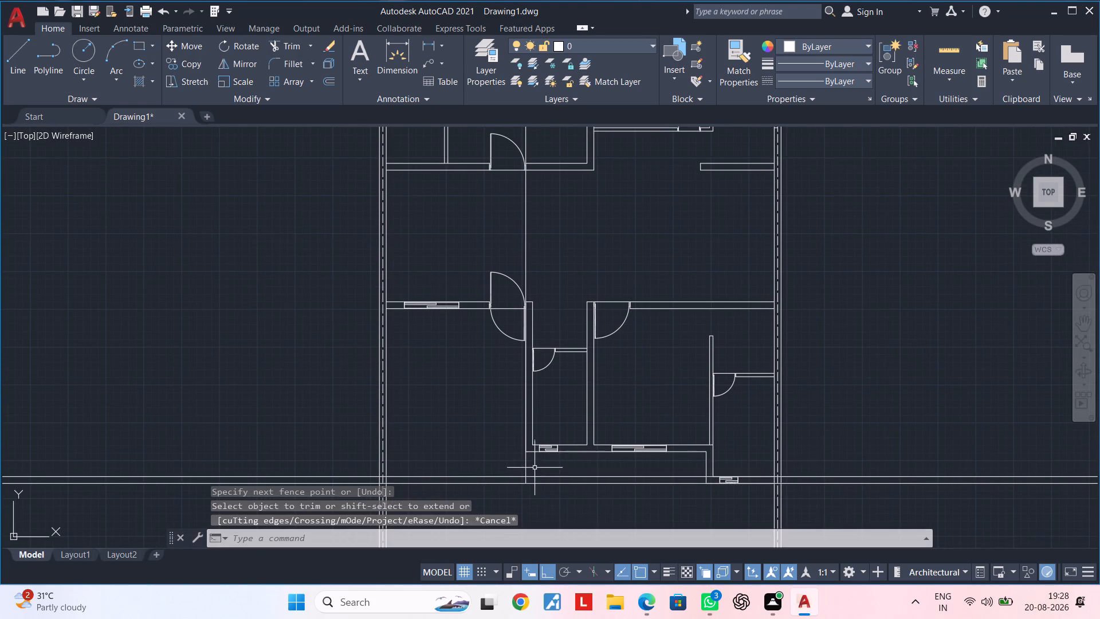
Trim the remaining vertical ray above the narrow room's outer lower-left corner, choosing the ray instead of the overlapping wall line.
scroll(535, 468, "up", 3)
middle_click_drag(537, 452, 532, 511)
scroll(532, 502, "down", 2)
scroll(532, 487, "up", 2)
middle_click_drag(509, 496, 568, 382)
middle_click(559, 410)
scroll(559, 410, "up", 1)
key("Escape")
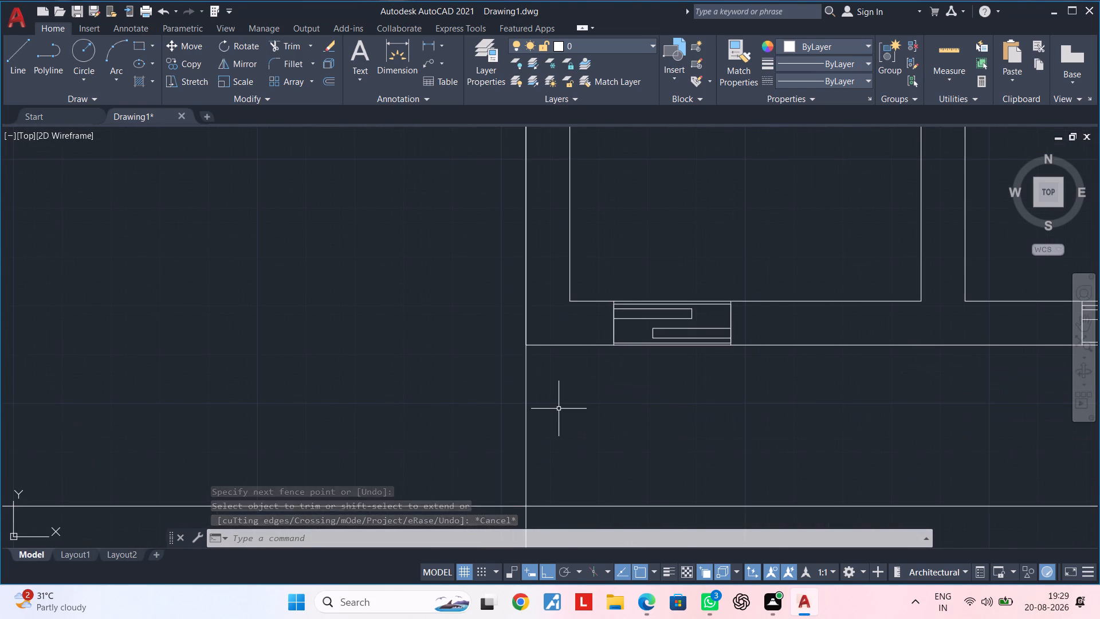
key("Escape")
type("TR")
key("space")
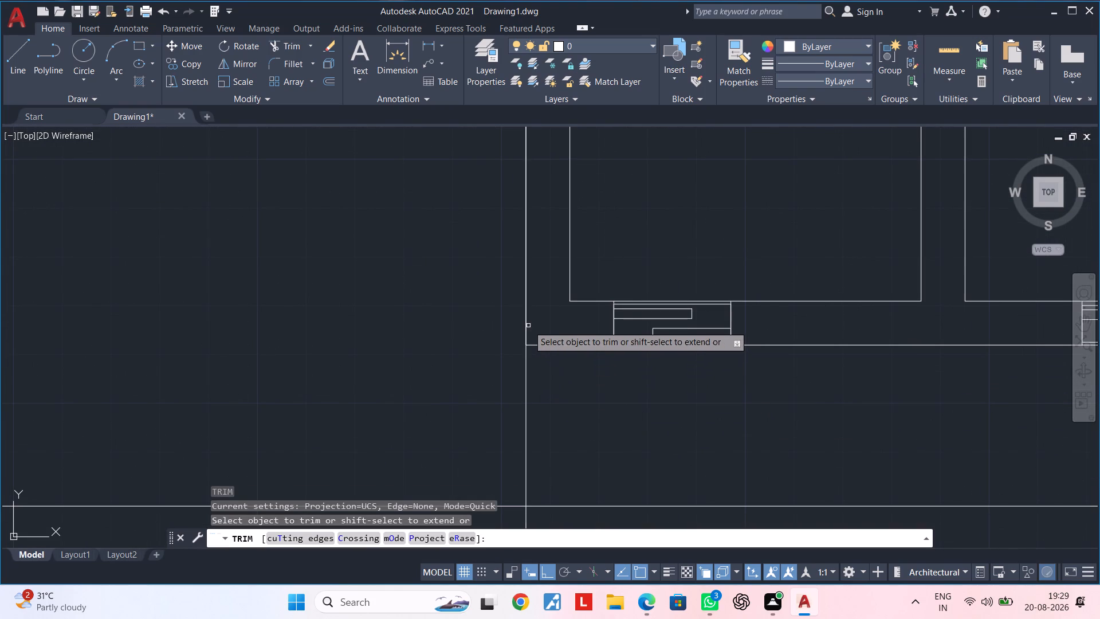
left_click(526, 326)
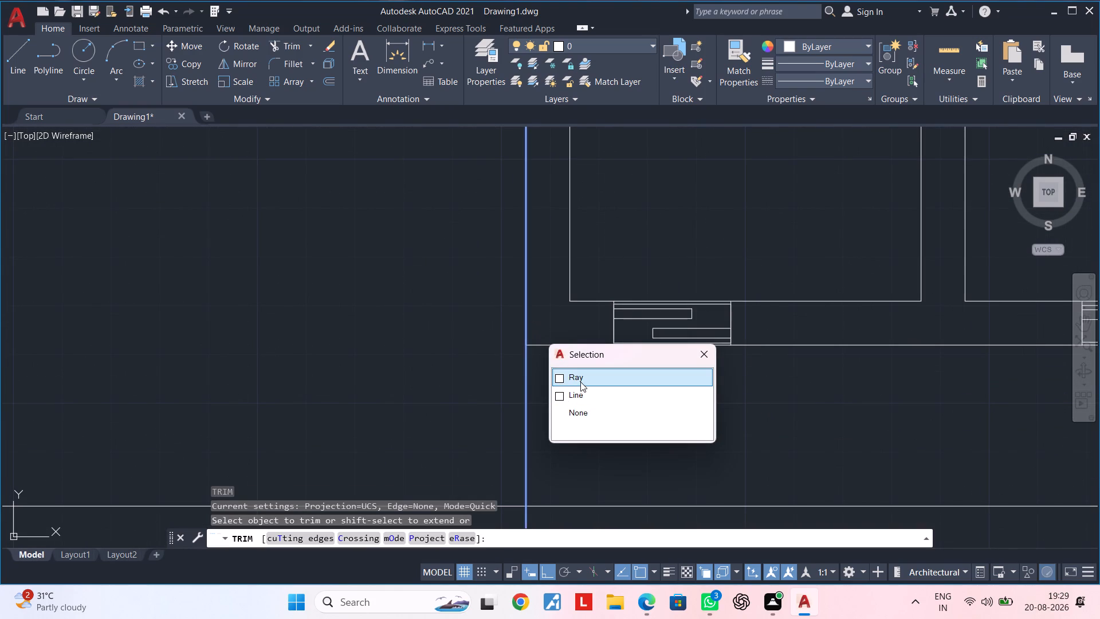
left_click(580, 382)
scroll(580, 385, "down", 3)
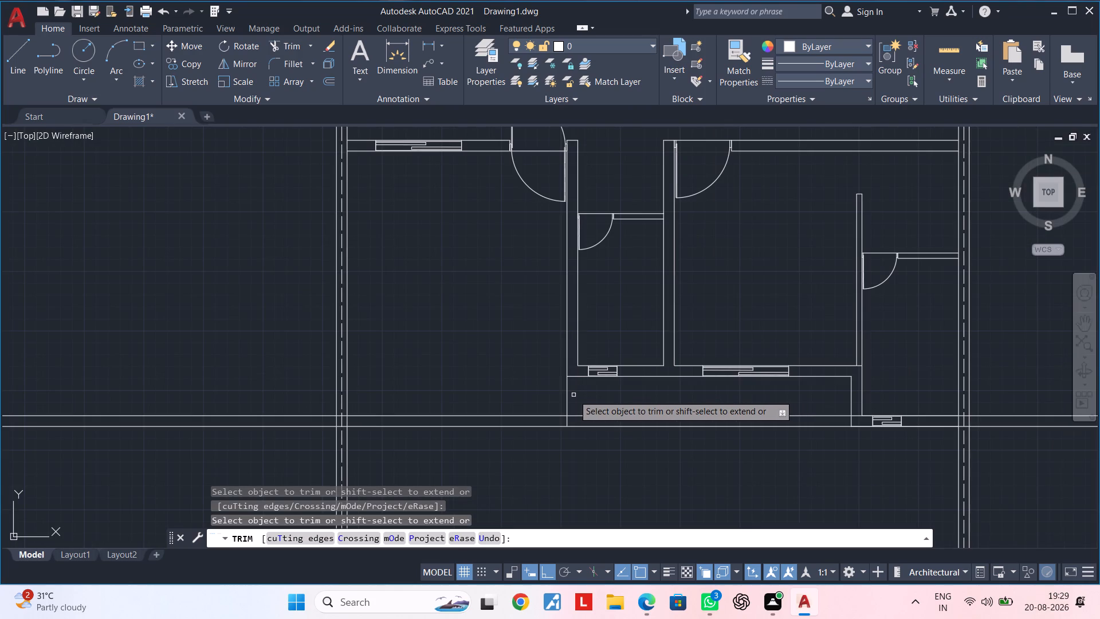
scroll(573, 395, "down", 1)
key("Escape")
key("Escape")
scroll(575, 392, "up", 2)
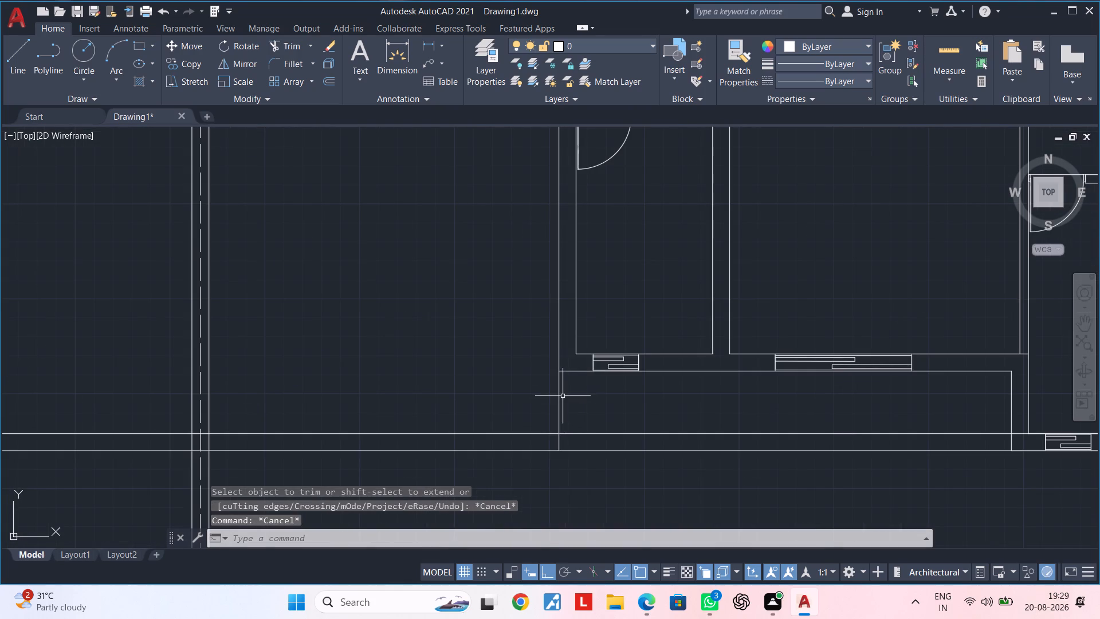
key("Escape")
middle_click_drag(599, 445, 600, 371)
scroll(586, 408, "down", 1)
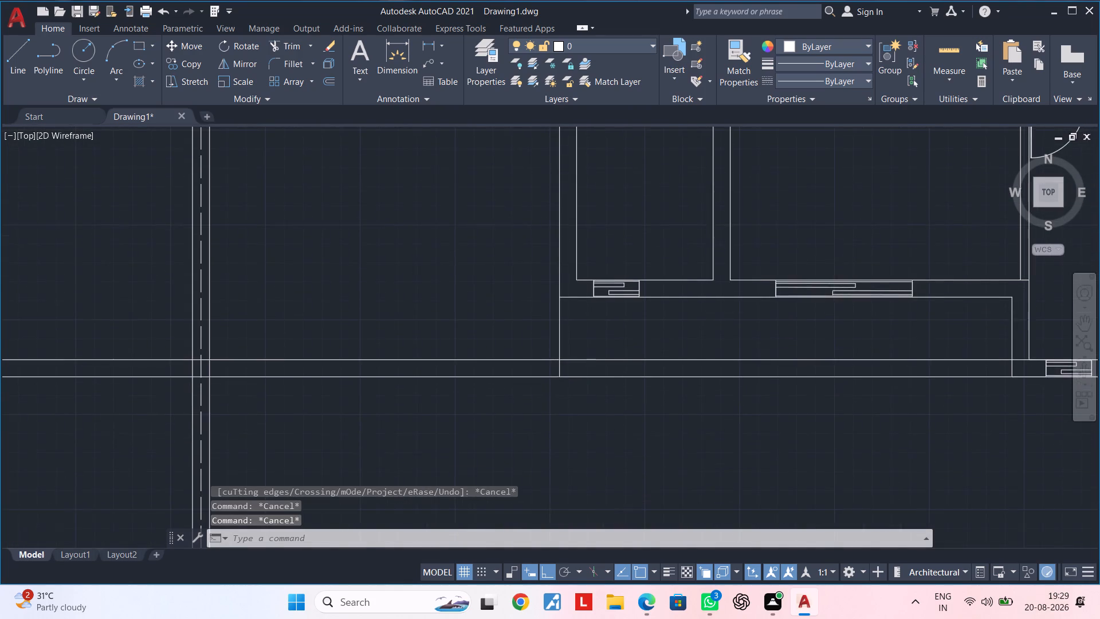
Trim the lower horizontal construction line left of the narrow room's extended outer edge, and erase its leftover ray beyond the outer left wall.
middle_click_drag(592, 407, 629, 390)
key("Escape")
key("Escape")
middle_click_drag(637, 407, 547, 399)
key("Escape")
key("Escape")
key("Escape")
key("Escape")
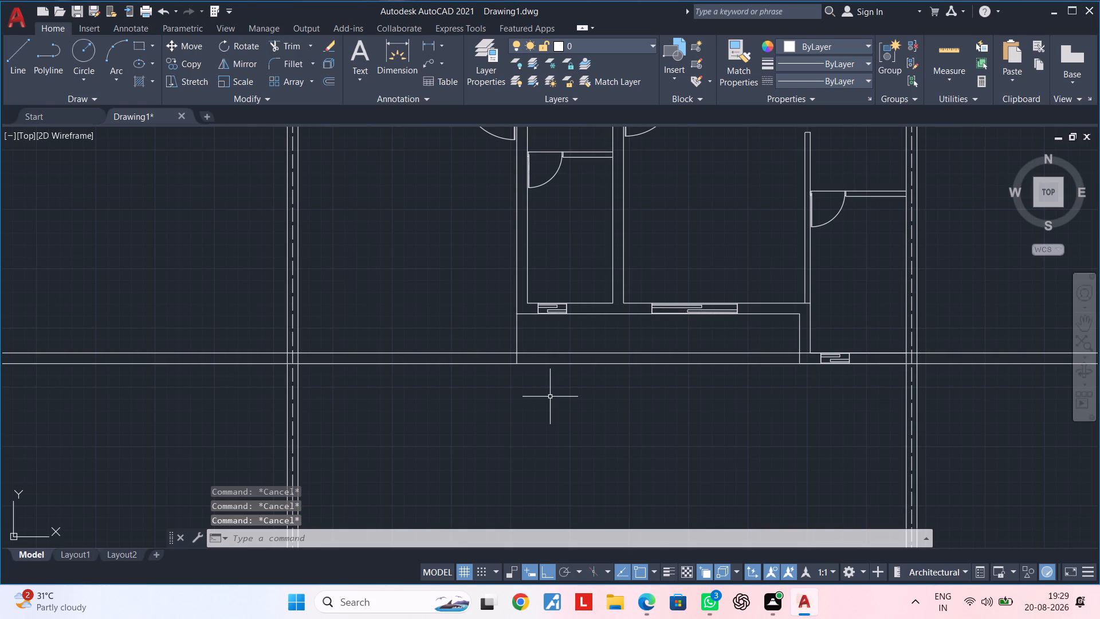
key("Escape")
key("Escape")
type("TR")
key("space")
left_click(502, 365)
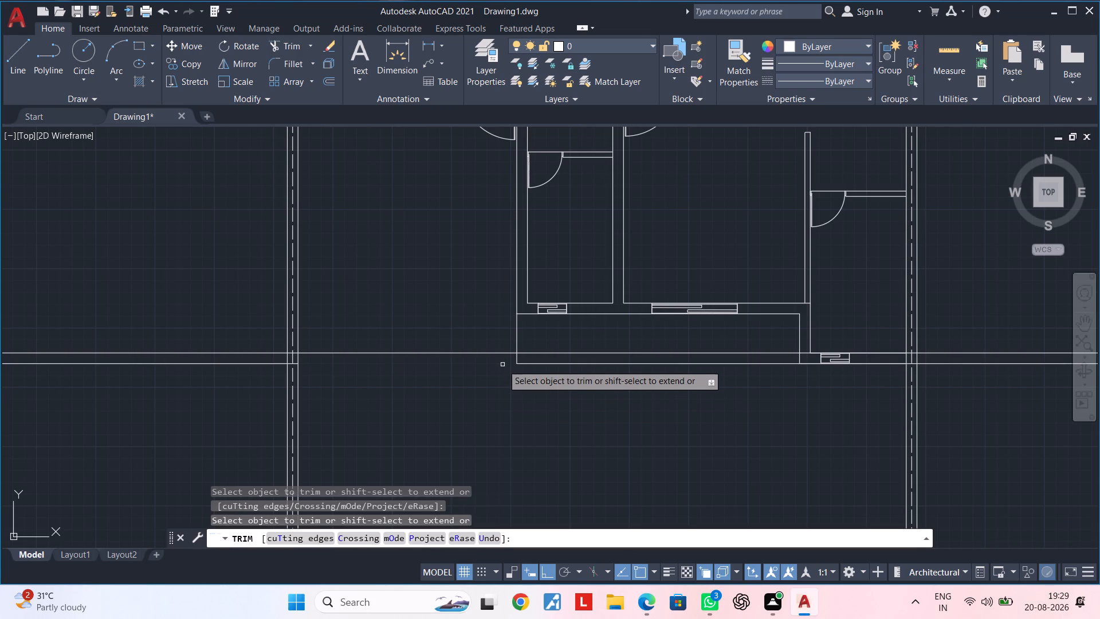
key("Escape")
key("Escape")
middle_click_drag(439, 394, 478, 393)
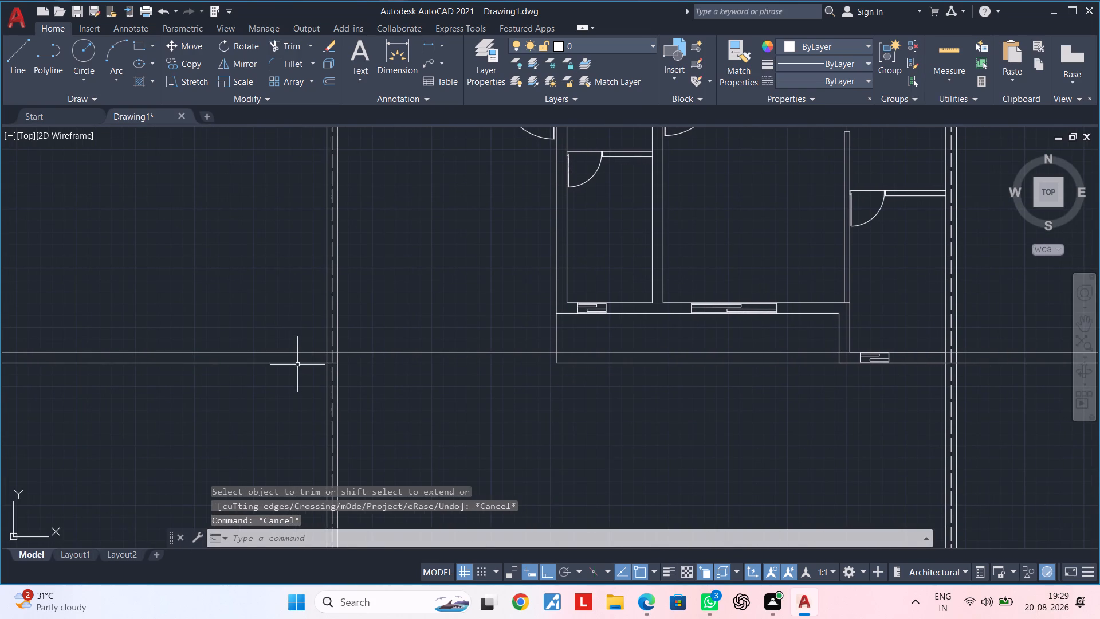
left_click(297, 363)
key("Delete")
middle_click(399, 414)
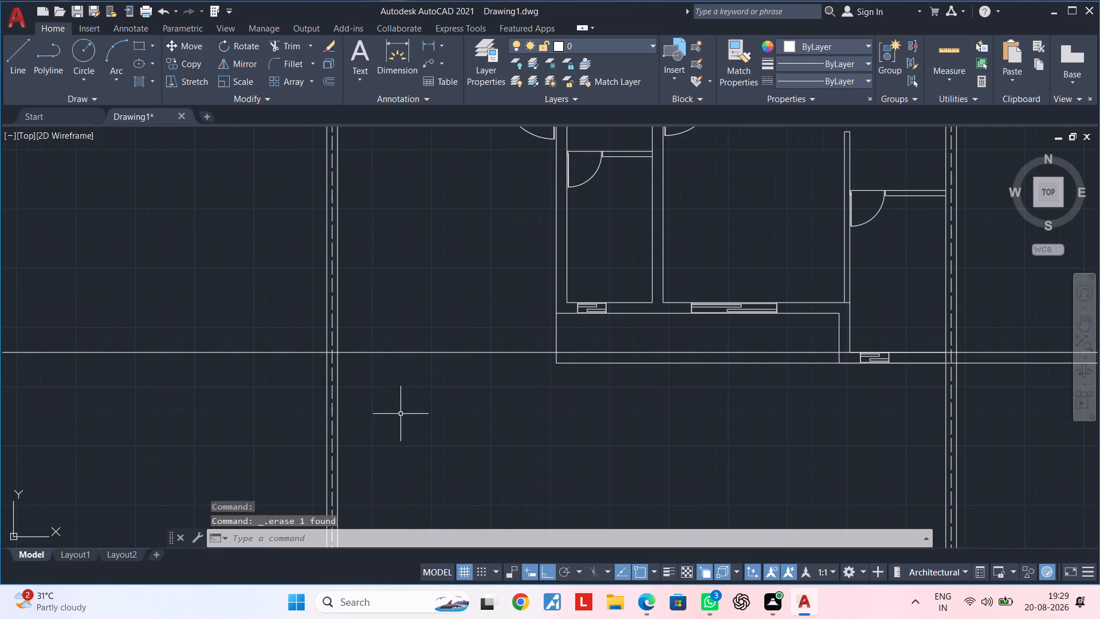
Trim the upper horizontal construction line between the narrow room's extended outer edge and the lower-right room's outer corner.
middle_click(525, 404)
middle_click_drag(494, 418, 453, 428)
key("Escape")
key("Escape")
middle_click_drag(538, 399, 489, 416)
key("Escape")
middle_click(489, 416)
scroll(489, 416, "up", 1)
key("Escape")
key("Escape")
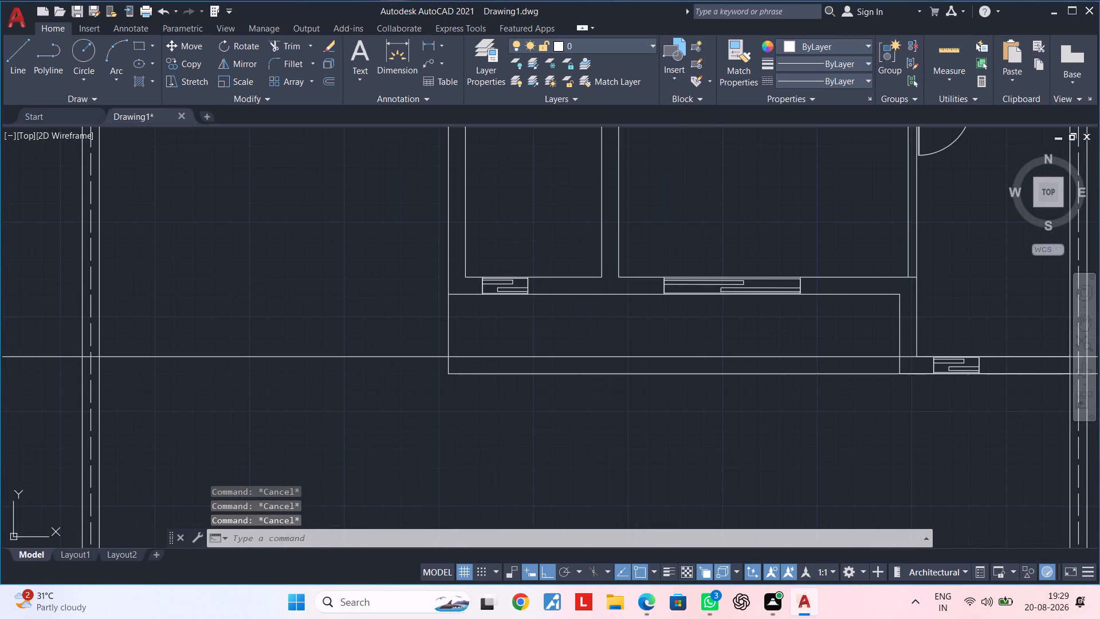
type("TR")
key("space")
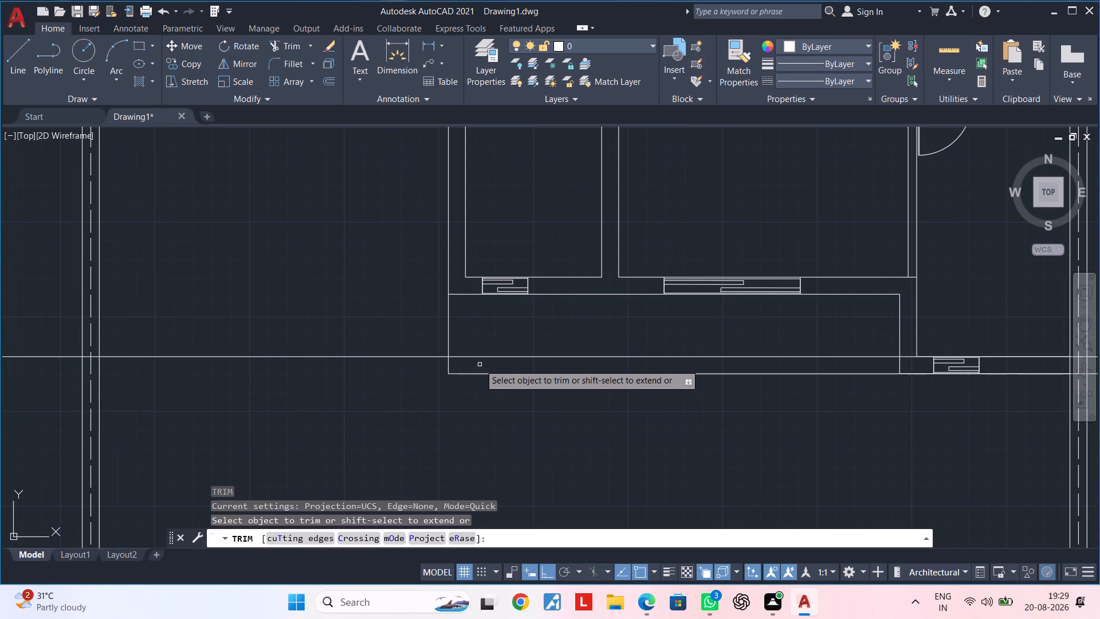
middle_click_drag(569, 433, 509, 440)
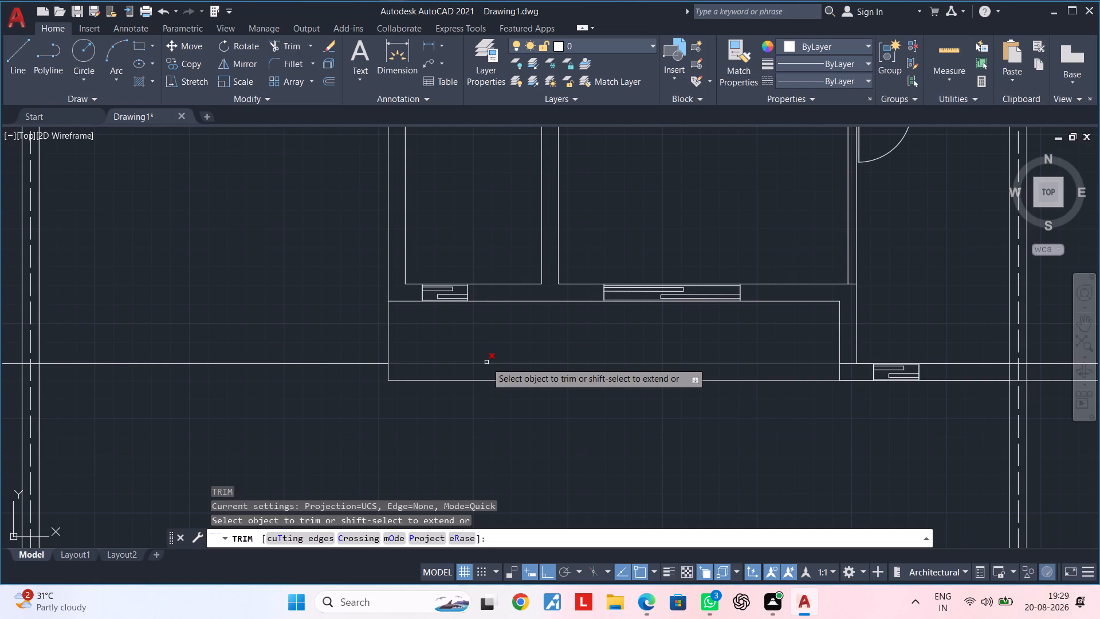
left_click(486, 362)
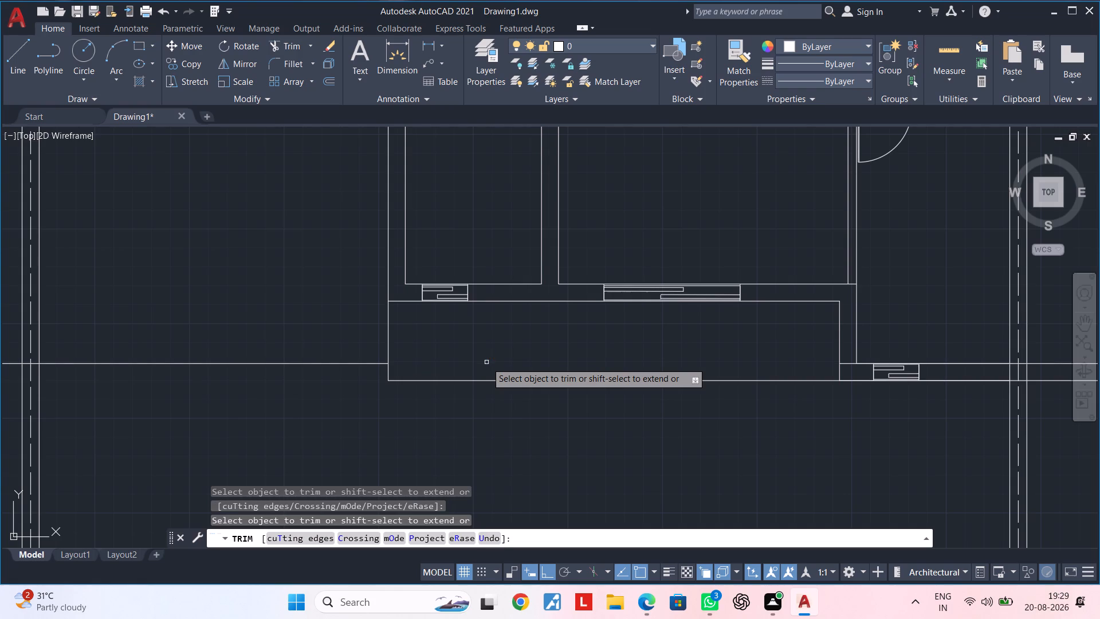
middle_click_drag(542, 414, 542, 378)
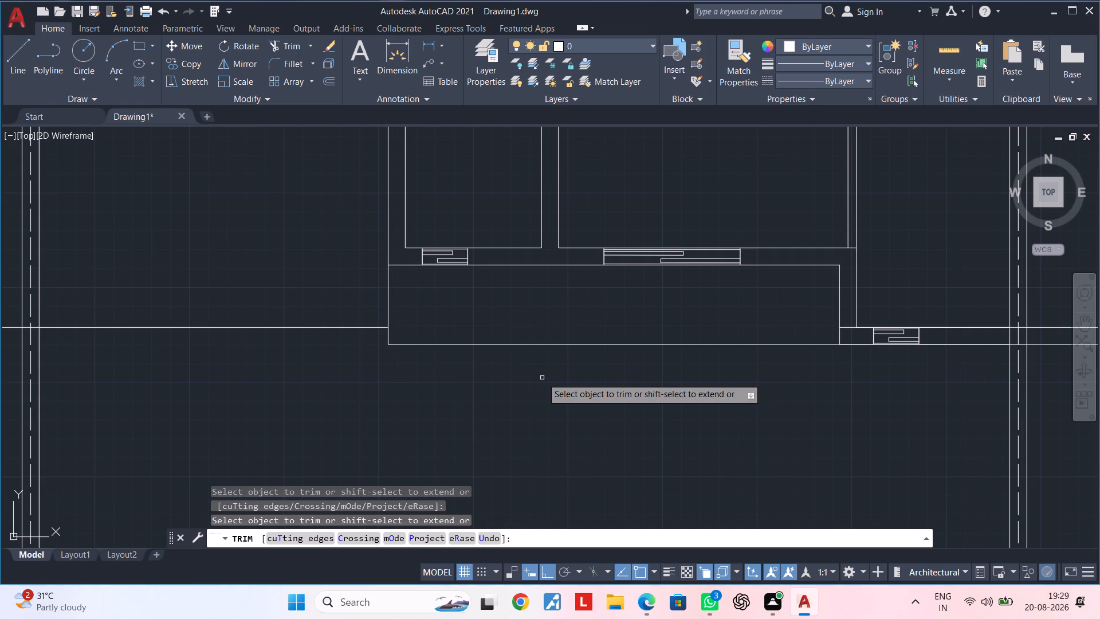
key("Escape")
key("Escape")
key("Escape")
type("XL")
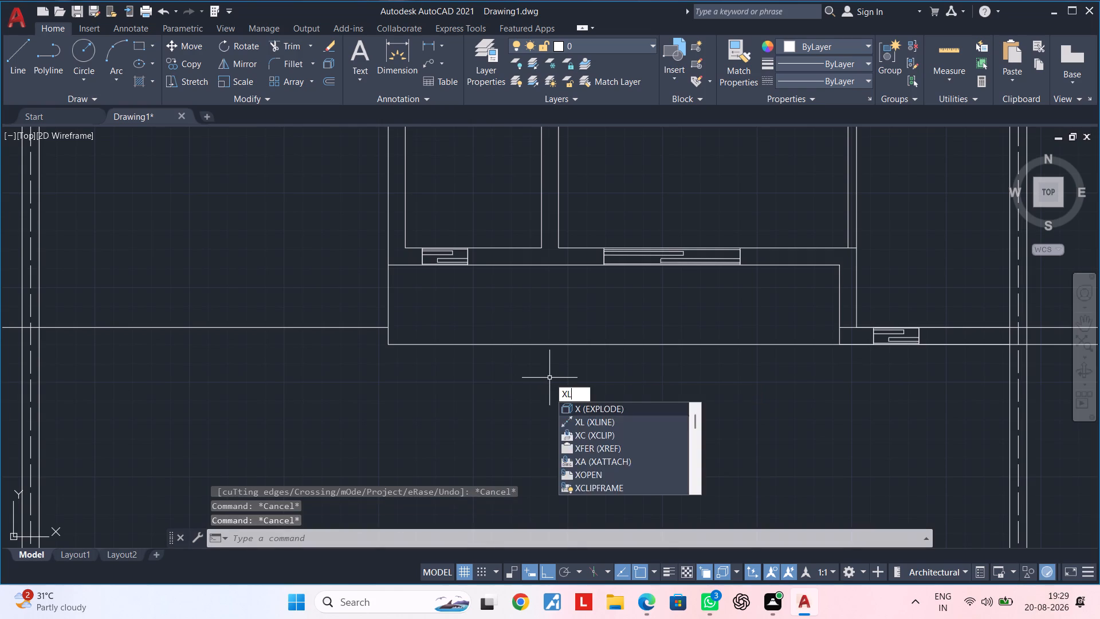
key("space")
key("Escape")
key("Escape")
Draw a vertical line from the outer wall face, aligned with the narrow room's inner right wall face, down to the bottom outline.
type("L")
key("space")
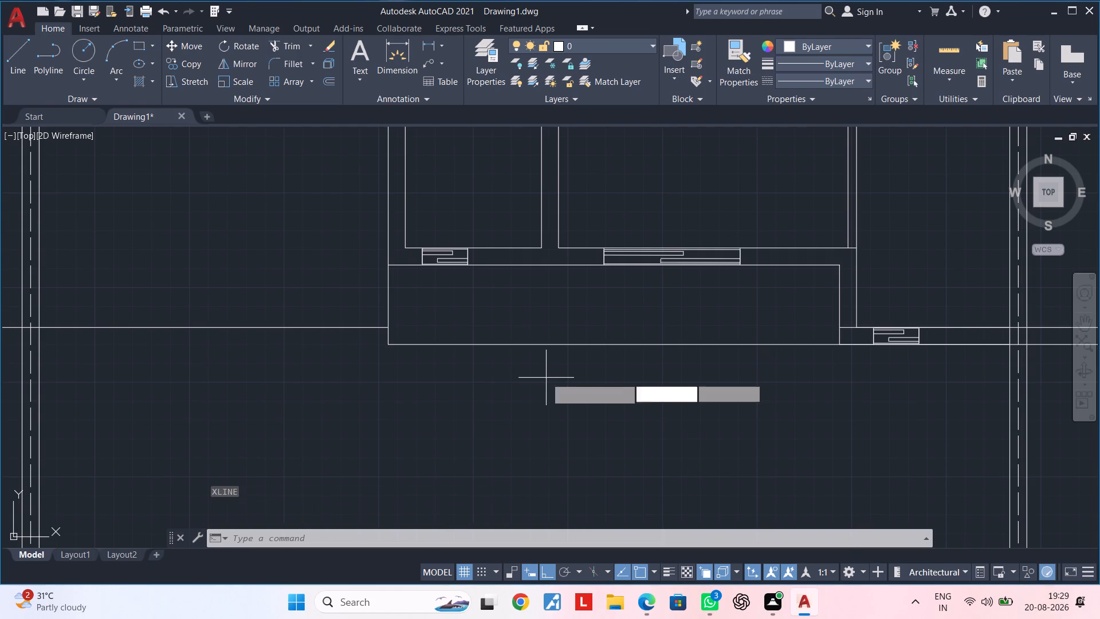
left_click(543, 266)
left_click(545, 344)
key("Escape")
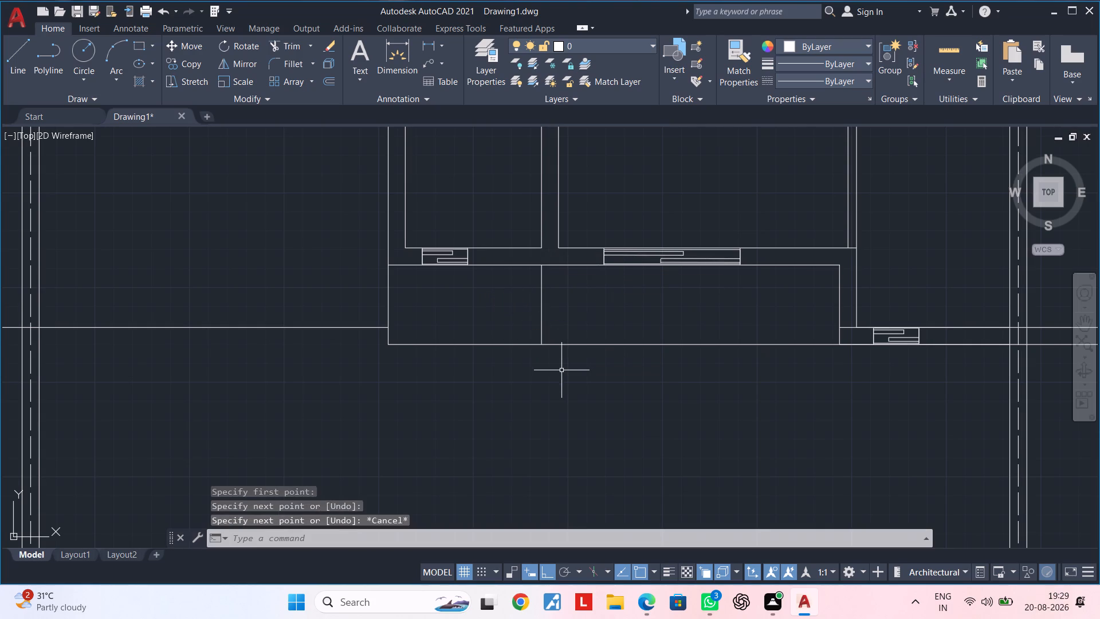
key("Escape")
key("Escape")
key("Escape")
key("Escape")
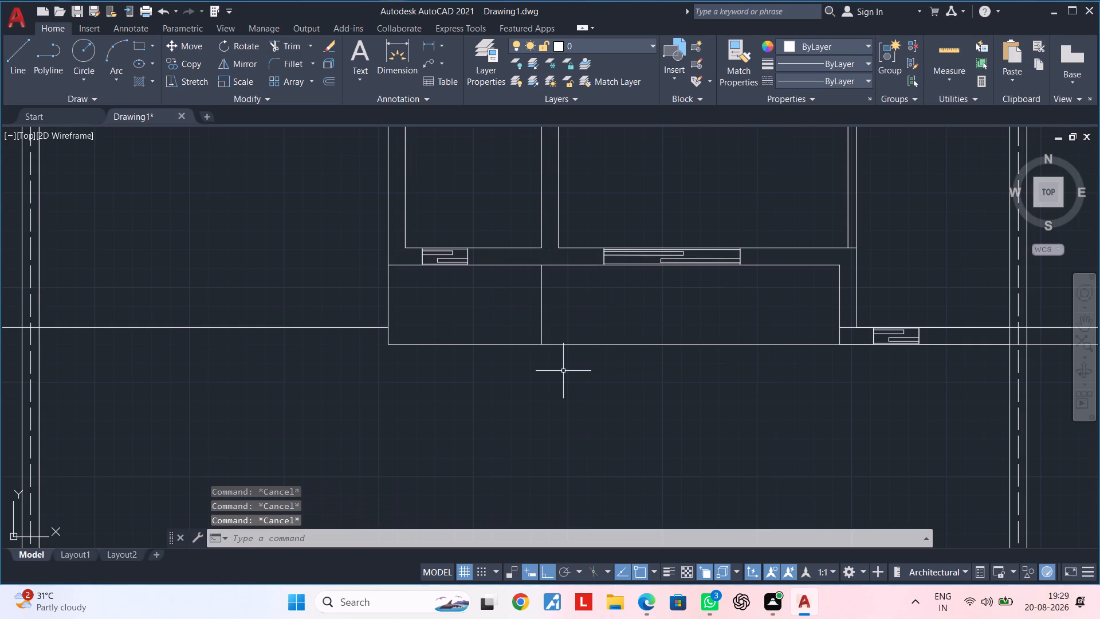
Offset the bottom outline line 1' outward, below the lower rooms.
middle_click_drag(563, 370, 564, 347)
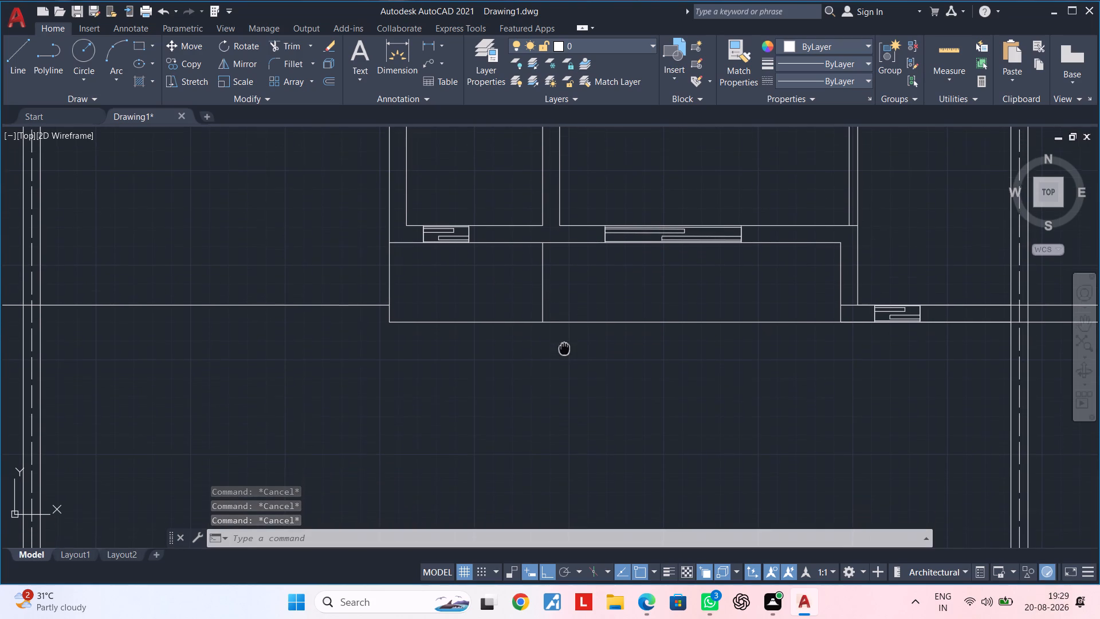
middle_click_drag(564, 347, 564, 346)
key("Escape")
key("Escape")
key("Escape")
key("Escape")
key("Escape")
key("Escape")
key("Escape")
key("Escape")
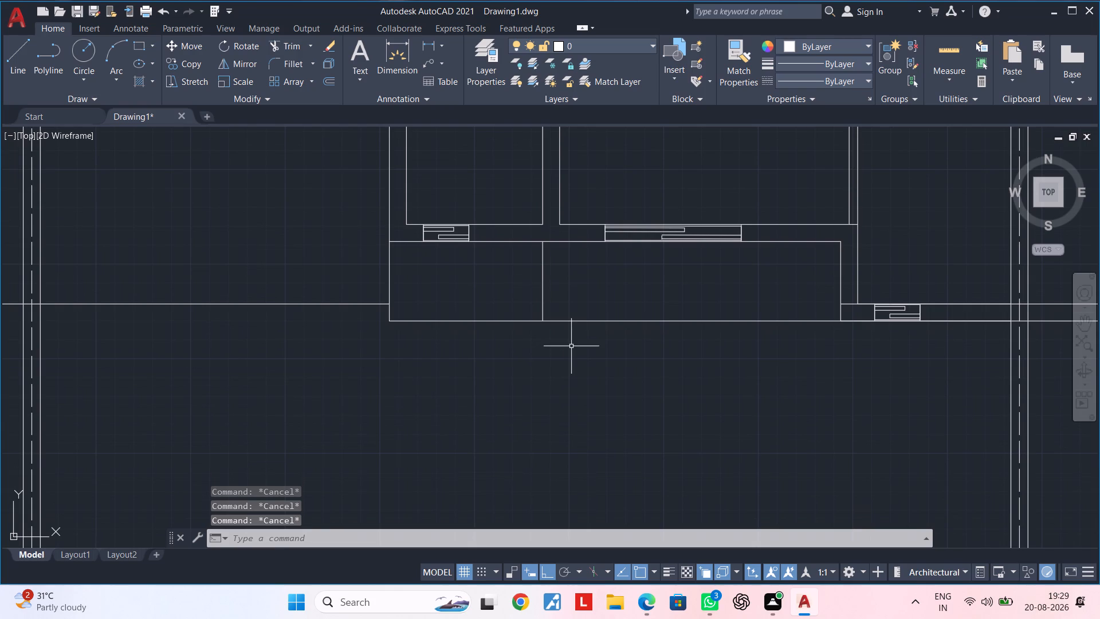
key("Escape")
type("OF 1'")
key("Return")
left_click(634, 320)
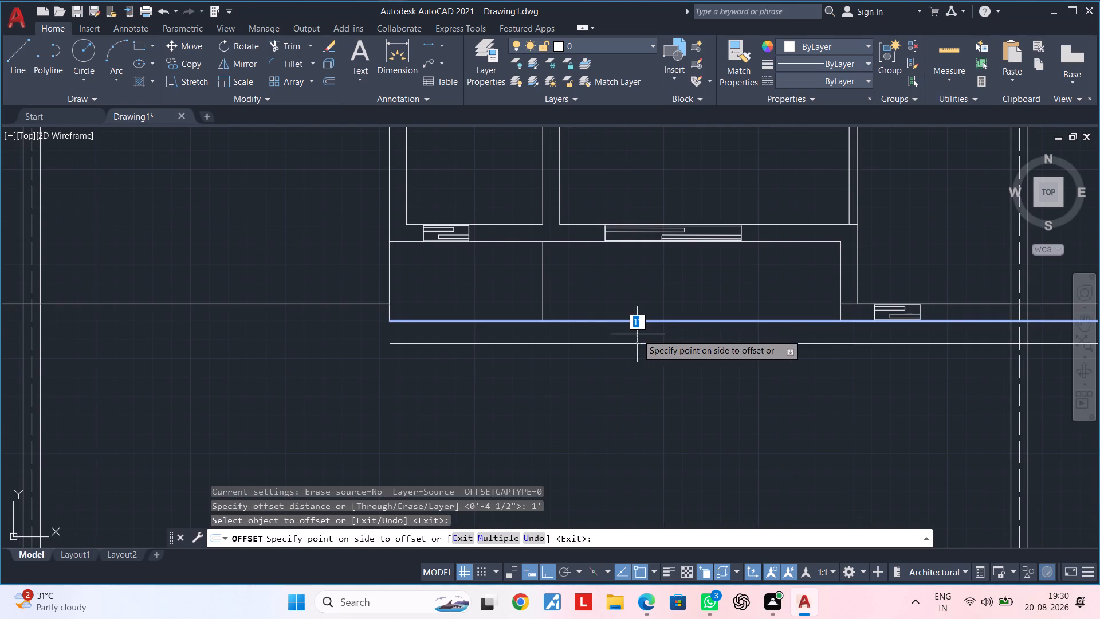
left_click(641, 349)
key("Escape")
key("Escape")
middle_click_drag(799, 395, 565, 397)
key("Escape")
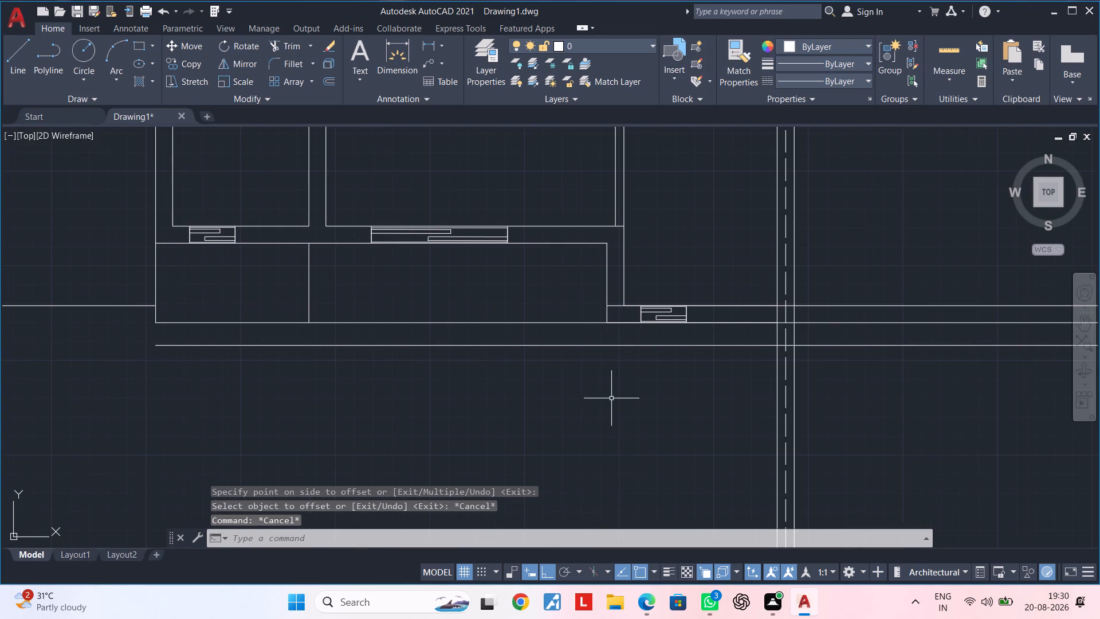
key("Escape")
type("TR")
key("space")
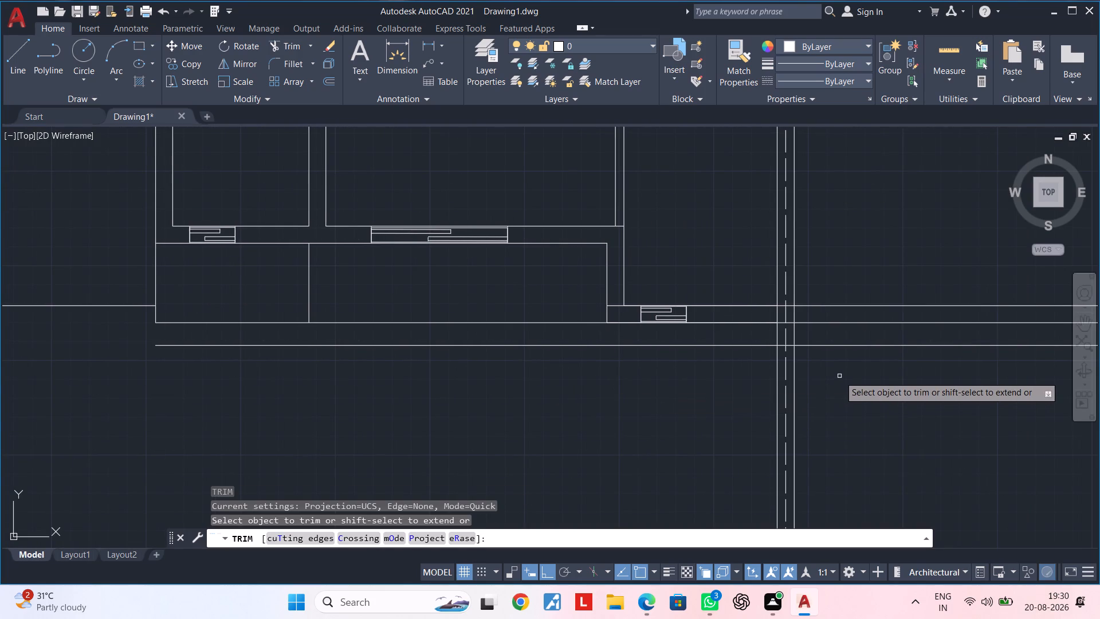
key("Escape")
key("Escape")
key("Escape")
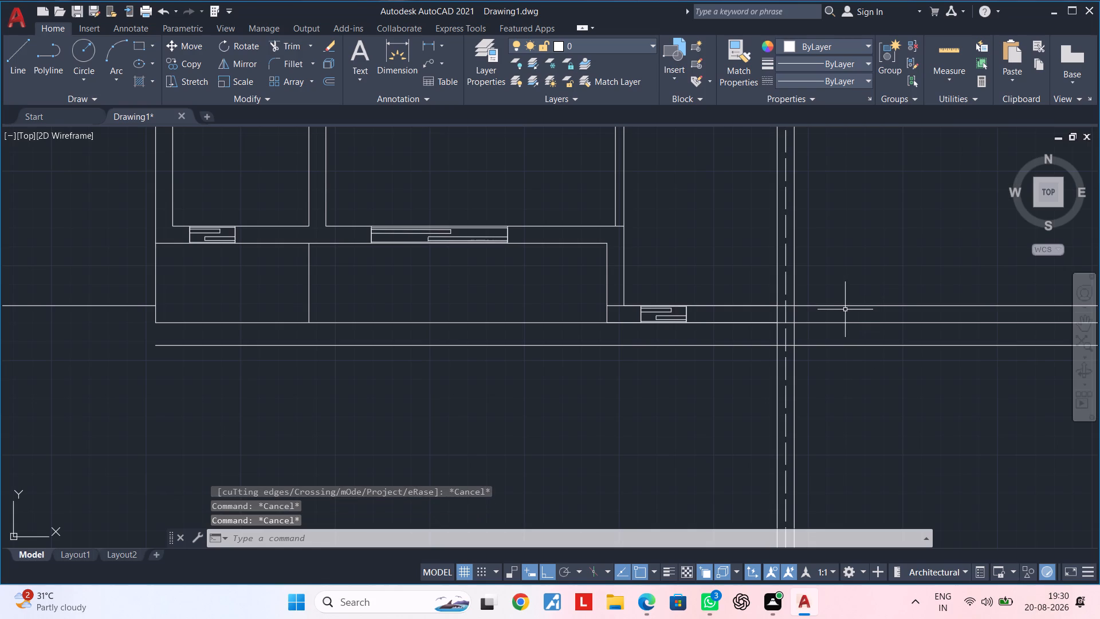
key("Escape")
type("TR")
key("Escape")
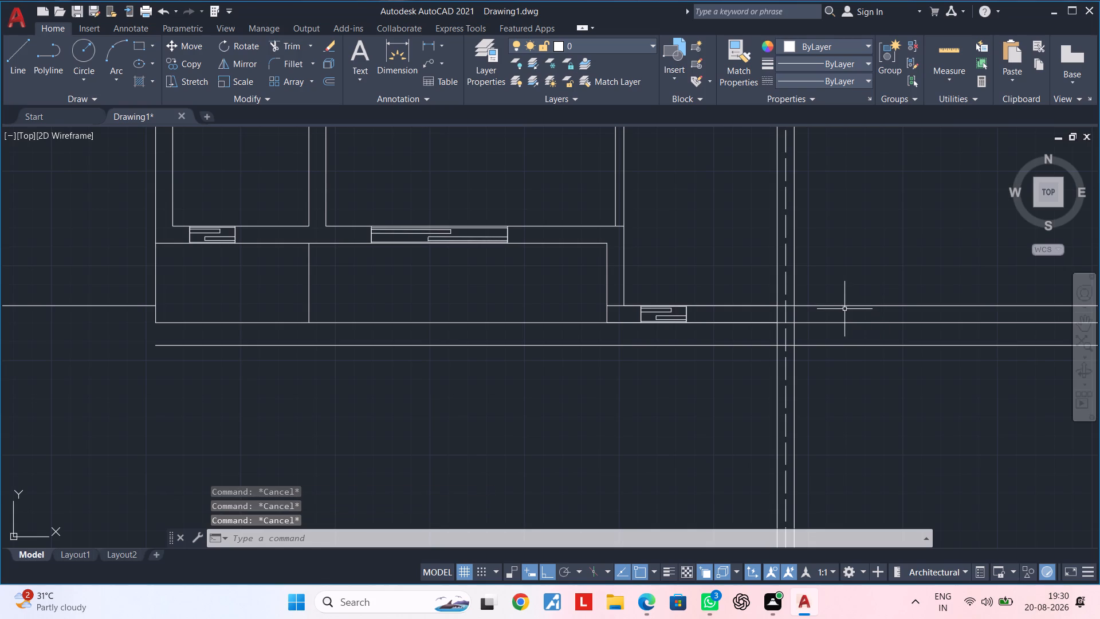
Erase the upper horizontal construction ray running along the lower-right room's inner bottom face and beyond the outer right wall.
left_click(844, 306)
key("Delete")
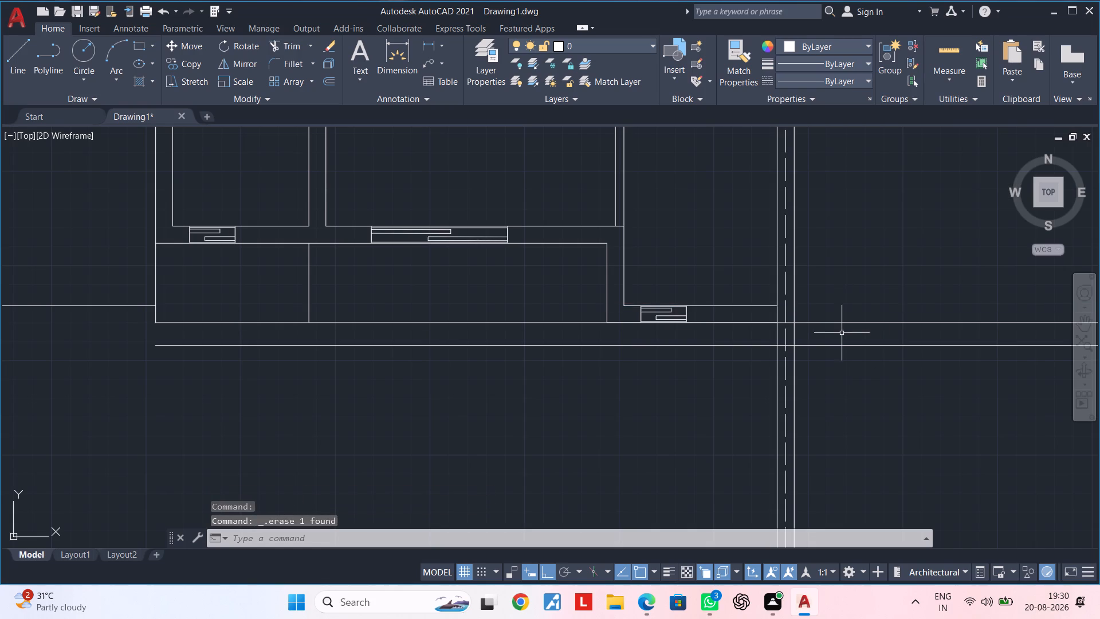
key("Escape")
key("Escape")
key("Escape")
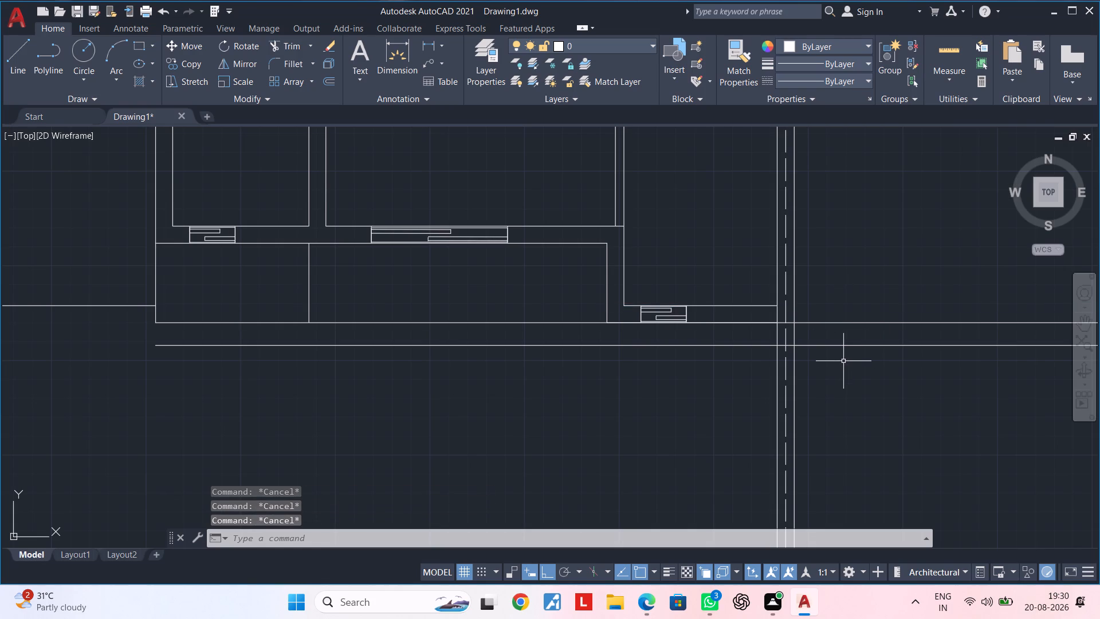
key("Escape")
Extend the vertical dividing line down to the new 1' offset line.
key("e")
type("X")
key("space")
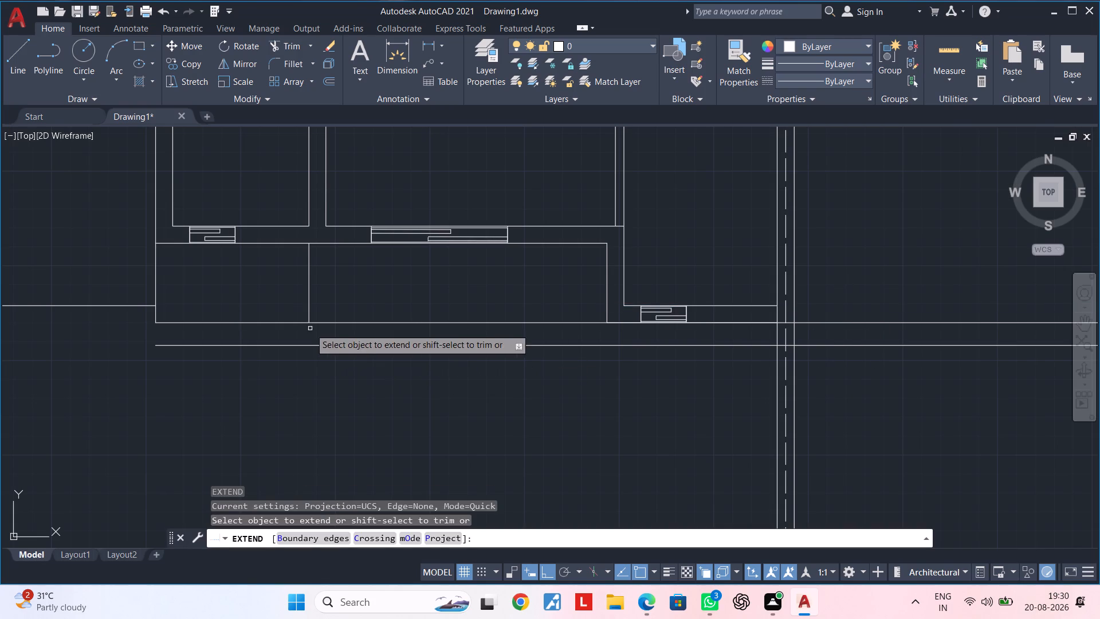
left_click(310, 303)
key("Escape")
key("Escape")
Trim the offset line left of the vertical divider, and the original bottom outline between the divider and the lower-right room's outer corner.
type("TR")
key("space")
left_click(241, 345)
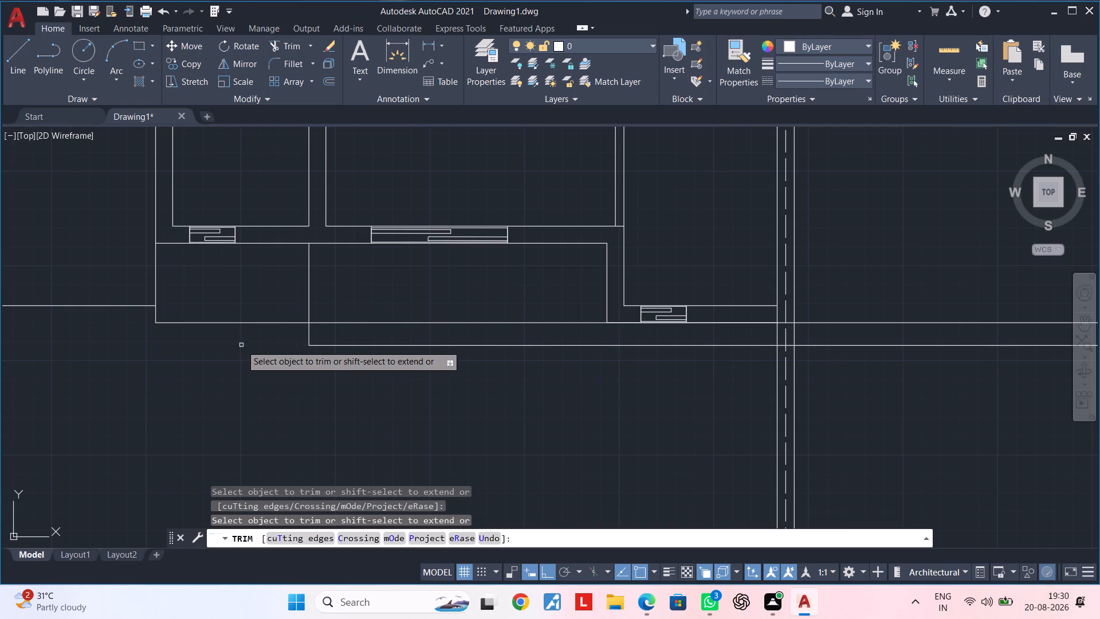
middle_click_drag(435, 383, 313, 384)
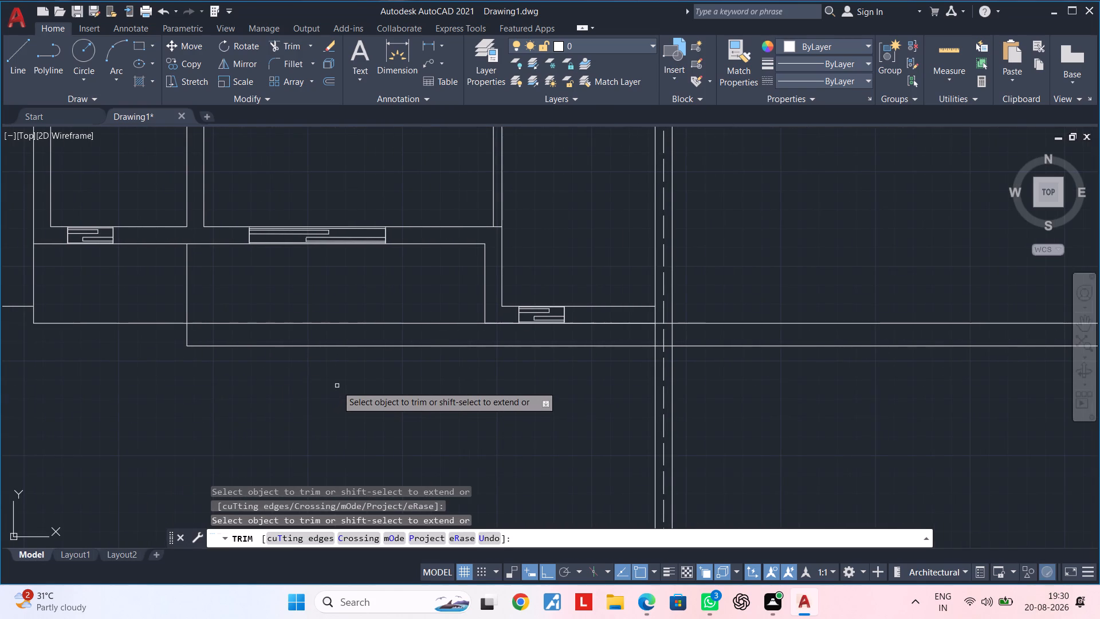
left_click(309, 325)
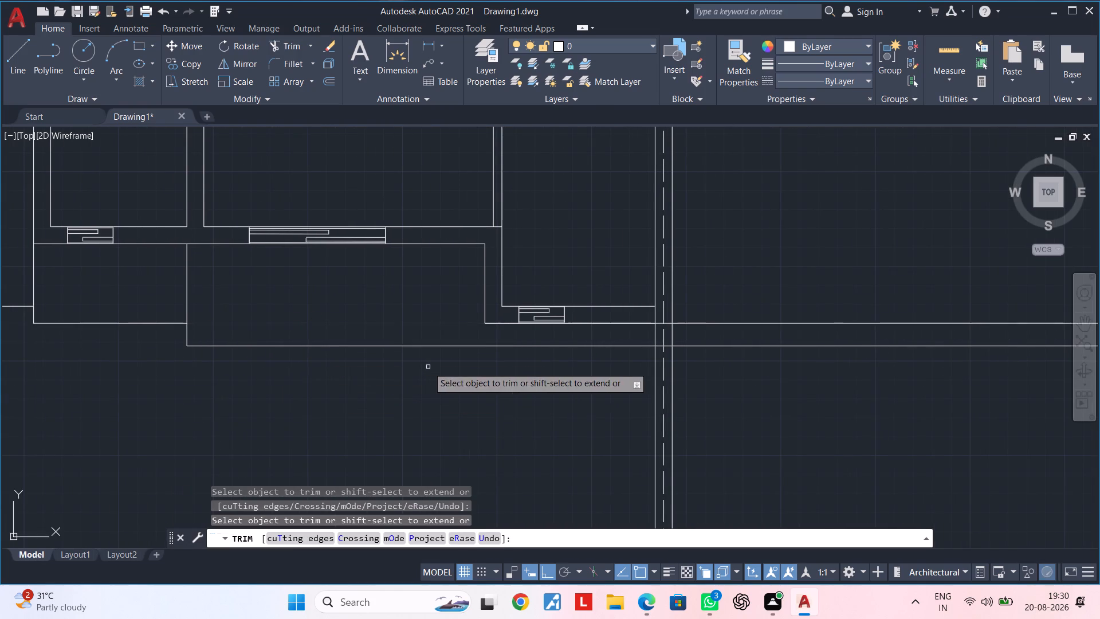
middle_click_drag(431, 367, 385, 367)
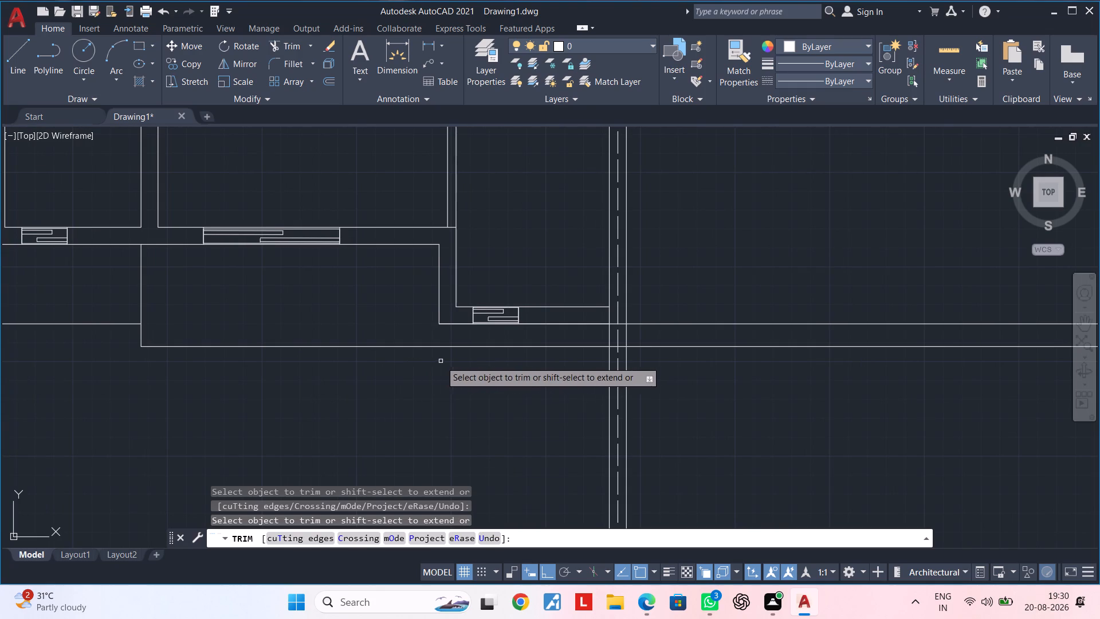
middle_click_drag(442, 361, 414, 375)
key("Escape")
key("Escape")
key("Escape")
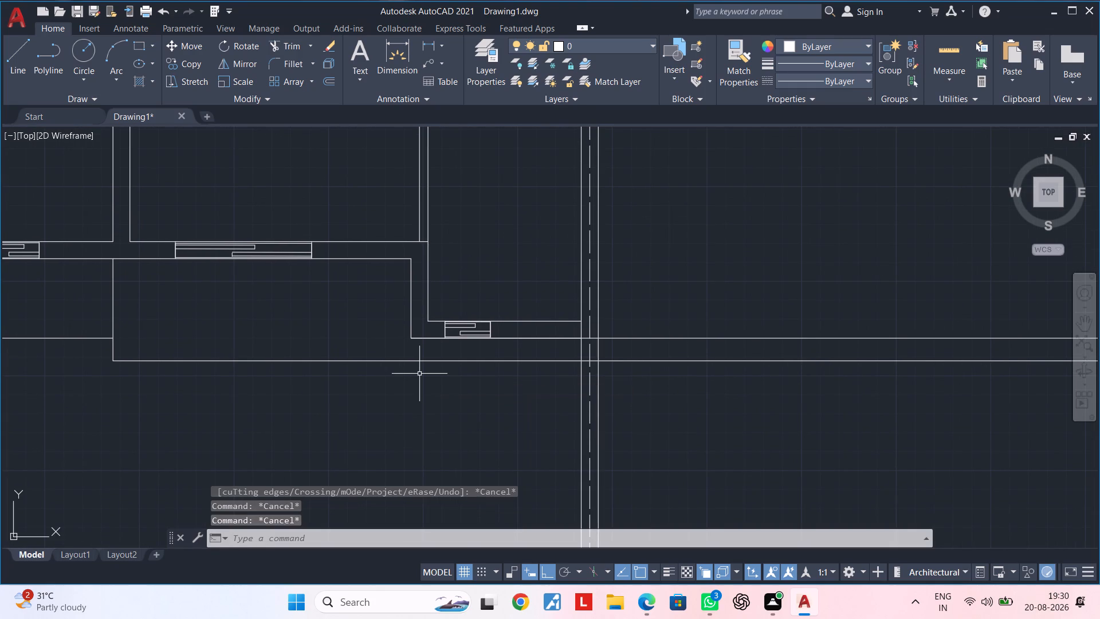
Erase the remaining original bottom outline ray that overlaps the lower-right room's outer wall face and continues past the outer right wall.
left_click(680, 339)
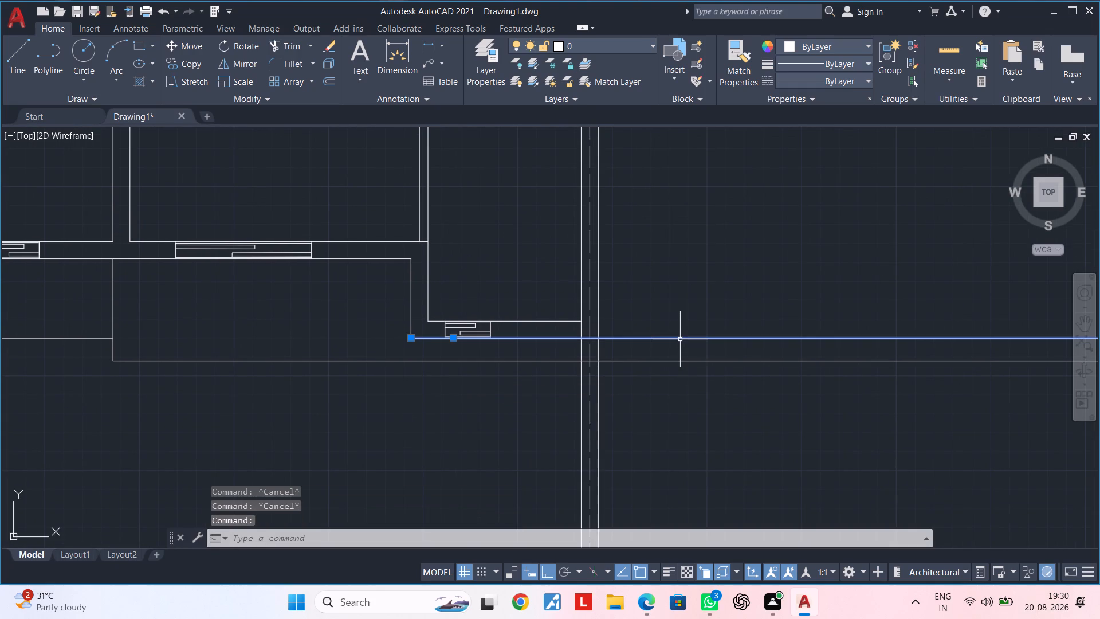
key("Delete")
Draw a short vertical line from the lower-right room's outer bottom face, aligned with its inner left face, down to the offset line.
middle_click_drag(656, 368, 730, 363)
key("Escape")
key("Escape")
key("l")
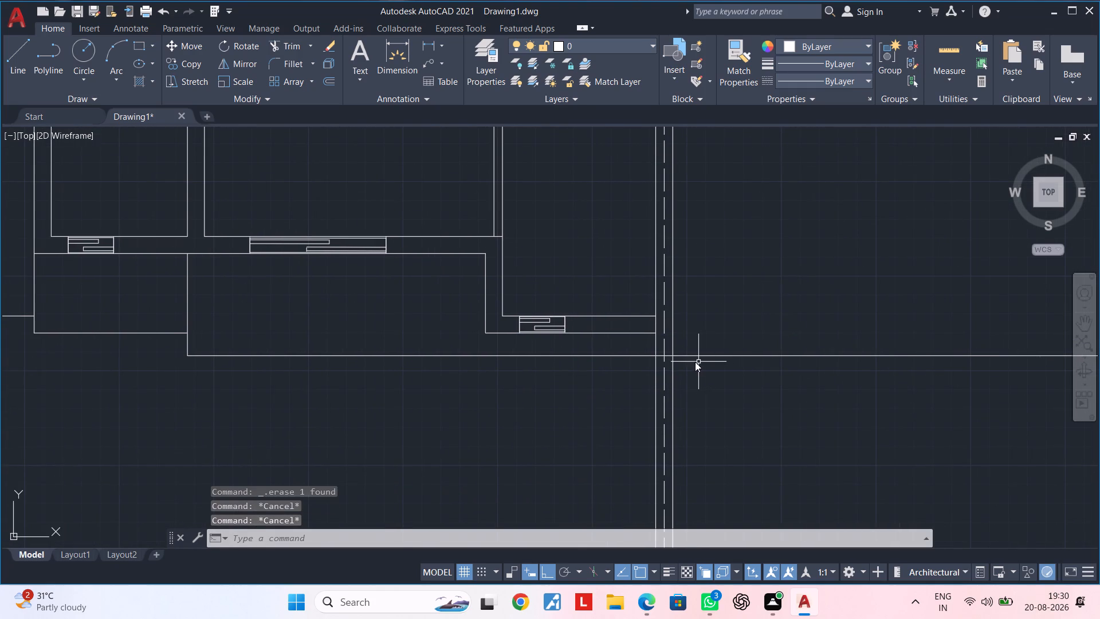
key("space")
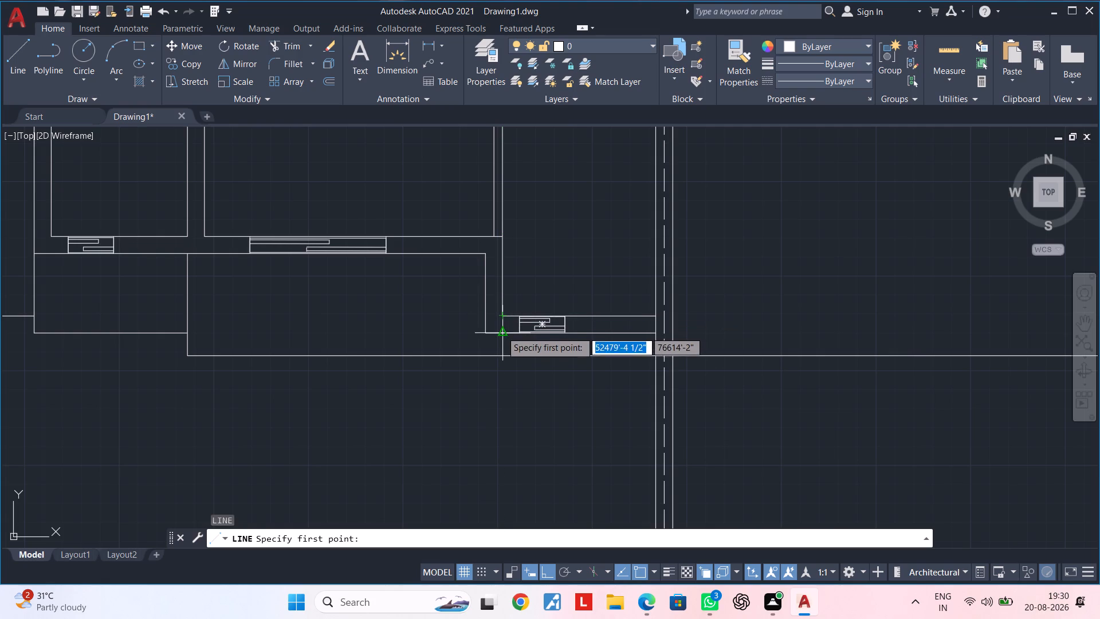
left_click(502, 333)
left_click(503, 355)
key("Escape")
key("Escape")
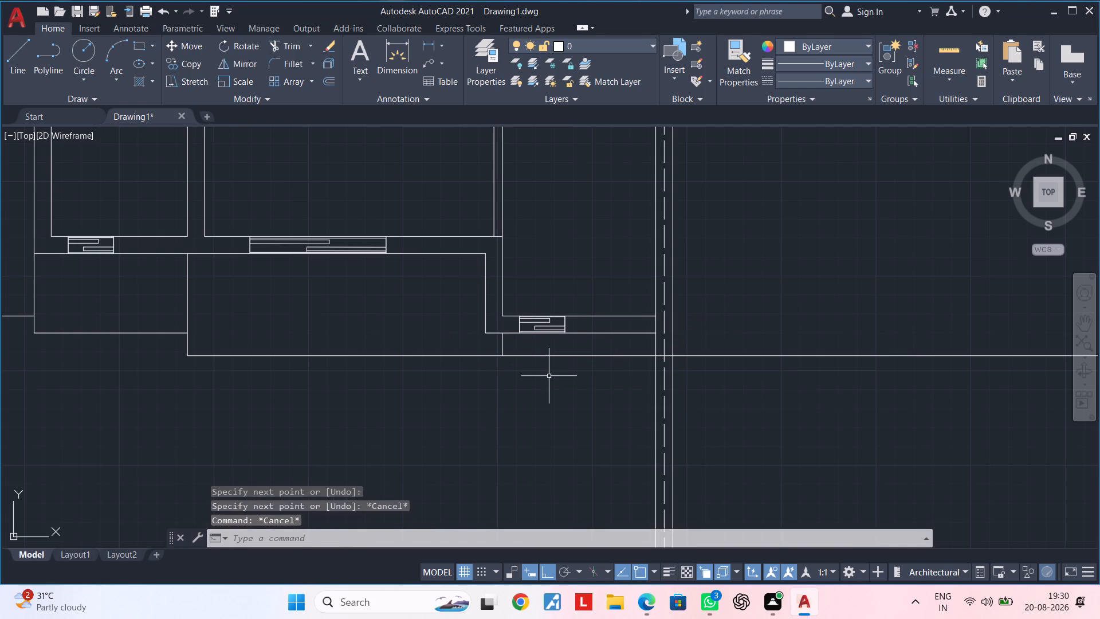
key("Escape")
key("Escape")
Trim the 1' offset line between the short vertical line and the outer right wall.
key("t")
key("r")
key("space")
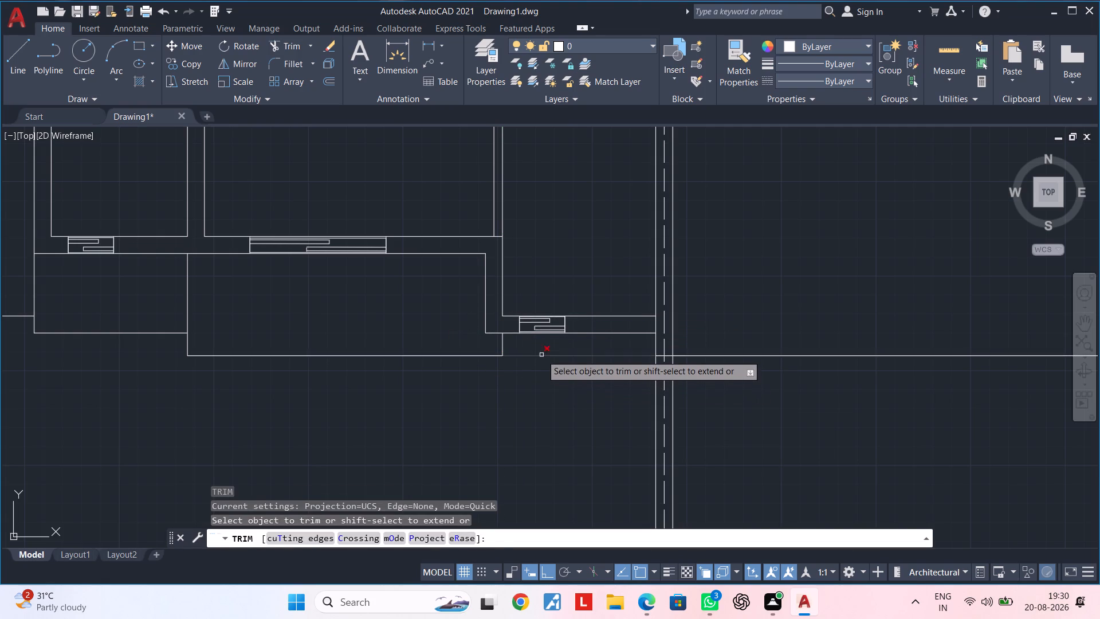
left_click(541, 355)
scroll(536, 373, "down", 2)
key("Escape")
key("Escape")
Erase the leftover horizontal rays: one continuing beyond the outer right wall and one running left from the lower outline.
left_click(657, 379)
left_click(645, 328)
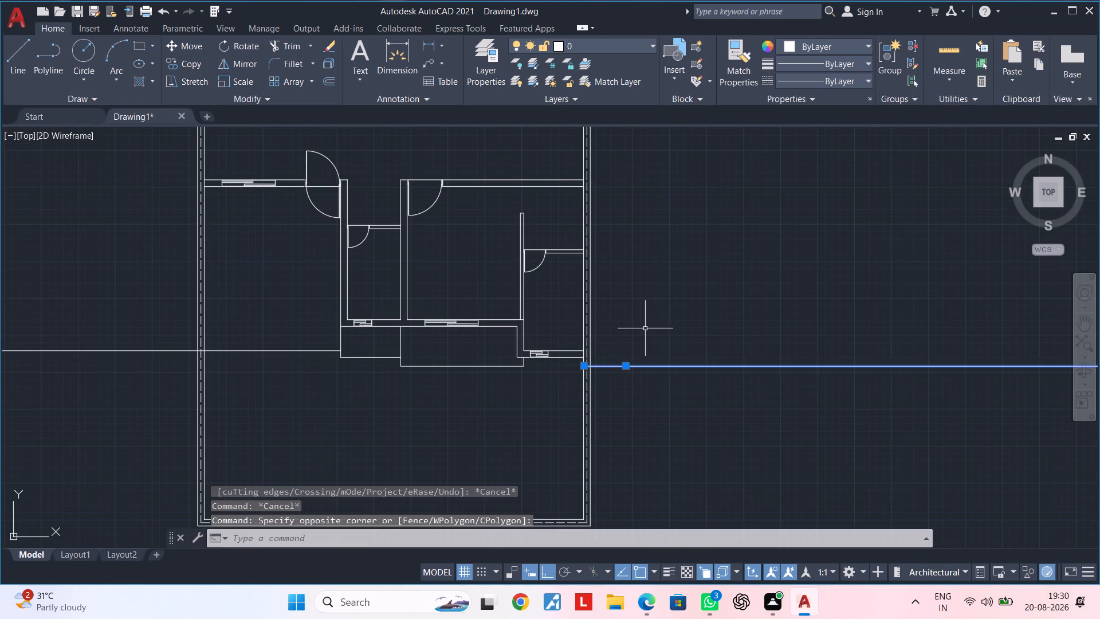
key("Delete")
middle_click_drag(795, 329, 879, 320)
middle_click_drag(535, 373, 626, 370)
scroll(468, 361, "up", 2)
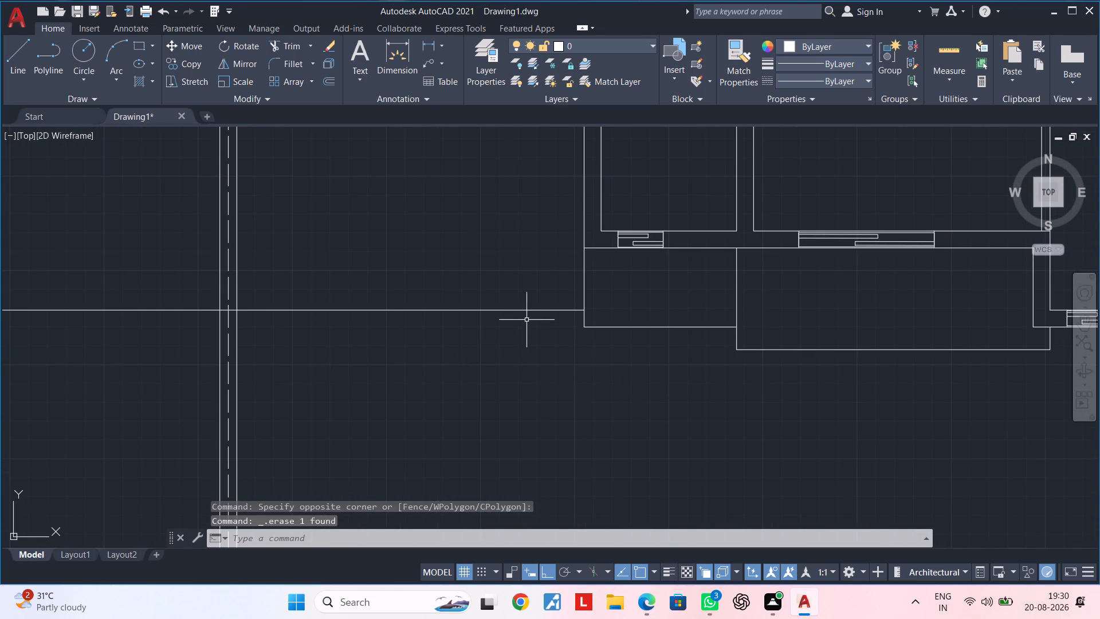
left_click(527, 309)
key("Delete")
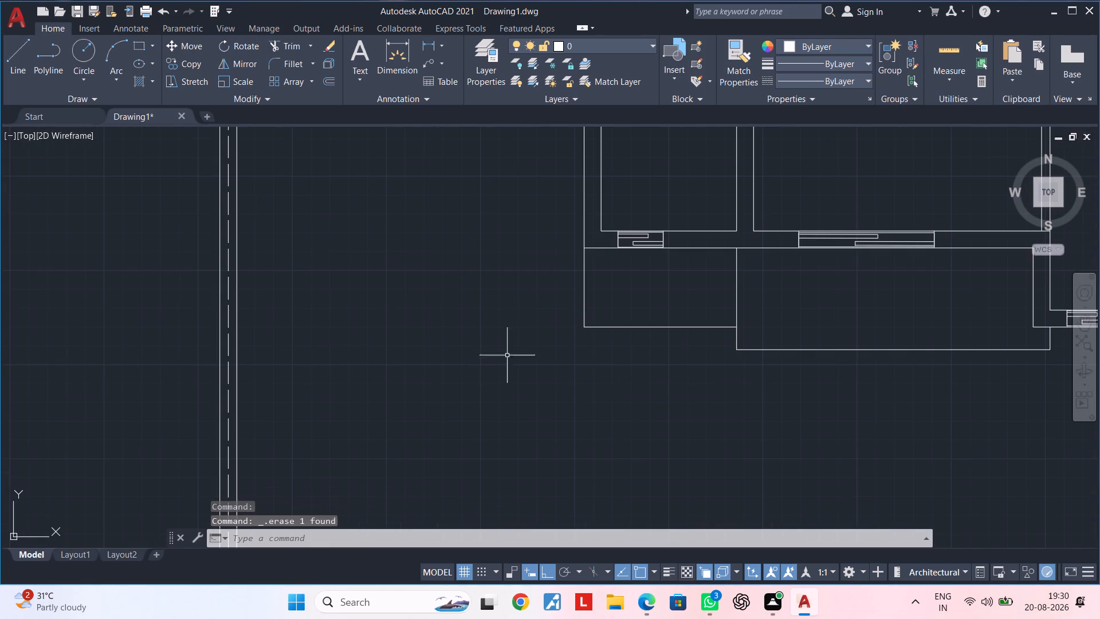
Match the outer right wall's dashed centre line properties onto the stepped outline's short vertical line and lowest horizontal line.
scroll(666, 382, "down", 2)
middle_click_drag(667, 382, 511, 359)
key("Escape")
key("Escape")
middle_click_drag(533, 355, 498, 367)
key("Escape")
key("Escape")
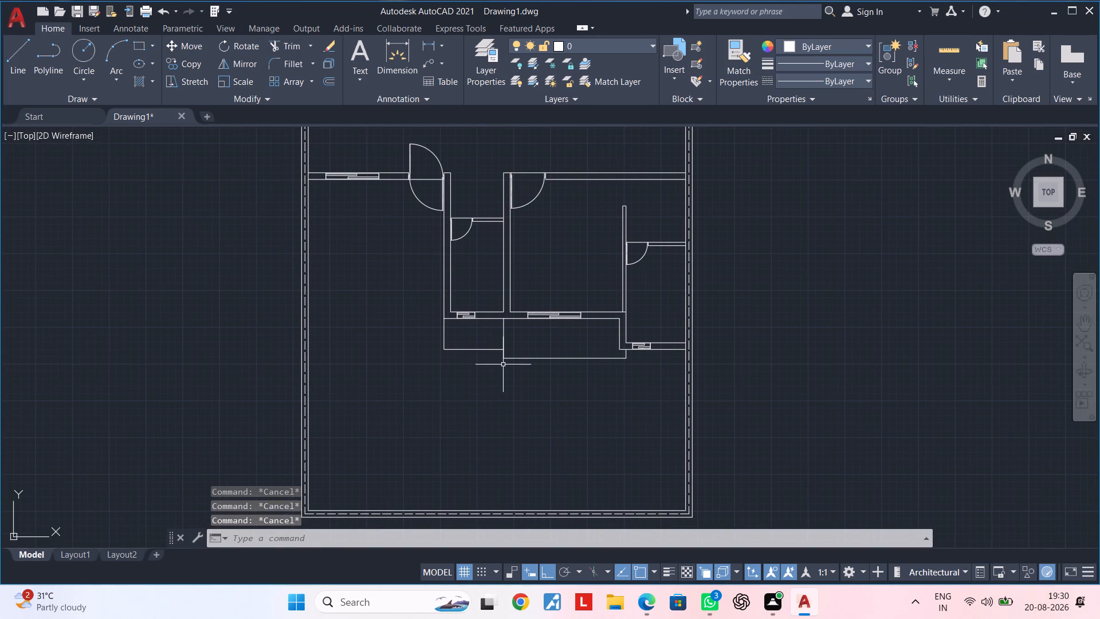
key("m")
key("a")
key("space")
middle_click_drag(513, 359, 513, 383)
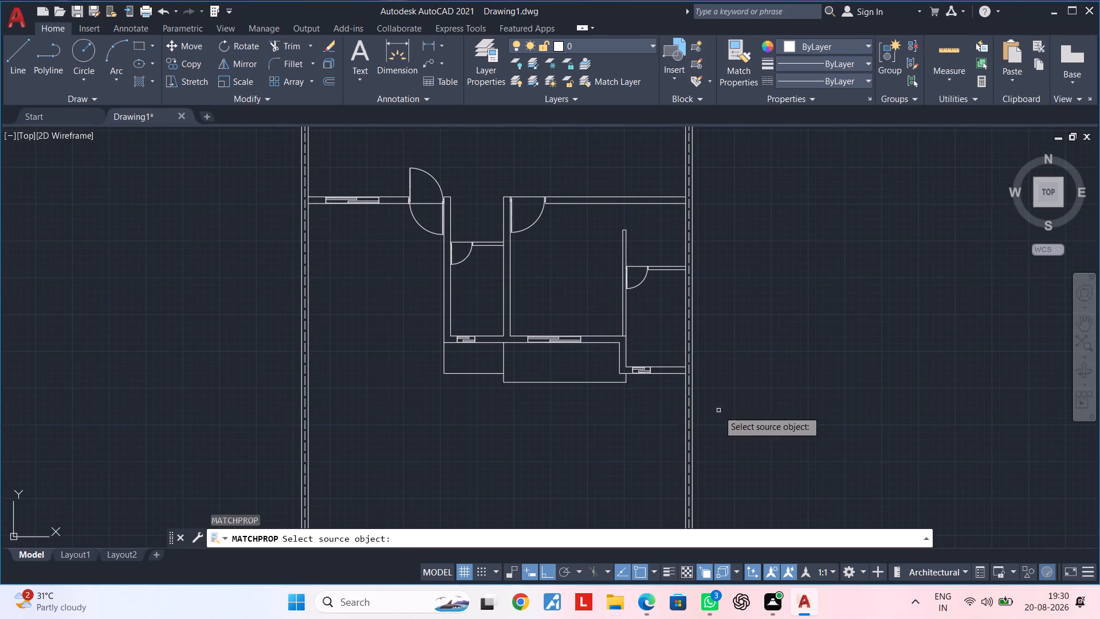
scroll(681, 396, "up", 2)
left_click(700, 390)
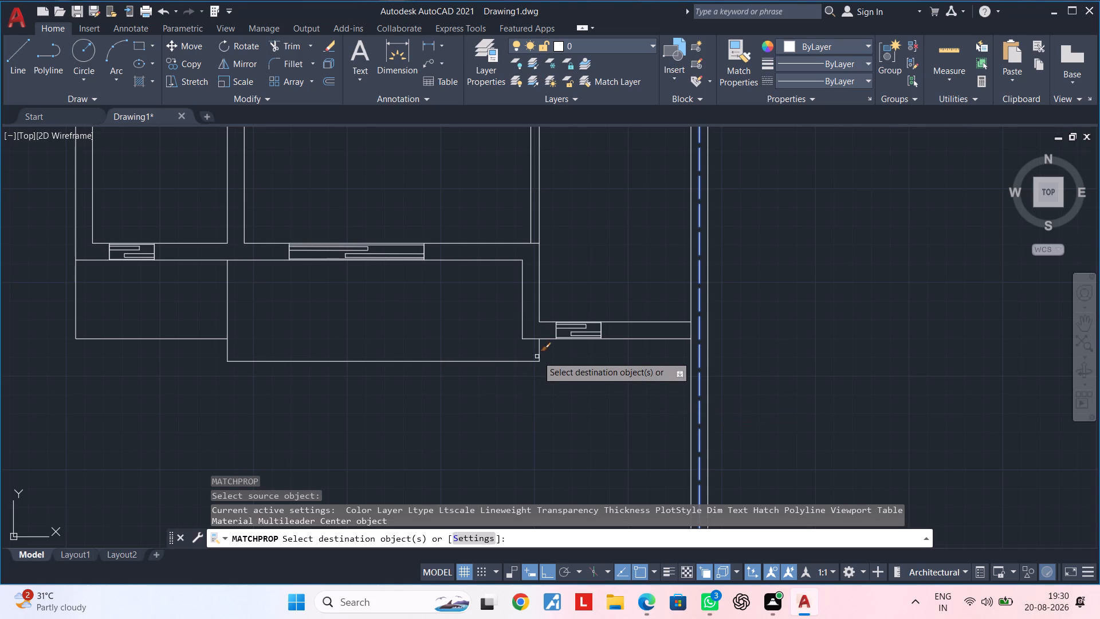
scroll(540, 349, "up", 2)
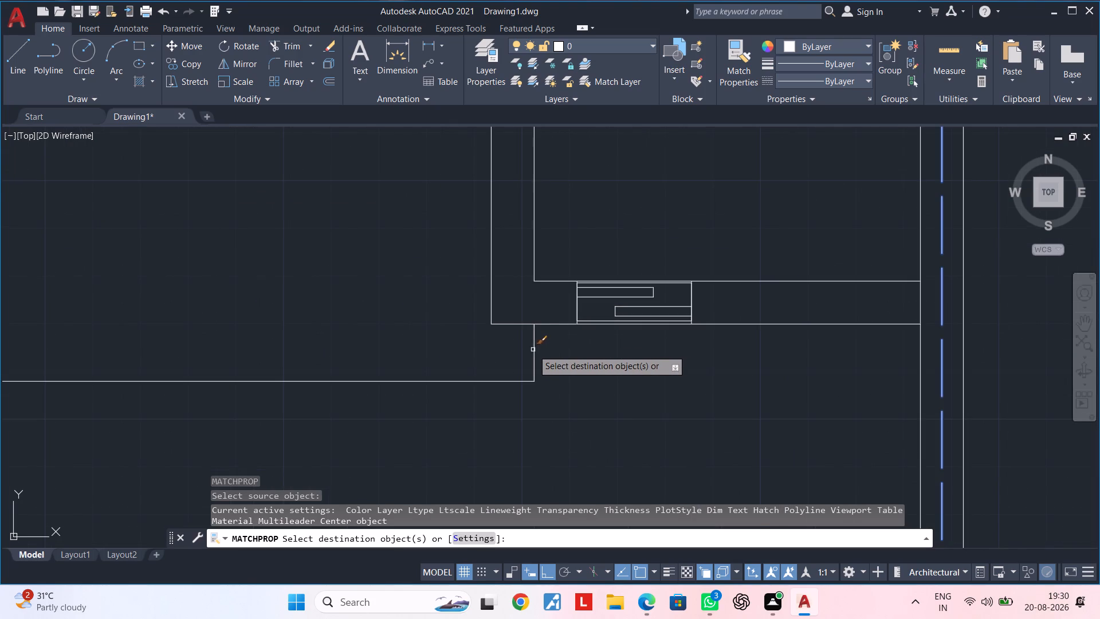
left_click(535, 350)
left_click(547, 352)
left_click(509, 352)
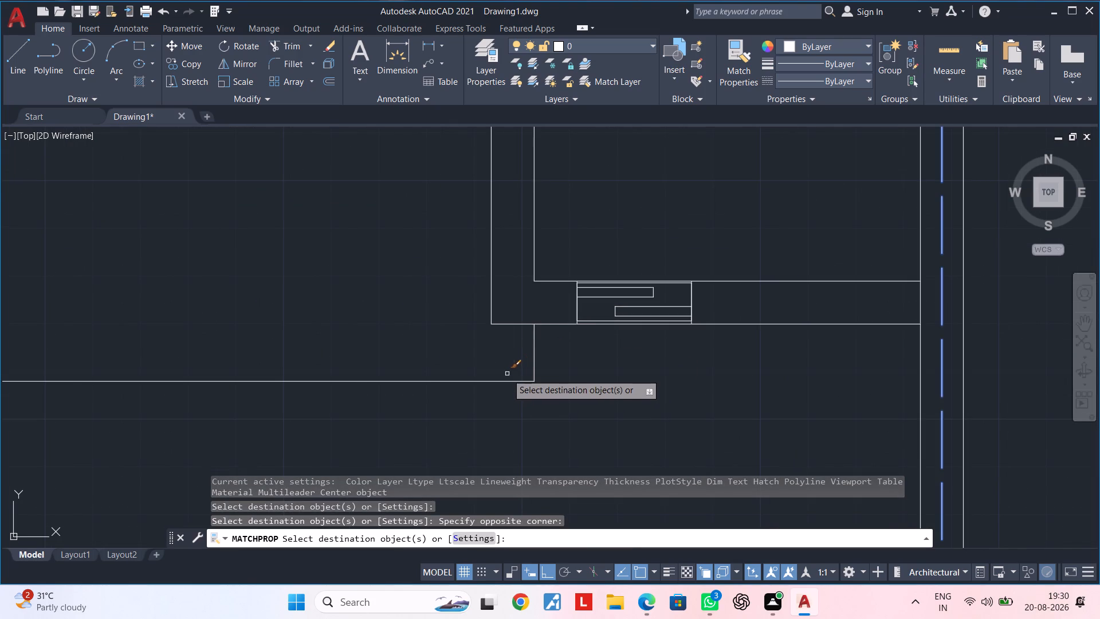
left_click(503, 380)
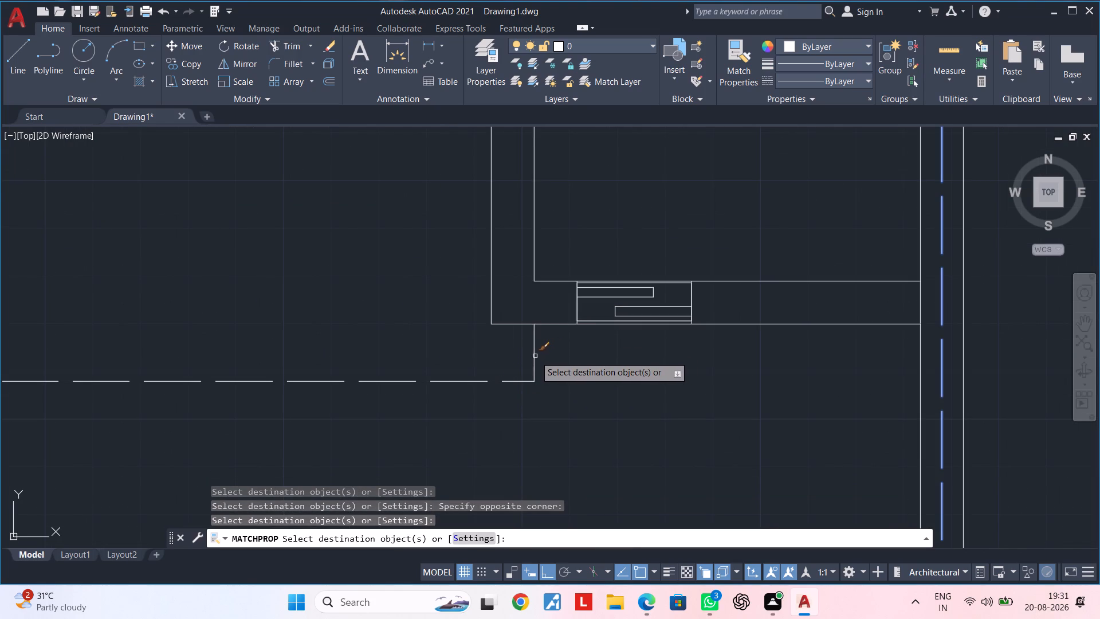
triple_click(535, 356)
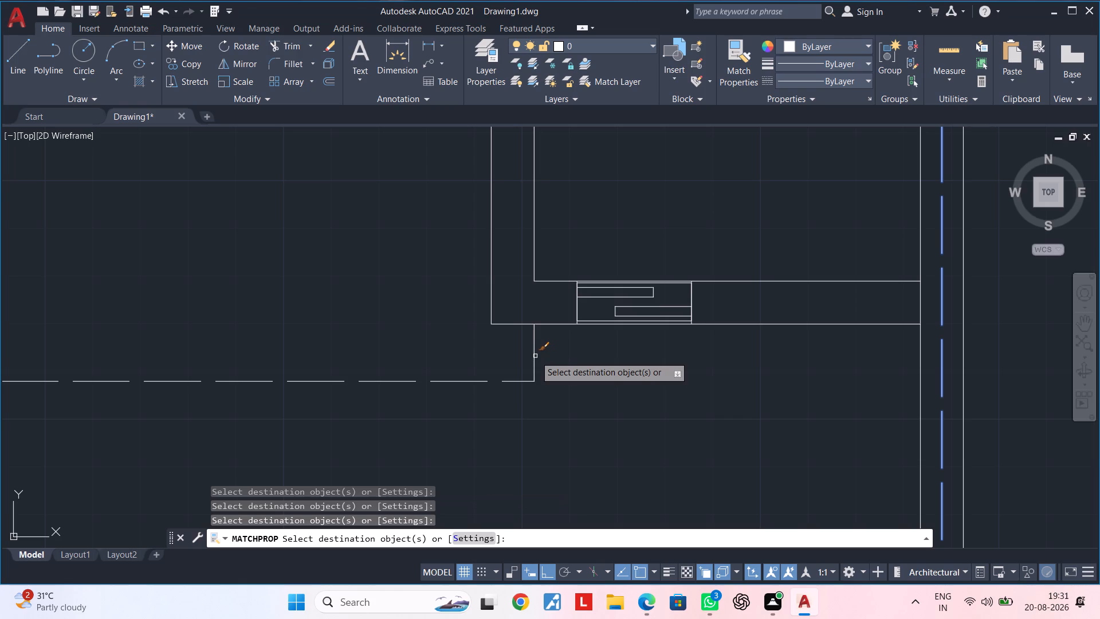
double_click(535, 356)
Apply the same dashed properties to the vertical divider and to the bottom and left lines of the smaller outline section.
scroll(482, 355, "down", 3)
scroll(282, 327, "up", 2)
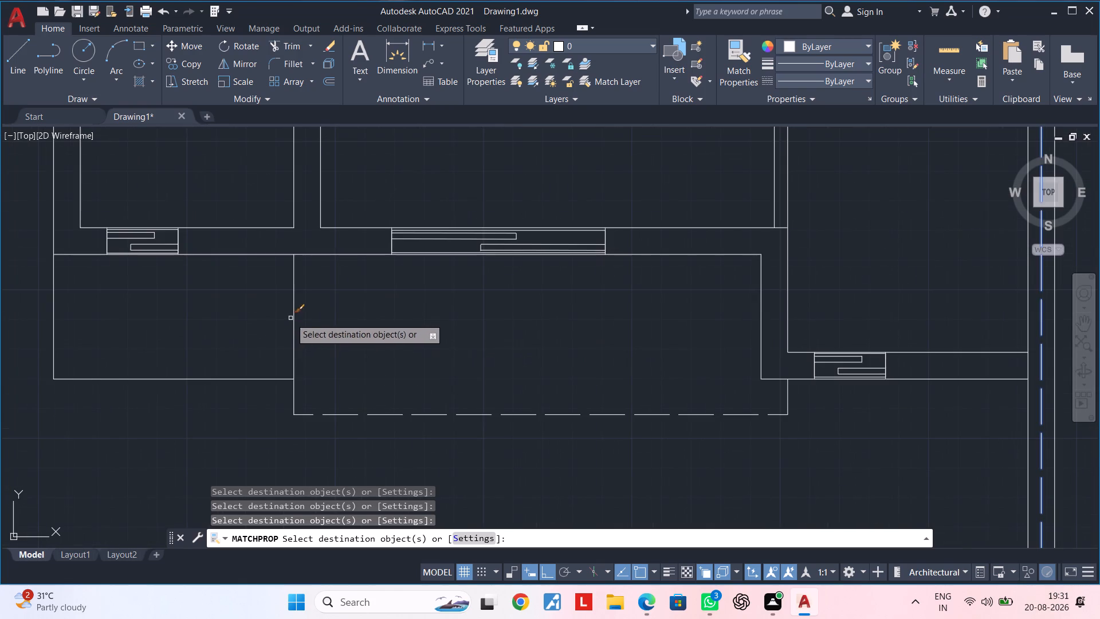
left_click(294, 315)
left_click(264, 381)
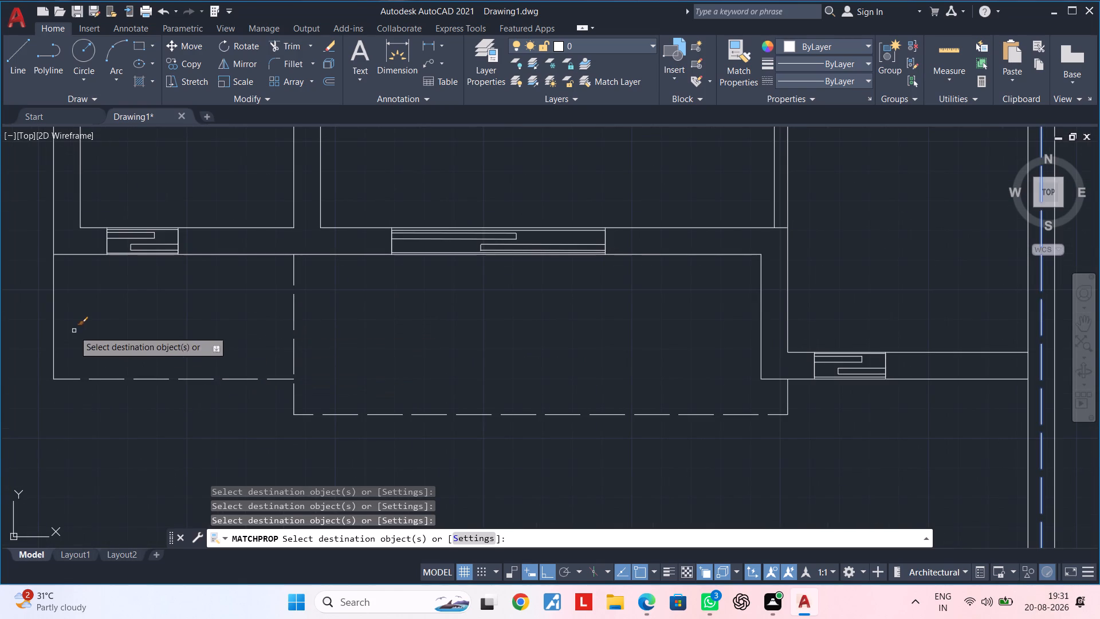
left_click(54, 327)
scroll(141, 327, "down", 3)
middle_click_drag(170, 328, 395, 323)
scroll(382, 323, "up", 2)
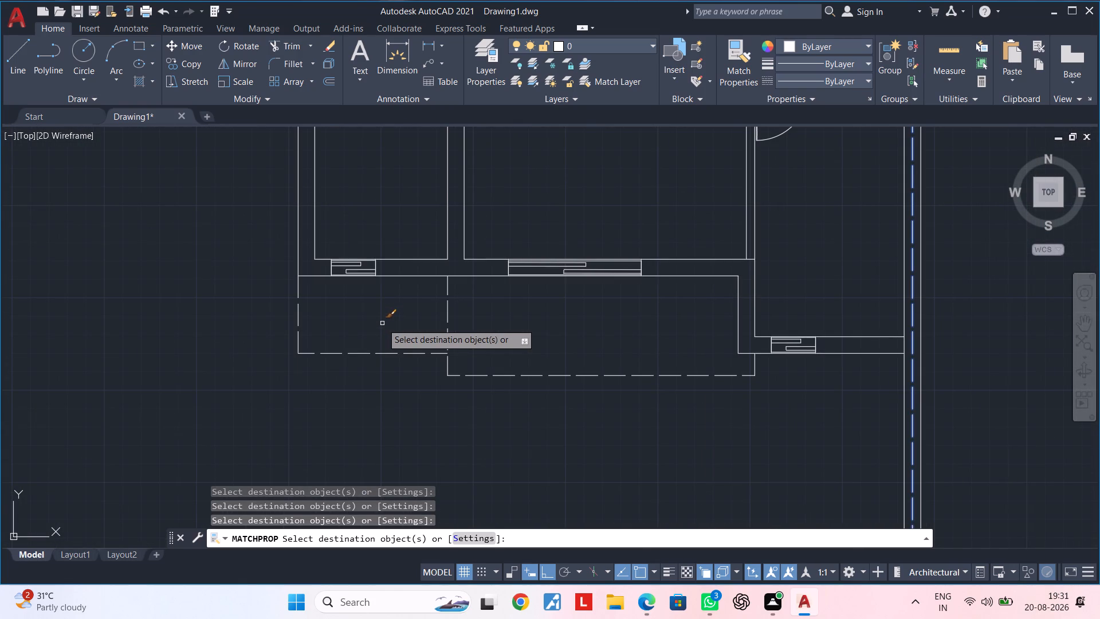
scroll(382, 323, "down", 2)
middle_click_drag(382, 323, 524, 322)
key("Escape")
key("Escape")
middle_click_drag(462, 342, 529, 341)
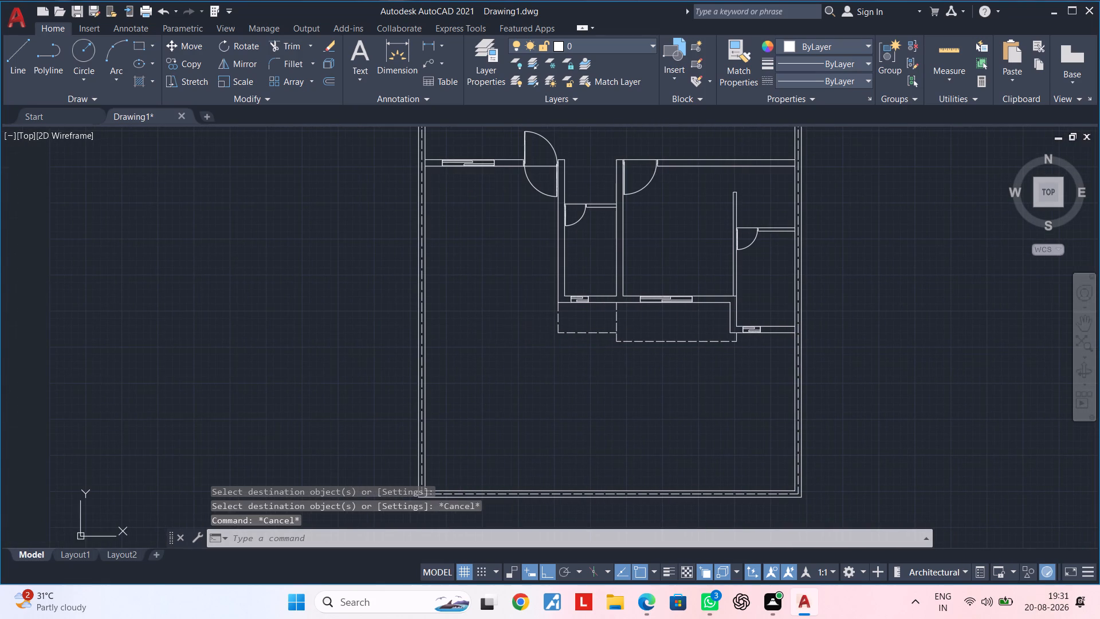
key("Escape")
key("Escape")
Draw a horizontal line about 15'-6" long from the dashed outline's lower-left corner to the outer left wall's inner face.
scroll(561, 343, "up", 2)
middle_click_drag(505, 352, 511, 387)
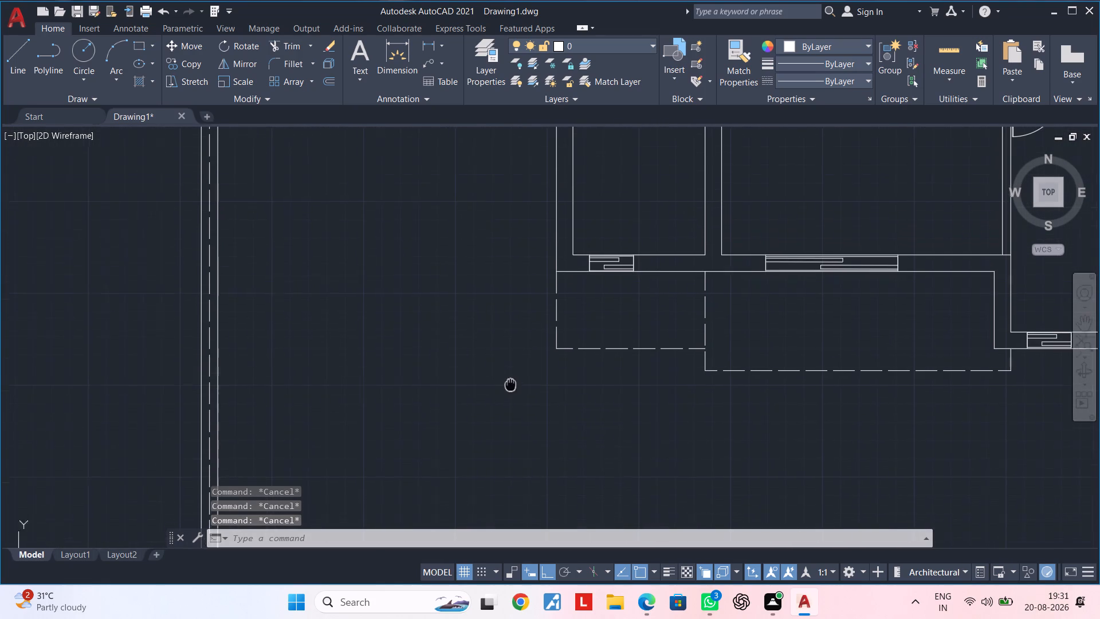
middle_click_drag(511, 387, 512, 390)
key("Escape")
key("Escape")
key("Escape")
key("Escape")
key("Escape")
type("L")
key("space")
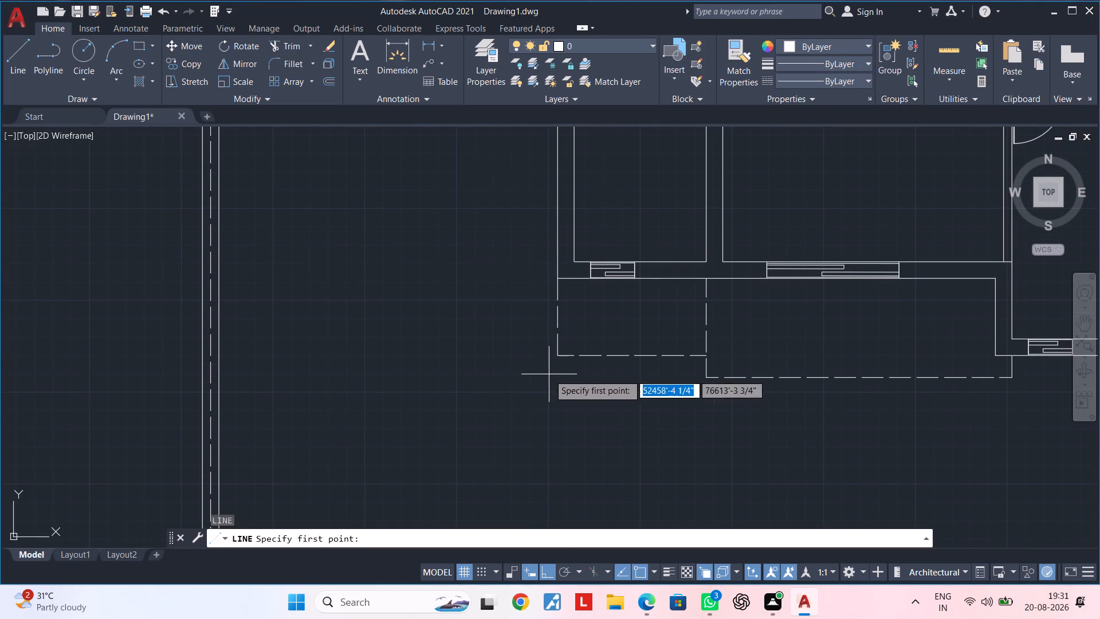
left_click(557, 355)
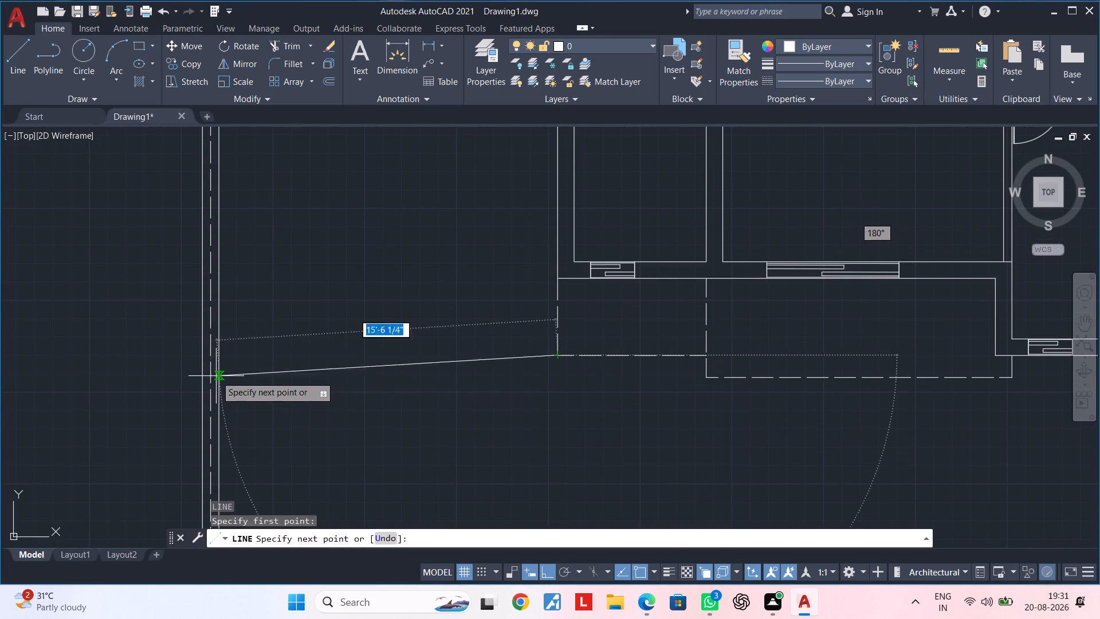
scroll(221, 357, "up", 2)
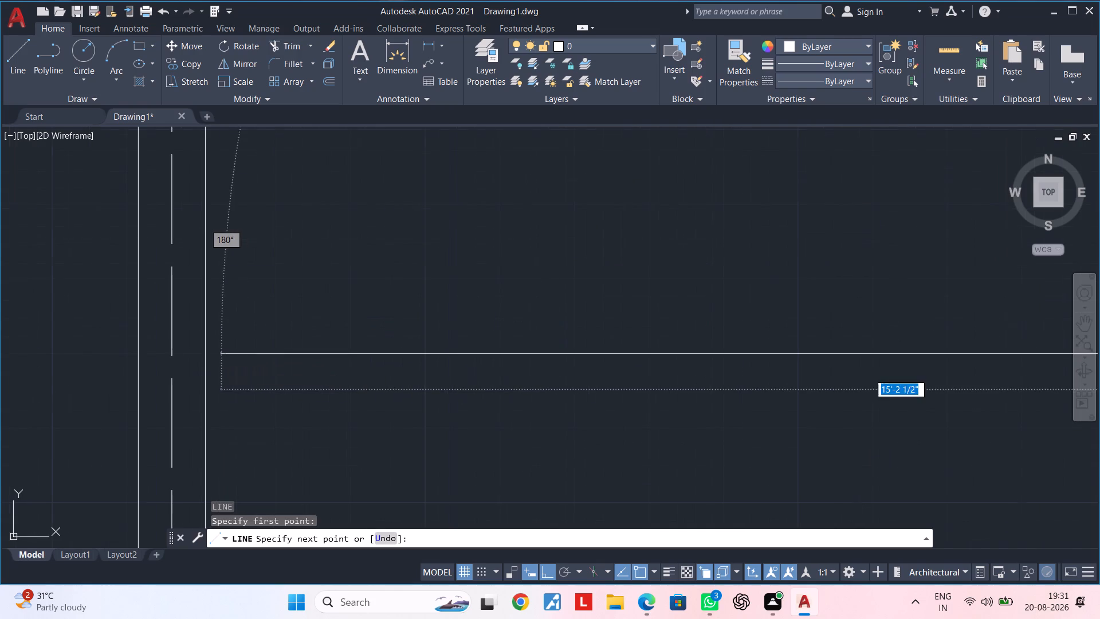
scroll(221, 357, "up", 1)
left_click(203, 357)
key("Escape")
scroll(430, 378, "down", 3)
middle_click_drag(552, 385, 299, 384)
key("Escape")
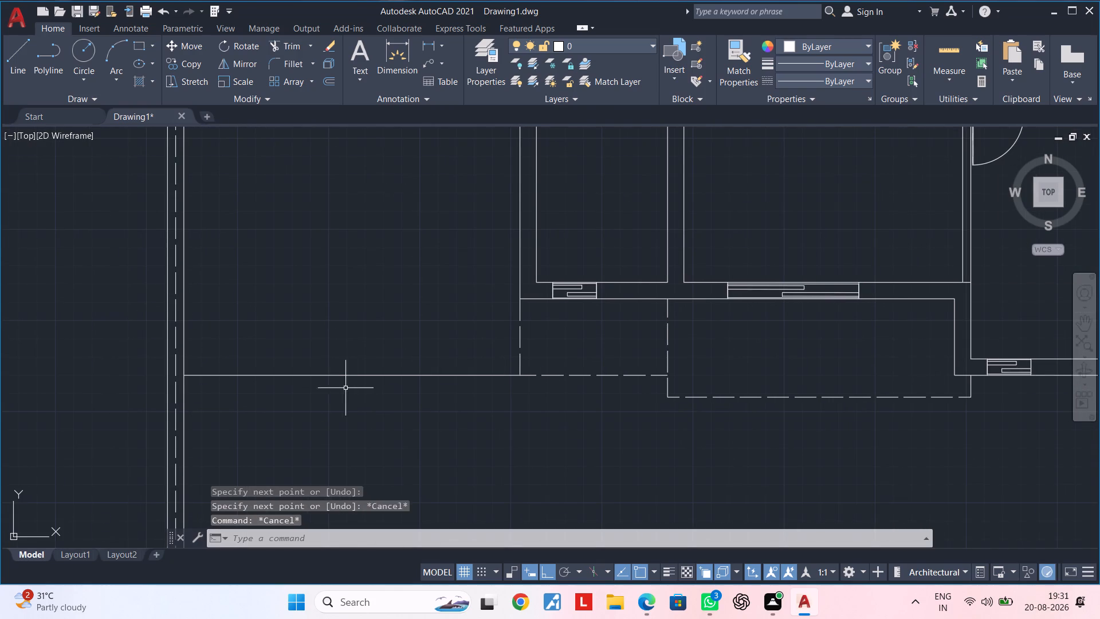
Match the dashed outline's properties onto the new horizontal line running to the outer left wall.
key("Escape")
key("m")
type("A")
key("space")
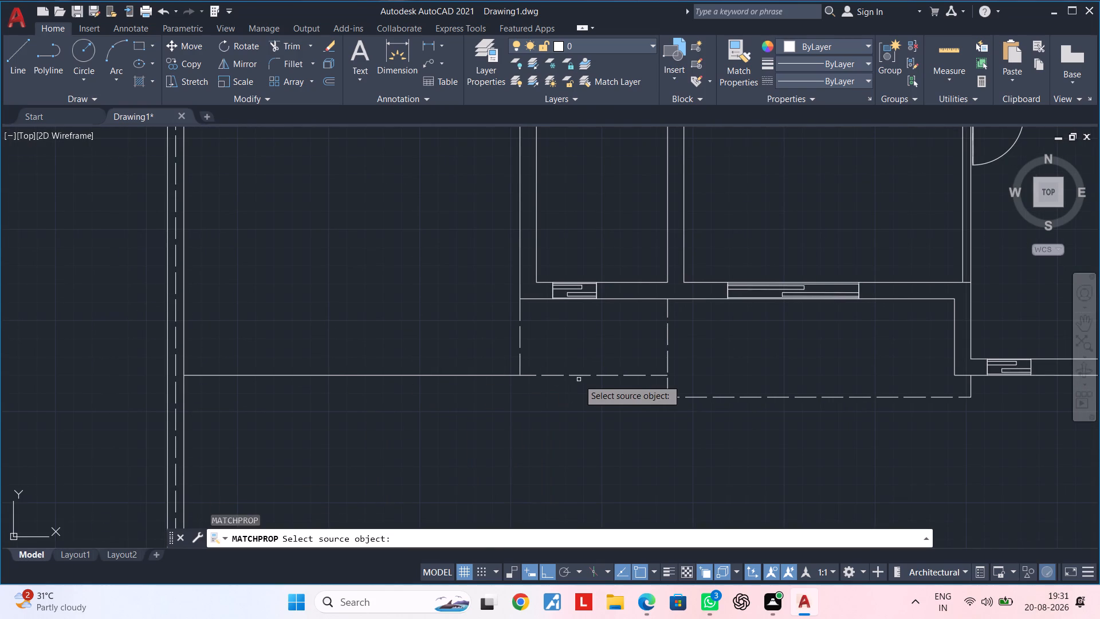
left_click(580, 374)
left_click(500, 377)
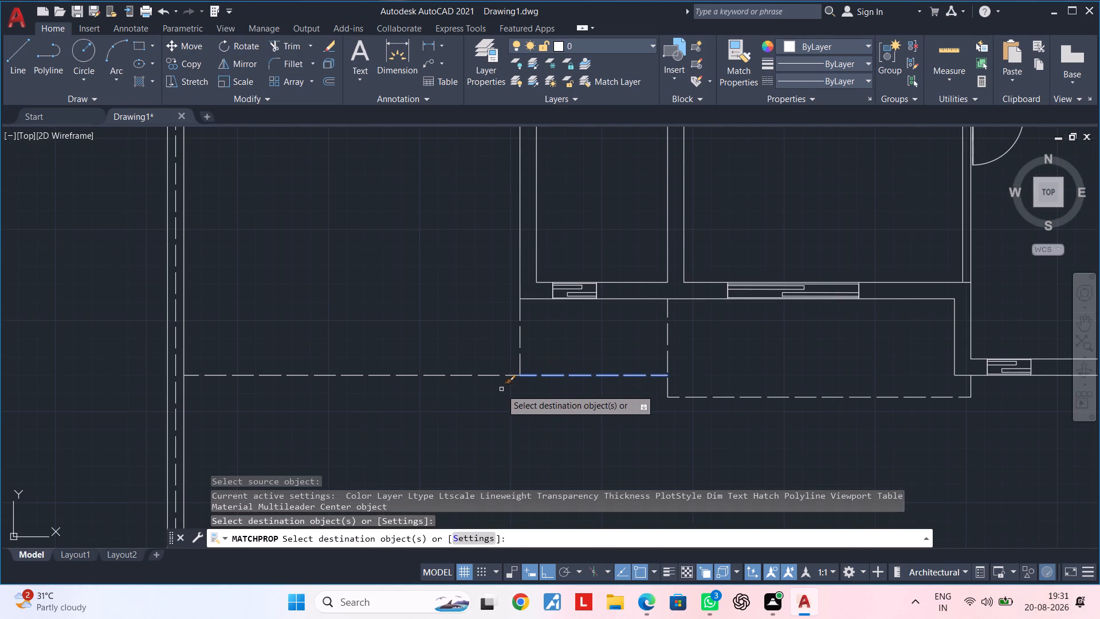
key("Escape")
key("Escape")
Trim the dashed vertical divider between the building wall and the smaller section's bottom line, leaving only the short step below.
scroll(501, 396, "down", 2)
middle_click_drag(502, 398, 592, 386)
key("Escape")
middle_click_drag(587, 386, 683, 387)
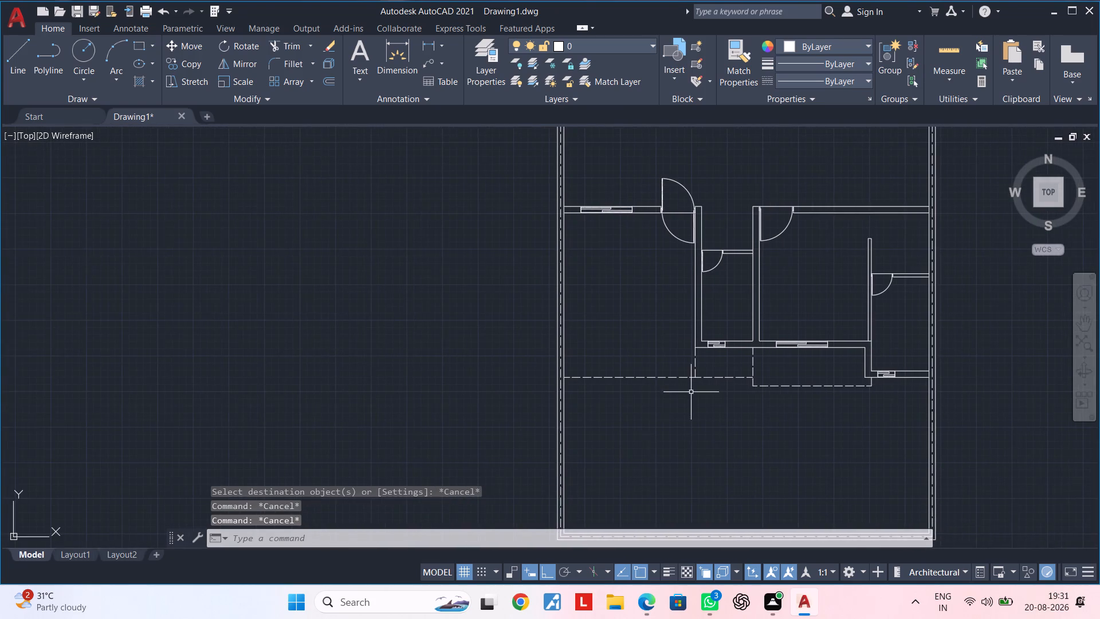
middle_click_drag(692, 393, 639, 395)
middle_click_drag(678, 402, 616, 403)
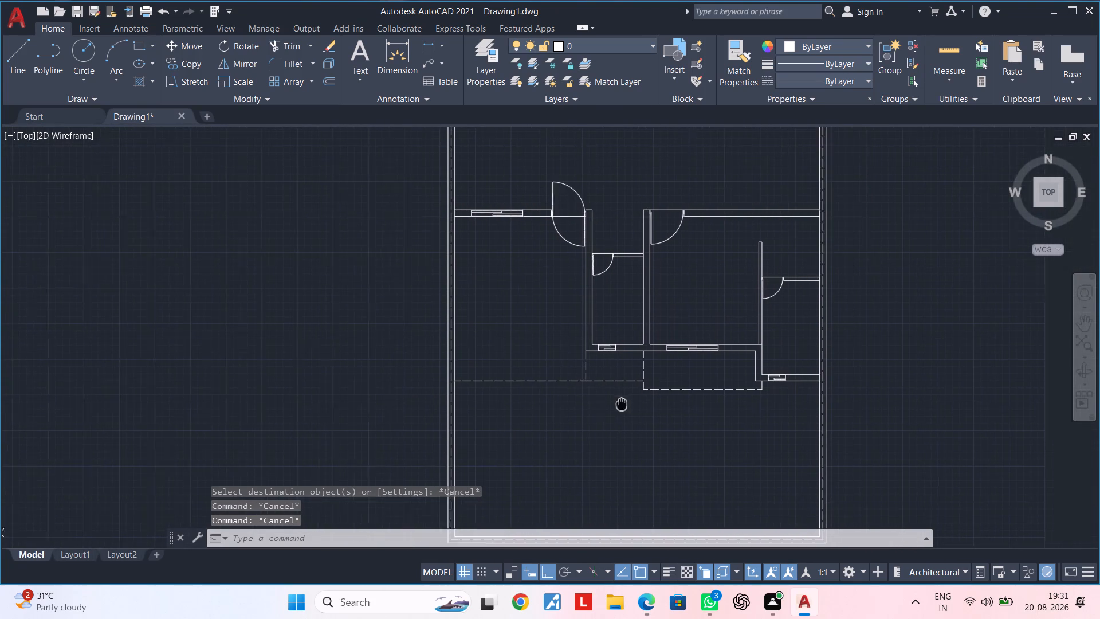
middle_click_drag(616, 403, 592, 403)
scroll(632, 367, "up", 3)
middle_click_drag(628, 373, 643, 372)
key("Escape")
key("t")
type("R")
key("space")
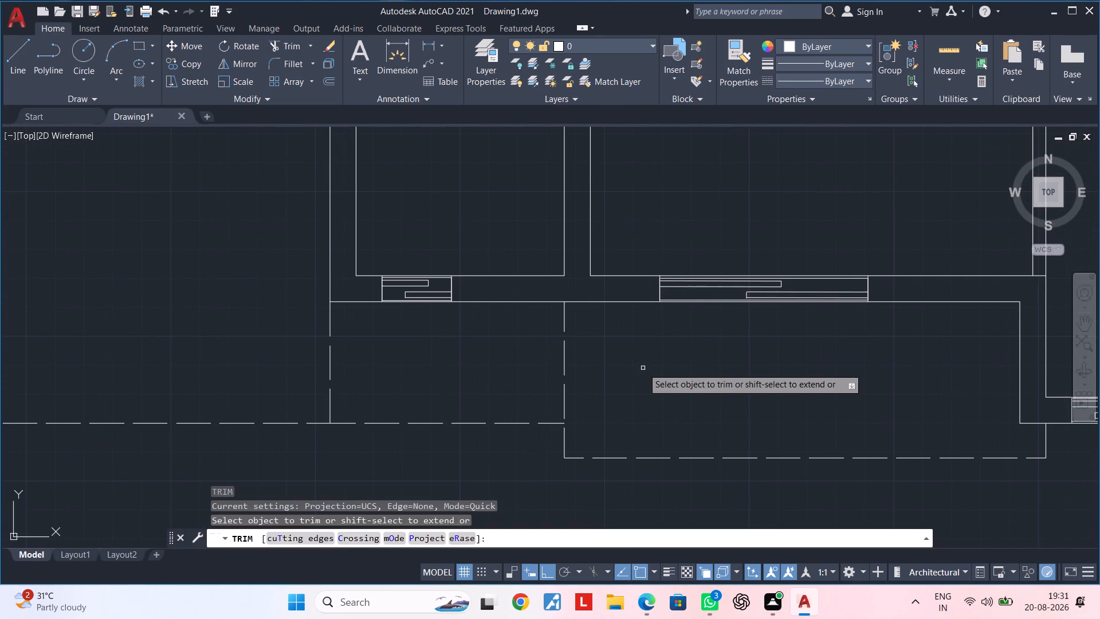
left_click(636, 363)
left_click(517, 373)
scroll(599, 371, "down", 2)
middle_click_drag(630, 378, 531, 377)
key("Escape")
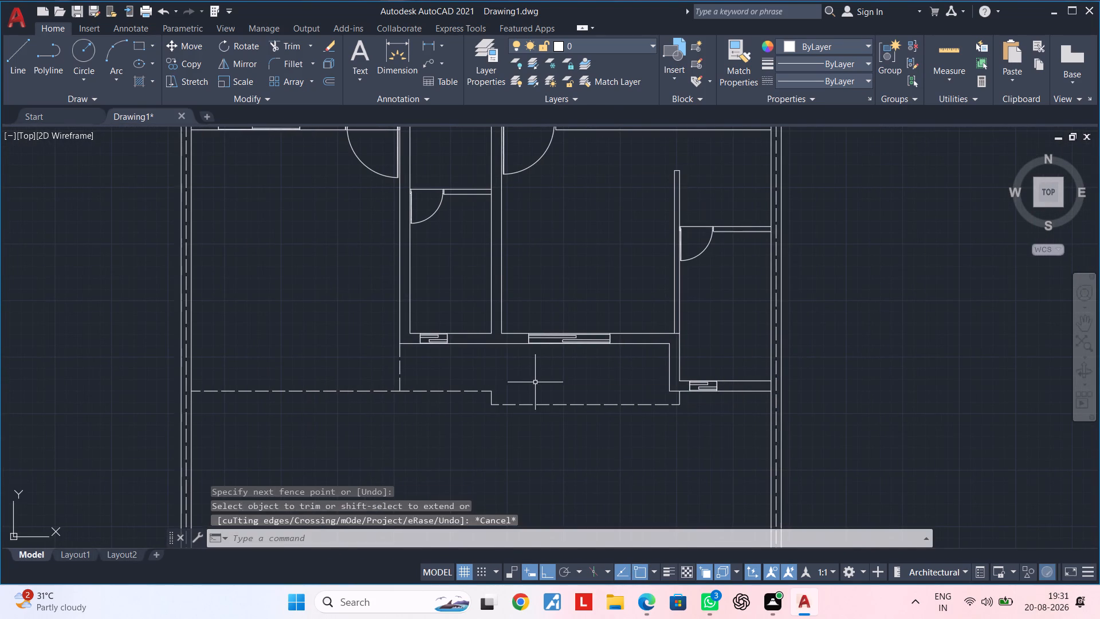
key("Escape")
key("Escape")
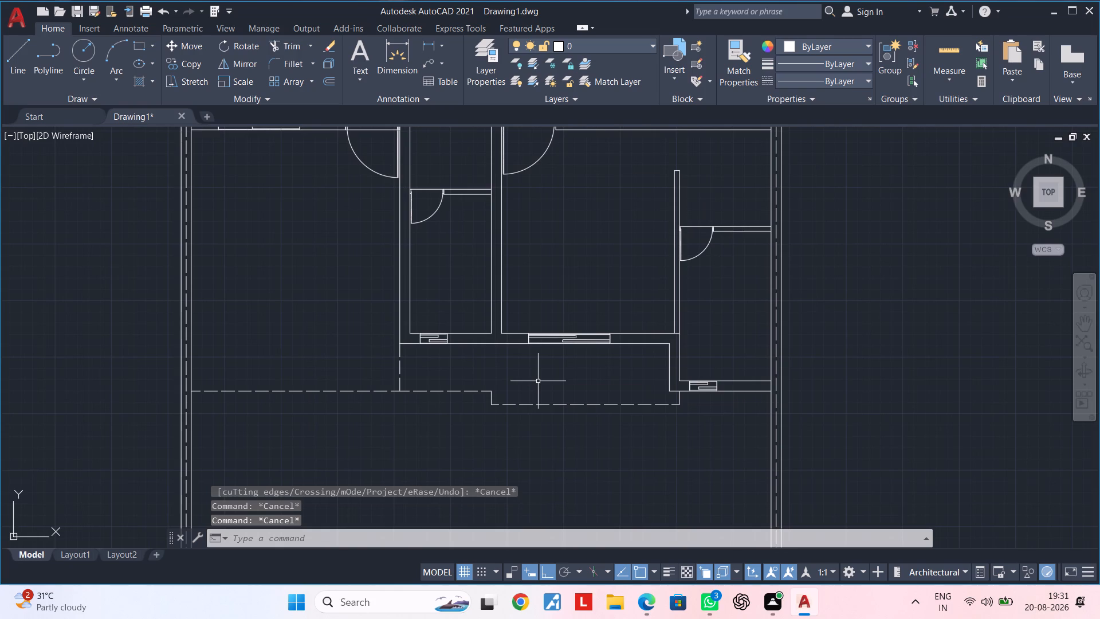
key("Escape")
key("Escape")
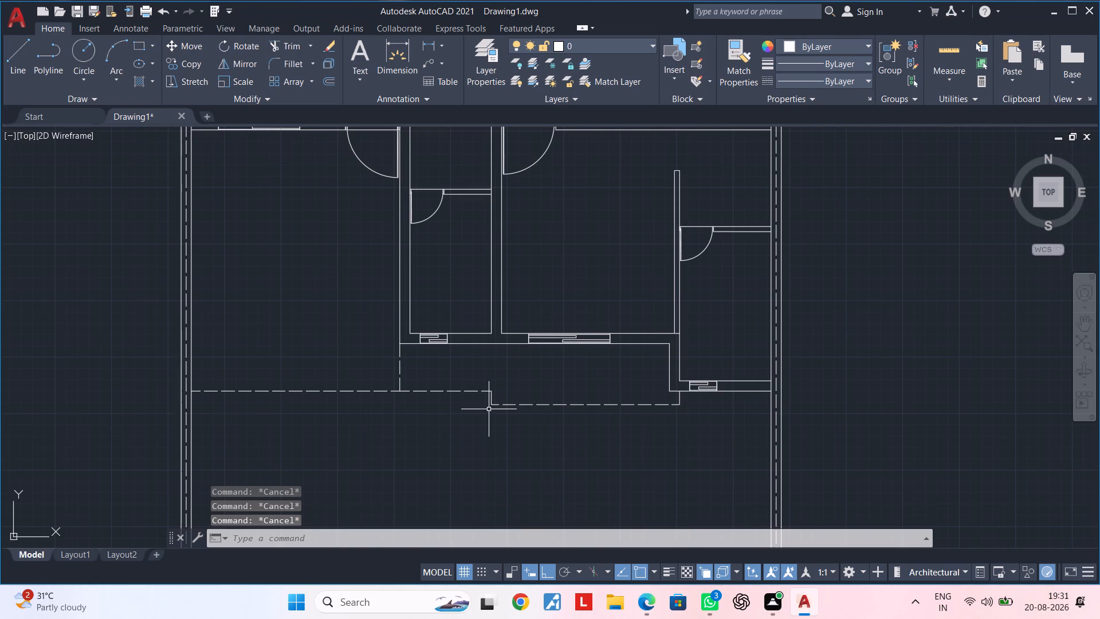
Move the stepped outline's lowest dashed horizontal line 1' straight down.
scroll(506, 425, "up", 1)
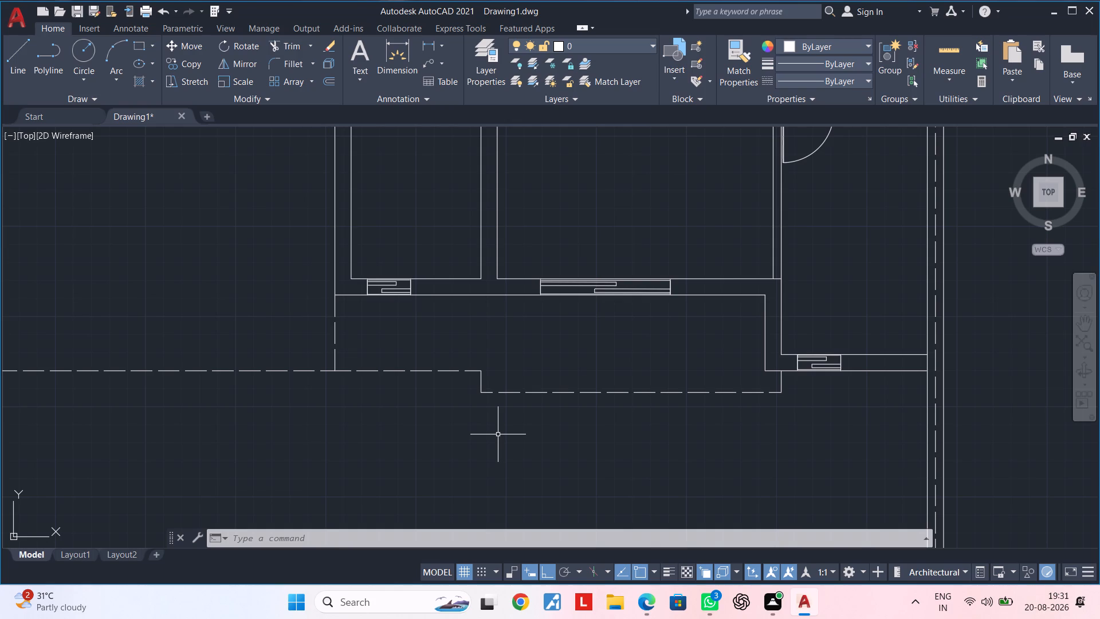
key("Escape")
key("Escape")
scroll(588, 397, "up", 1)
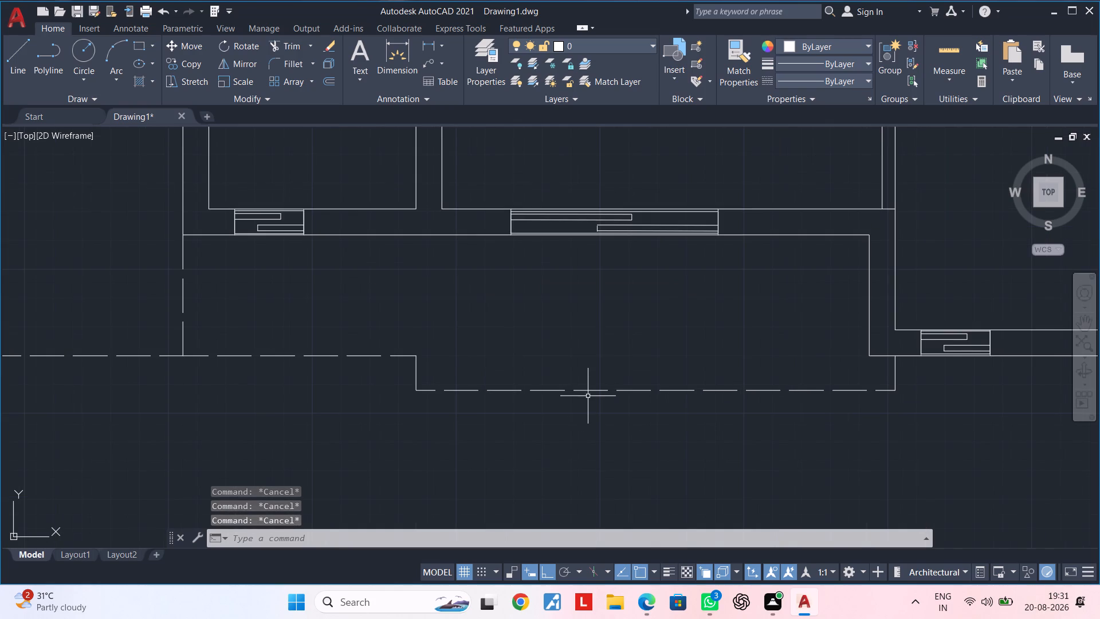
left_click(588, 392)
type("M")
key("space")
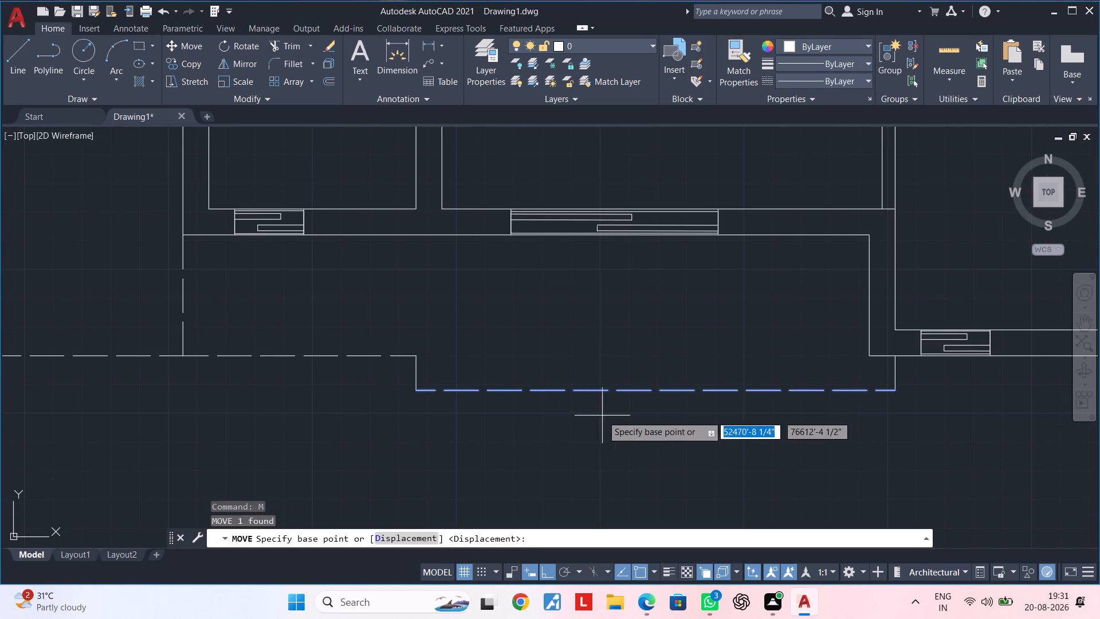
left_click(642, 389)
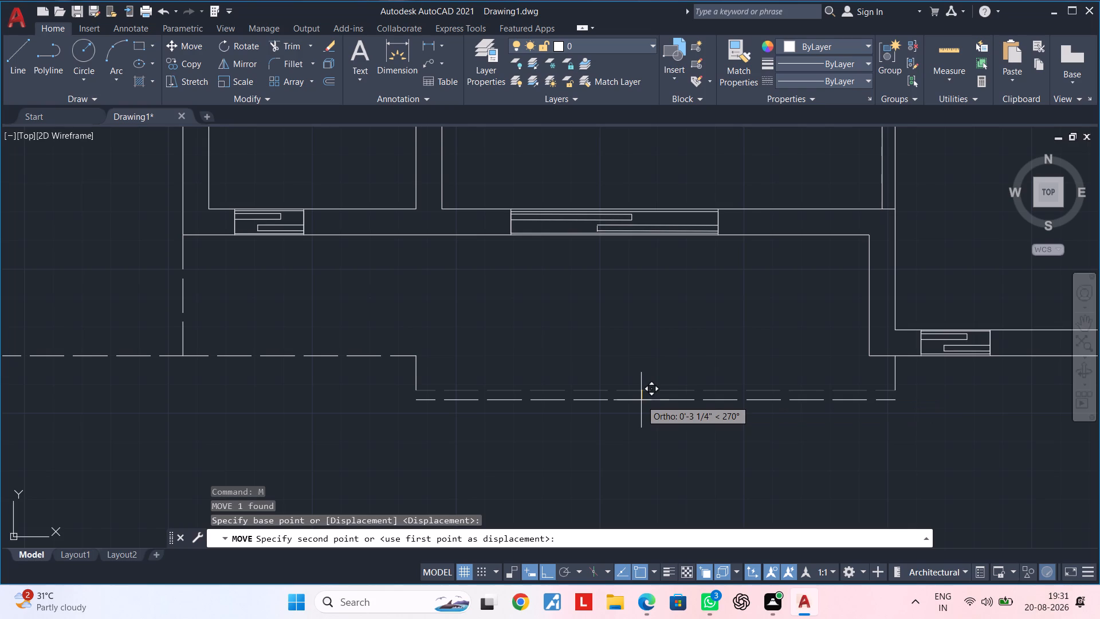
type("1'")
key("Return")
key("Escape")
key("Escape")
key("Escape")
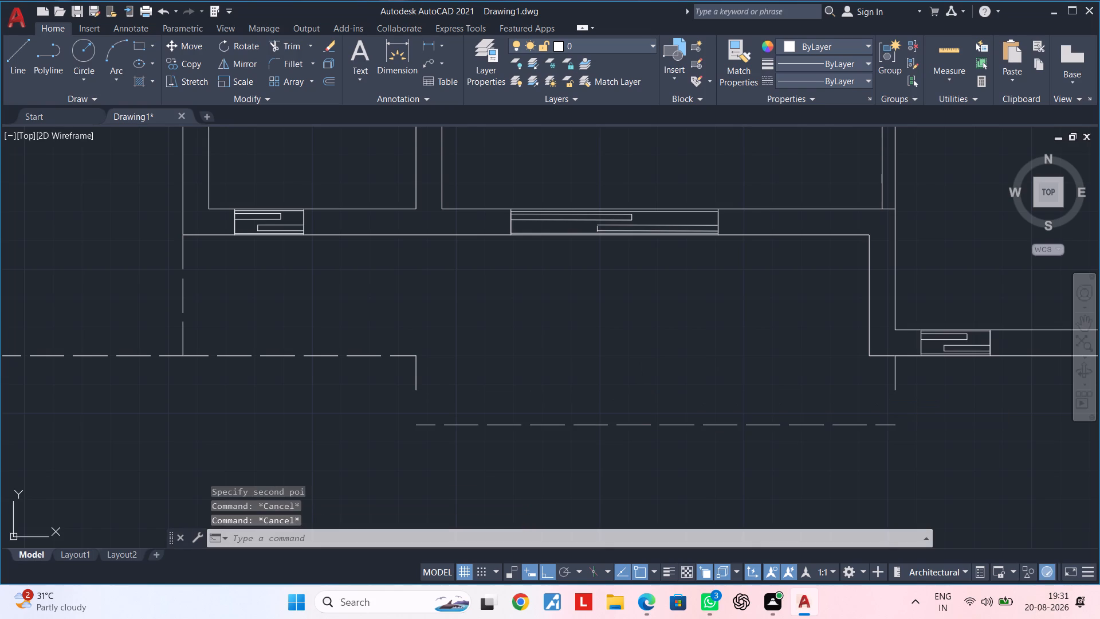
Extend the two short vertical step lines down to the moved dashed line.
key("Escape")
type("EX")
key("space")
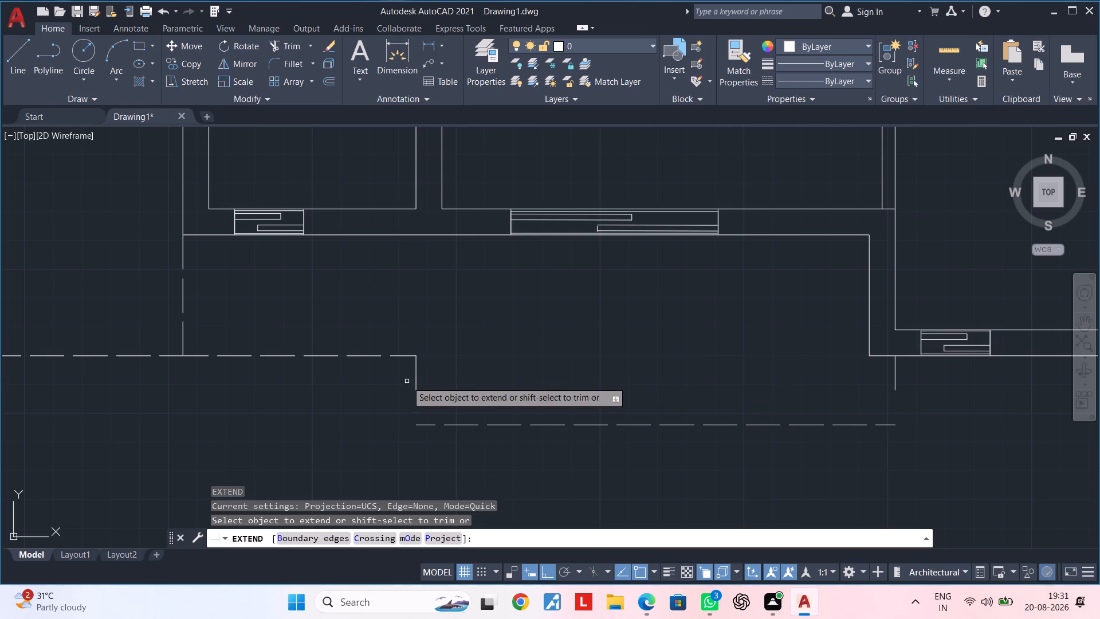
left_click(417, 378)
left_click(895, 382)
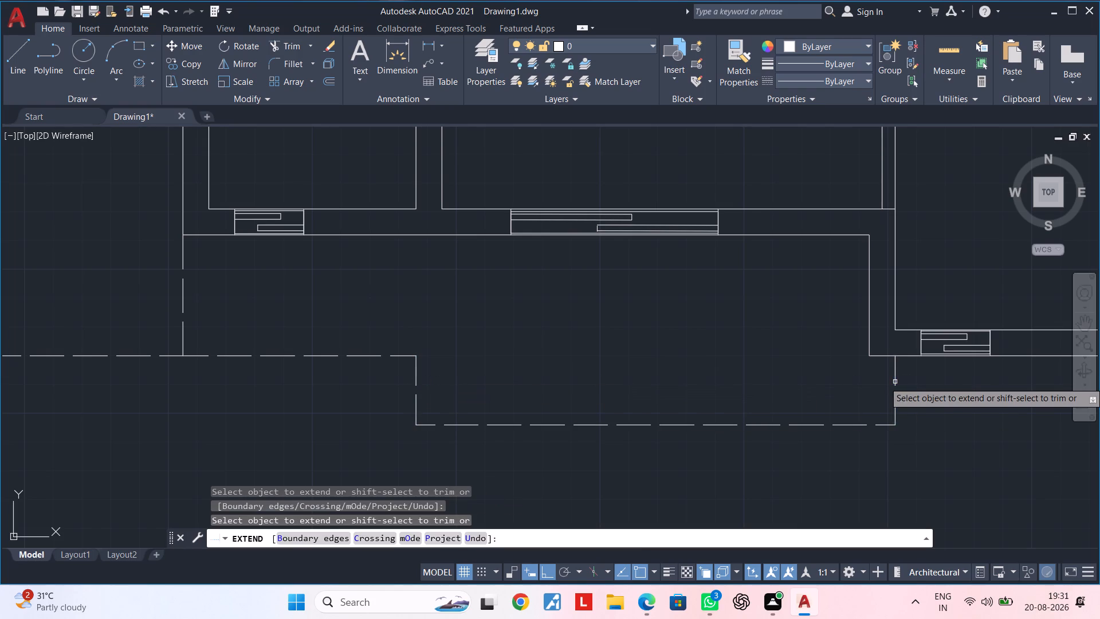
Draw a short horizontal line across the outer right wall, level with the dashed outline's lowest line.
key("Escape")
key("Escape")
scroll(747, 397, "down", 2)
middle_click_drag(742, 396, 889, 352)
key("Escape")
middle_click_drag(748, 401, 860, 383)
scroll(787, 386, "down", 2)
middle_click_drag(789, 386, 726, 362)
scroll(726, 362, "up", 1)
key("Escape")
key("Escape")
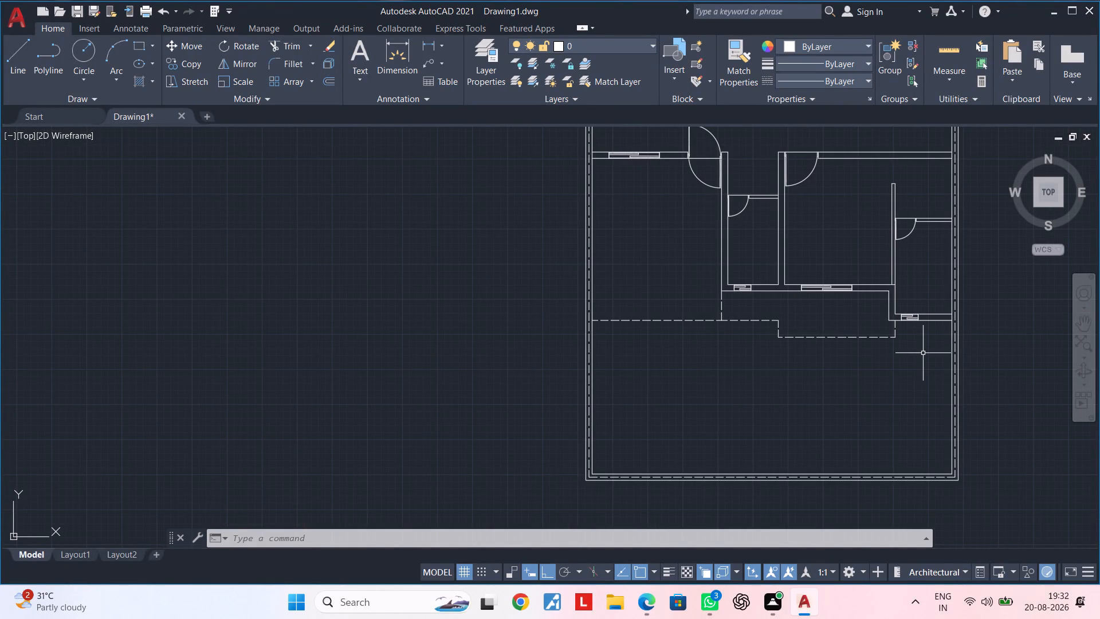
scroll(907, 351, "up", 2)
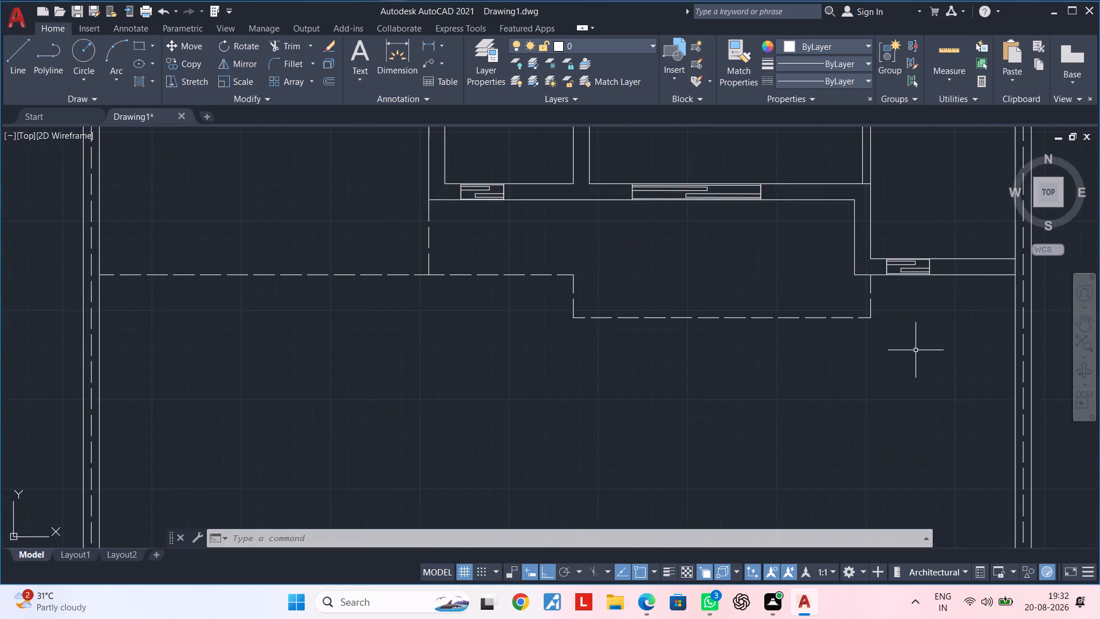
middle_click_drag(916, 350, 743, 364)
middle_click_drag(730, 352, 673, 354)
key("Escape")
key("Escape")
key("l")
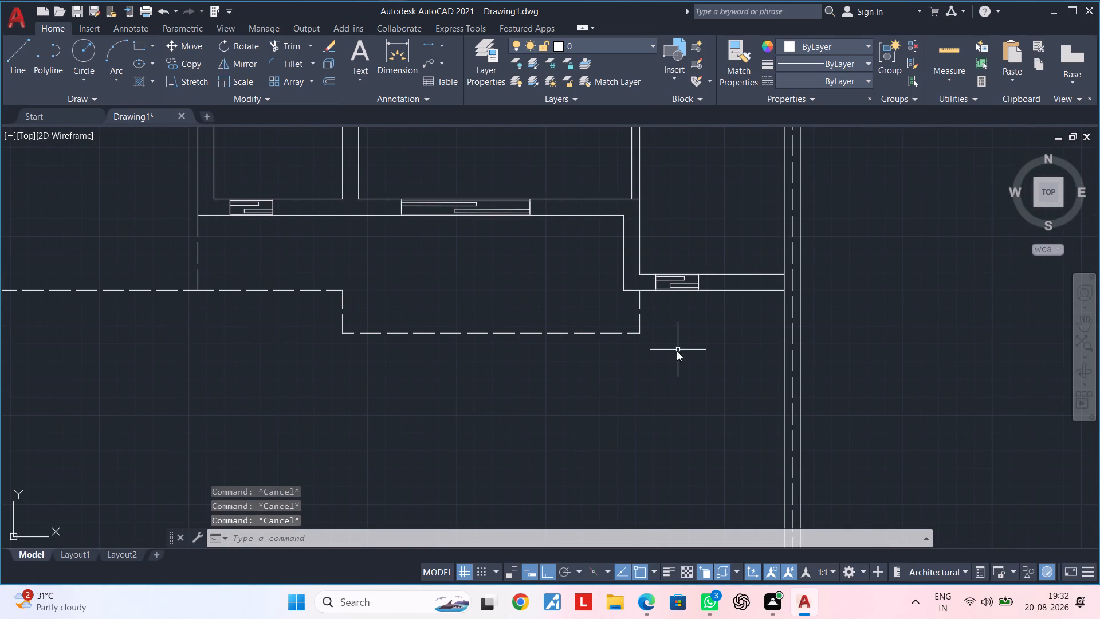
key("space")
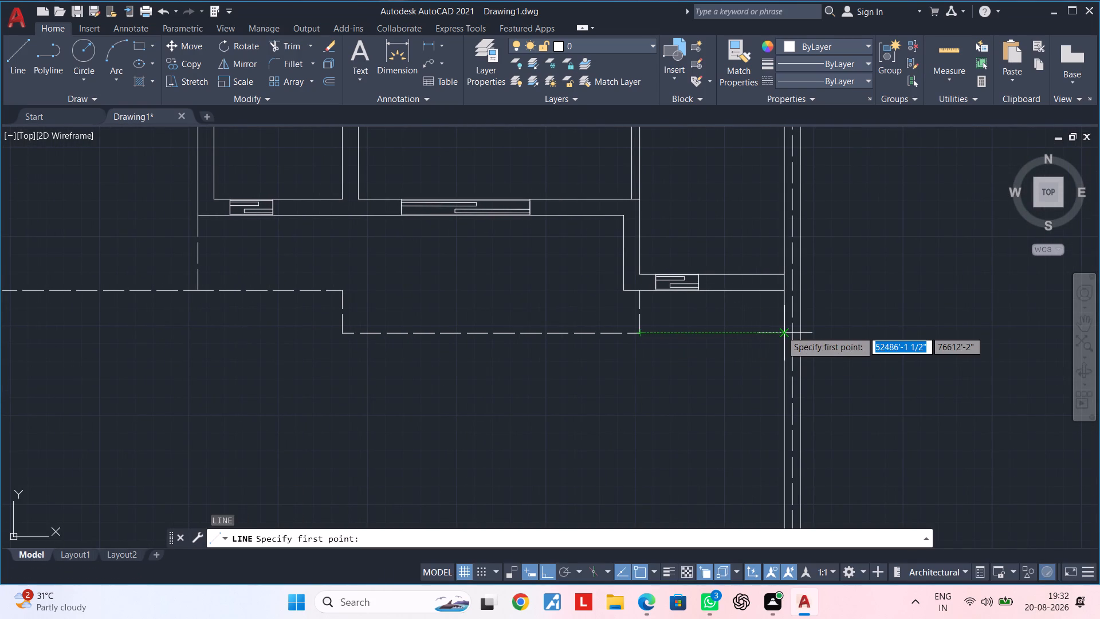
left_click(781, 331)
scroll(804, 330, "up", 2)
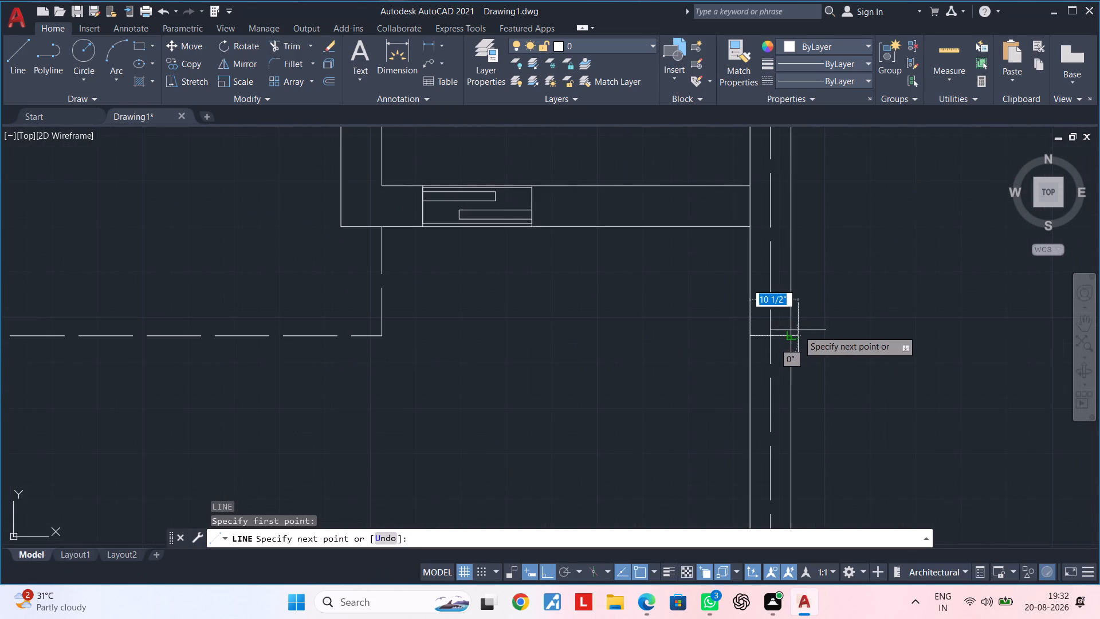
left_click(793, 338)
key("Escape")
key("Escape")
key("Escape")
key("Escape")
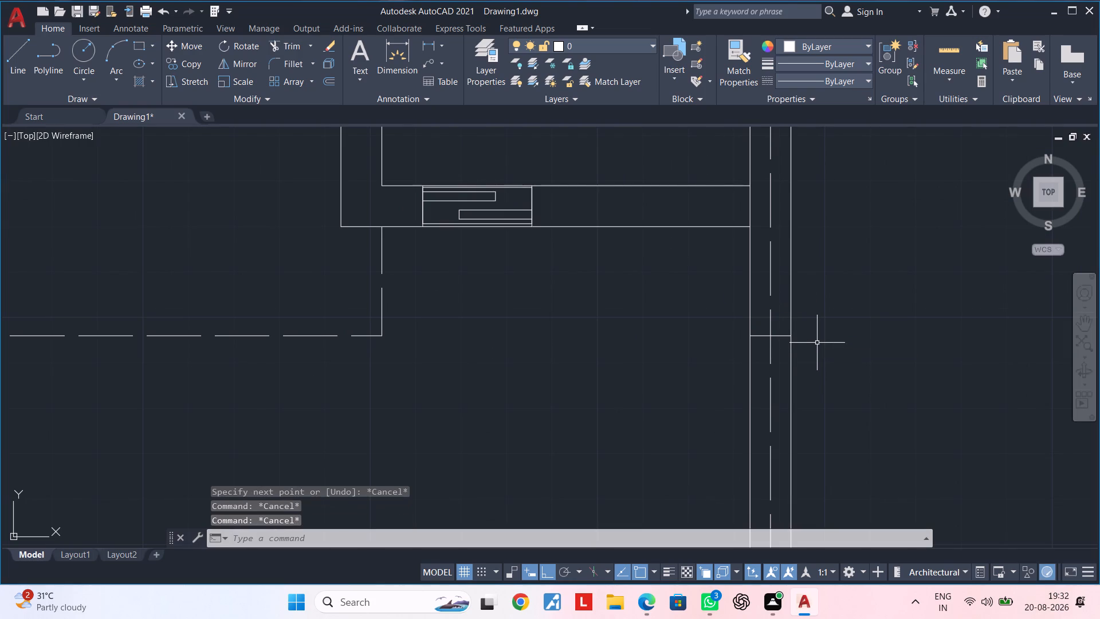
key("Escape")
key("Escape")
key("Escape")
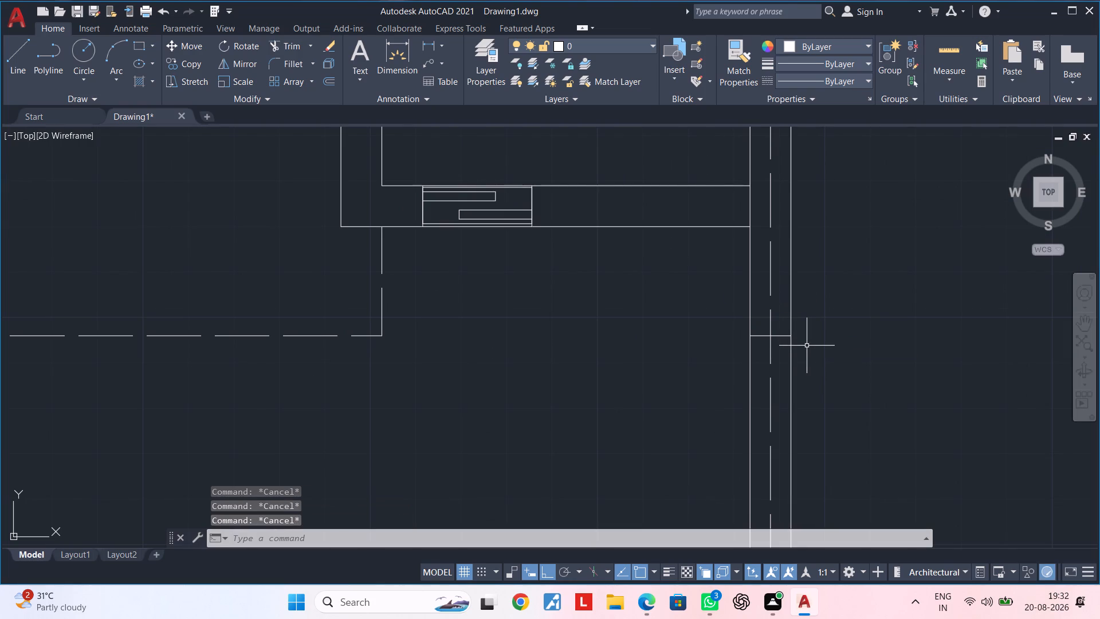
Extend the stepped outline's lowest dashed line across to the outer face of the outer left wall.
scroll(551, 366, "down", 1)
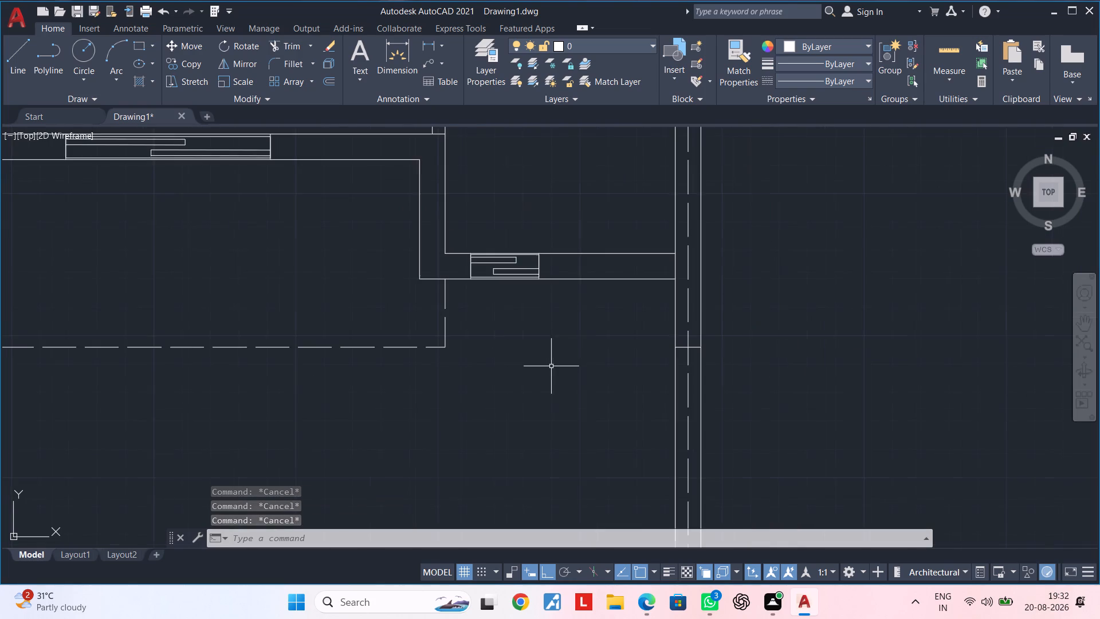
middle_click_drag(531, 375, 897, 352)
middle_click_drag(522, 386, 983, 350)
scroll(559, 370, "down", 1)
middle_click_drag(584, 368, 768, 367)
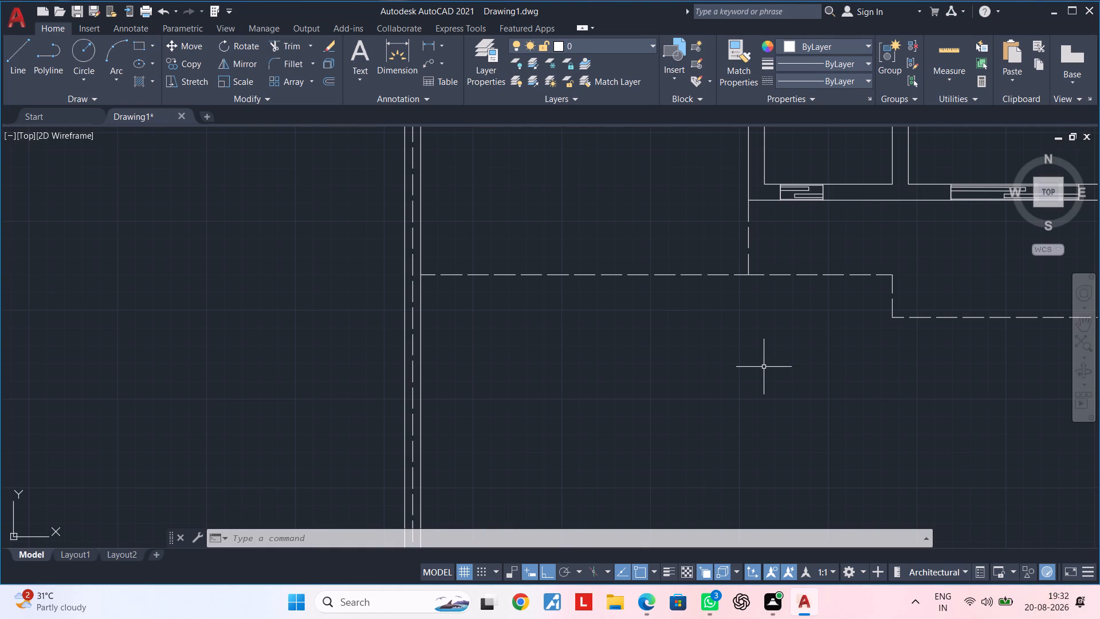
key("Escape")
key("Escape")
scroll(806, 389, "down", 1)
scroll(903, 398, "down", 1)
middle_click_drag(907, 398, 508, 358)
scroll(618, 355, "up", 3)
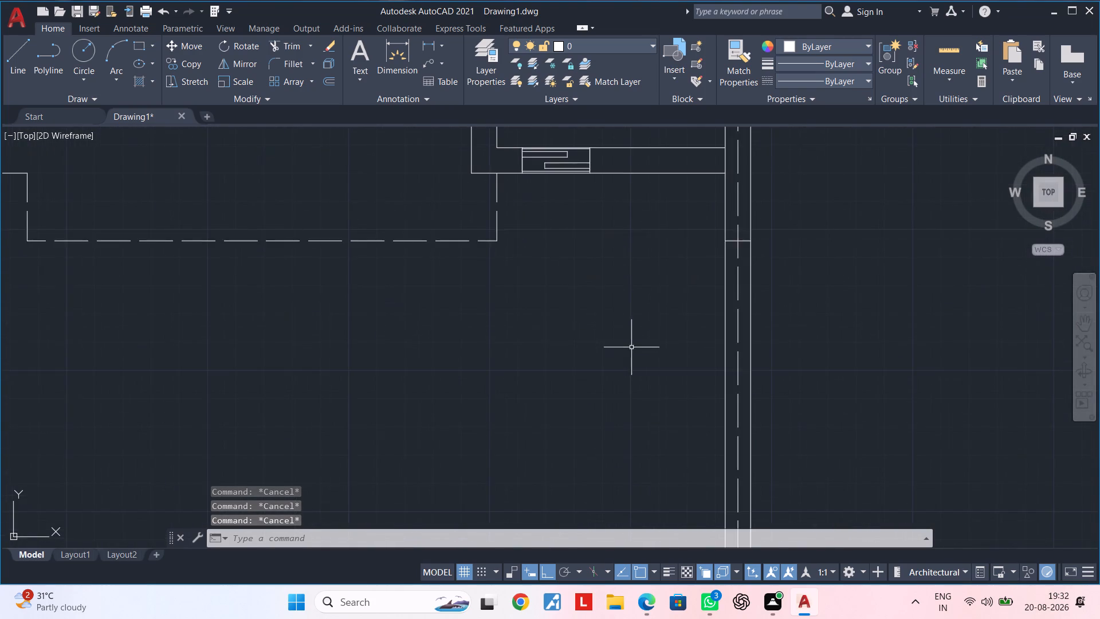
middle_click_drag(514, 346, 858, 328)
scroll(592, 334, "down", 1)
middle_click_drag(639, 334, 775, 334)
middle_click_drag(503, 335, 726, 335)
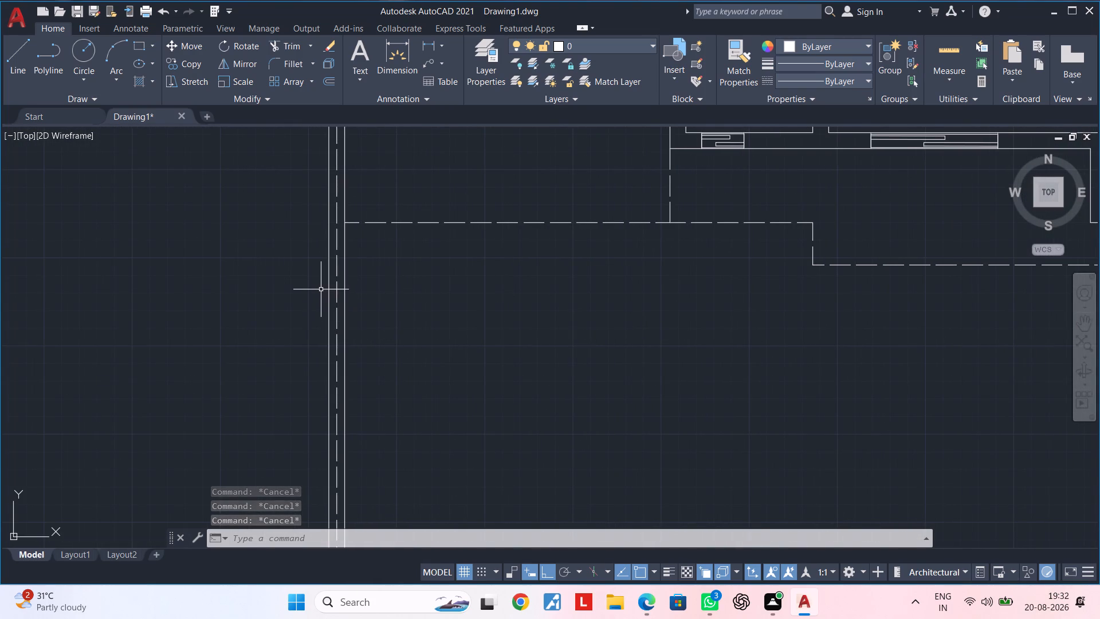
left_click(329, 285)
scroll(659, 330, "down", 1)
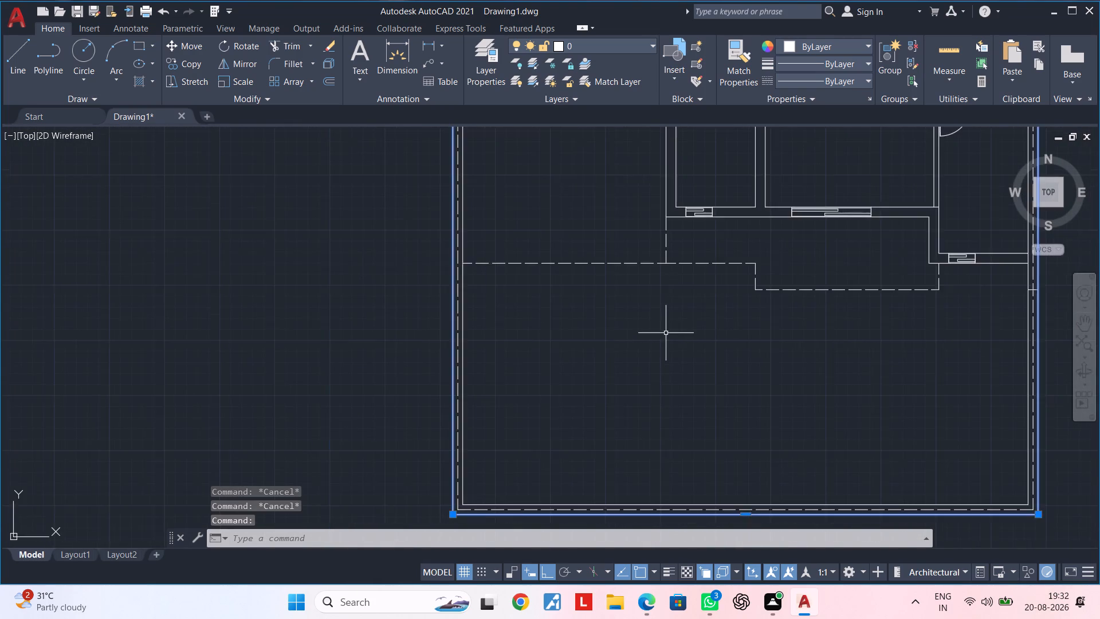
scroll(666, 333, "down", 1)
type("EX")
key("space")
middle_click_drag(792, 356, 638, 356)
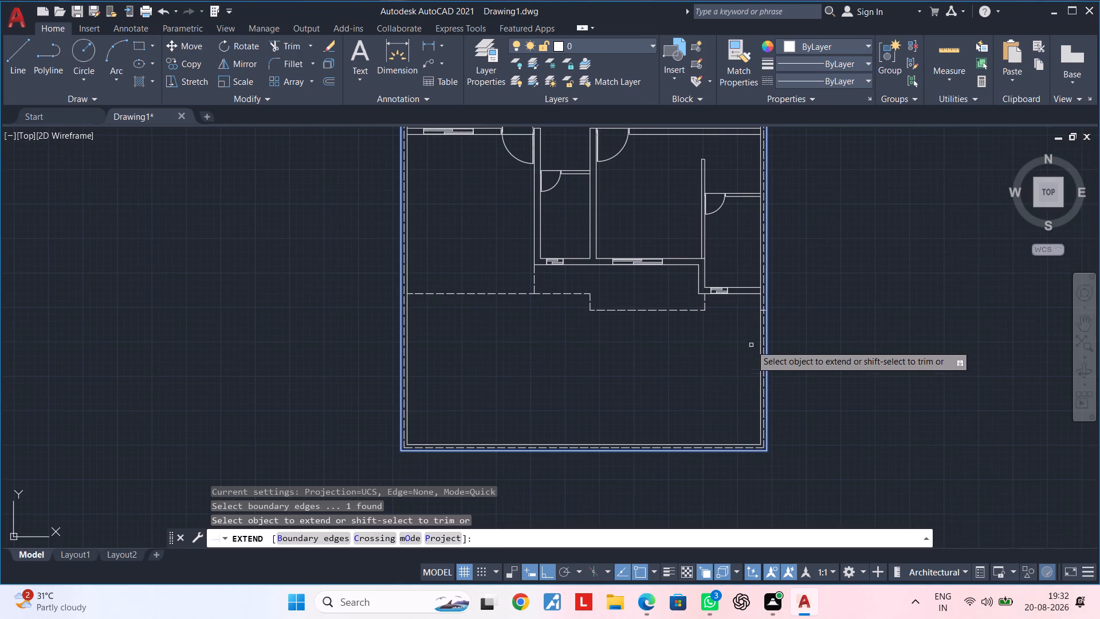
scroll(759, 335, "up", 4)
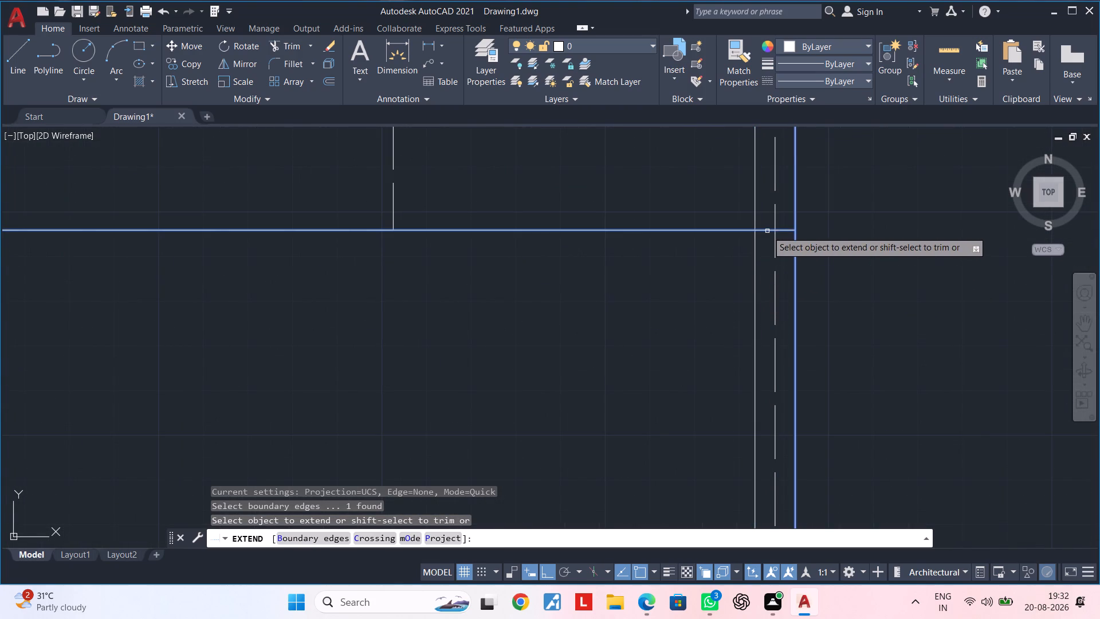
scroll(340, 352, "down", 2)
middle_click_drag(354, 351, 816, 335)
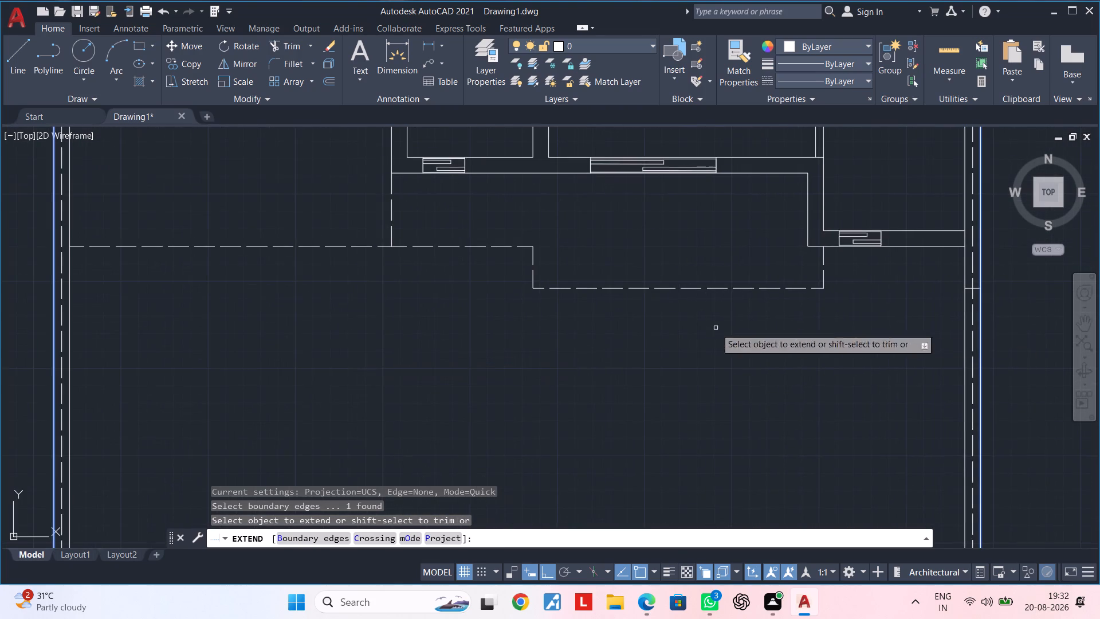
left_click(549, 289)
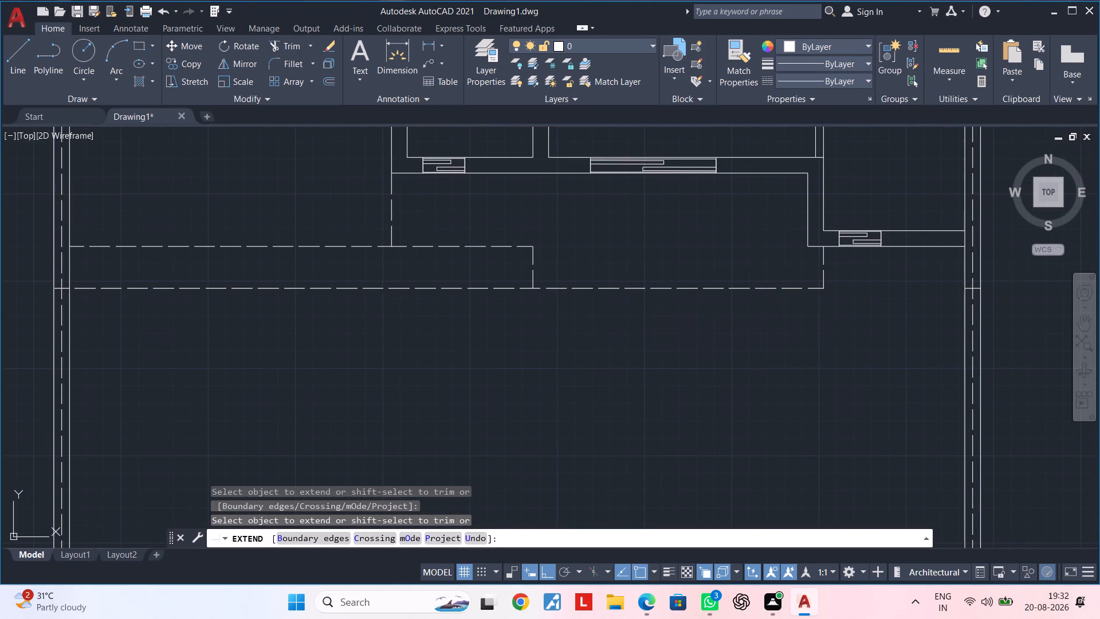
key("Escape")
key("Escape")
key("Escape")
Trim the extended dashed line between the outline's step and the left wall's inner face, leaving only the piece across the wall.
type("TR")
key("space")
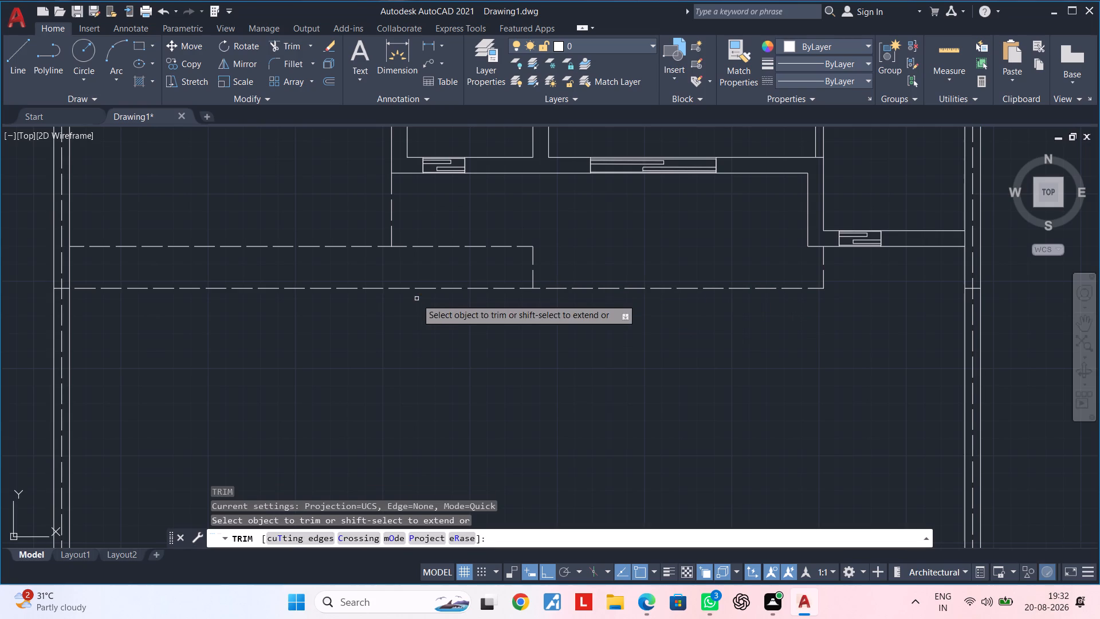
left_click(421, 289)
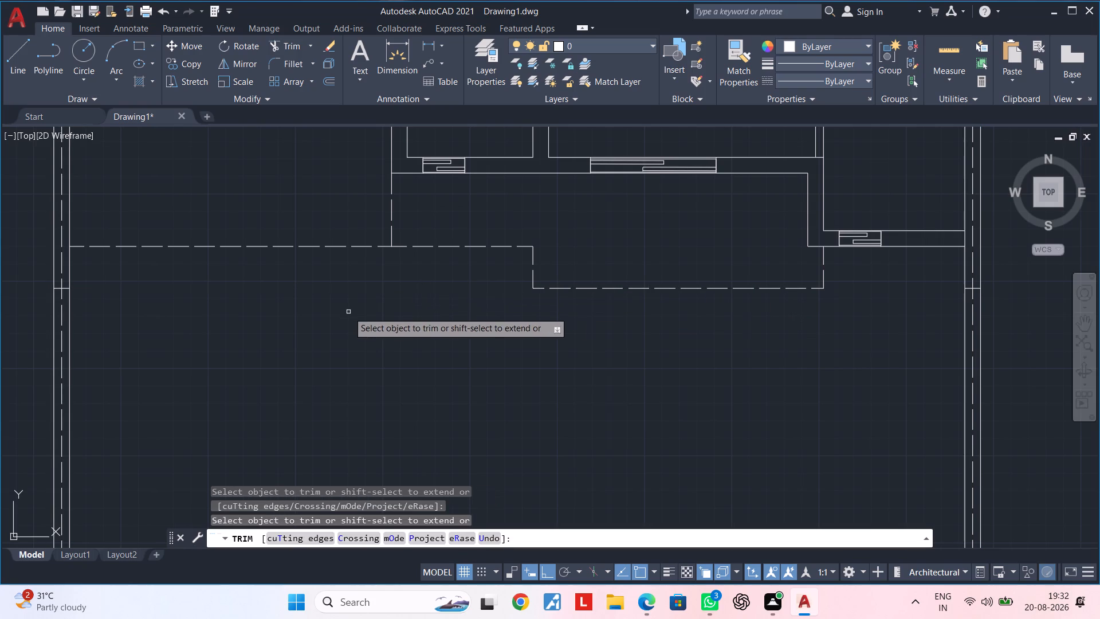
middle_click_drag(351, 312, 359, 312)
middle_click_drag(477, 316, 662, 322)
middle_click_drag(402, 309, 569, 309)
scroll(450, 300, "up", 2)
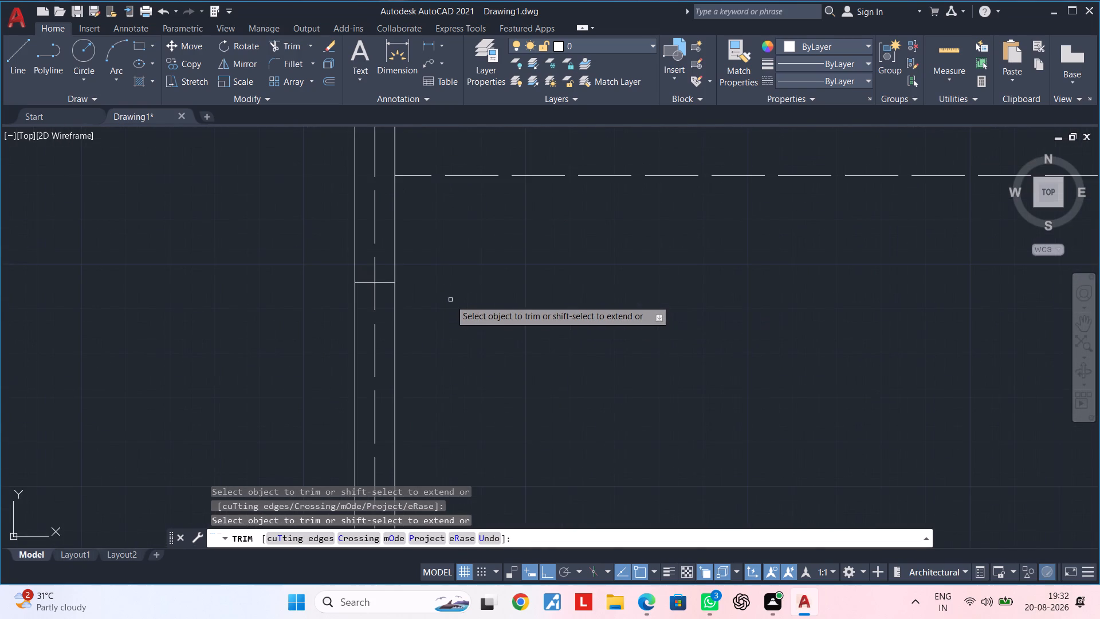
scroll(450, 300, "down", 1)
key("Escape")
key("Escape")
key("Escape")
Measure with a linear dimension the vertical distance from the lower-right room's bottom wall line to the bottom outer wall's outer face.
scroll(455, 301, "down", 1)
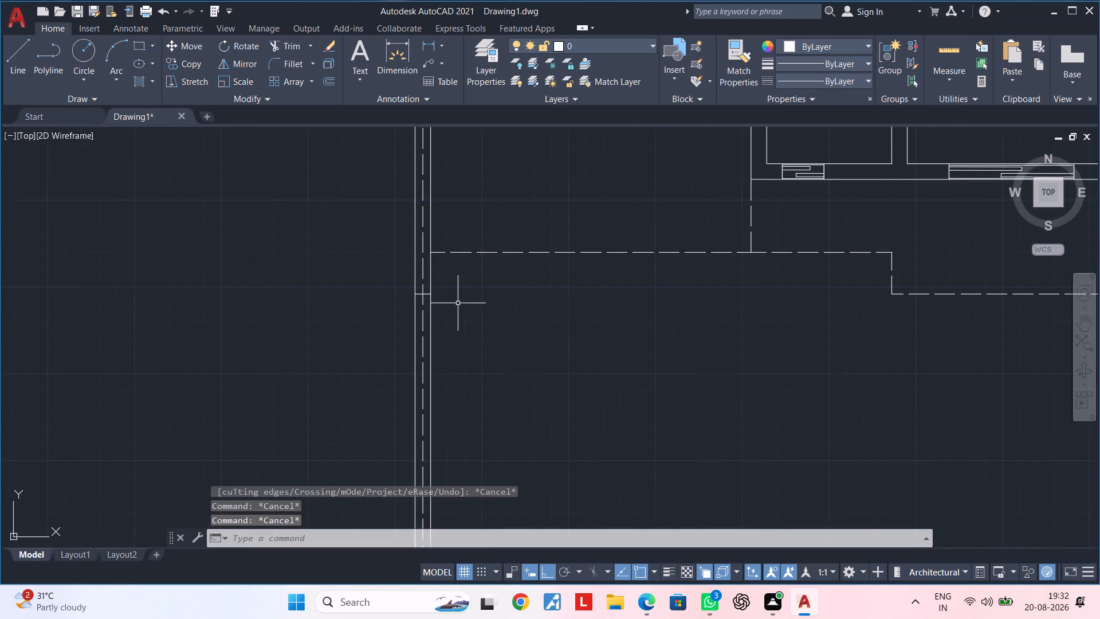
scroll(474, 305, "down", 1)
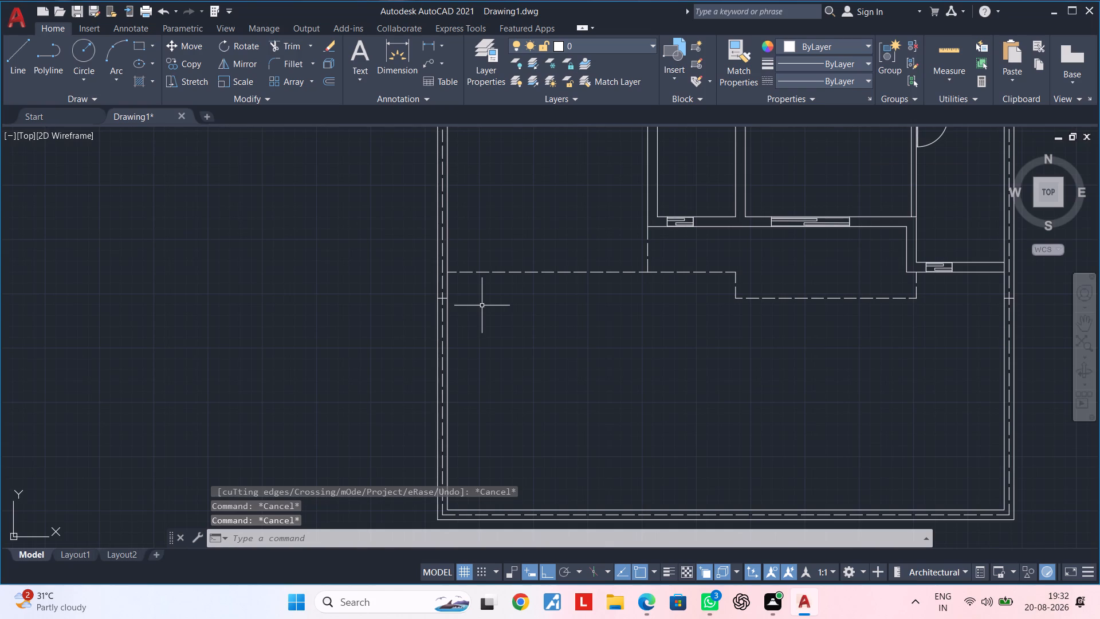
scroll(530, 331, "down", 1)
middle_click_drag(564, 339, 405, 369)
middle_click_drag(602, 406, 610, 363)
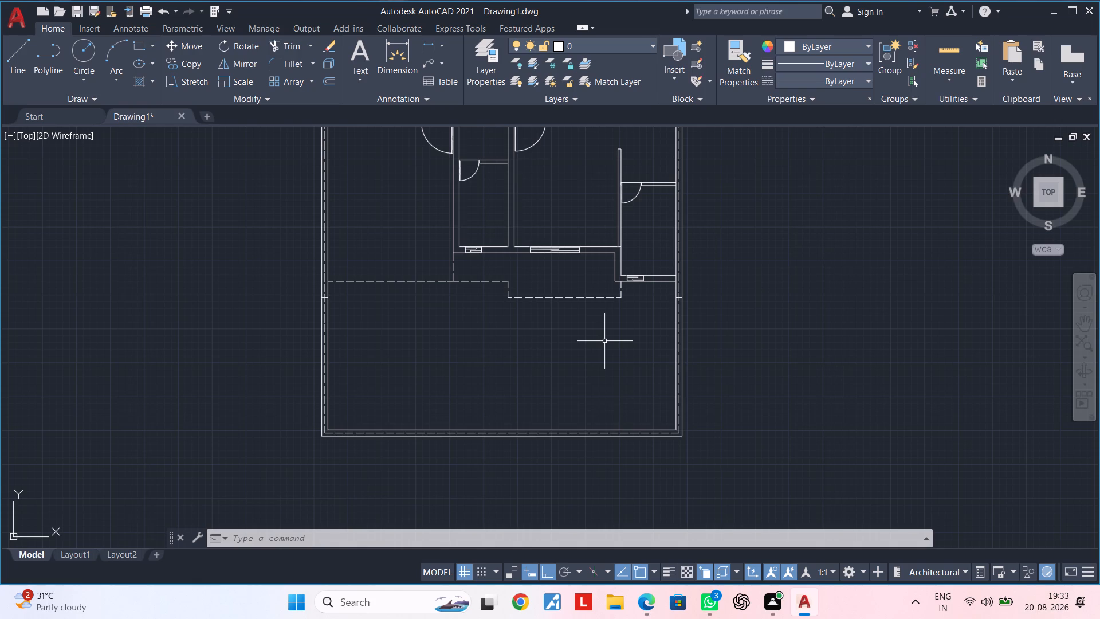
key("Escape")
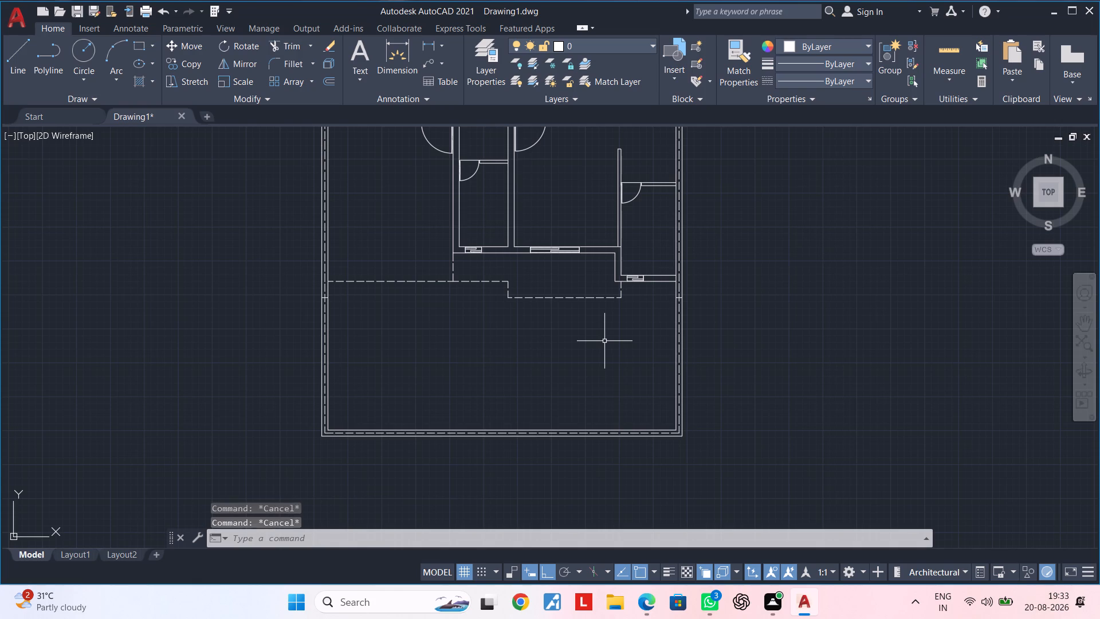
key("Escape")
key("Escape")
left_click(430, 49)
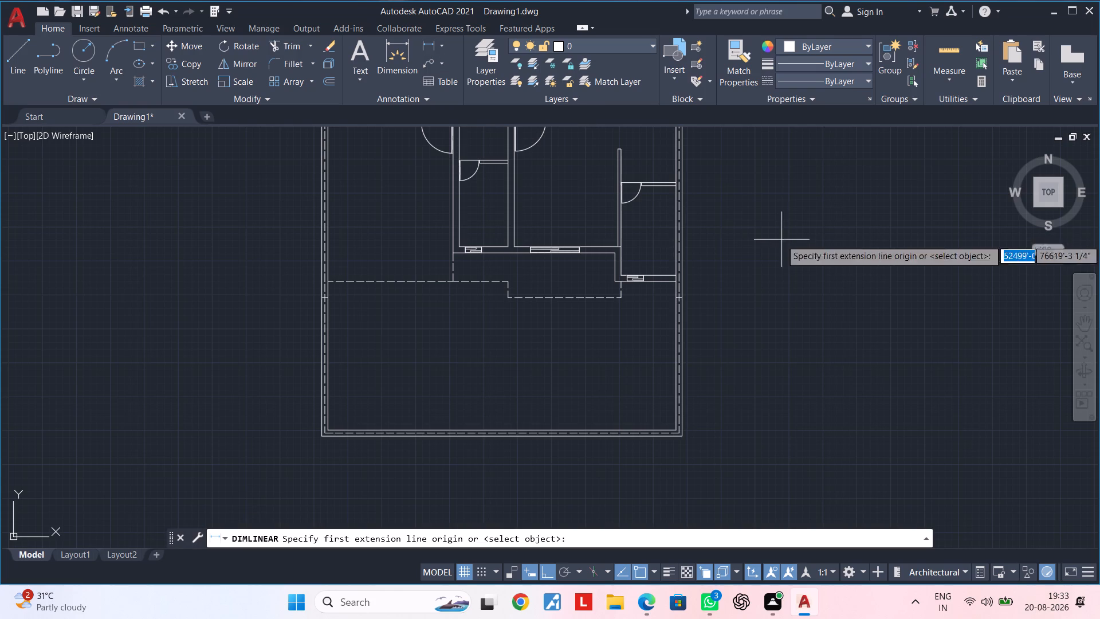
scroll(677, 287, "up", 3)
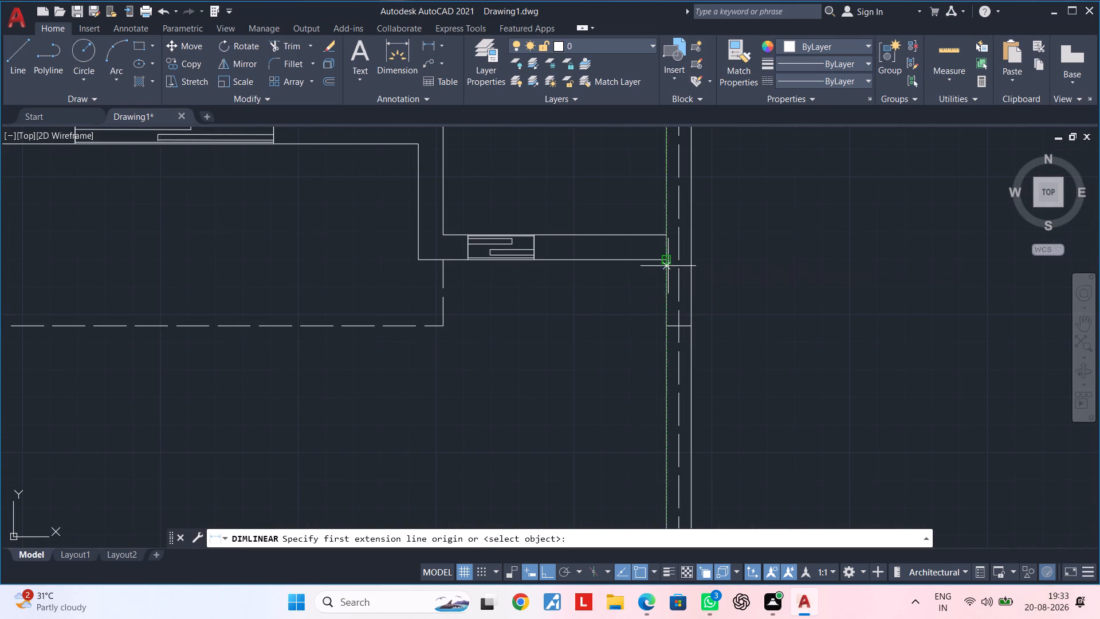
left_click(662, 261)
scroll(669, 502, "down", 3)
middle_click_drag(677, 453, 689, 275)
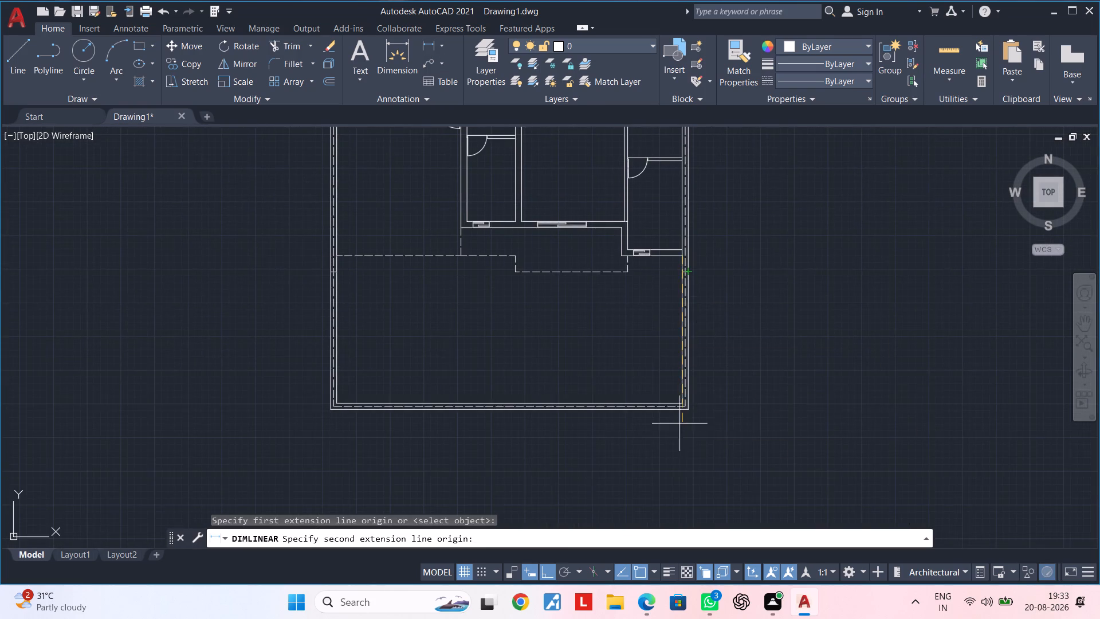
scroll(683, 417, "up", 1)
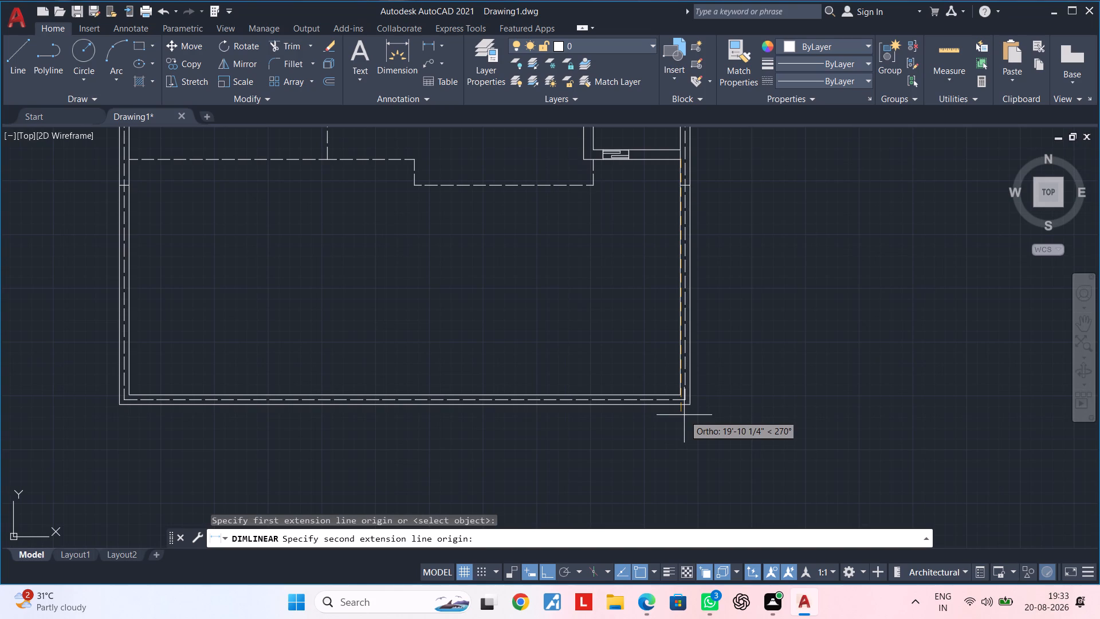
scroll(698, 406, "up", 1)
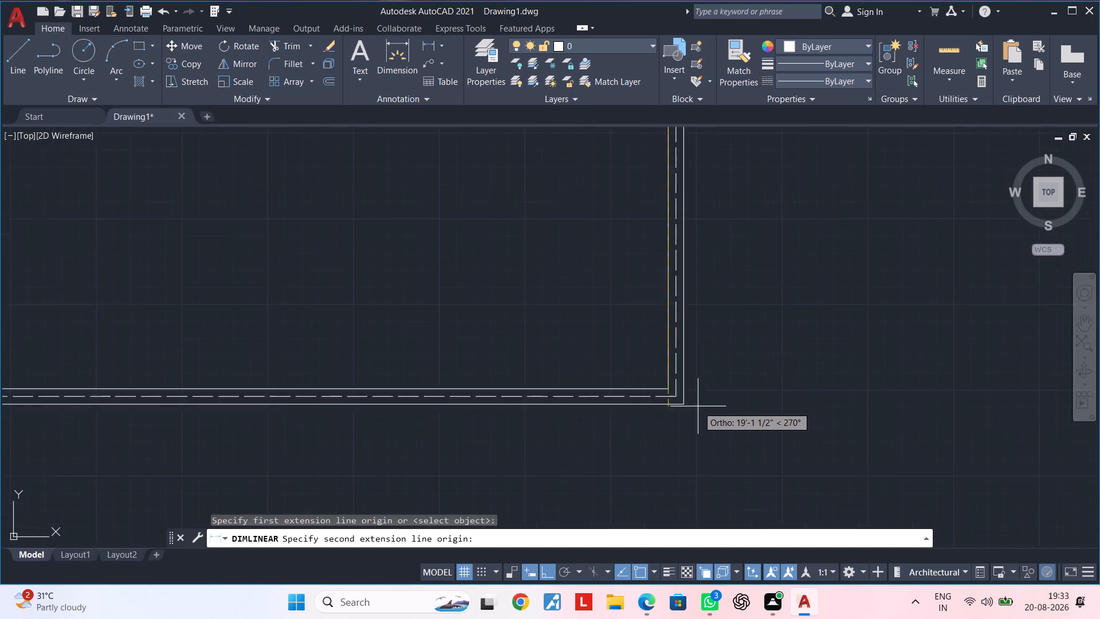
scroll(698, 406, "up", 1)
left_click(651, 405)
scroll(733, 408, "down", 2)
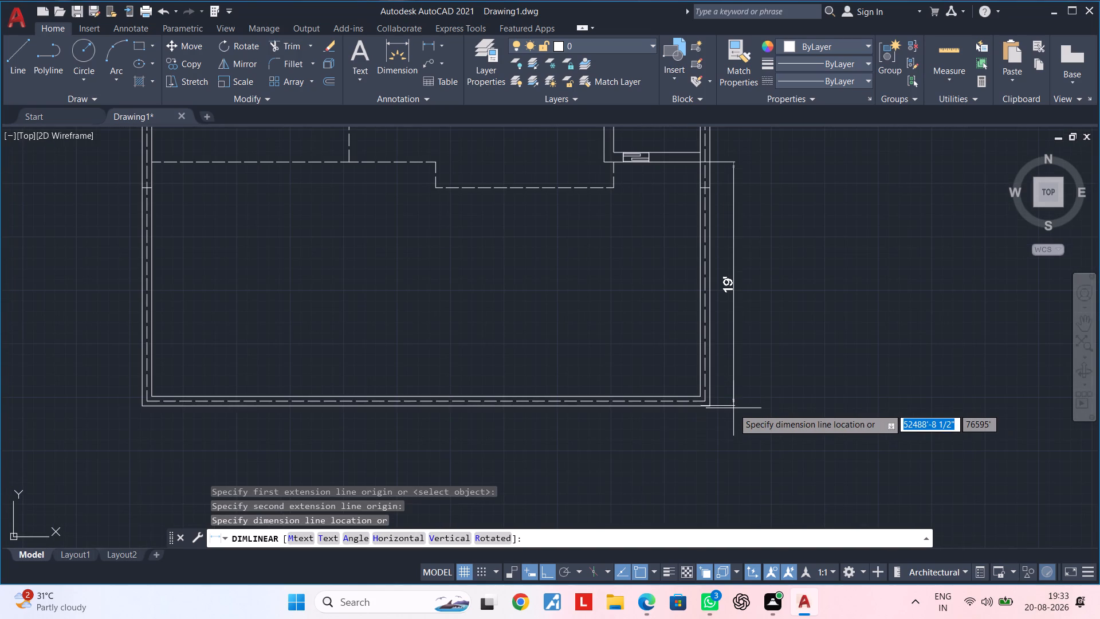
key("Escape")
key("Escape")
key("Escape")
key("Escape")
key("Escape")
key("Escape")
key("Escape")
key("Escape")
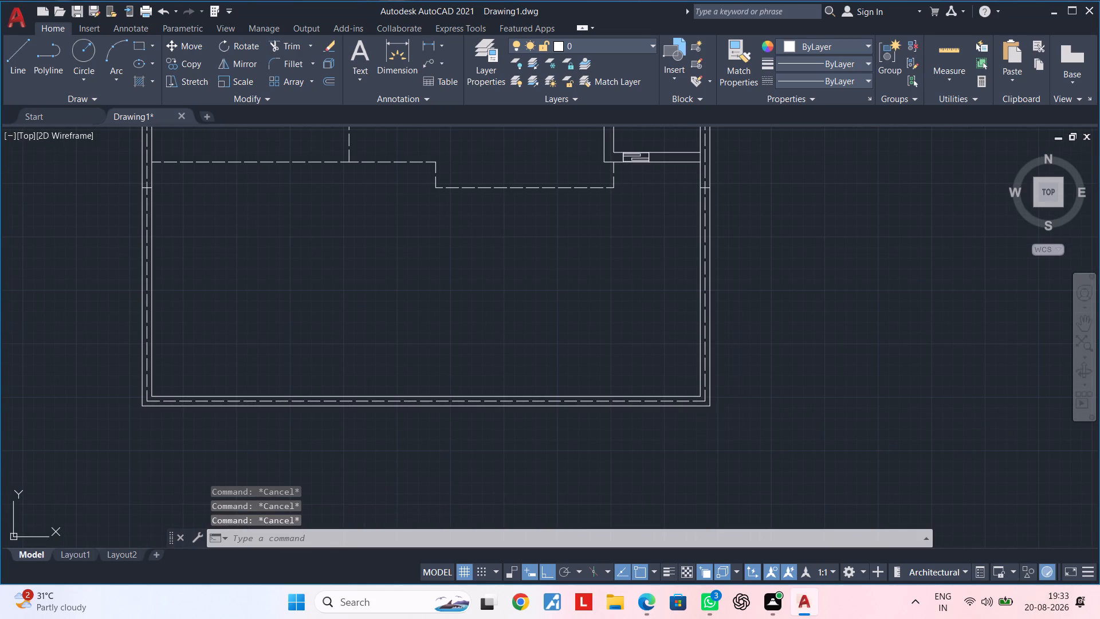
key("Escape")
key("Escape")
key("Escape")
key("Escape")
key("Escape")
key("Escape")
key("Escape")
key("Escape")
key("Escape")
key("Escape")
key("Escape")
key("Escape")
key("Escape")
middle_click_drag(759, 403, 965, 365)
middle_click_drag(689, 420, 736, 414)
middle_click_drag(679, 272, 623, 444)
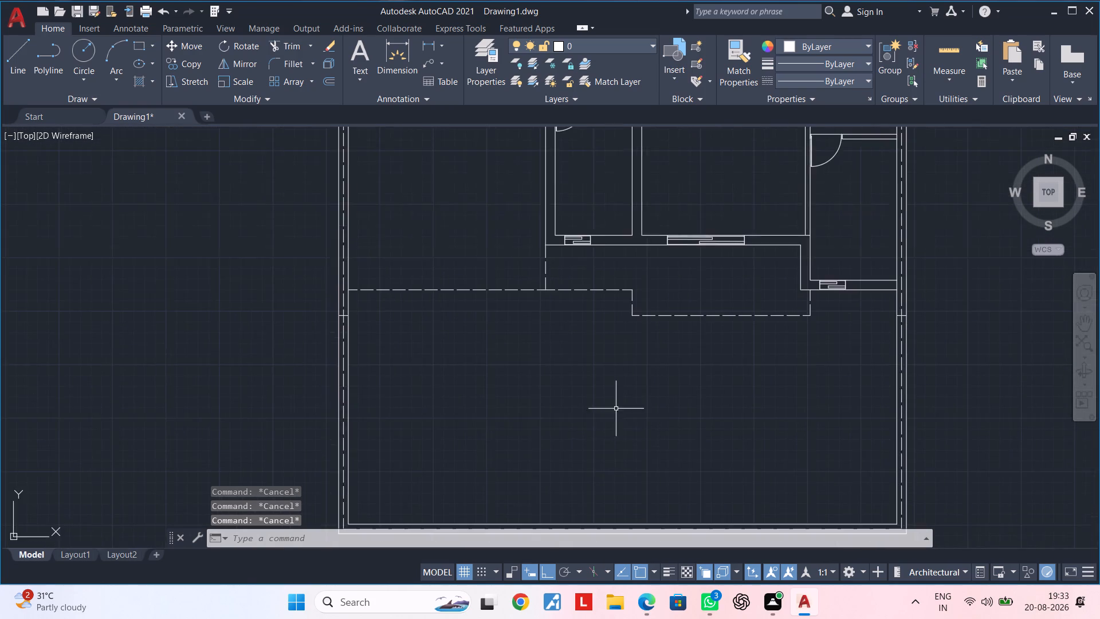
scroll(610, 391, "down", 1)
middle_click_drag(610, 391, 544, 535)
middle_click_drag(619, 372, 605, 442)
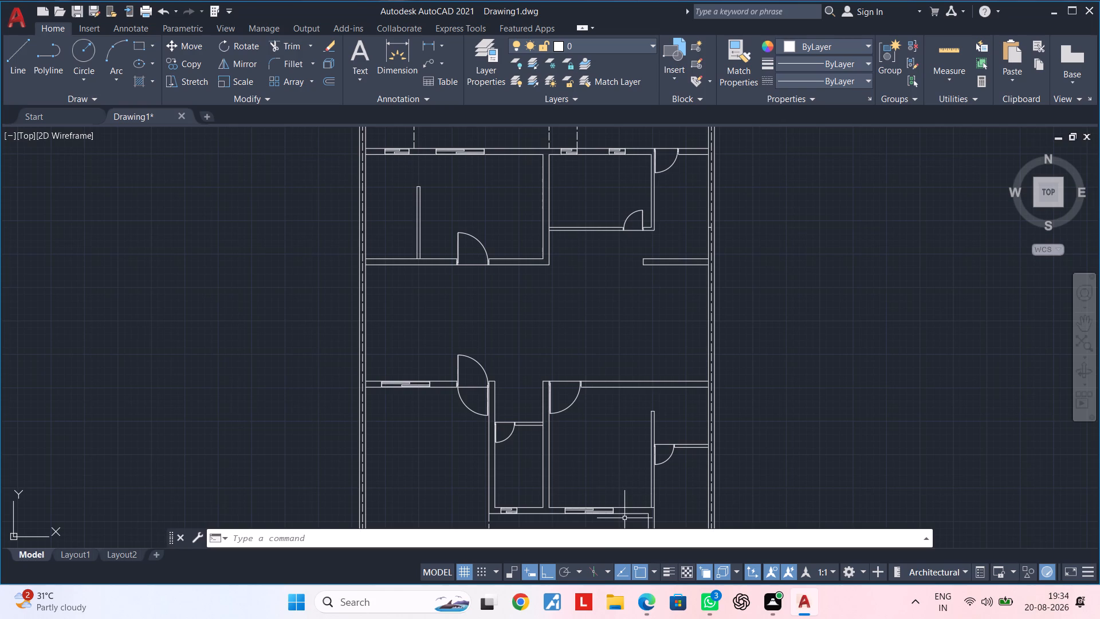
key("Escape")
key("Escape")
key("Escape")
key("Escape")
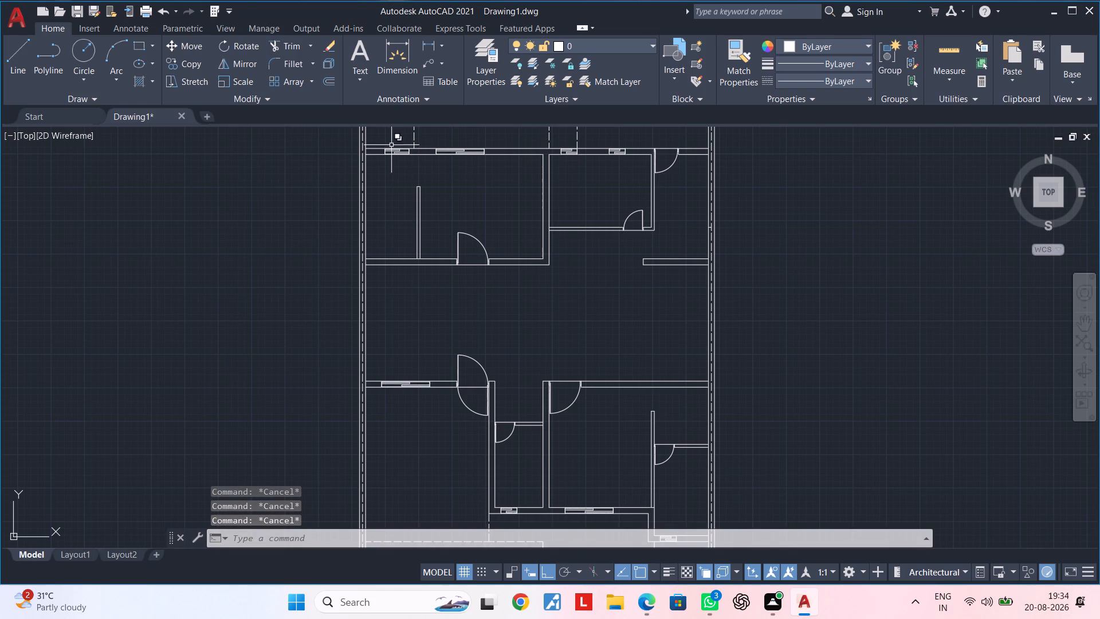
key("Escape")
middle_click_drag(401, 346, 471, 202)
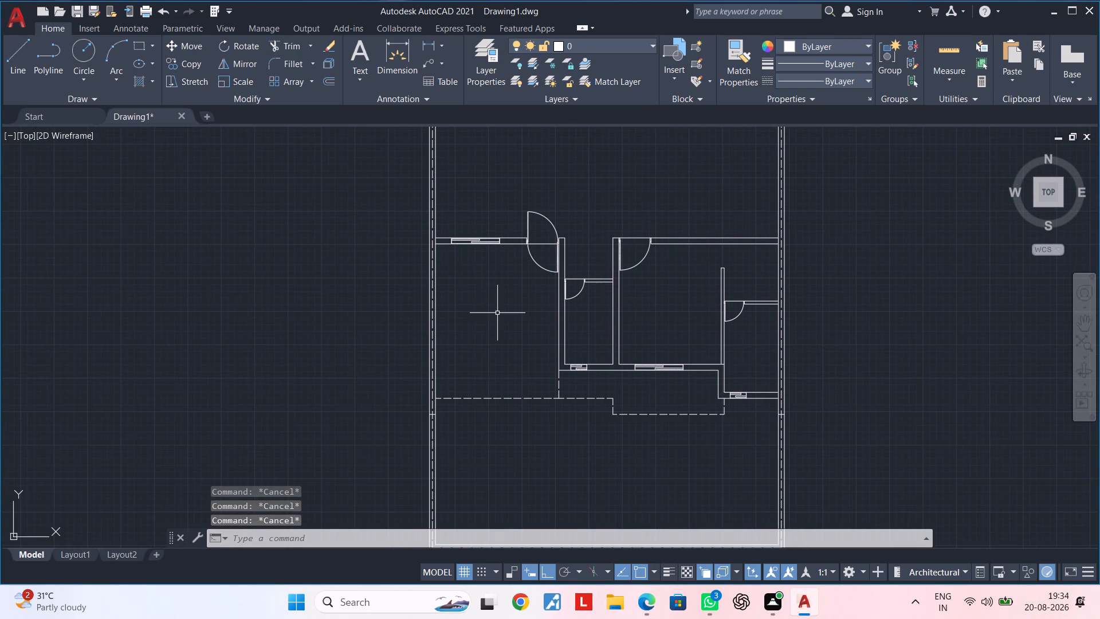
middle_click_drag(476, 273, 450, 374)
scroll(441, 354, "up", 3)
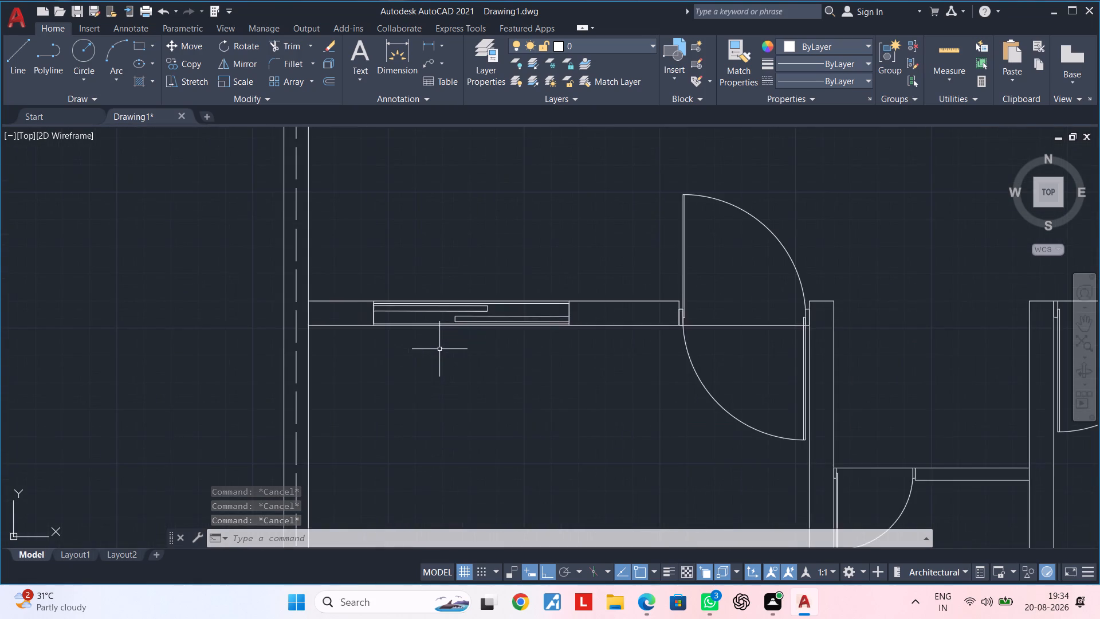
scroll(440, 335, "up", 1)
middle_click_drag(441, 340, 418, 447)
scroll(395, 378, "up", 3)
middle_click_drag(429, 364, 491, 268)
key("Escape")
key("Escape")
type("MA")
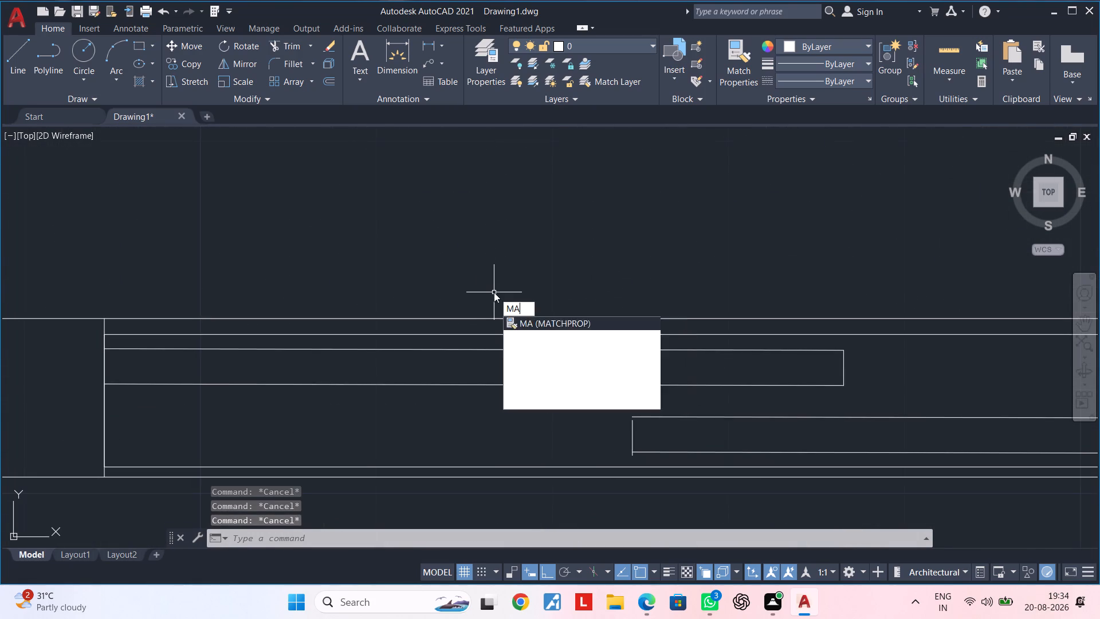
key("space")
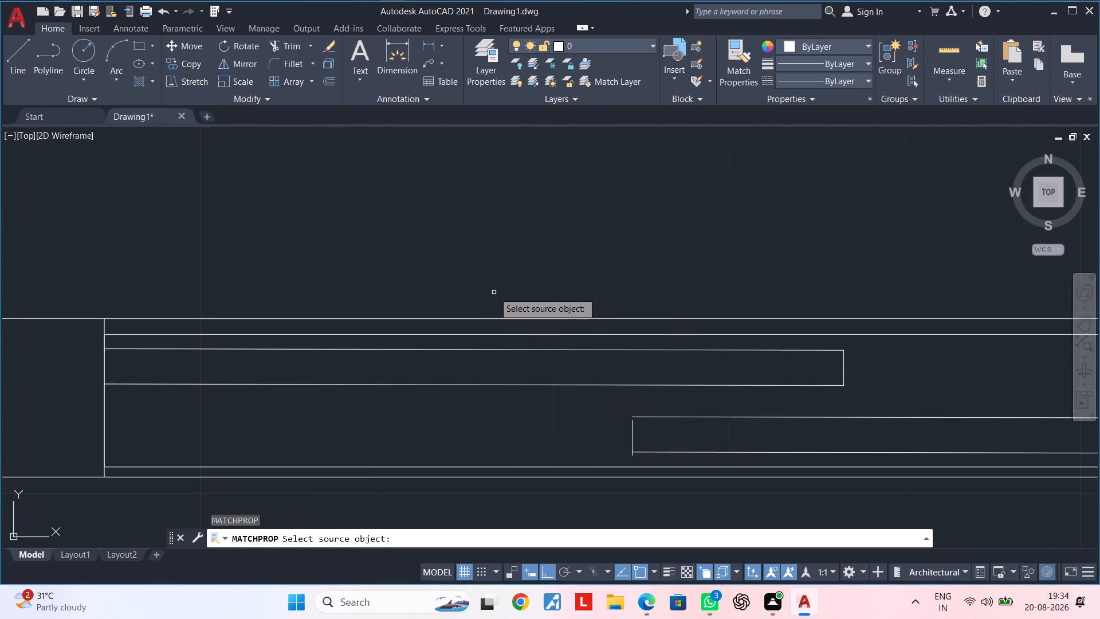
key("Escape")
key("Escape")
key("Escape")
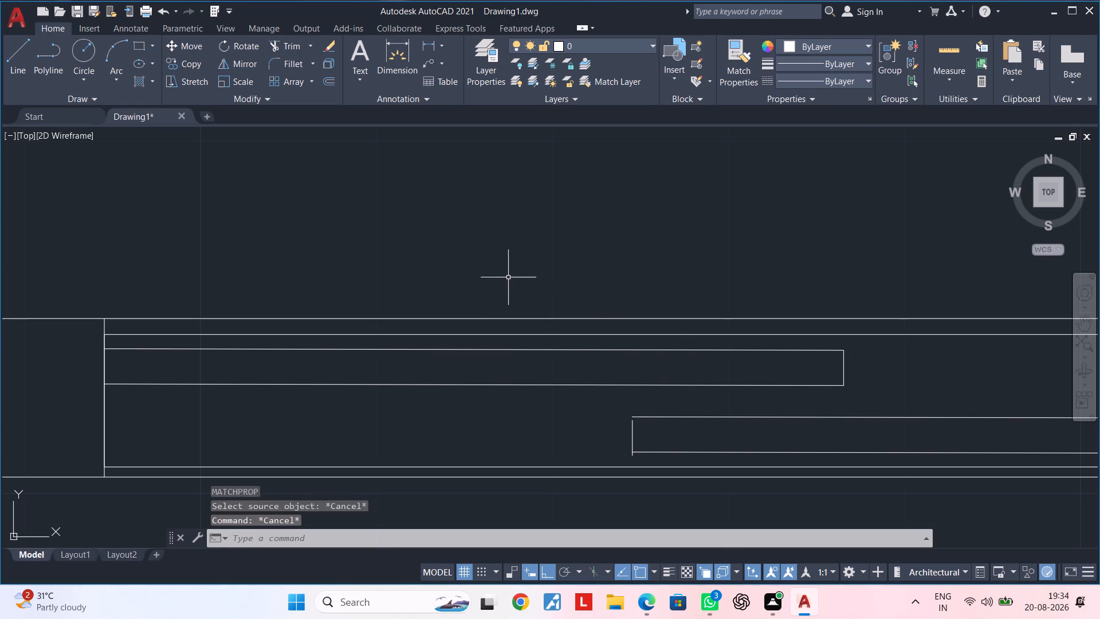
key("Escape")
Look over the whole floor plan and examine the upper-left room's windows, short partition and adjacent walls.
scroll(508, 277, "down", 3)
scroll(575, 363, "down", 2)
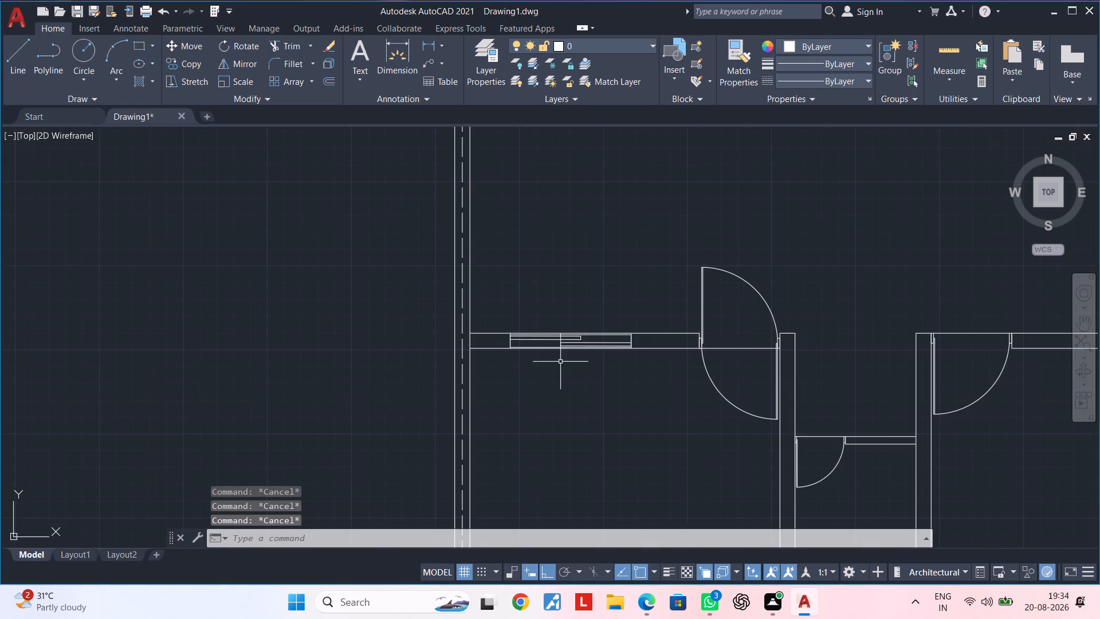
middle_click_drag(523, 365, 467, 254)
middle_click(470, 232)
scroll(508, 283, "down", 3)
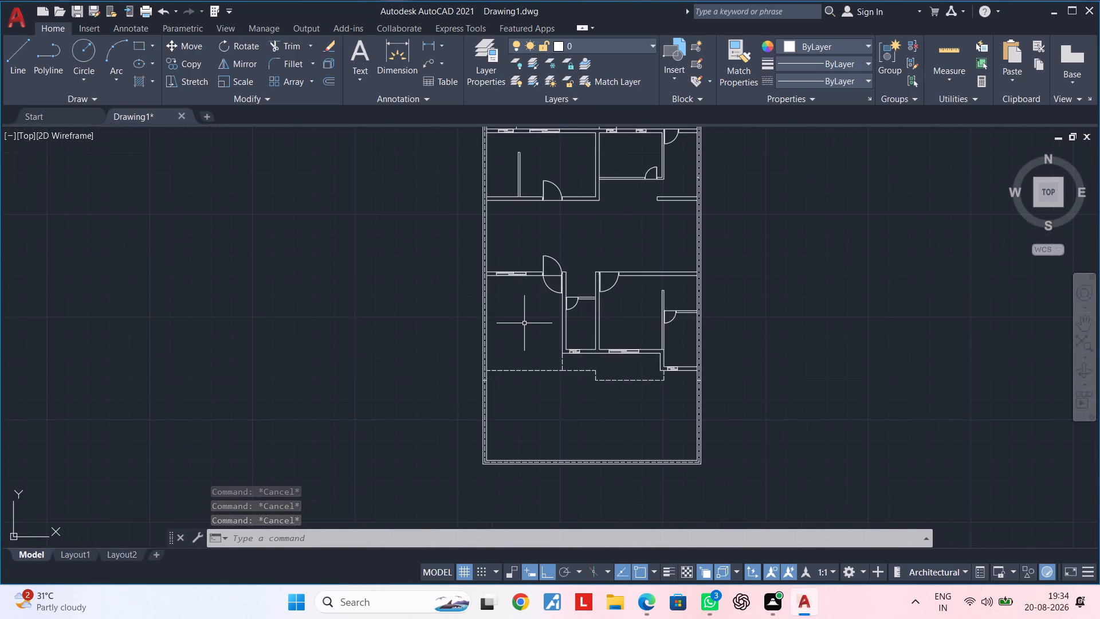
middle_click_drag(525, 326, 454, 417)
middle_click(479, 381)
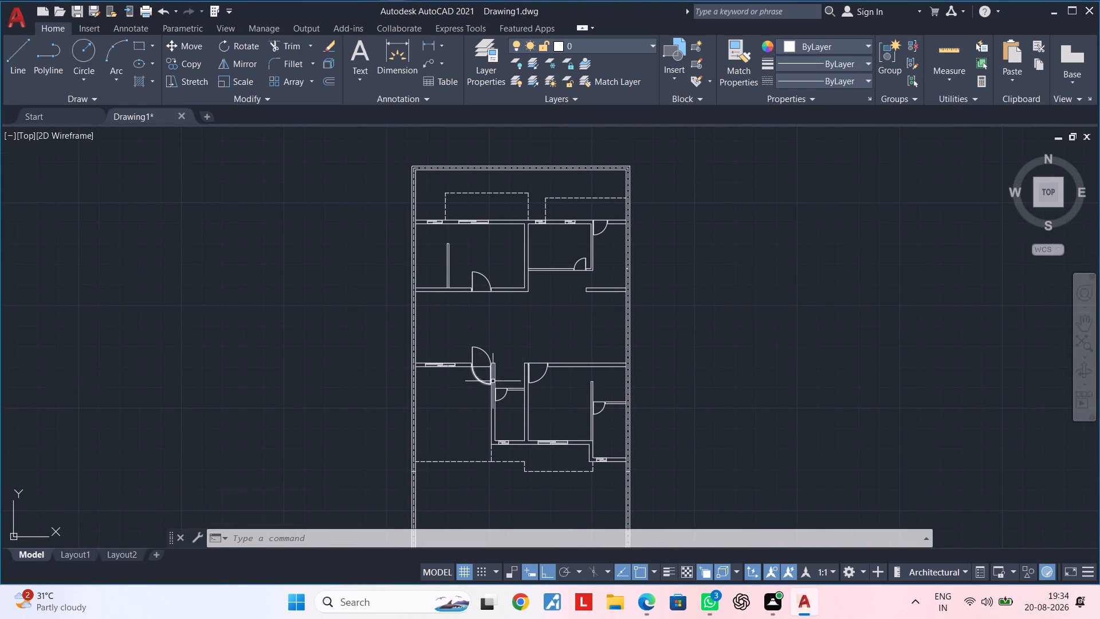
key("Escape")
key("Escape")
scroll(480, 315, "up", 1)
middle_click_drag(480, 315, 497, 434)
scroll(434, 383, "up", 2)
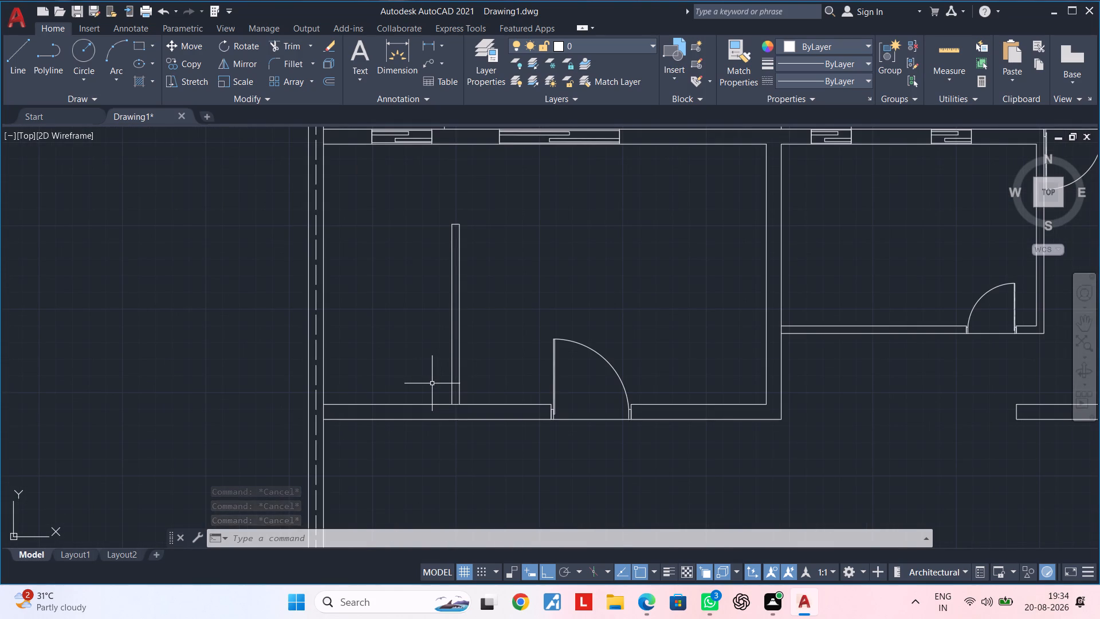
key("Escape")
key("Escape")
key("Escape")
key("Escape")
scroll(455, 387, "down", 2)
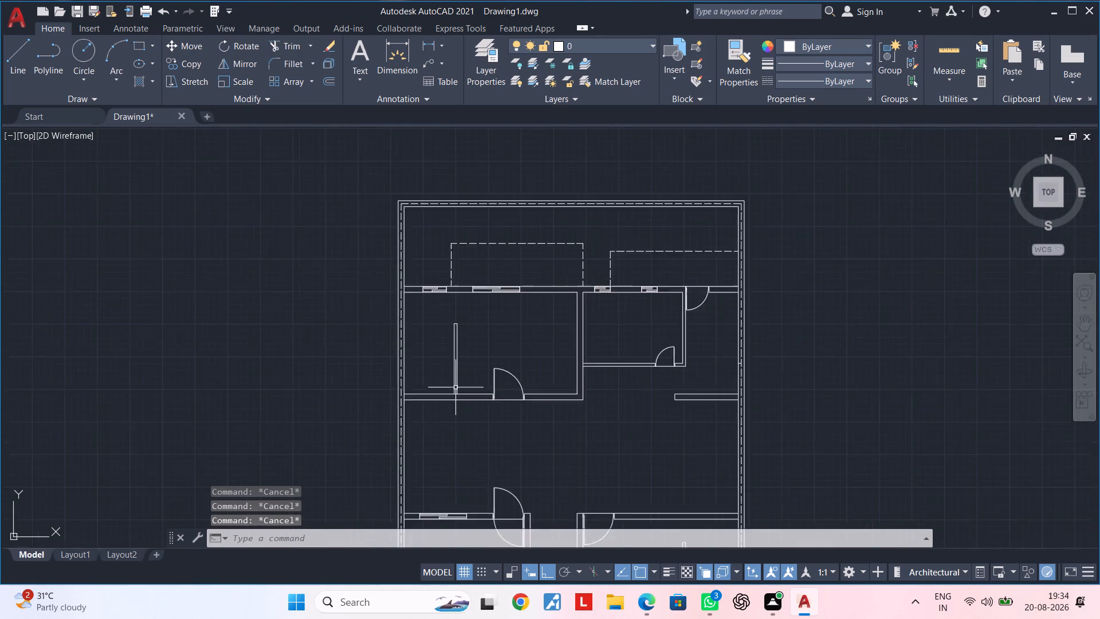
scroll(455, 387, "down", 1)
scroll(467, 334, "up", 4)
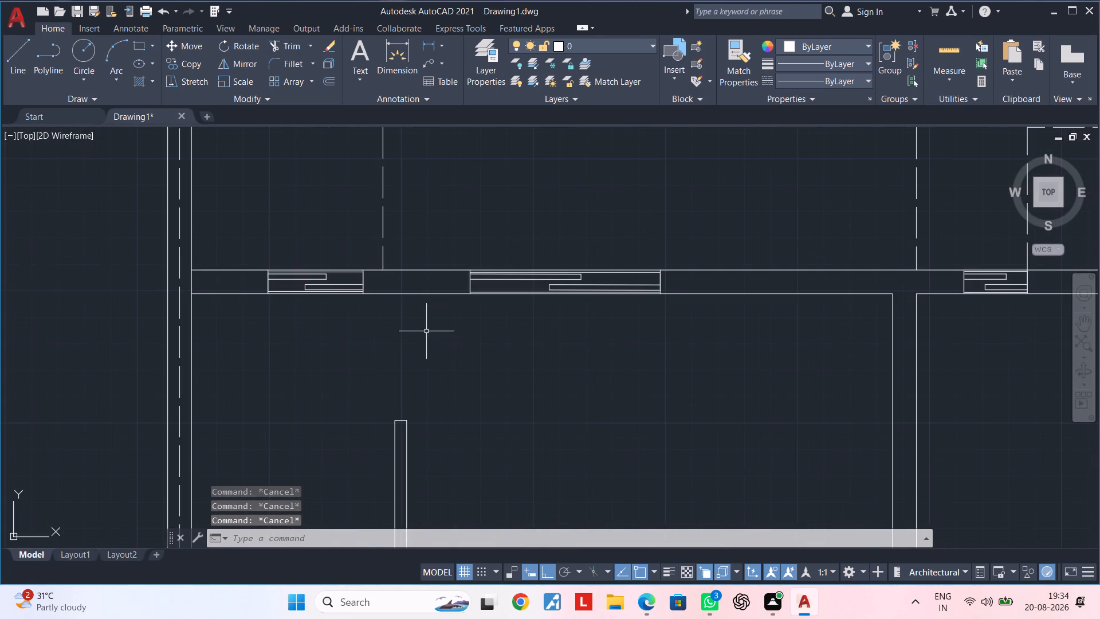
middle_click_drag(426, 331, 469, 300)
scroll(469, 300, "down", 1)
middle_click_drag(481, 311, 417, 310)
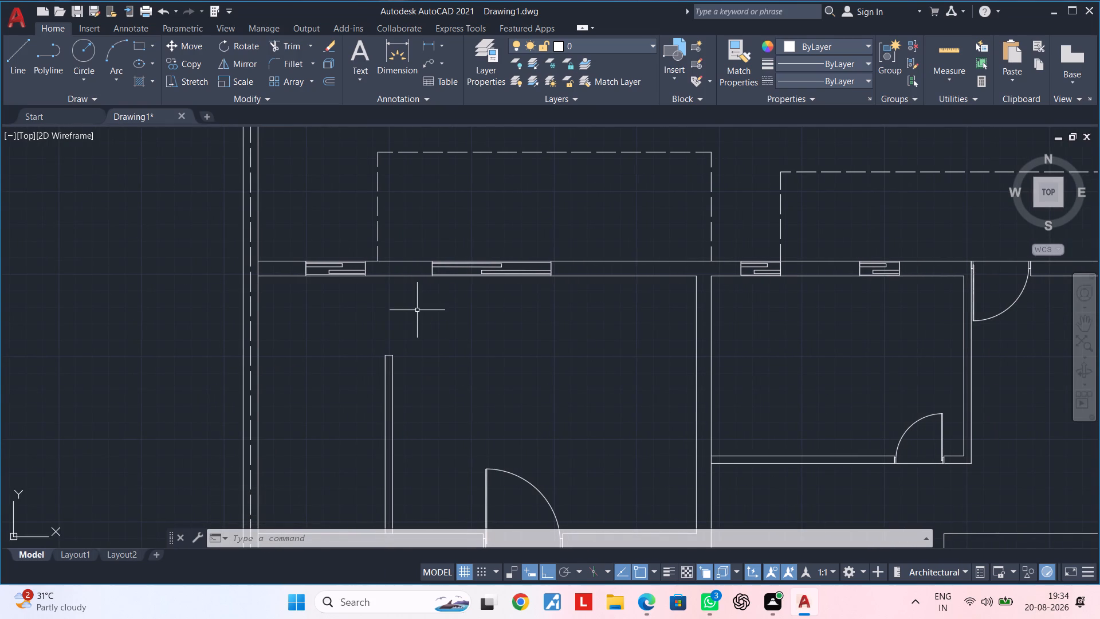
key("Escape")
key("Escape")
key("Escape")
key("Escape")
key("Escape")
key("Escape")
key("Escape")
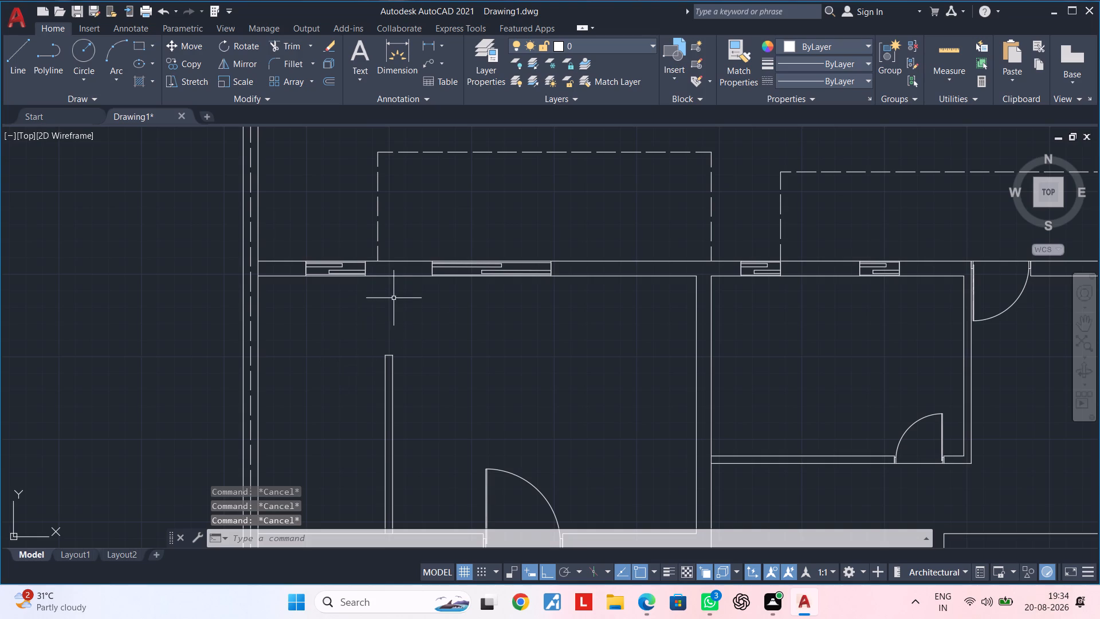
Draw two vertical construction lines, one through the upper-left dashed outline's left corner on the wall, one through the partition's top-right corner.
middle_click_drag(392, 301, 438, 272)
key("Escape")
key("Escape")
key("Escape")
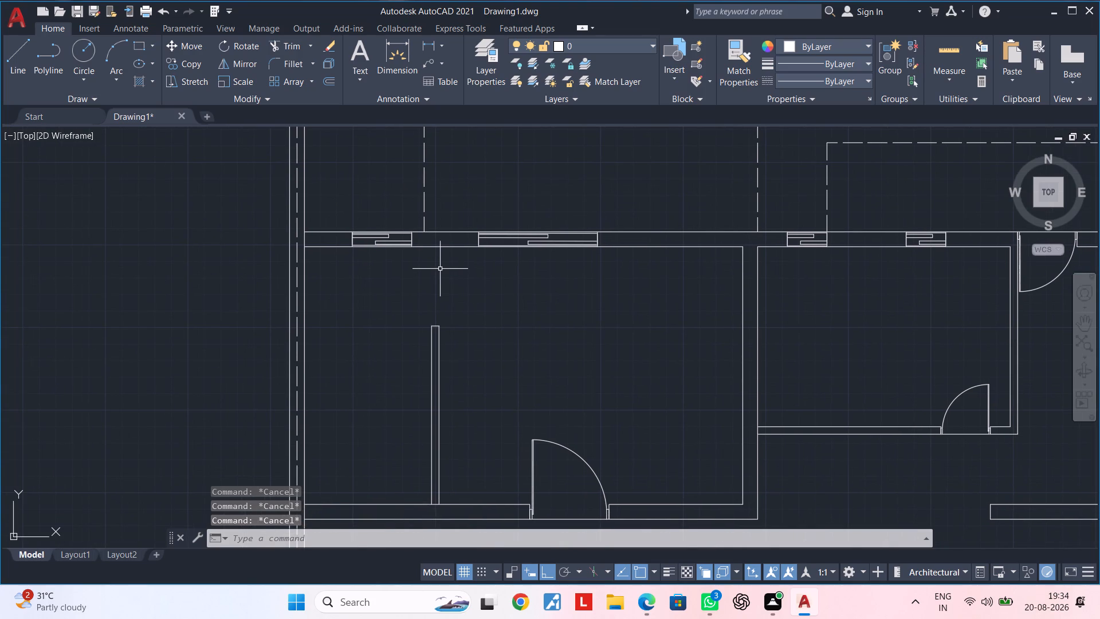
key("x")
key("l")
key("space")
key("v")
key("space")
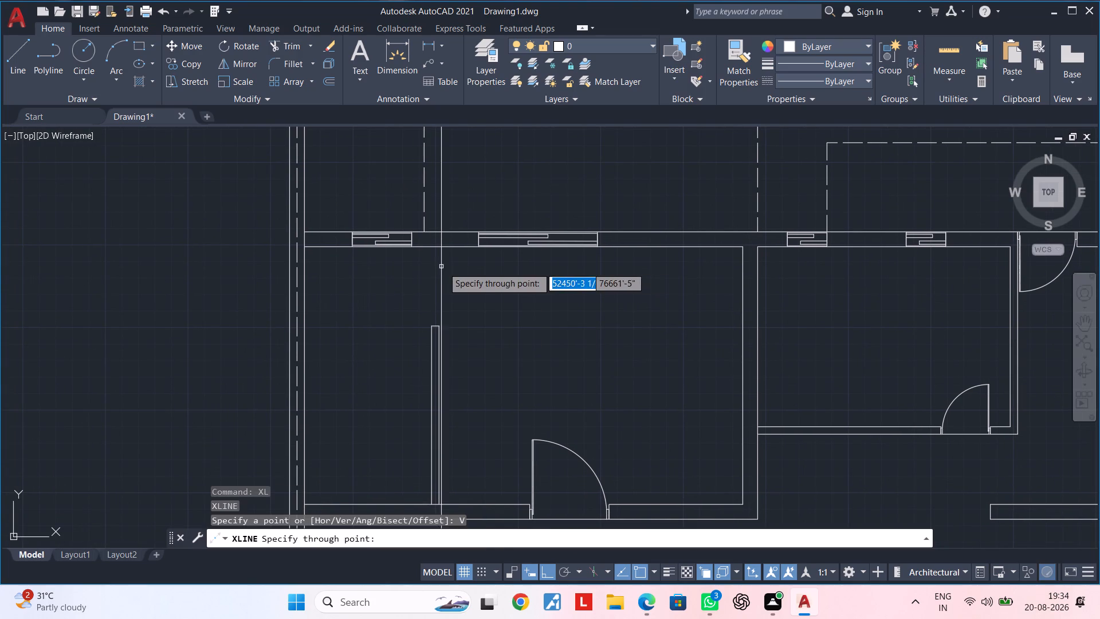
scroll(412, 256, "up", 2)
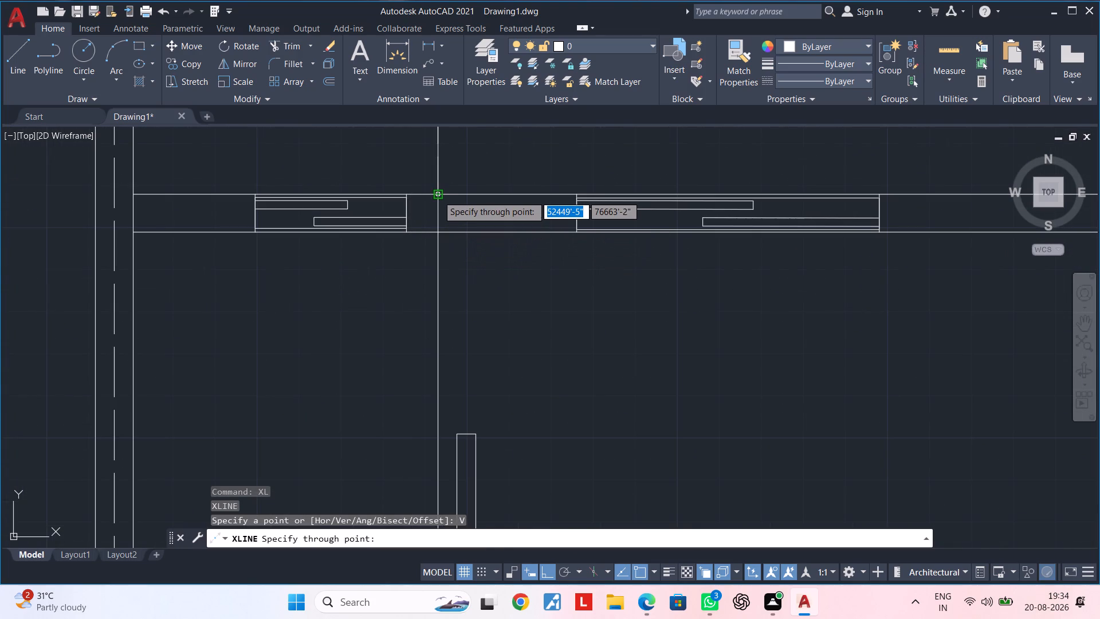
left_click(438, 195)
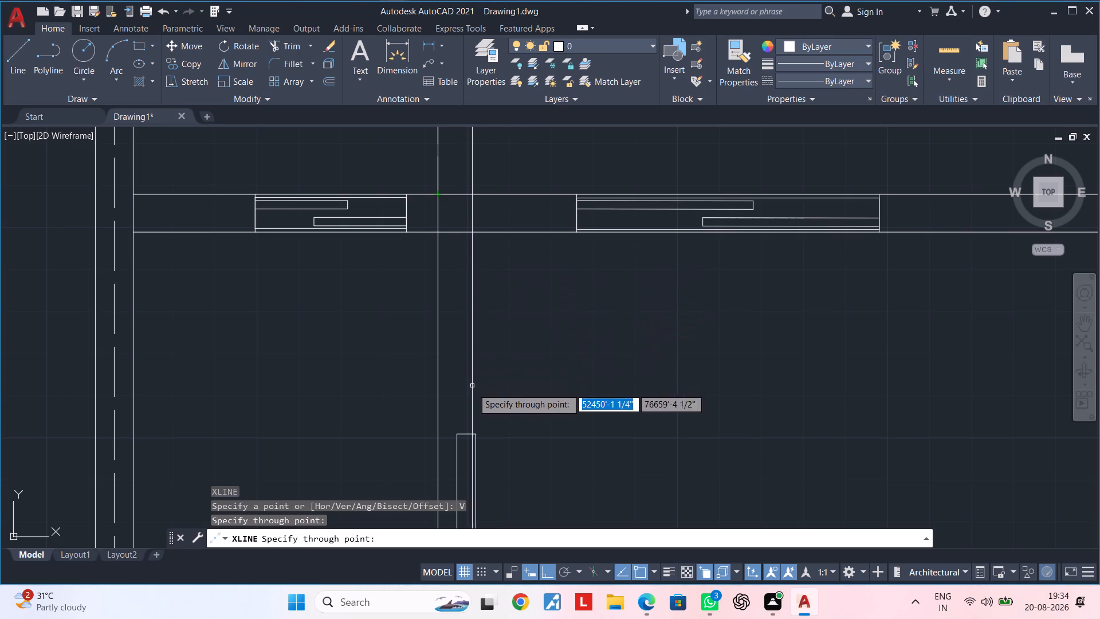
left_click(476, 436)
key("Escape")
key("Escape")
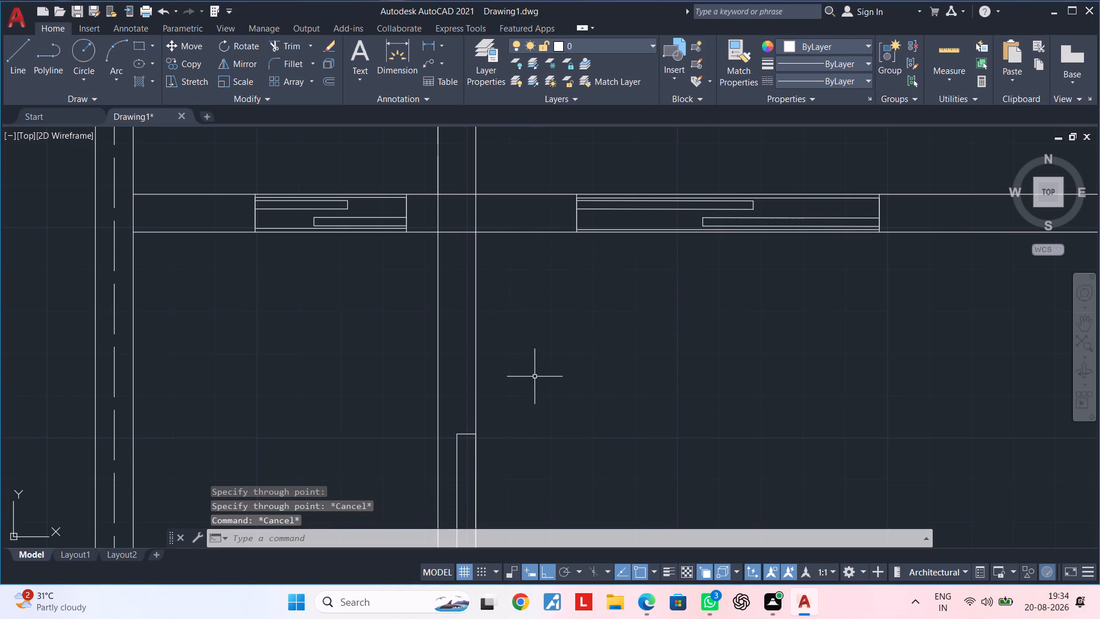
Measure with a linear dimension the horizontal distance between the two construction lines along the upper-left room's top wall.
middle_click_drag(536, 369, 519, 456)
key("Escape")
key("Escape")
left_click(431, 42)
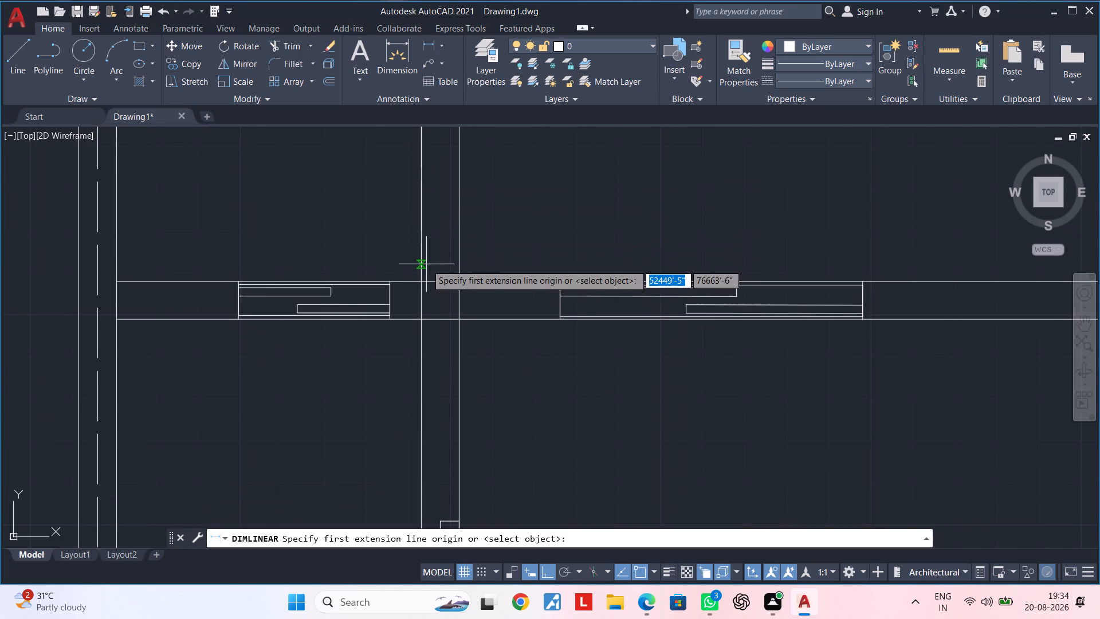
left_click(421, 280)
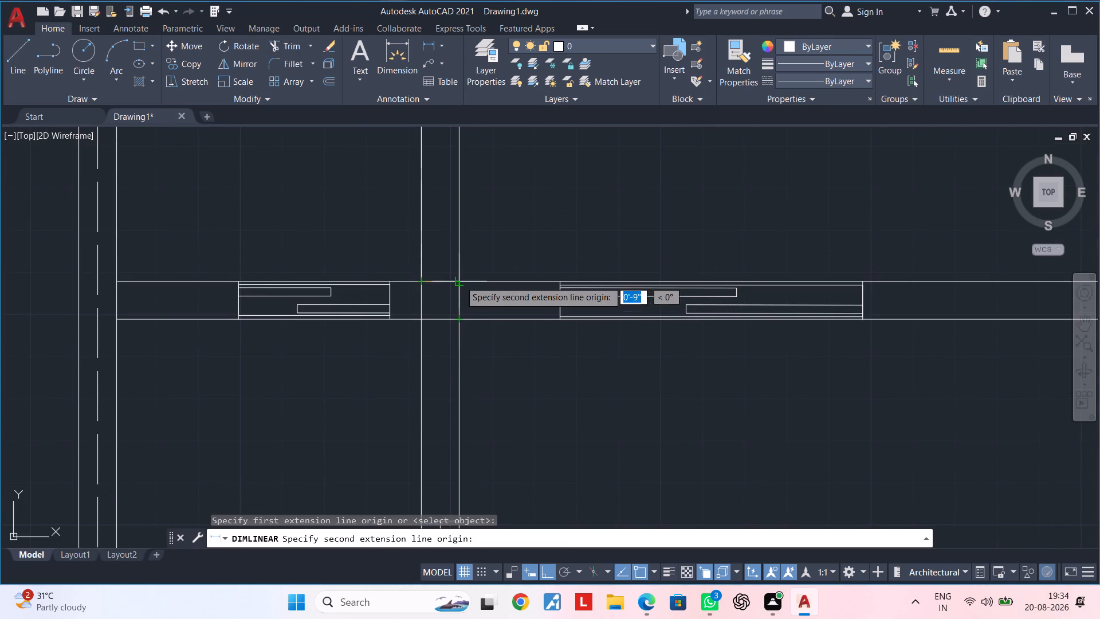
left_click(460, 281)
key("Escape")
key("Escape")
key("Escape")
key("Escape")
key("Escape")
key("Escape")
Draw a 9" by 9" rectangle across the upper-left room's top wall, between the two construction lines.
middle_click_drag(480, 336, 504, 322)
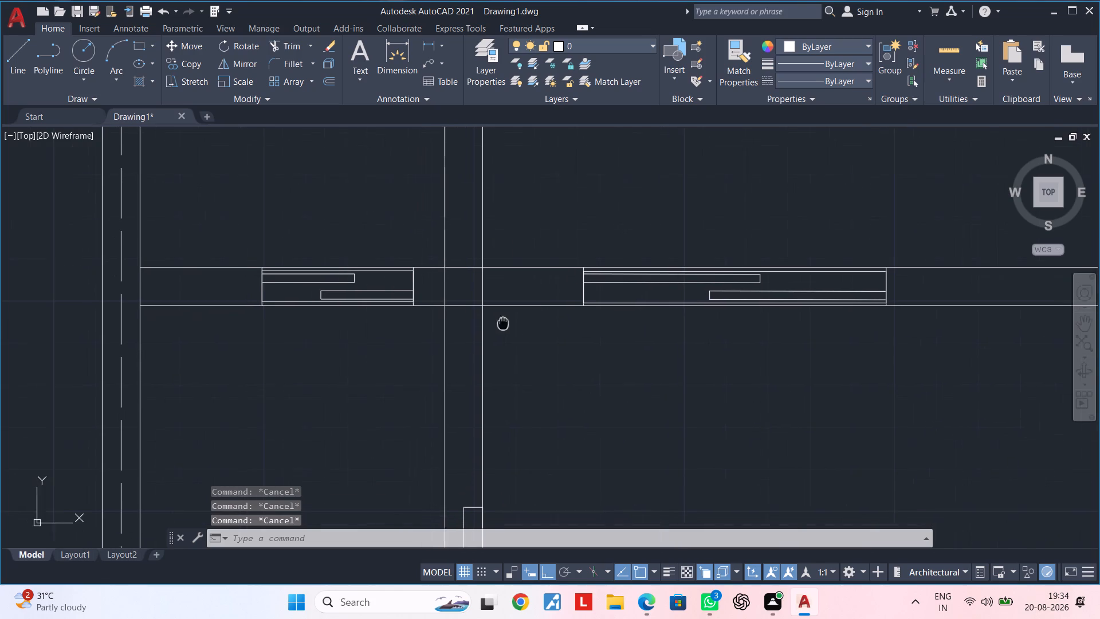
middle_click_drag(504, 322, 508, 320)
key("Escape")
key("Escape")
key("Escape")
key("Escape")
key("Escape")
key("Escape")
type("REC")
key("space")
left_click(452, 268)
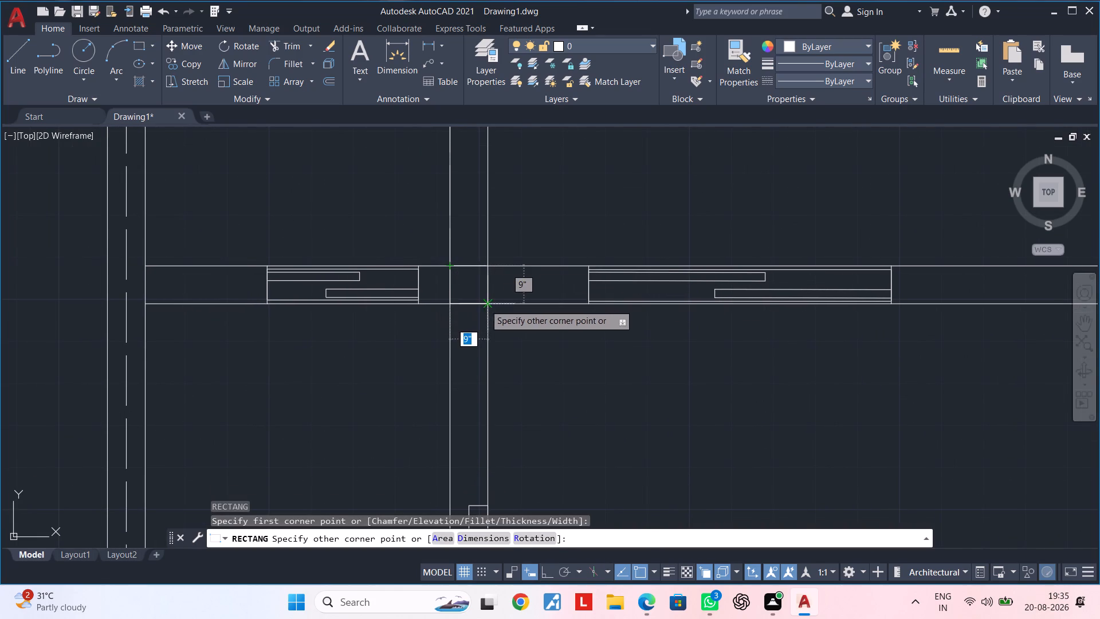
left_click(488, 306)
key("Escape")
key("Escape")
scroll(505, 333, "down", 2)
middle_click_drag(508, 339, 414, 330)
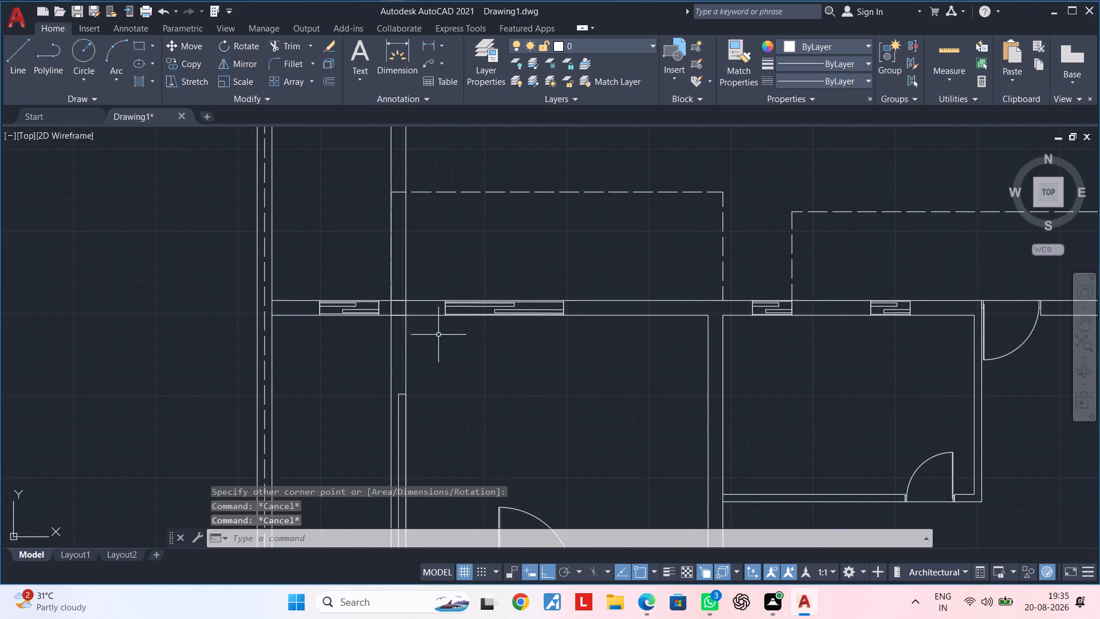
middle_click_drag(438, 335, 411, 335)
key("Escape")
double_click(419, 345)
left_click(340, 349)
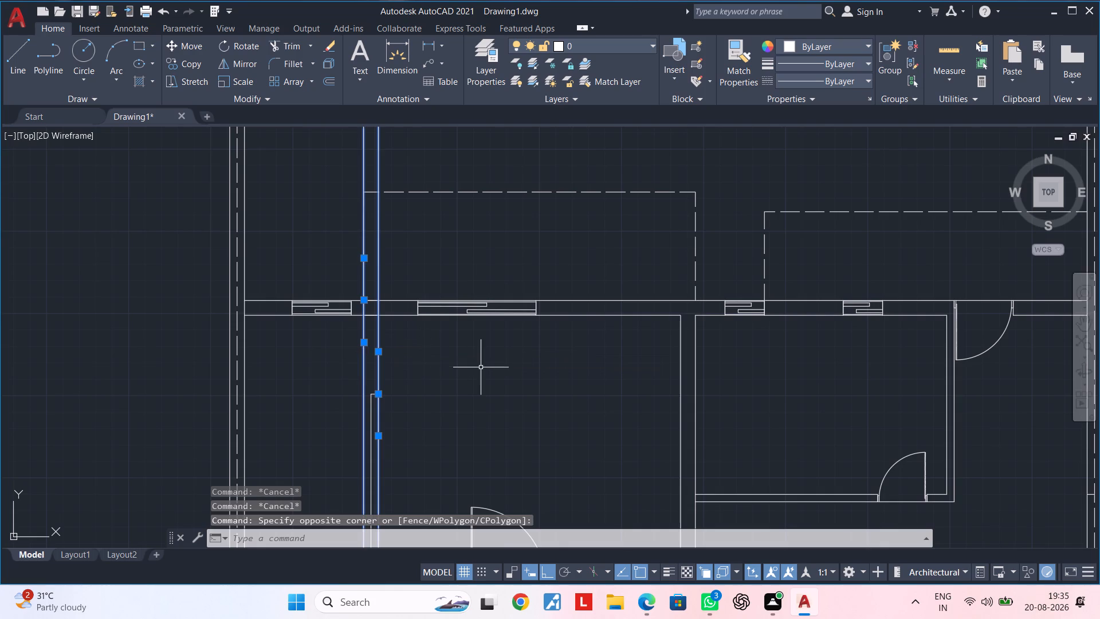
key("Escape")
Draw a rectangle across the full thickness of the upper-left room's bottom wall, between the same two construction lines.
middle_click_drag(462, 409, 509, 256)
scroll(471, 352, "up", 1)
middle_click_drag(482, 326, 551, 158)
scroll(541, 198, "down", 1)
middle_click_drag(539, 206, 559, 175)
key("Escape")
key("Escape")
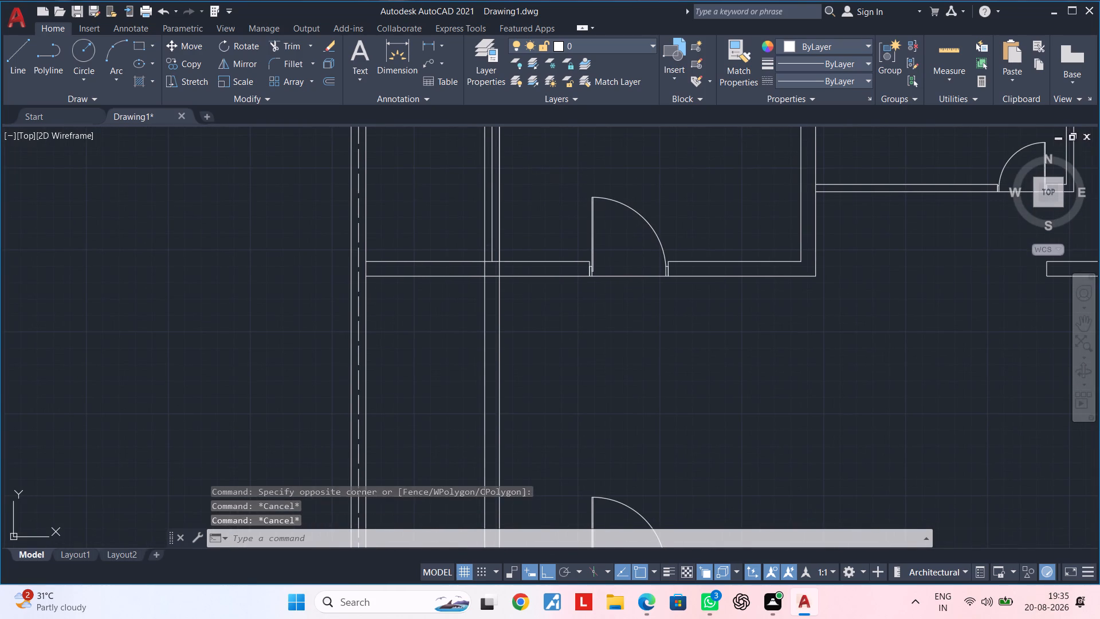
key("Escape")
key("Escape")
key("Escape")
key("Escape")
middle_click_drag(557, 175, 559, 154)
key("Escape")
key("Escape")
type("REC")
key("space")
scroll(489, 261, "up", 2)
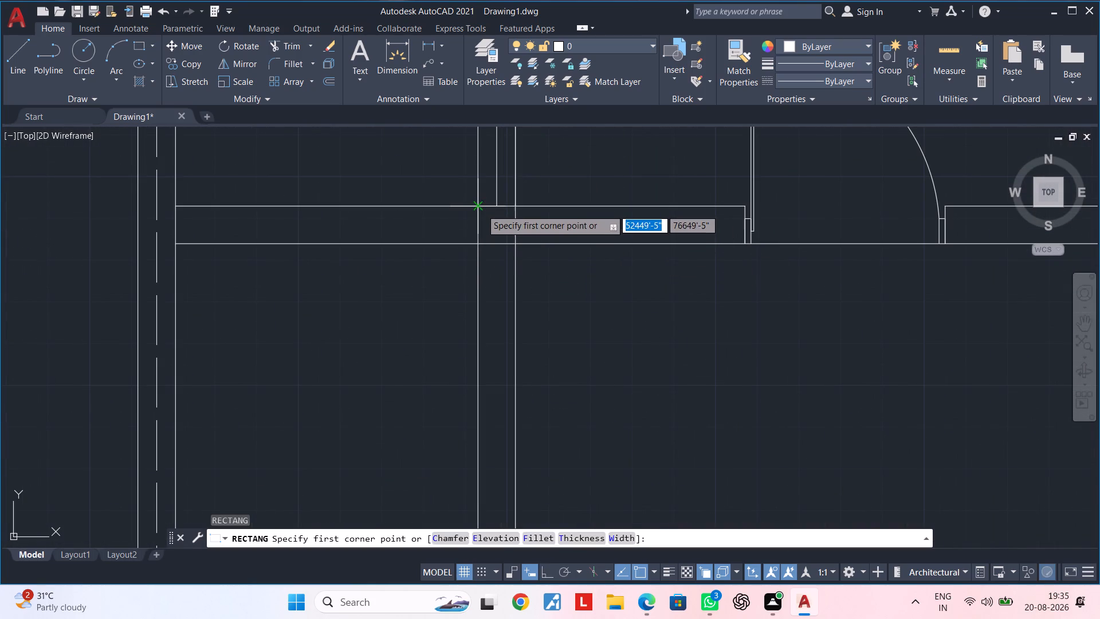
left_click(481, 204)
left_click(516, 243)
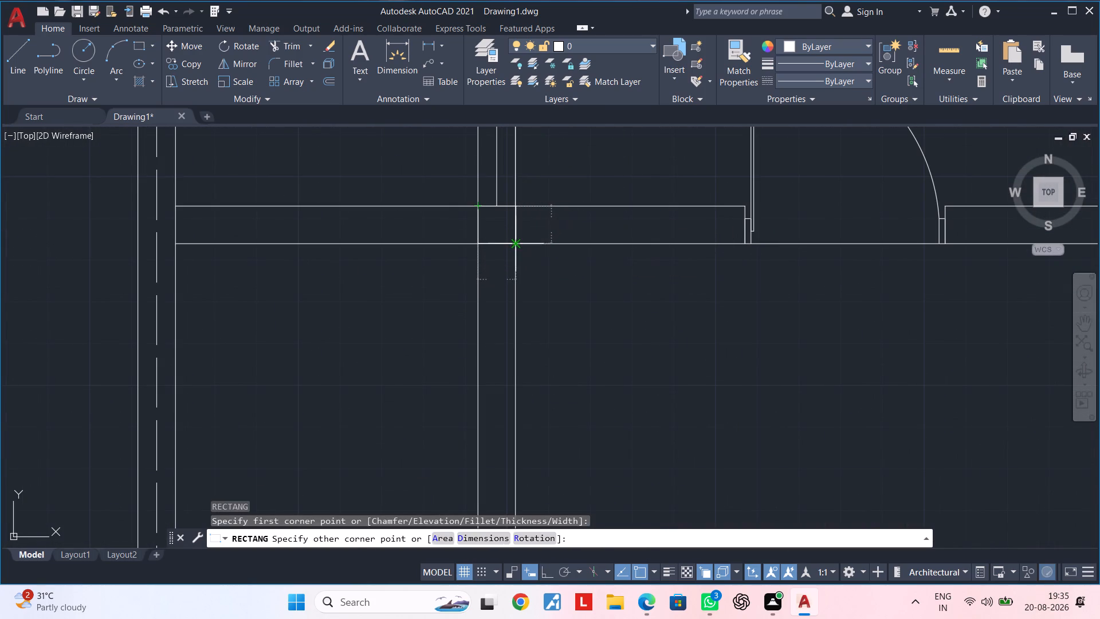
Erase the two vertical construction lines together with the upper-left dashed outline's left vertical line.
scroll(533, 233, "down", 1)
middle_click_drag(535, 233, 394, 261)
scroll(430, 210, "down", 1)
middle_click_drag(432, 211, 351, 320)
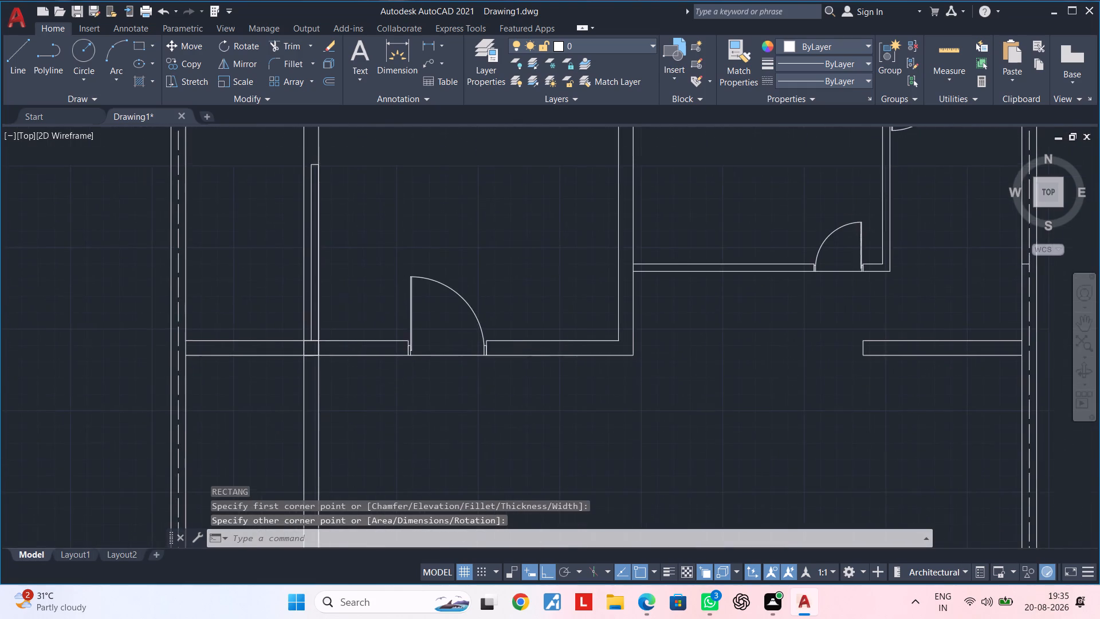
scroll(370, 263, "down", 1)
middle_click_drag(374, 260, 347, 311)
middle_click_drag(362, 277, 383, 253)
scroll(385, 250, "up", 1)
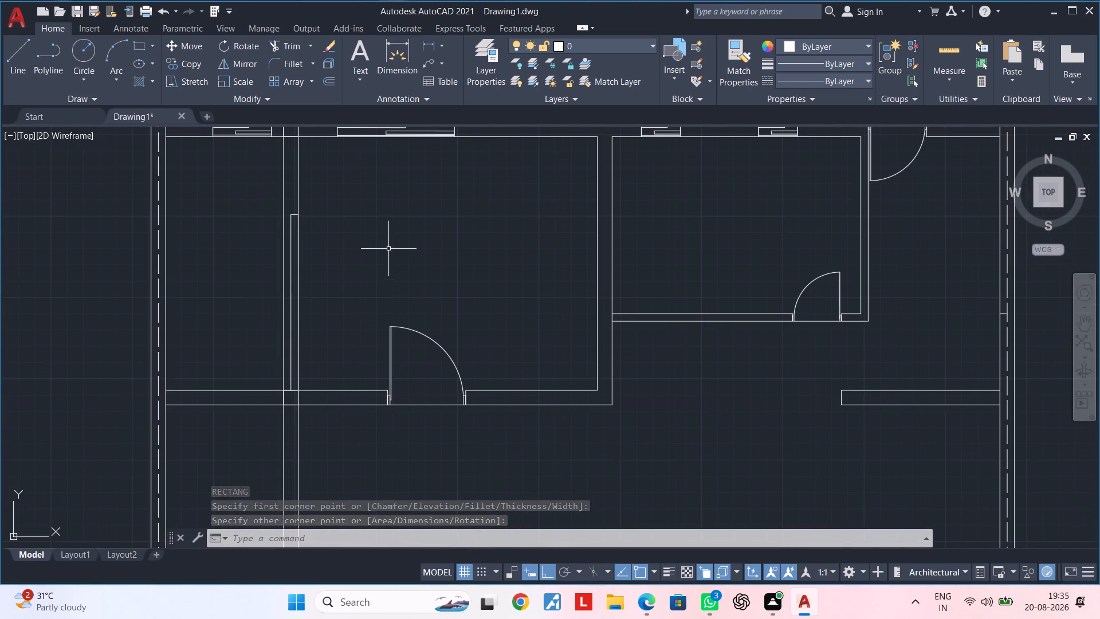
scroll(400, 242, "down", 1)
middle_click_drag(402, 239, 353, 284)
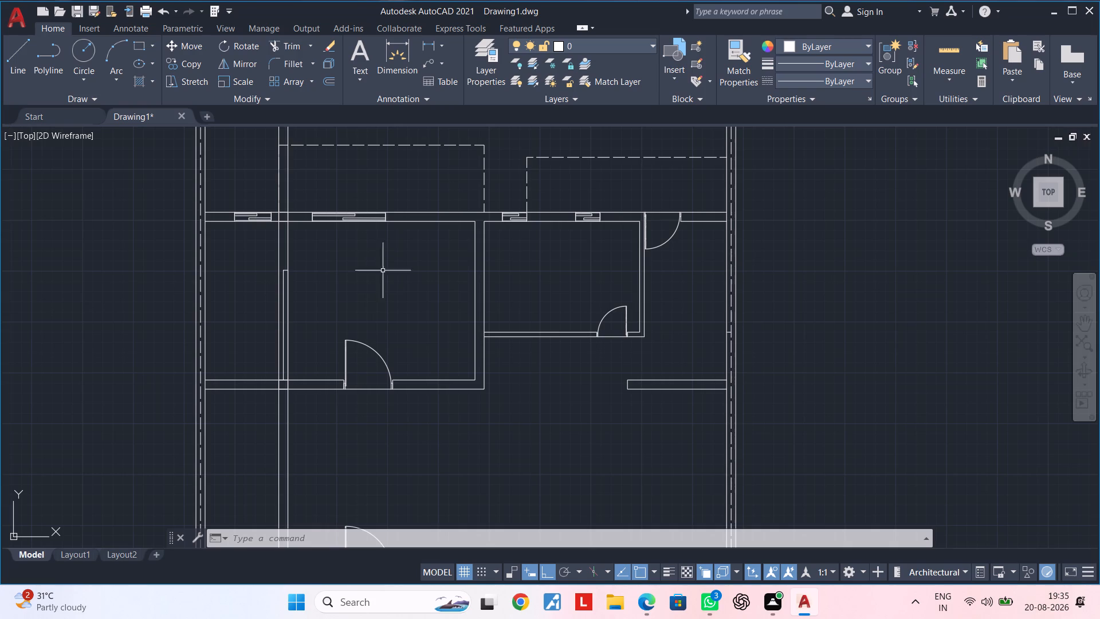
middle_click_drag(352, 269, 555, 334)
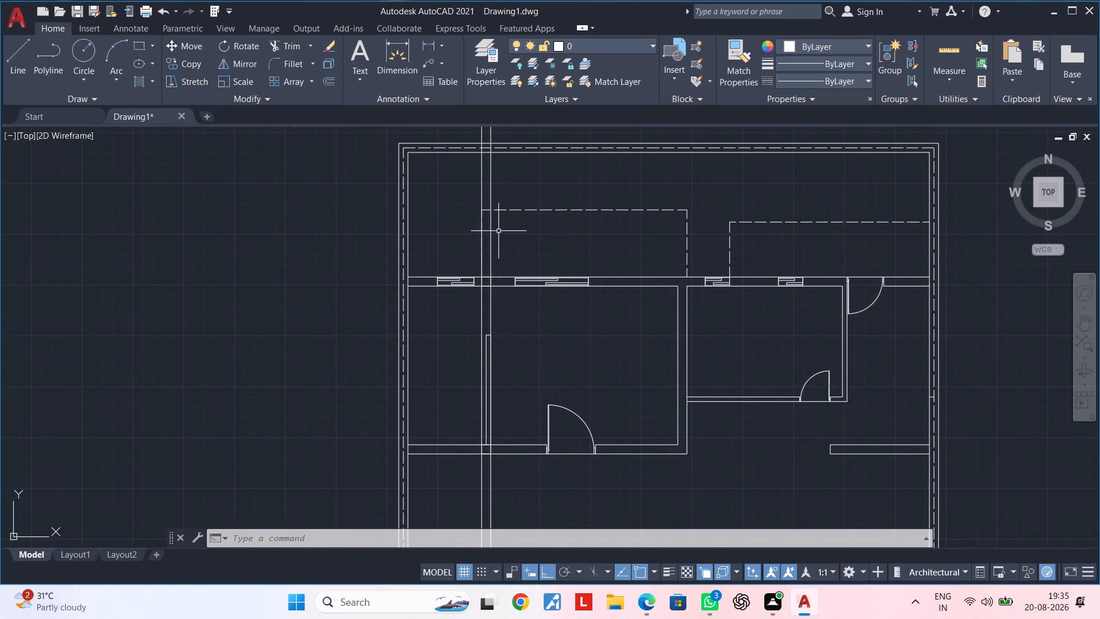
left_click(515, 240)
left_click(438, 245)
key("Delete")
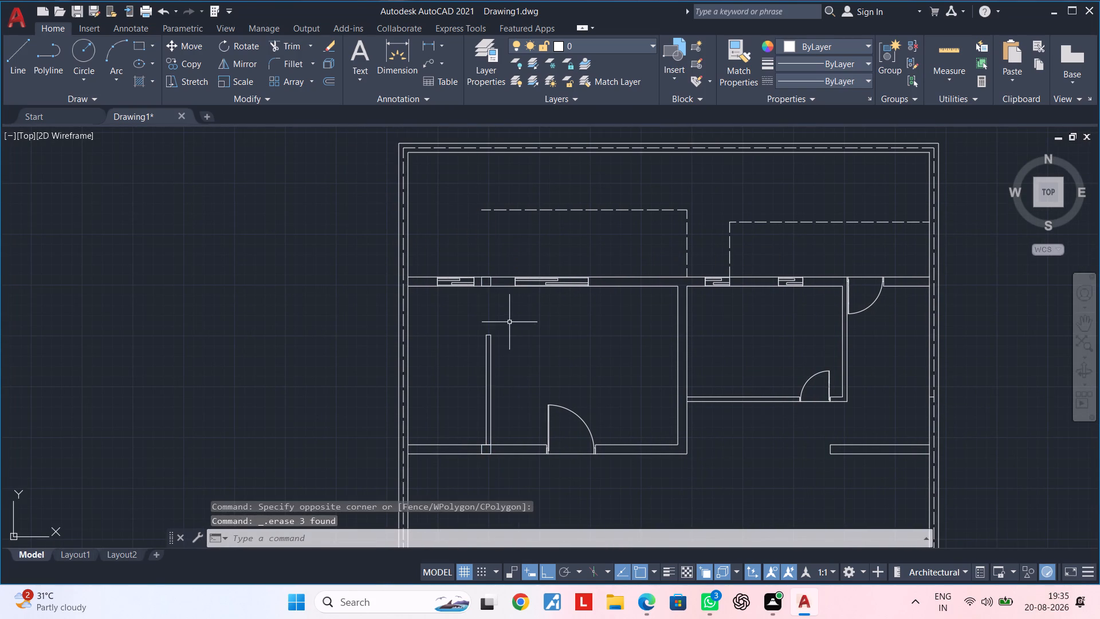
Examine the two rectangles drawn in the upper-left room's bottom and top walls.
scroll(474, 285, "up", 3)
scroll(510, 308, "down", 1)
middle_click_drag(509, 309, 525, 131)
scroll(582, 252, "down", 1)
middle_click_drag(584, 265, 583, 258)
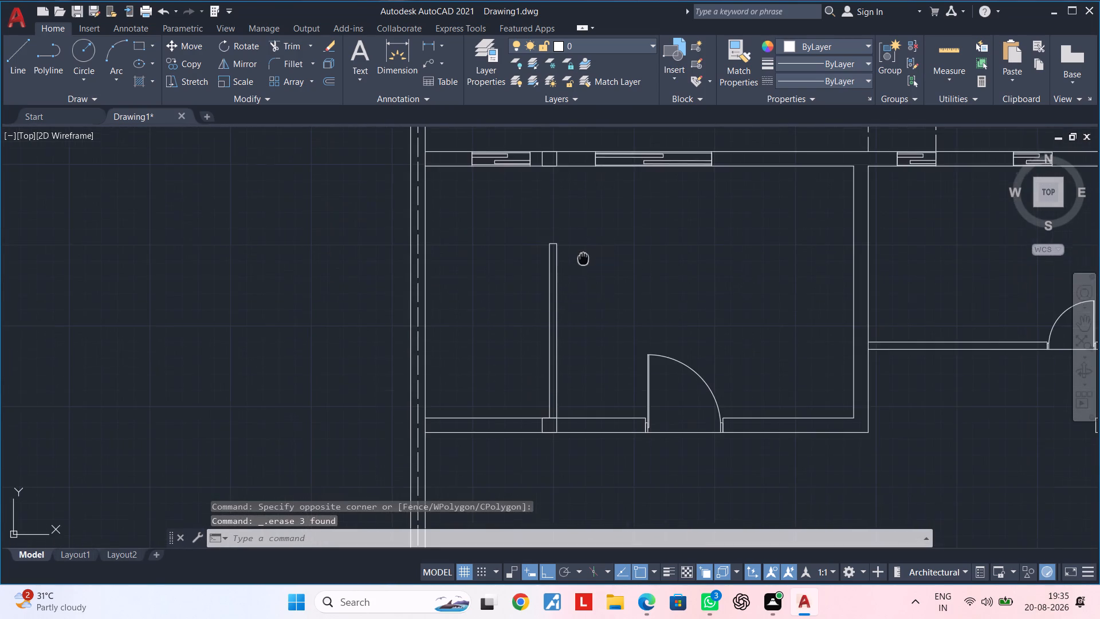
middle_click_drag(583, 258, 579, 157)
scroll(578, 158, "down", 1)
scroll(555, 279, "up", 3)
scroll(553, 230, "up", 1)
middle_click_drag(550, 209, 524, 355)
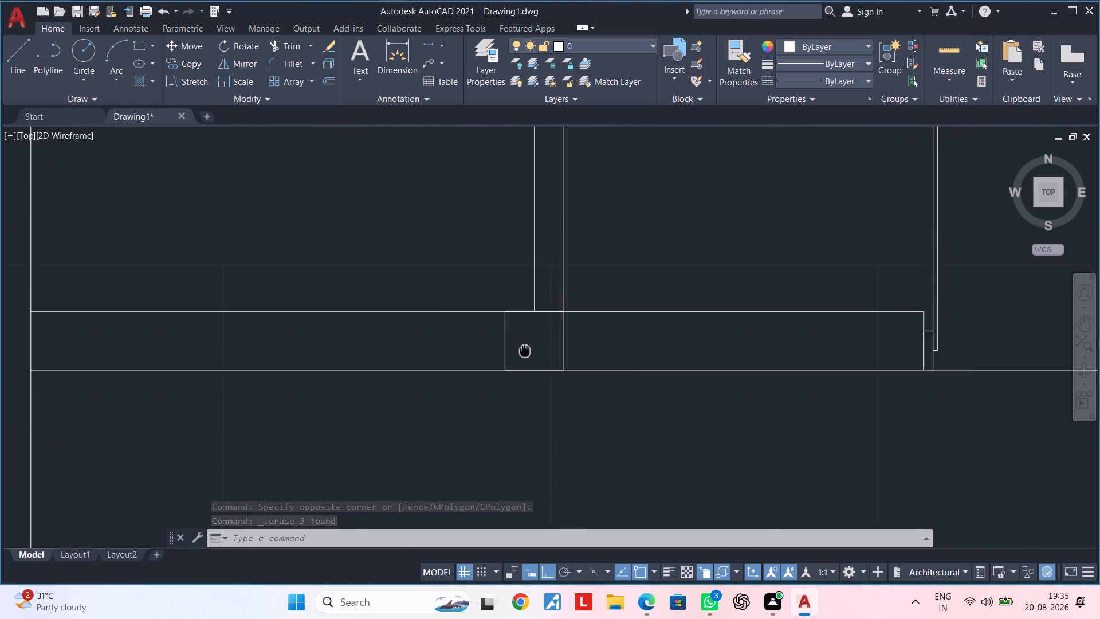
middle_click_drag(524, 355, 511, 412)
scroll(601, 280, "down", 1)
middle_click_drag(608, 250, 578, 480)
scroll(583, 338, "down", 2)
middle_click_drag(589, 338, 556, 498)
scroll(556, 498, "up", 1)
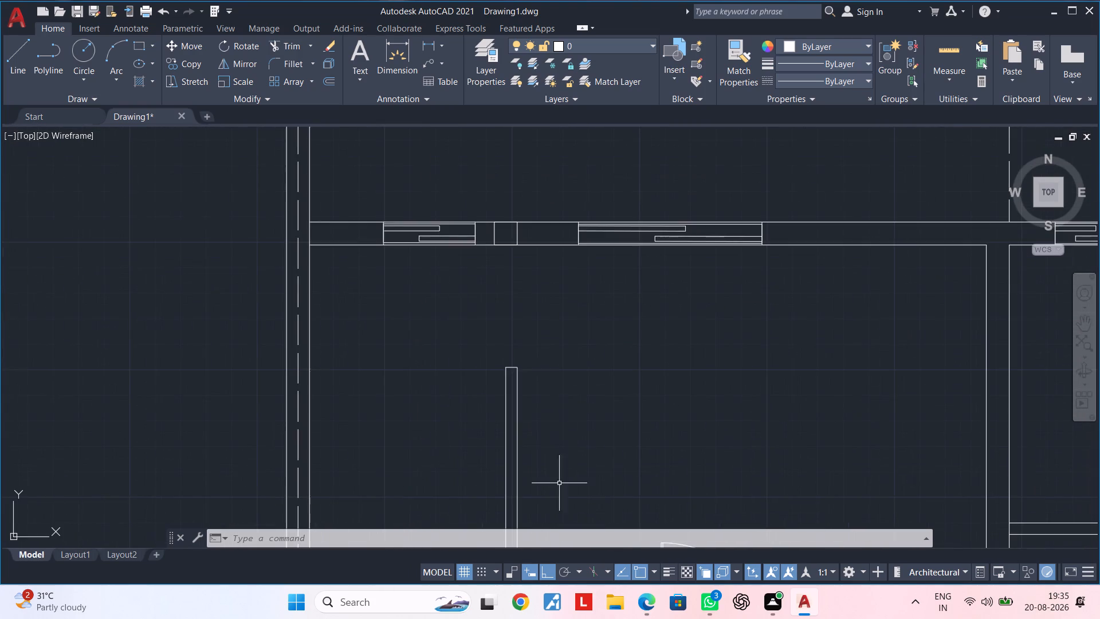
middle_click_drag(515, 295, 500, 394)
scroll(489, 326, "up", 3)
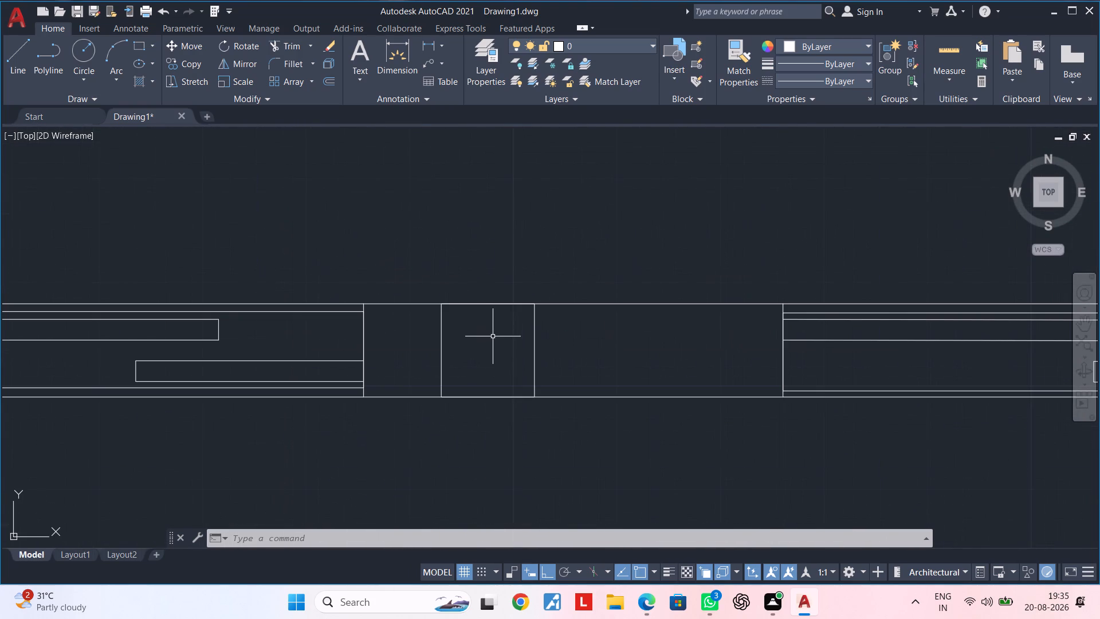
Hatch the rectangles in the upper-left room's top and bottom walls with a solid magenta fill.
key("Escape")
key("Escape")
key("Escape")
type("H")
key("space")
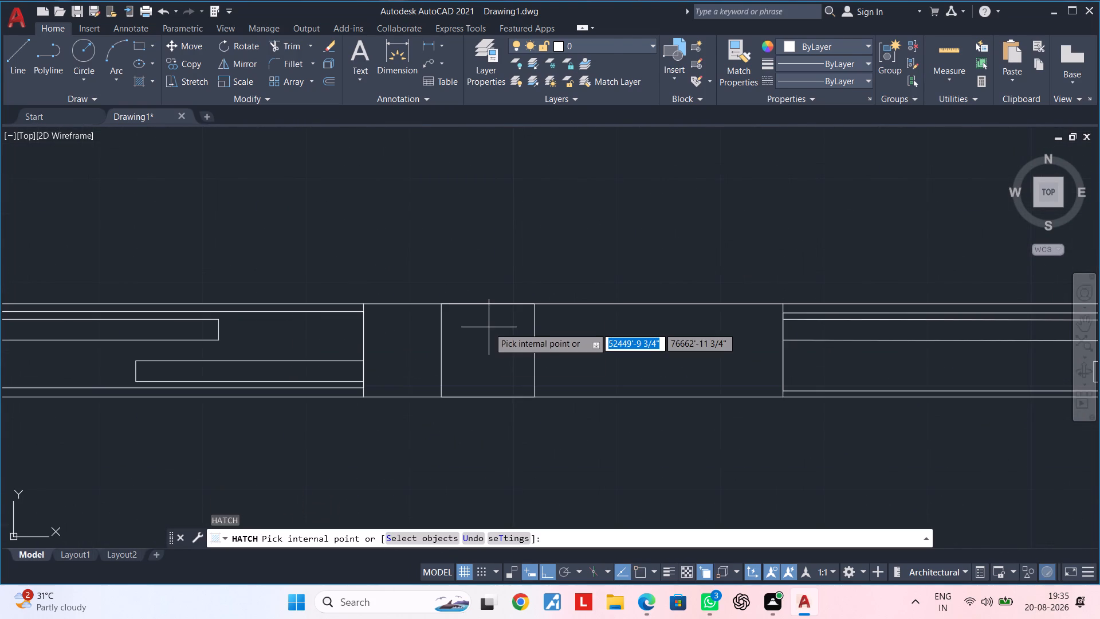
left_click(143, 58)
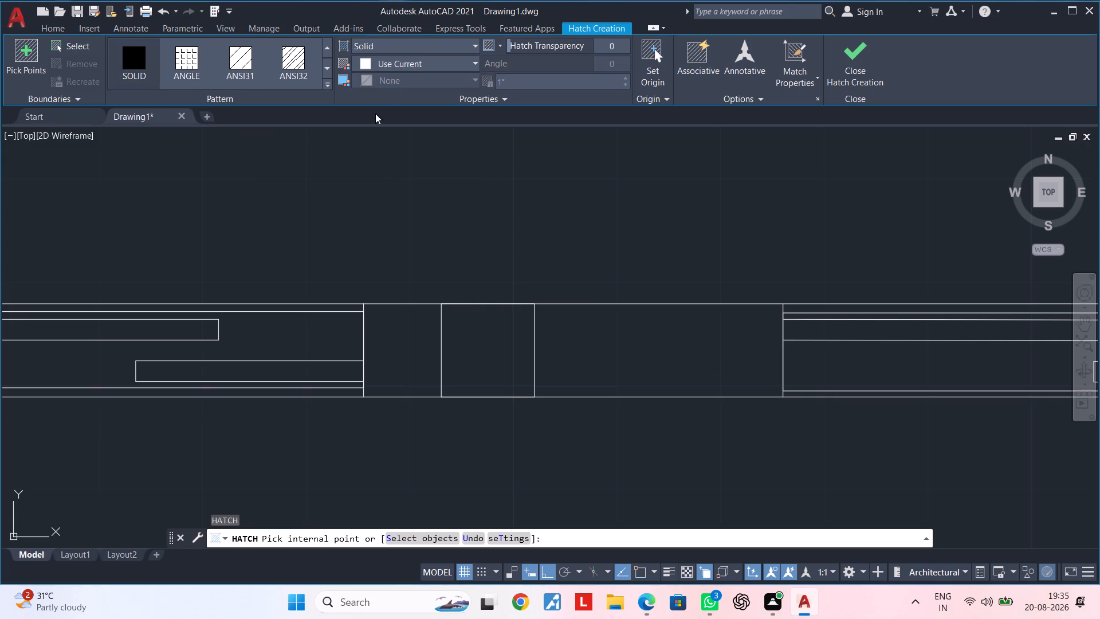
left_click(364, 62)
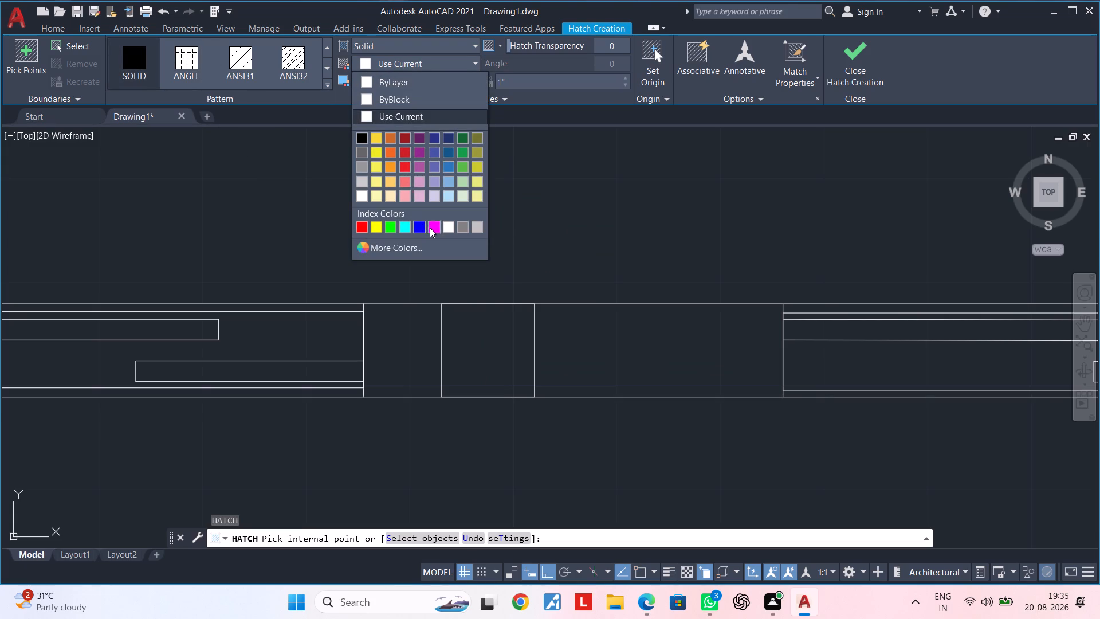
left_click(433, 228)
left_click(482, 365)
scroll(484, 365, "down", 3)
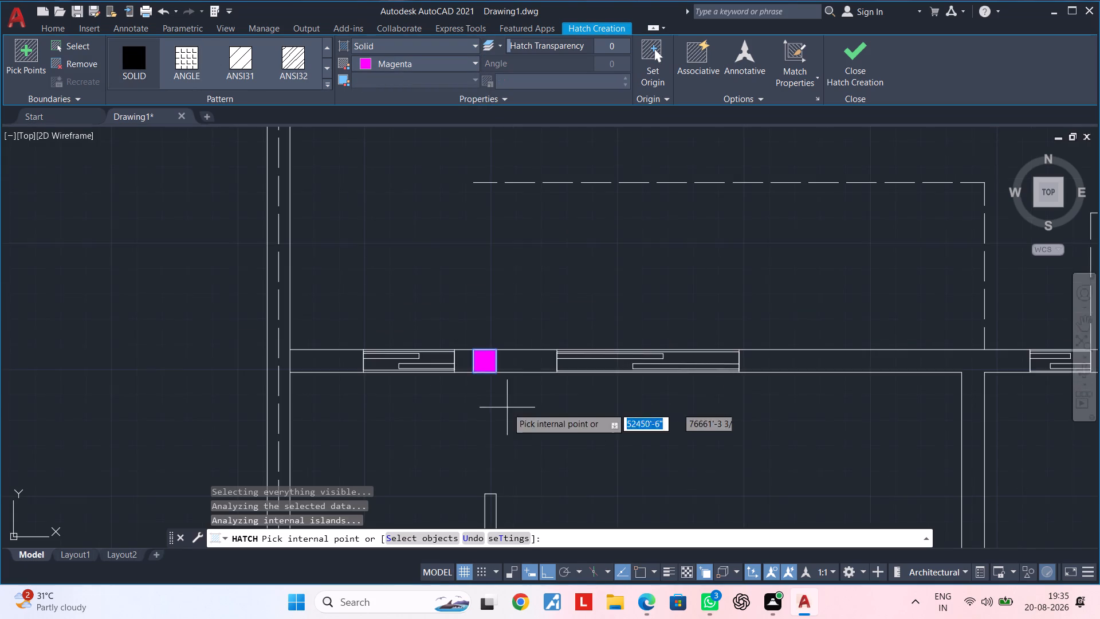
middle_click_drag(509, 412, 517, 112)
scroll(509, 486, "up", 2)
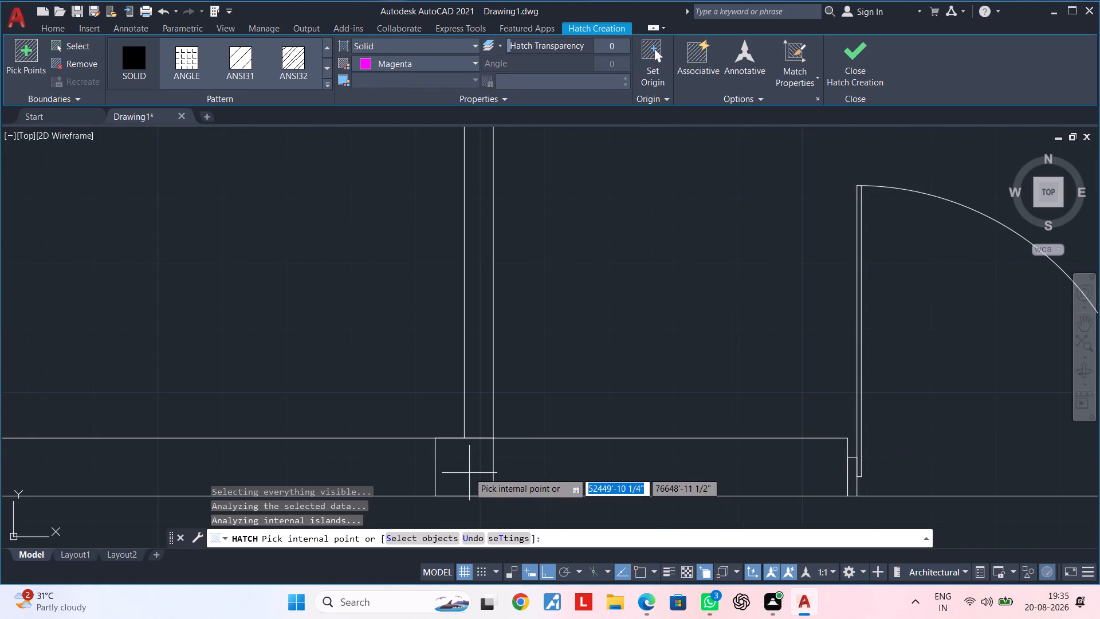
left_click(469, 472)
key("Escape")
Examine the two filled columns and the surrounding upper rooms.
scroll(582, 322, "down", 2)
middle_click_drag(590, 309, 570, 412)
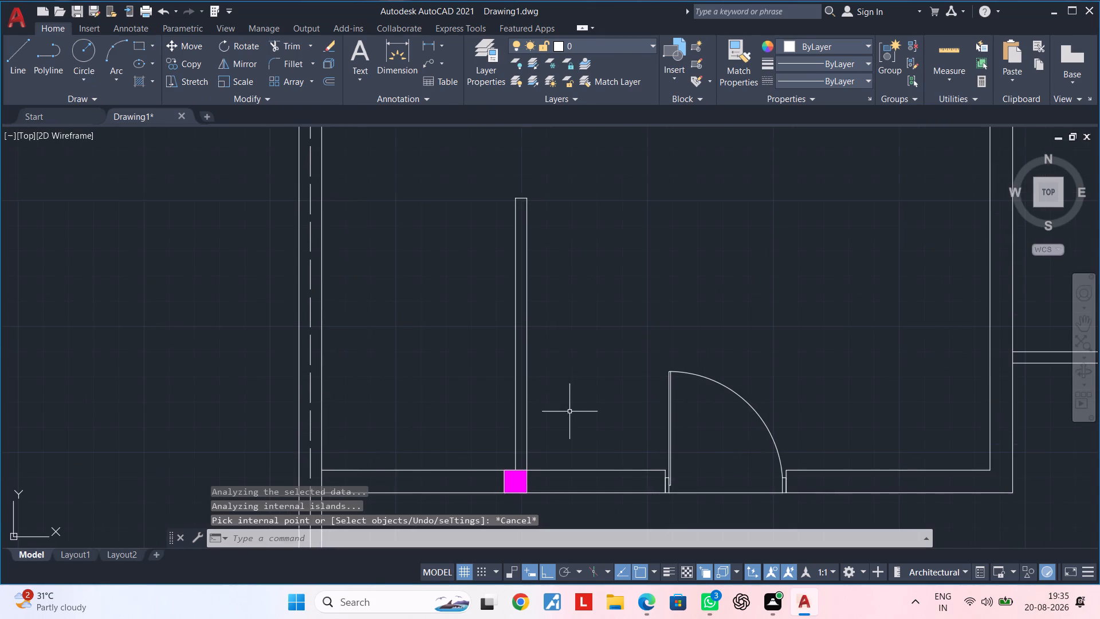
scroll(569, 382, "down", 2)
middle_click_drag(574, 365, 546, 419)
key("Escape")
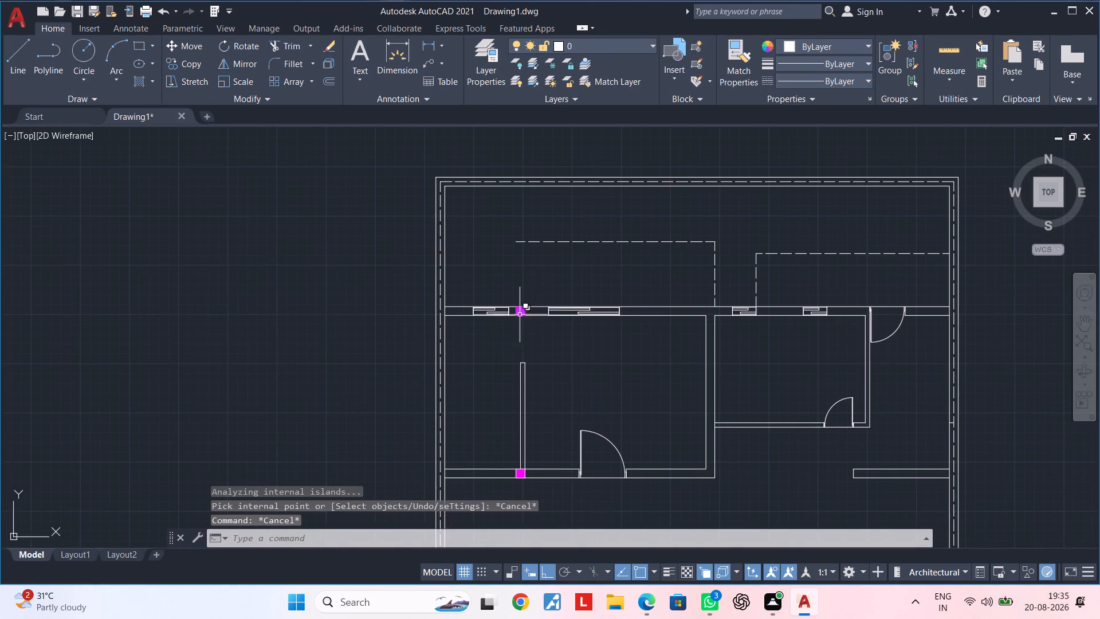
scroll(517, 310, "up", 2)
scroll(568, 351, "down", 2)
middle_click_drag(579, 359, 467, 347)
key("Escape")
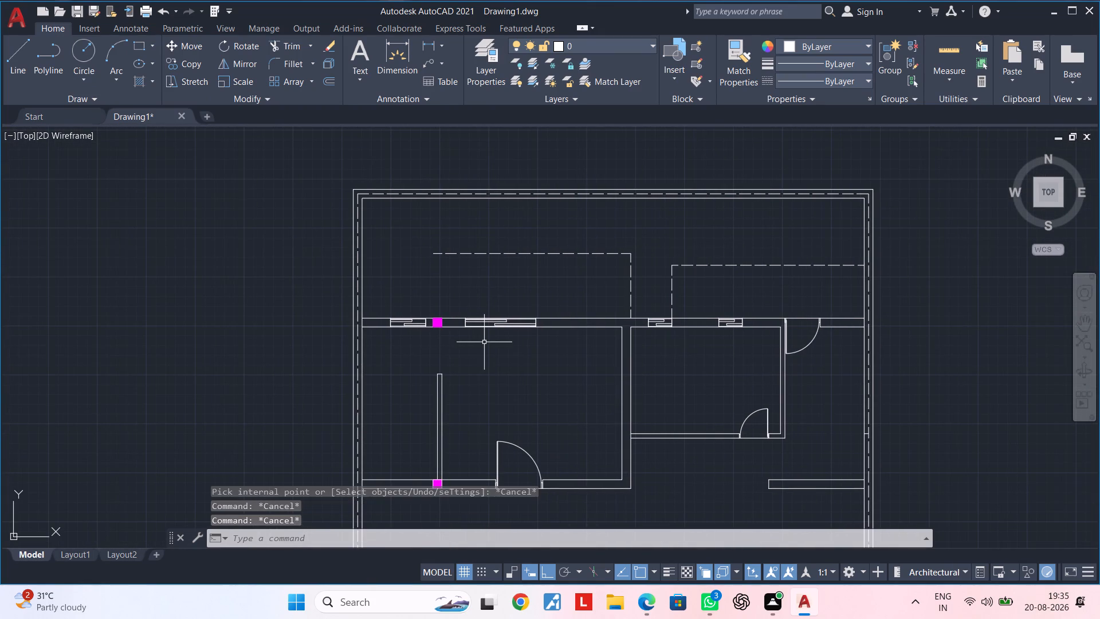
key("Escape")
key("Escape")
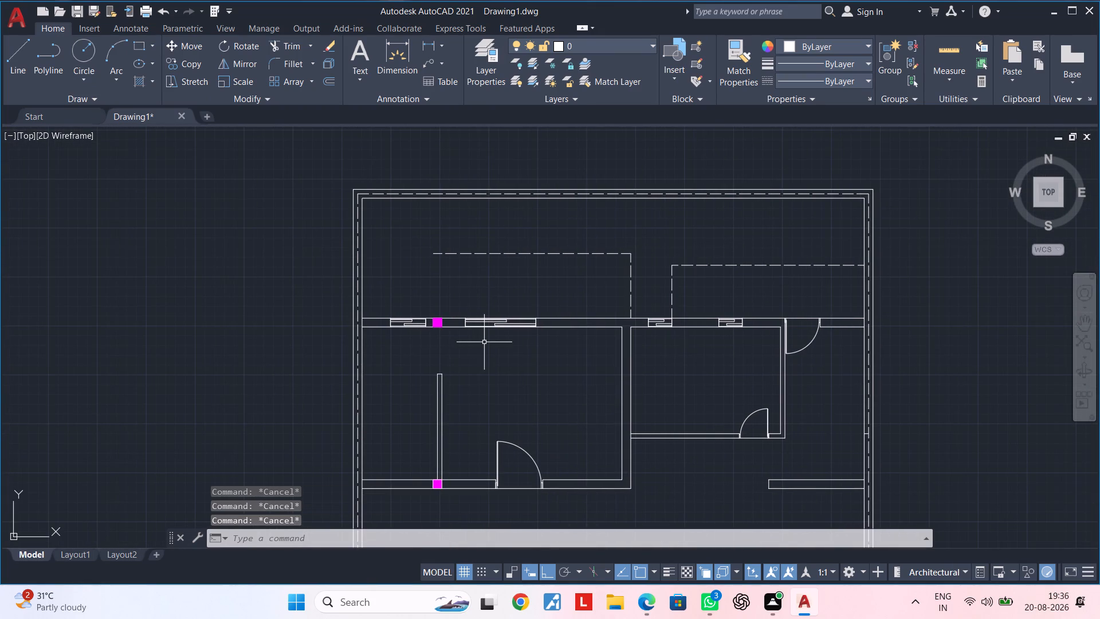
key("Escape")
key("Escape")
key("Escape")
key("Escape")
scroll(647, 338, "up", 3)
scroll(645, 338, "down", 3)
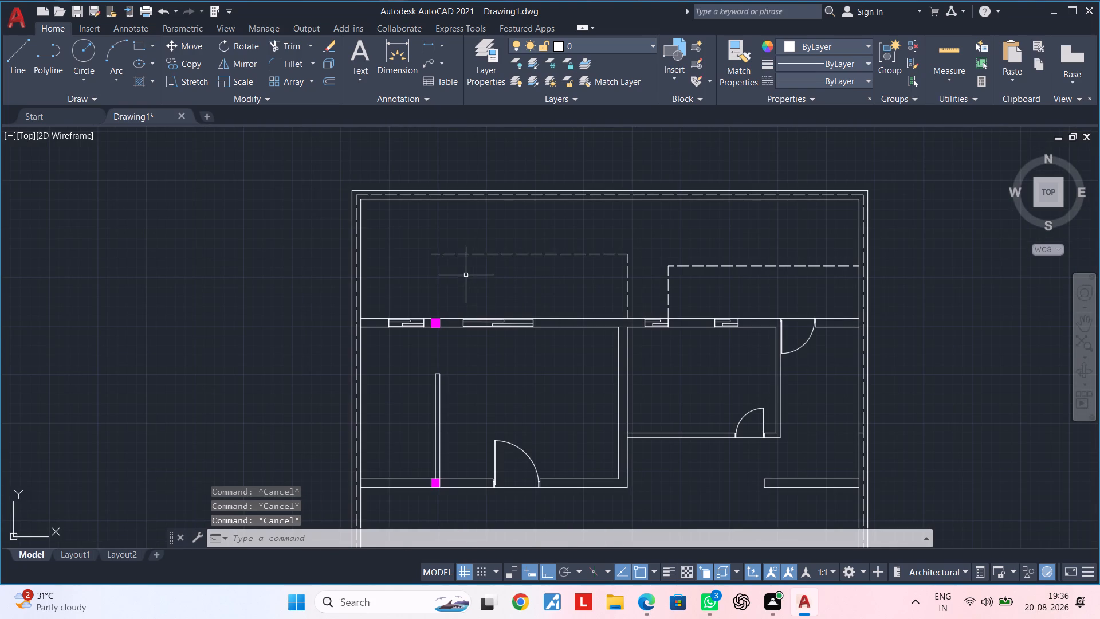
Draw a vertical line from the top-wall column's upper-left corner to the left end of the dashed outline above it.
scroll(445, 270, "up", 2)
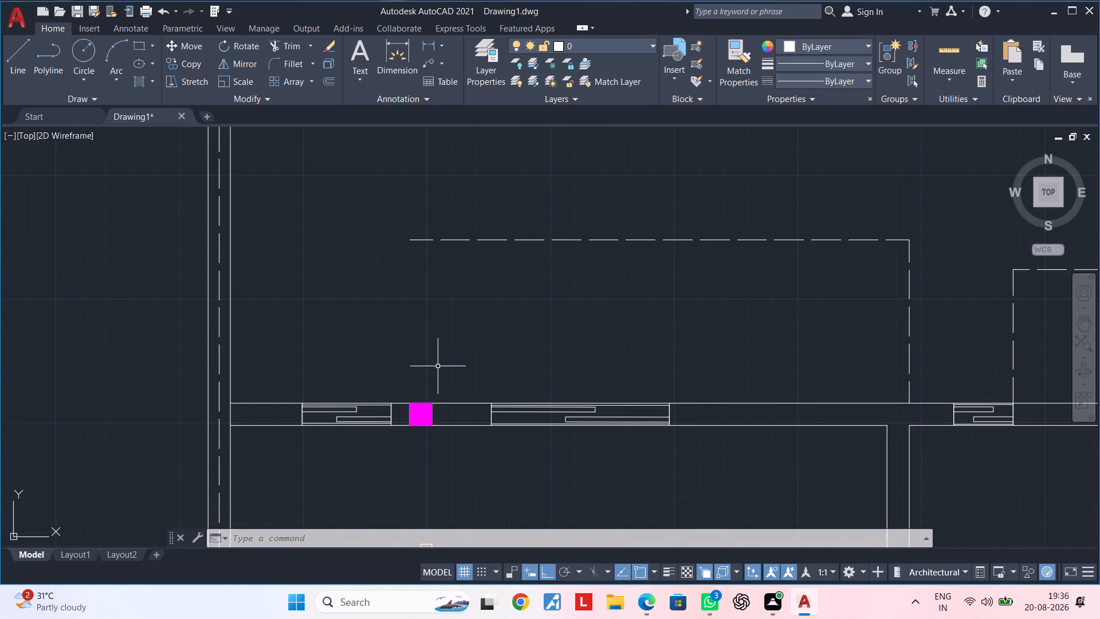
key("l")
key("space")
scroll(410, 399, "up", 2)
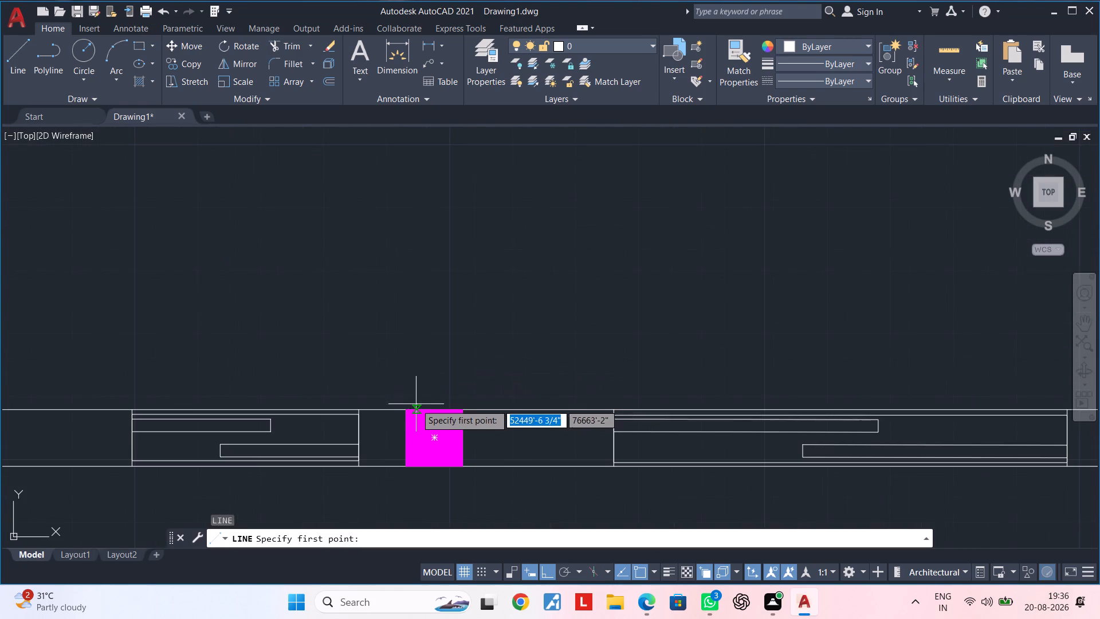
left_click(406, 410)
scroll(420, 283, "down", 2)
middle_click_drag(419, 285, 415, 386)
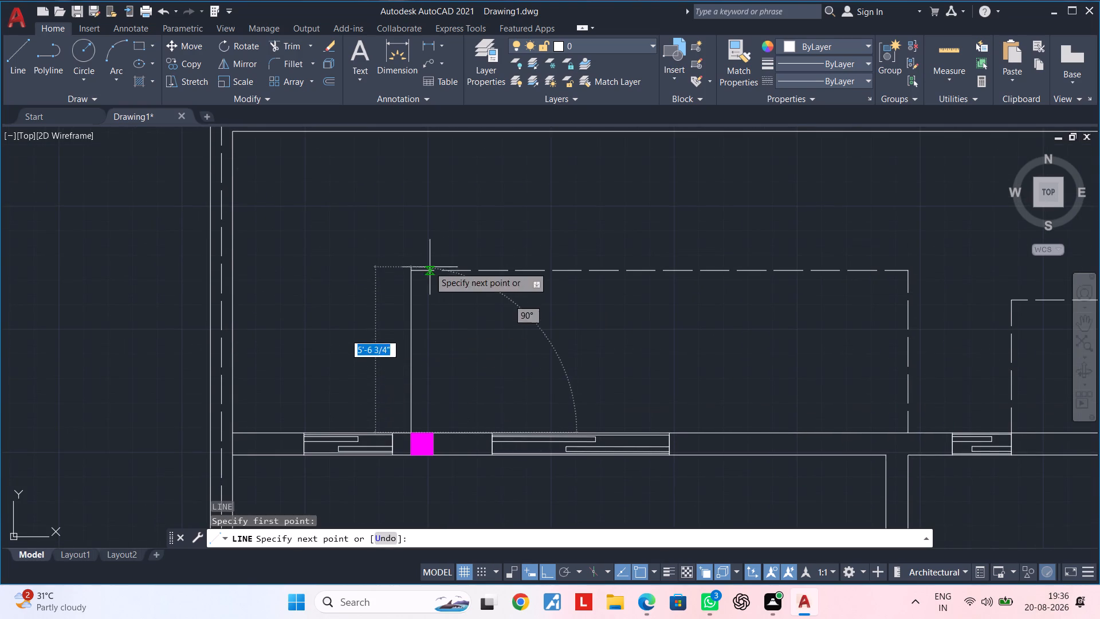
left_click(414, 271)
key("Escape")
key("Escape")
key("Escape")
key("Escape")
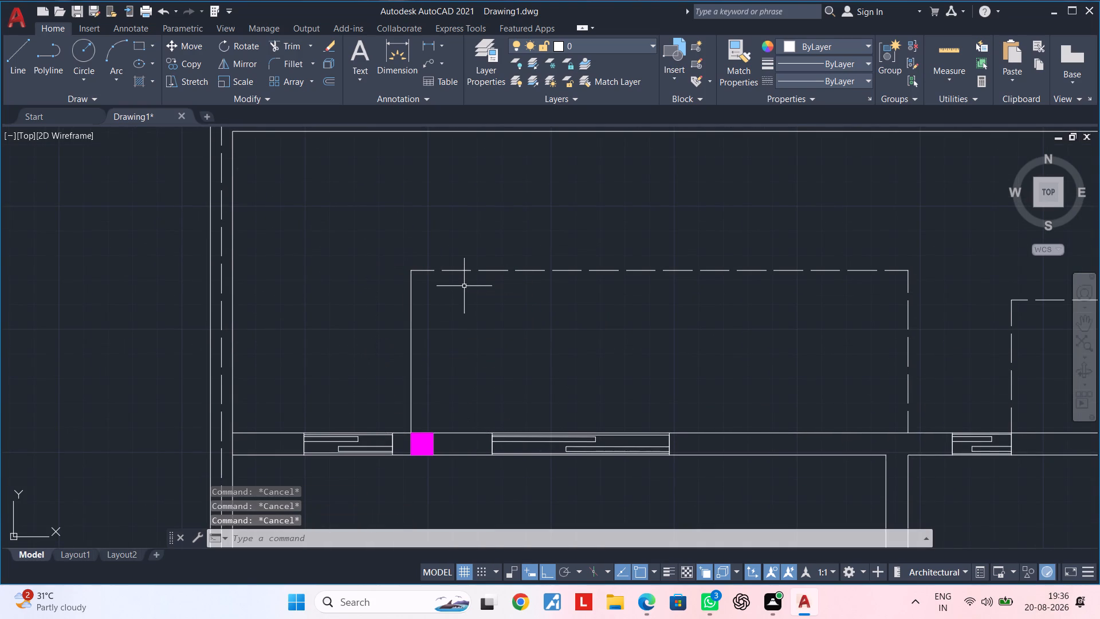
Match the new vertical line's properties to the dashed outline's top line.
key("m")
type("A")
key("space")
left_click(459, 271)
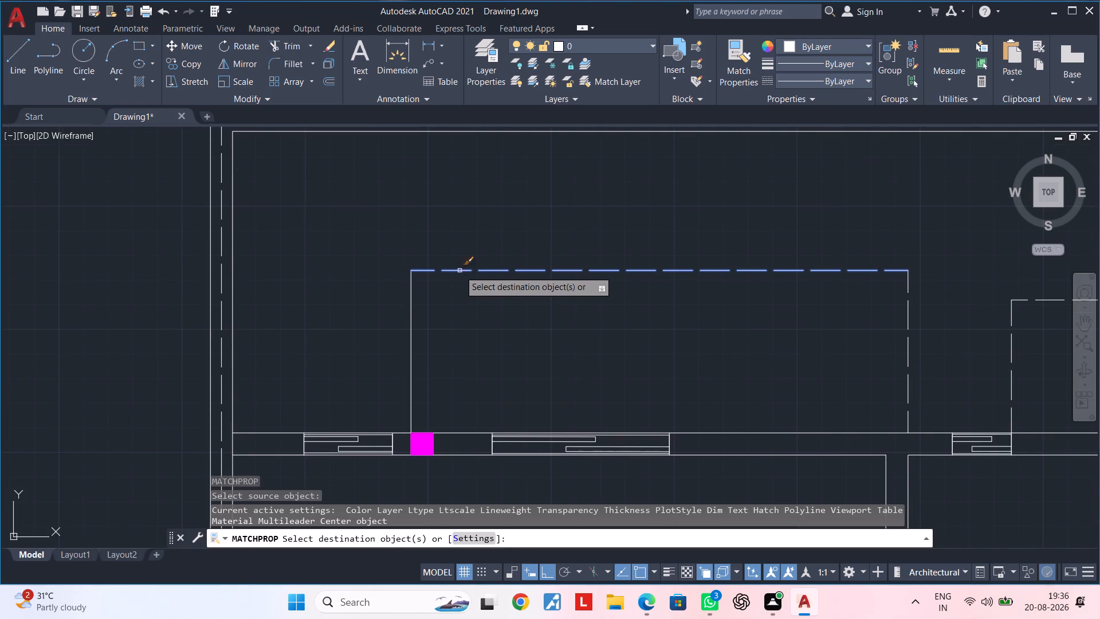
left_click(411, 310)
key("Escape")
key("Escape")
Examine the wall junction between the two upper rooms and the walls around it.
scroll(505, 334, "down", 1)
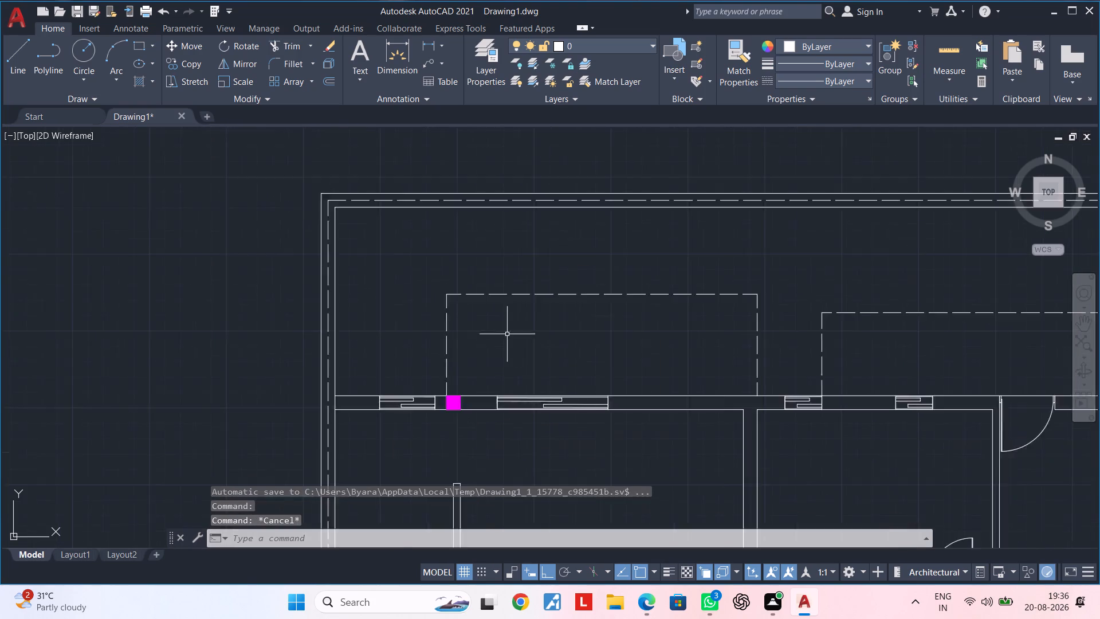
scroll(510, 334, "down", 1)
middle_click_drag(606, 338, 476, 318)
scroll(530, 363, "up", 3)
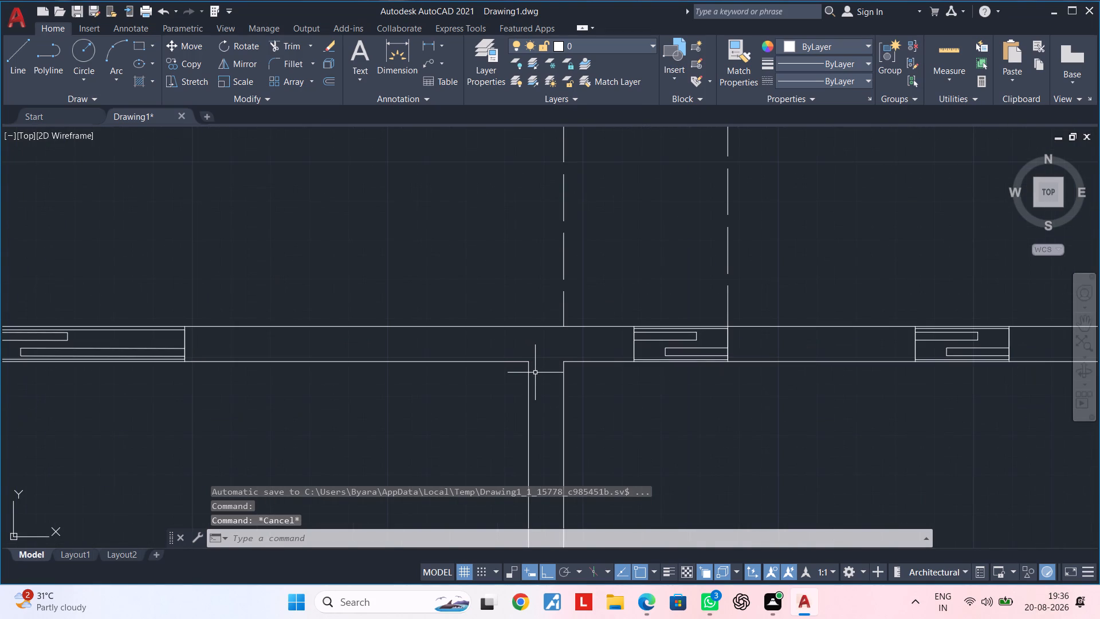
scroll(591, 433, "down", 1)
middle_click_drag(603, 420, 579, 160)
scroll(592, 249, "down", 1)
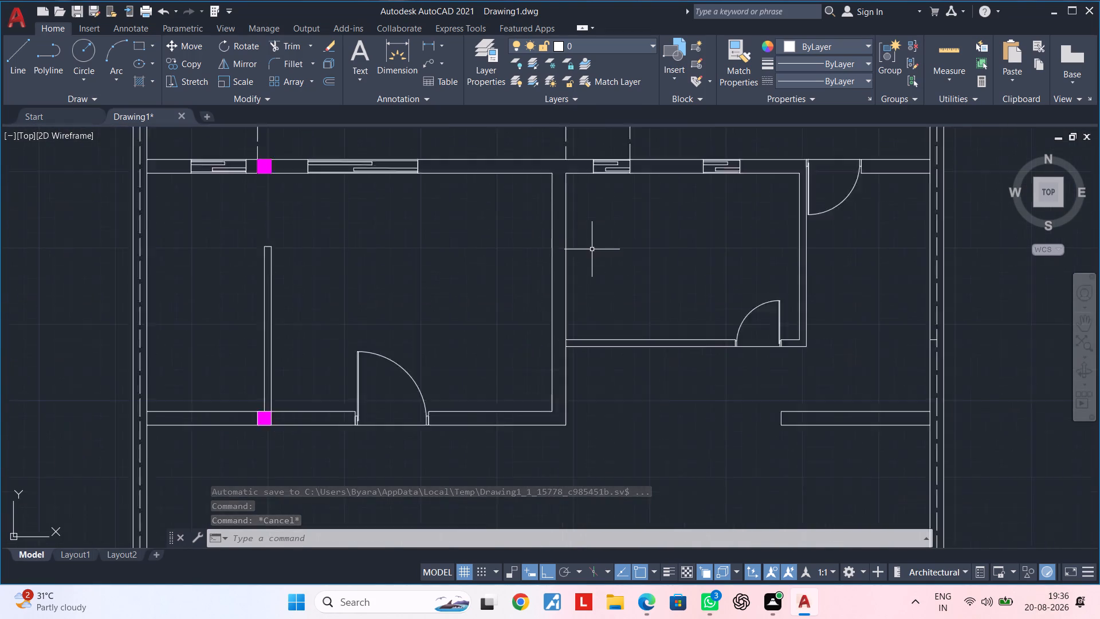
scroll(592, 250, "down", 1)
middle_click_drag(592, 251, 575, 333)
scroll(568, 292, "up", 2)
middle_click_drag(563, 301, 607, 310)
key("Escape")
key("Escape")
key("Escape")
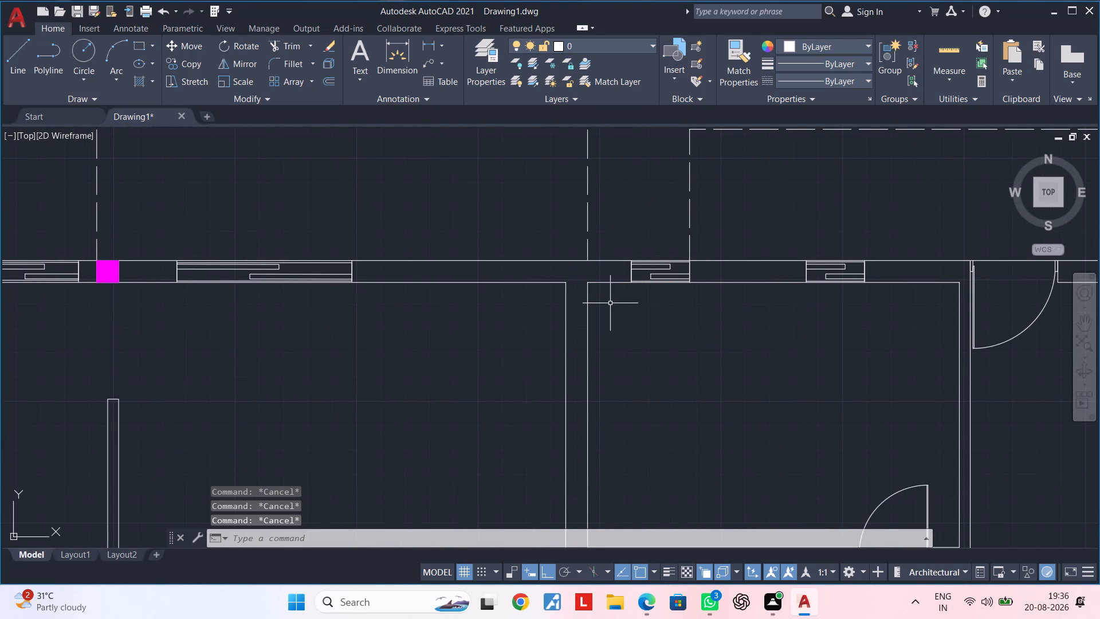
key("Escape")
key("Escape")
key("Escape")
key("Escape")
key("Escape")
key("Escape")
key("Escape")
key("Escape")
key("Escape")
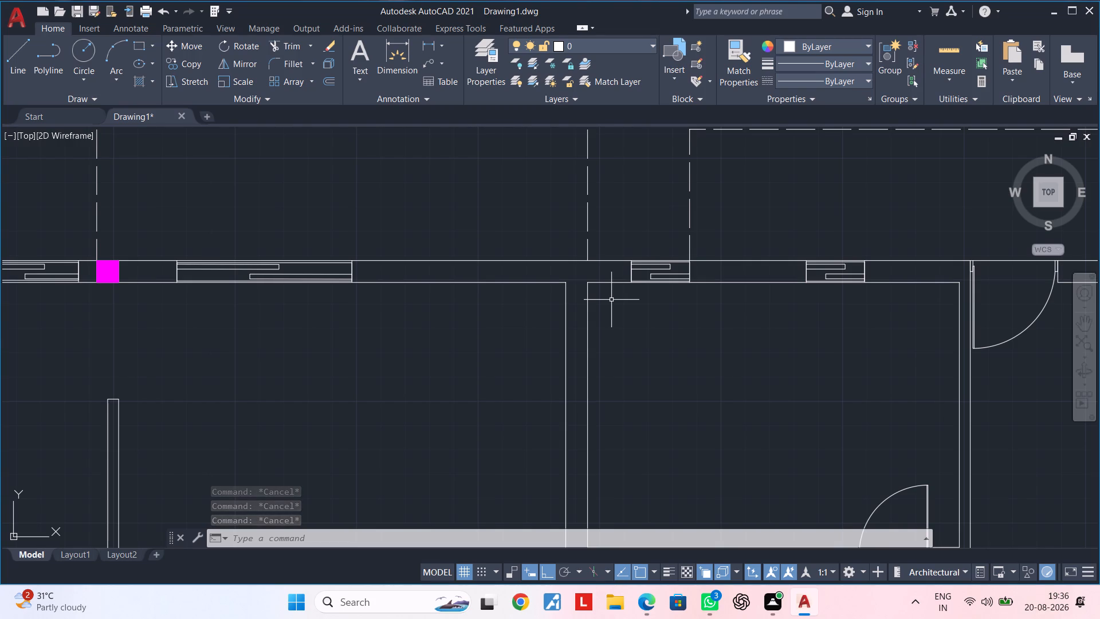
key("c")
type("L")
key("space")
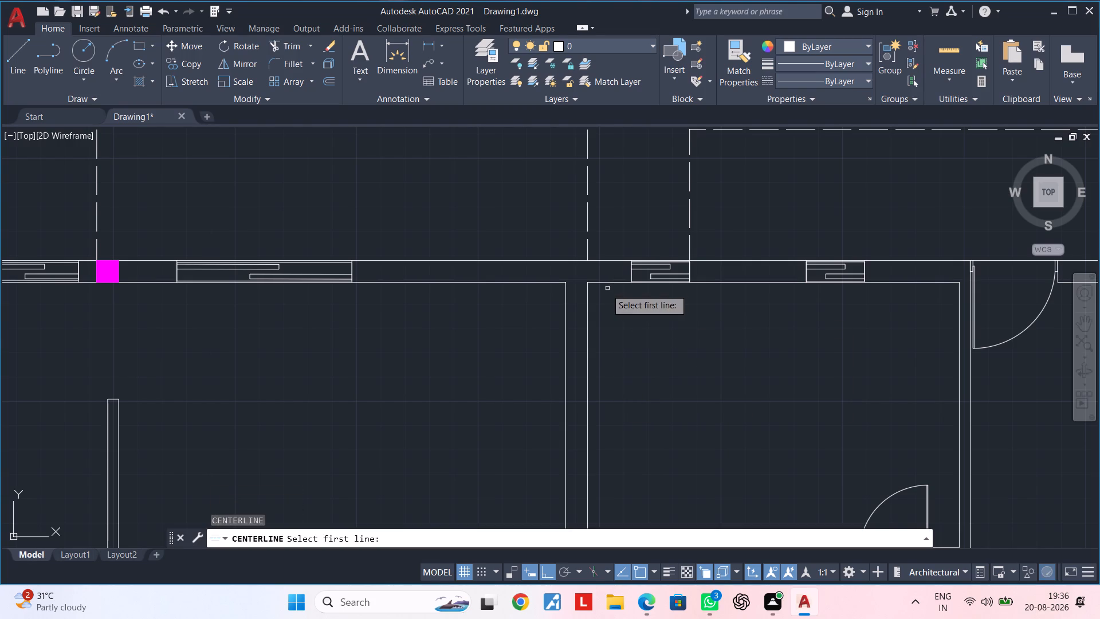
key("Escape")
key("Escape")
Draw a vertical construction line along the left face of the wall between the two upper rooms.
type("XL")
key("space")
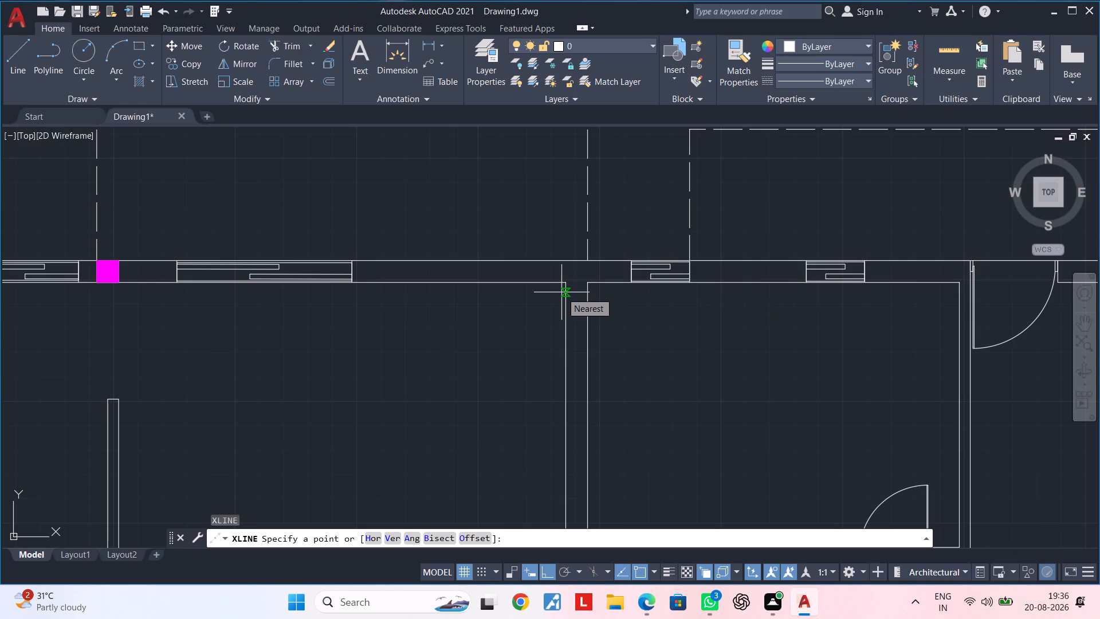
type("V")
key("space")
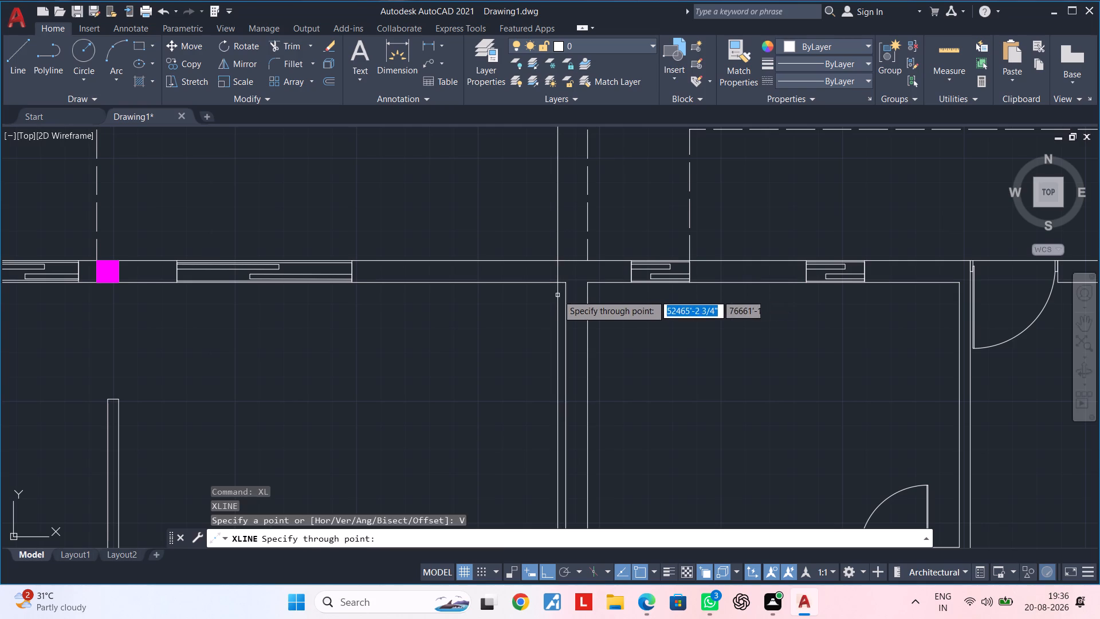
left_click(563, 284)
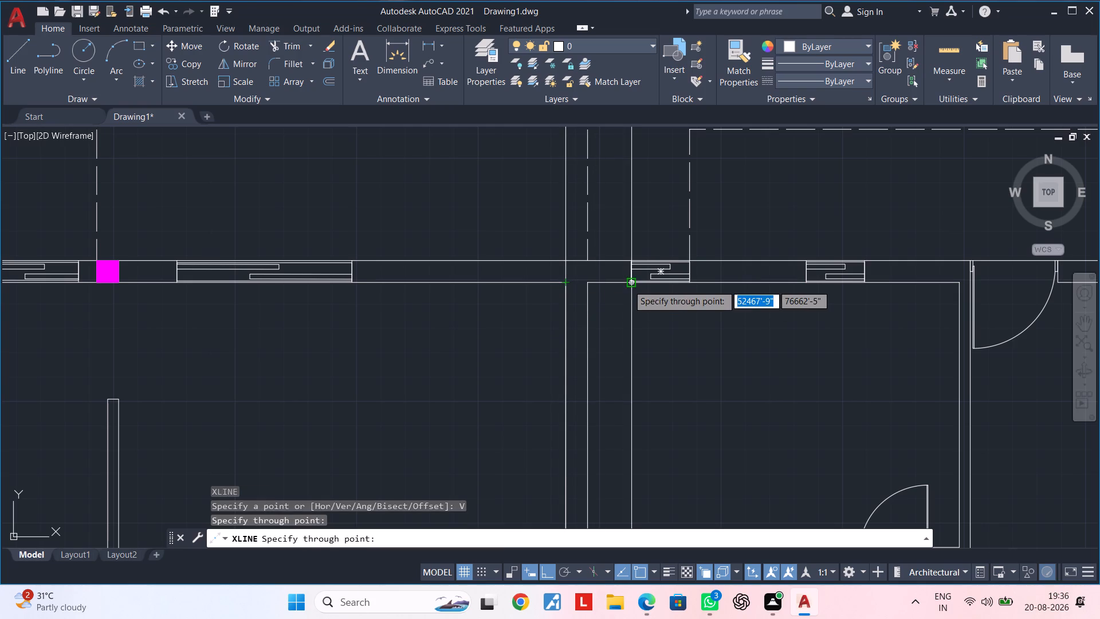
key("Escape")
key("Escape")
key("Escape")
key("Escape")
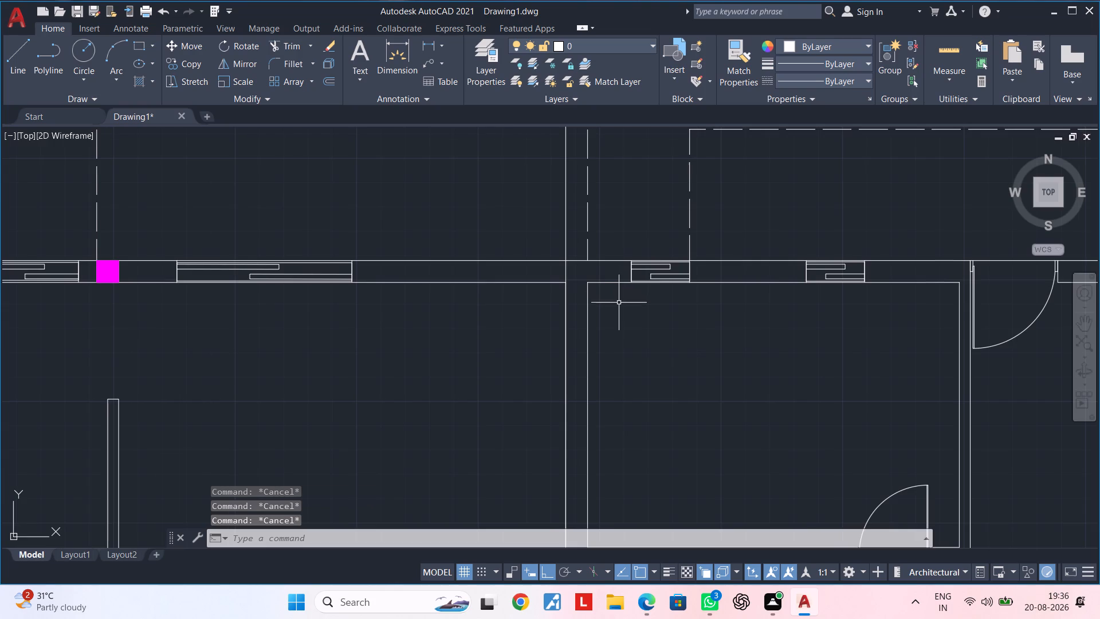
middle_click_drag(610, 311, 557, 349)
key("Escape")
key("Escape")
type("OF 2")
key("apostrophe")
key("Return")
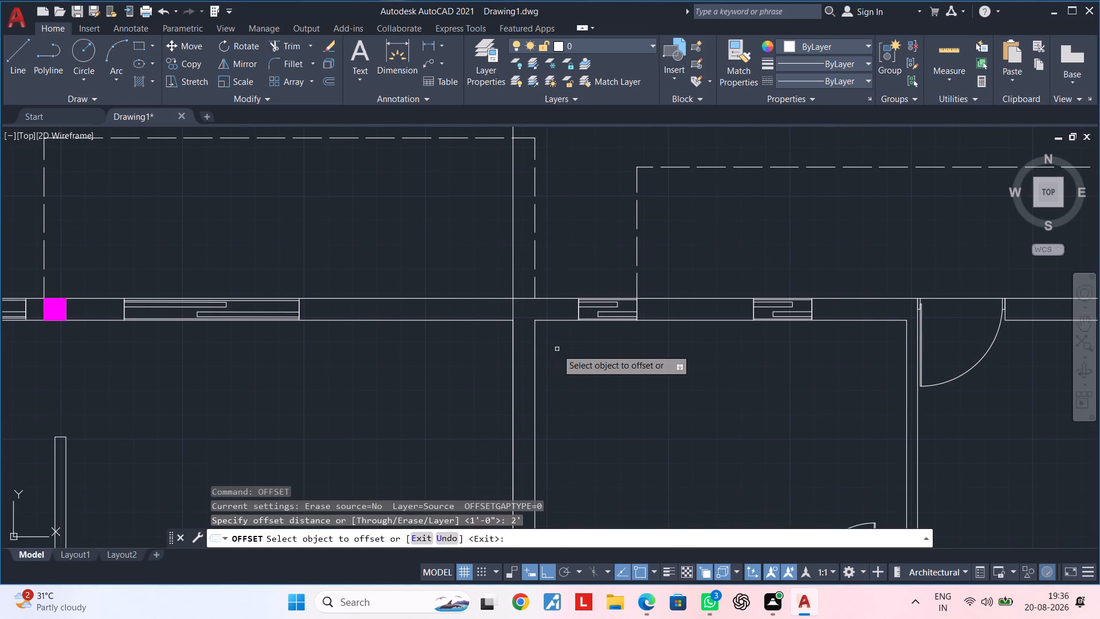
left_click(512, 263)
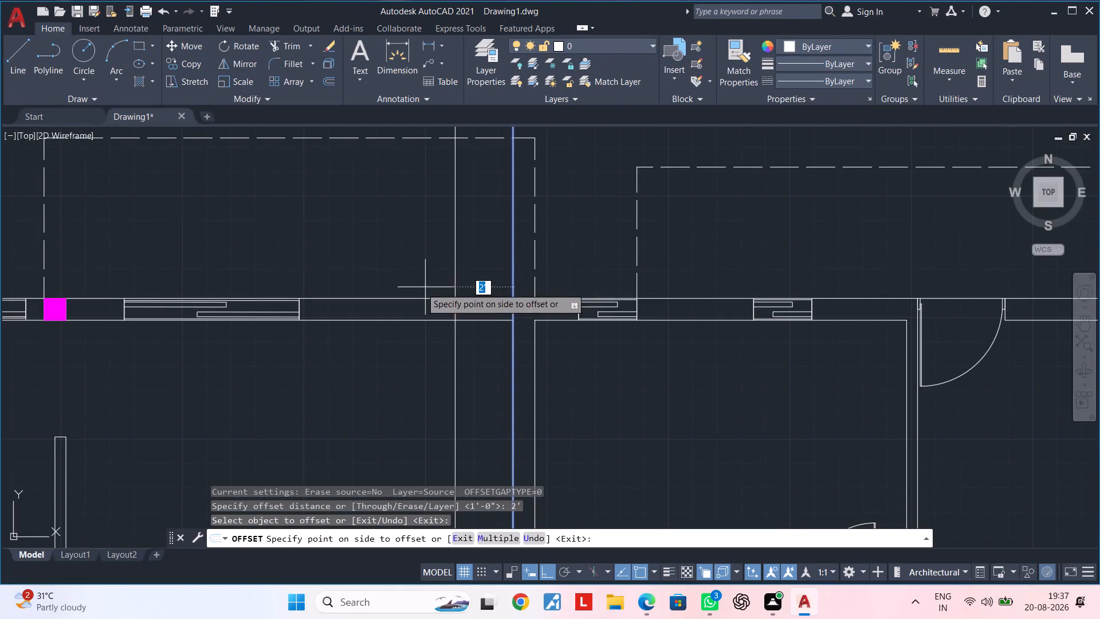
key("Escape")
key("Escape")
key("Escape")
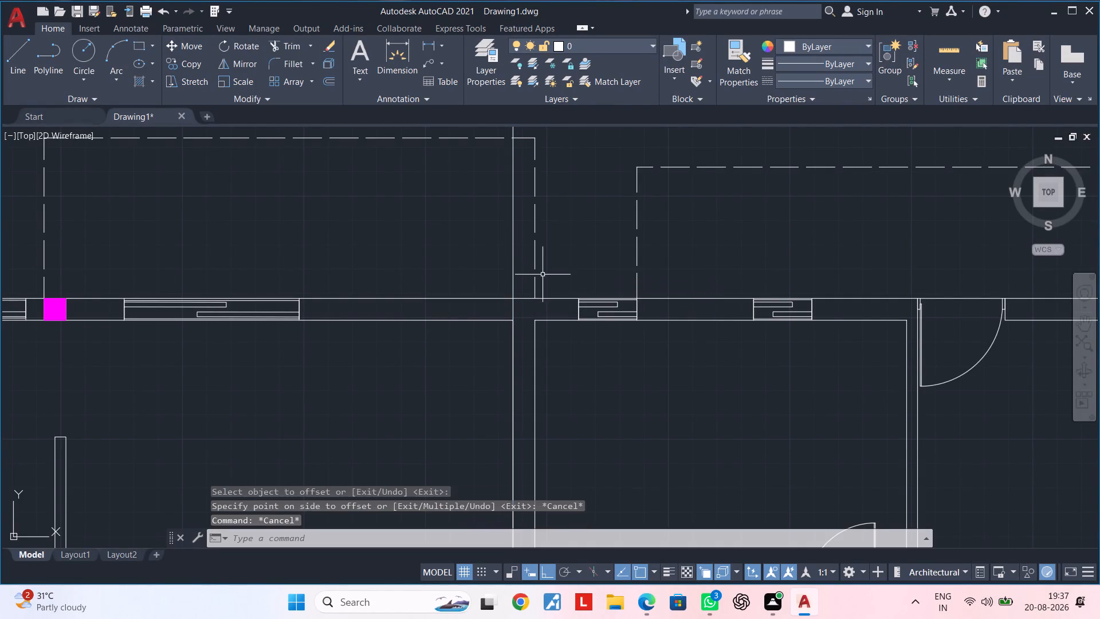
Offset the vertical construction line 1'6" to the right.
type("OF 1'6\"")
key("Return")
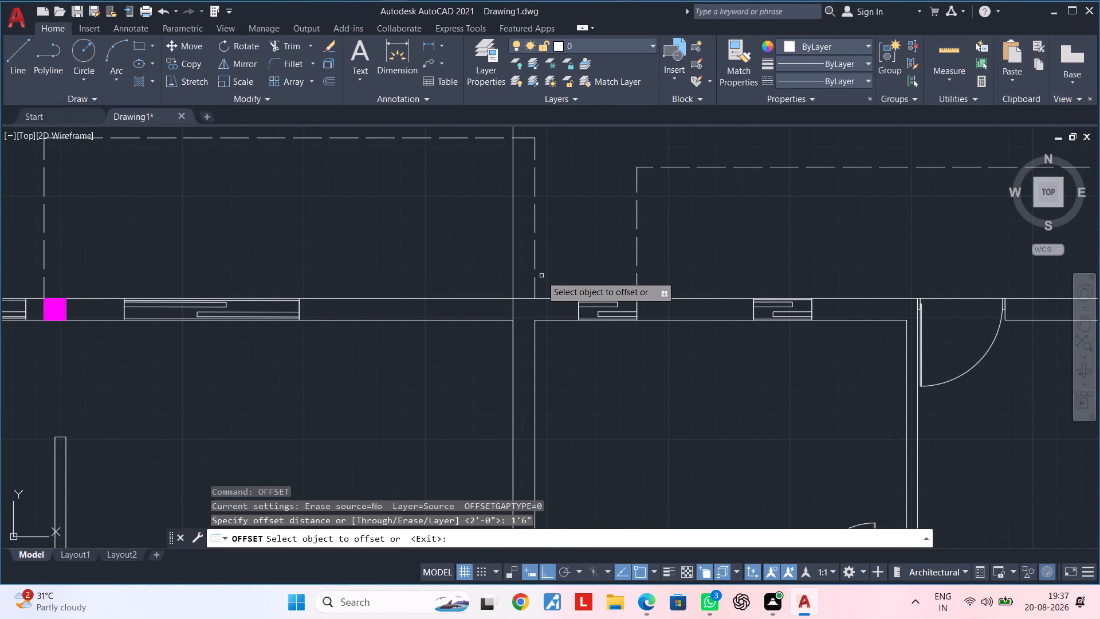
left_click(513, 277)
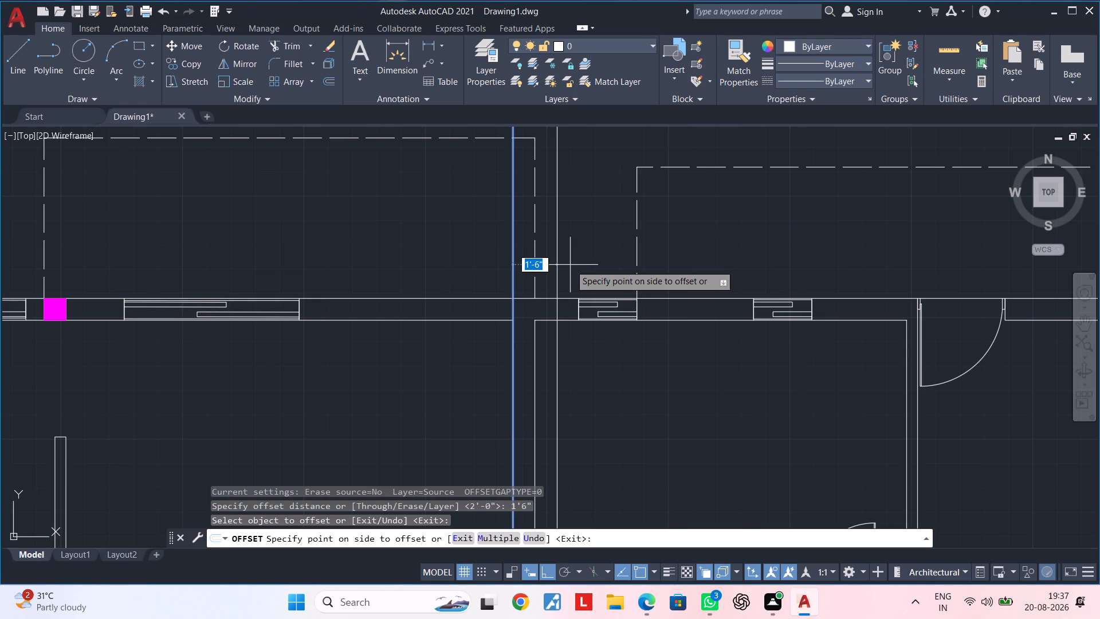
left_click(575, 264)
key("Escape")
key("Escape")
Draw a rectangle across the top wall's full thickness between the two construction lines, at the junction of the two upper rooms.
middle_click_drag(576, 264, 574, 224)
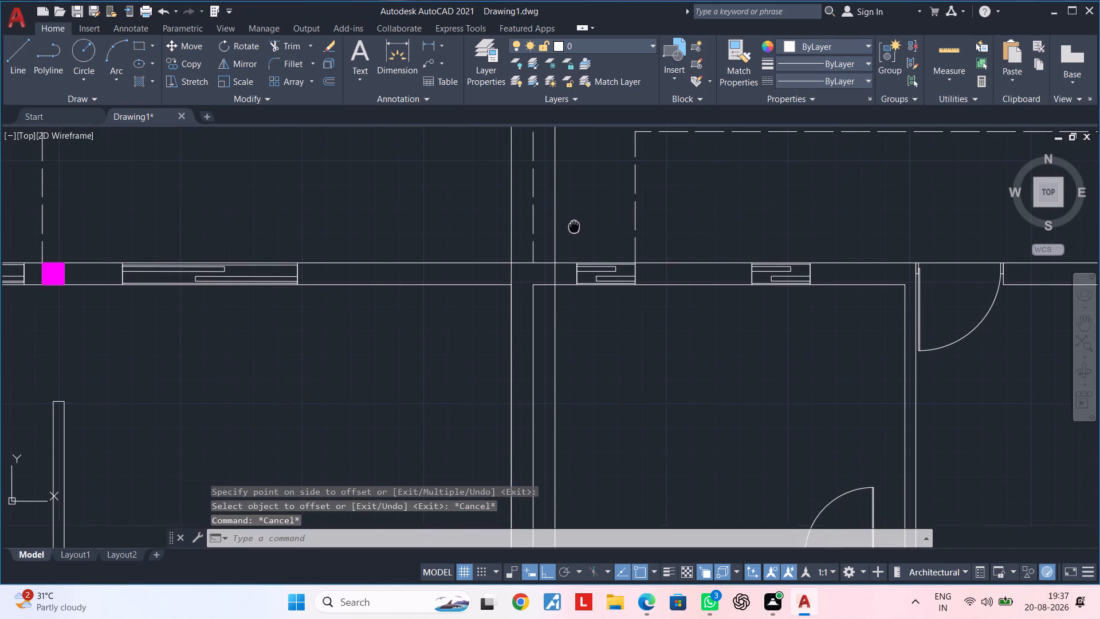
key("Escape")
middle_click_drag(574, 224, 574, 220)
key("Escape")
type("REC")
key("space")
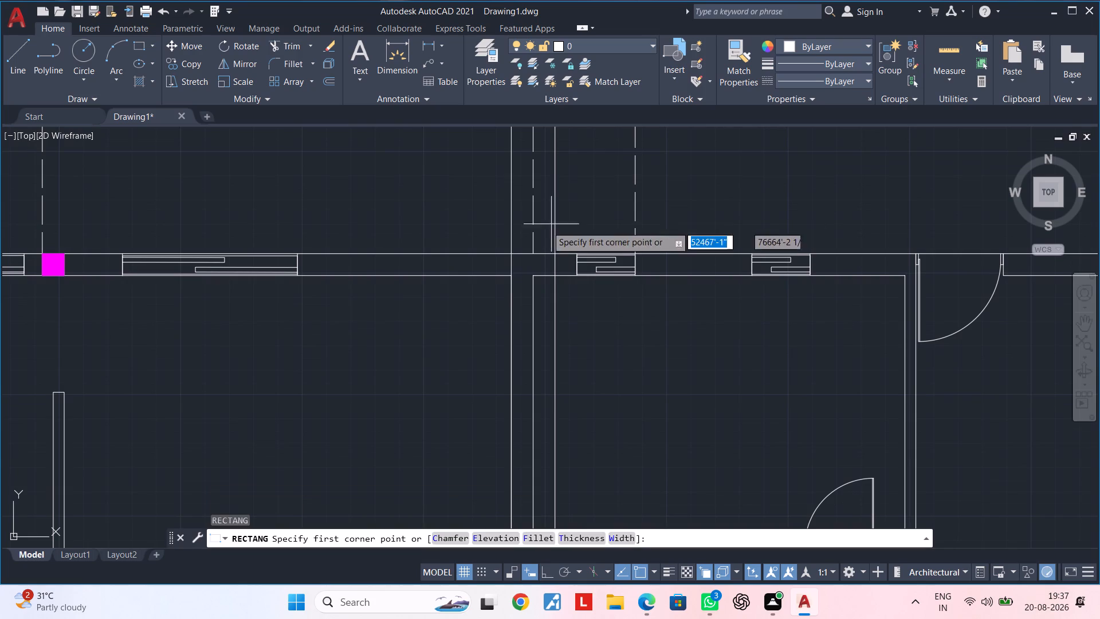
left_click(512, 250)
left_click(556, 277)
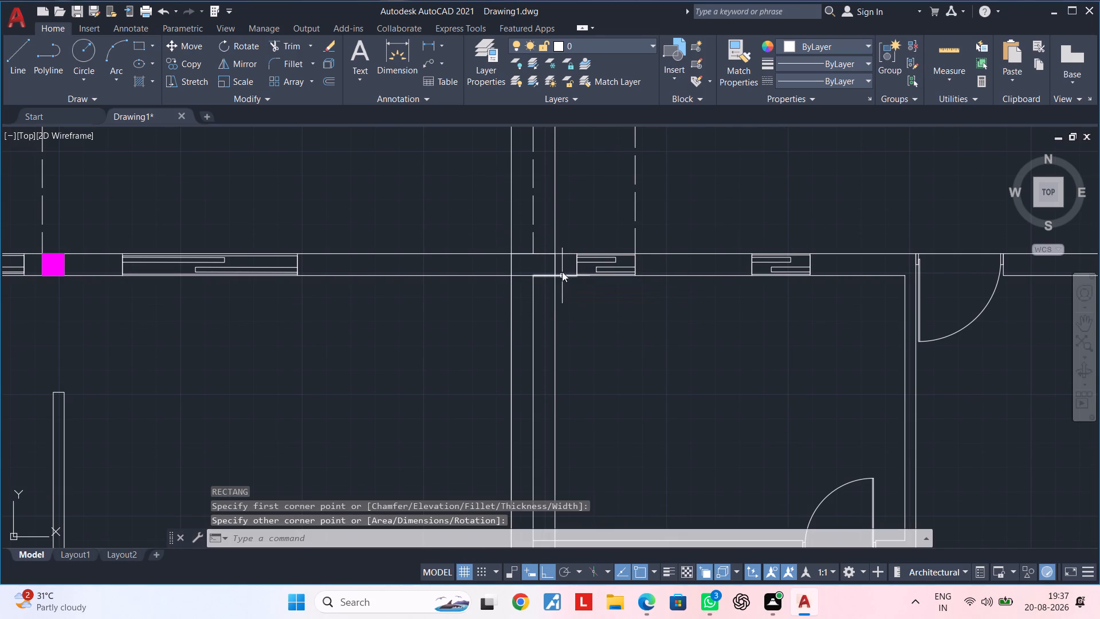
key("grave")
key("grave")
key("grave")
key("grave")
key("Escape")
key("Escape")
key("Escape")
key("Escape")
key("Escape")
key("Escape")
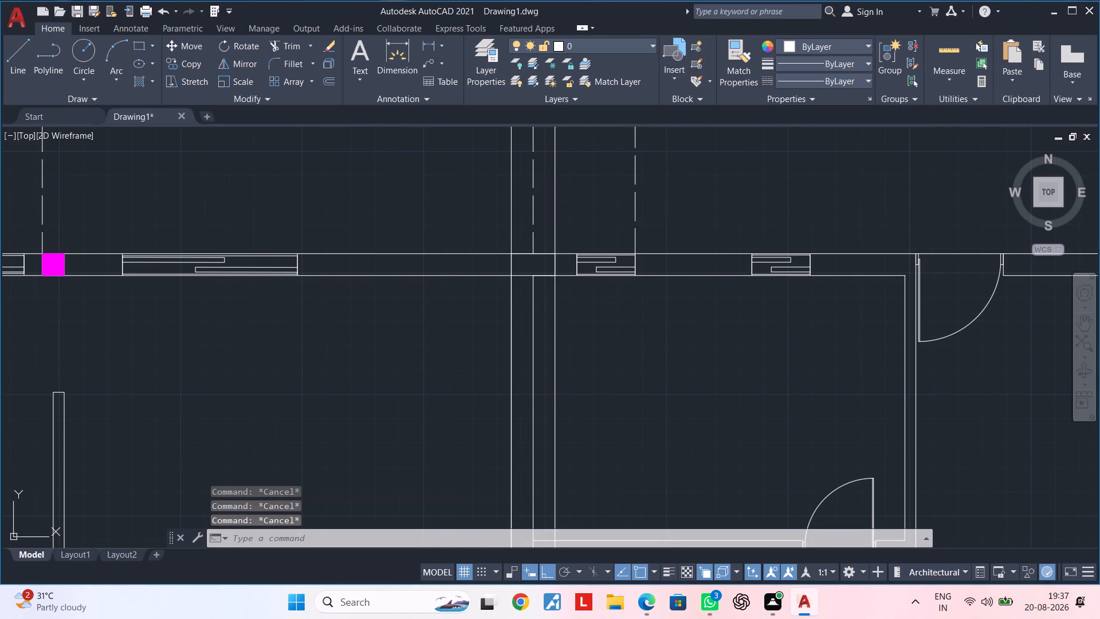
Erase the two vertical construction lines at the junction of the two upper rooms.
key("Escape")
key("Escape")
left_click(555, 220)
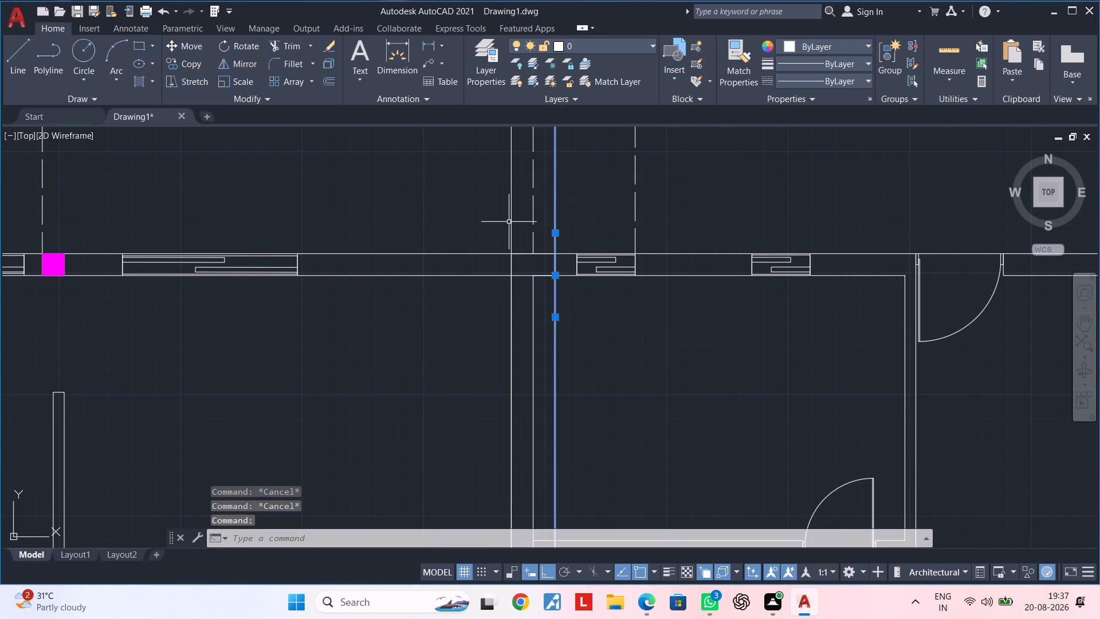
left_click(510, 219)
key("Delete")
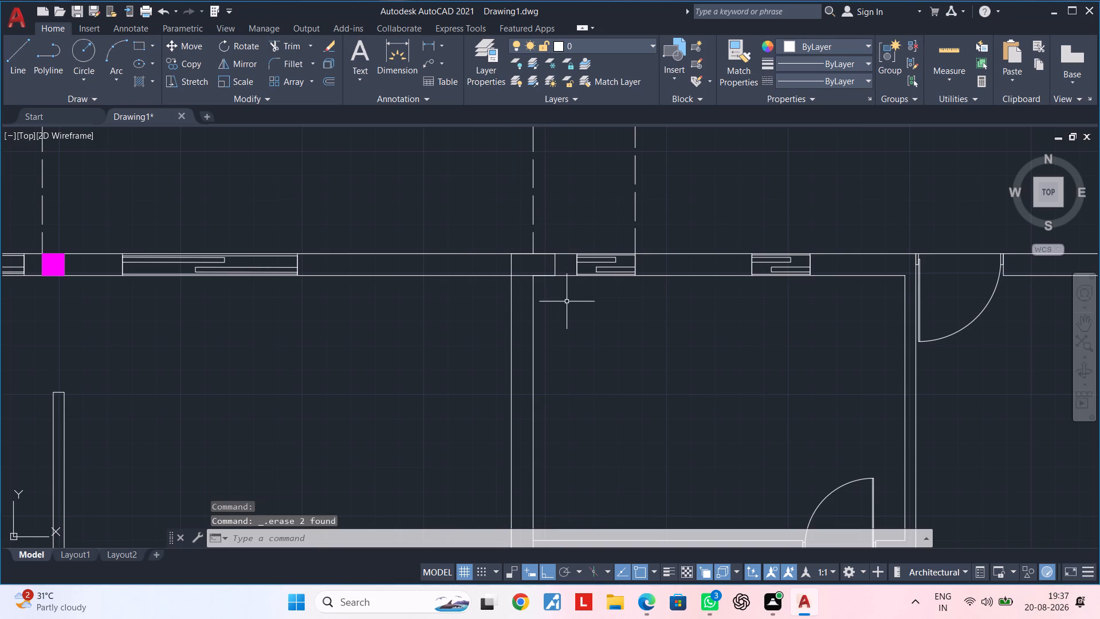
Fill the new column rectangle at the upper wall junction with the solid magenta hatch.
middle_click_drag(563, 294, 563, 266)
scroll(549, 268, "up", 1)
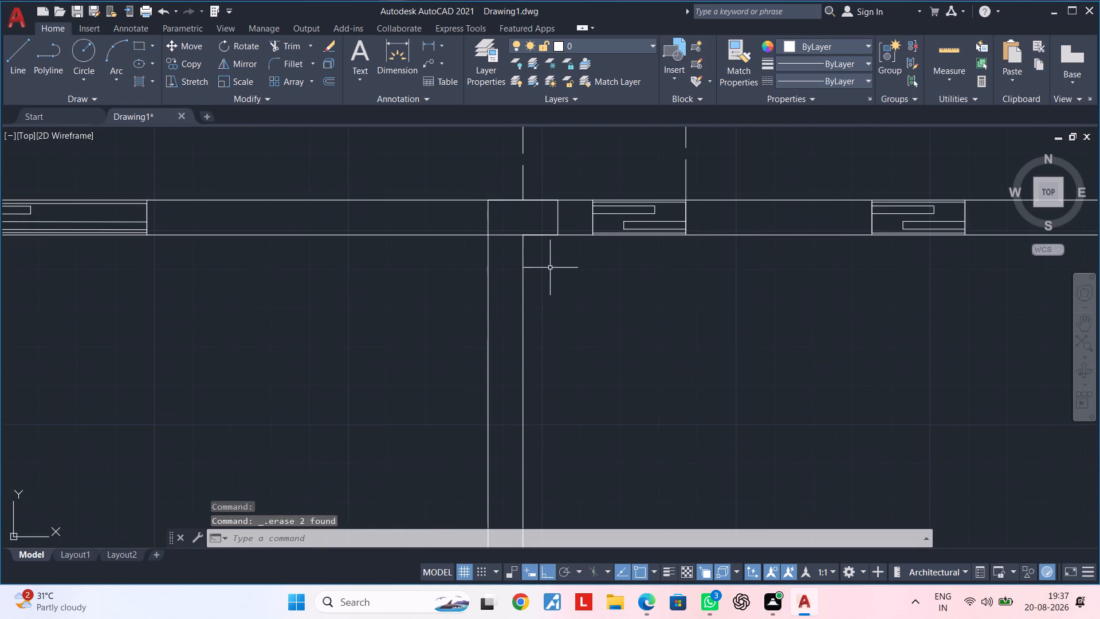
middle_click_drag(553, 267, 553, 304)
key("Escape")
key("Escape")
type("H")
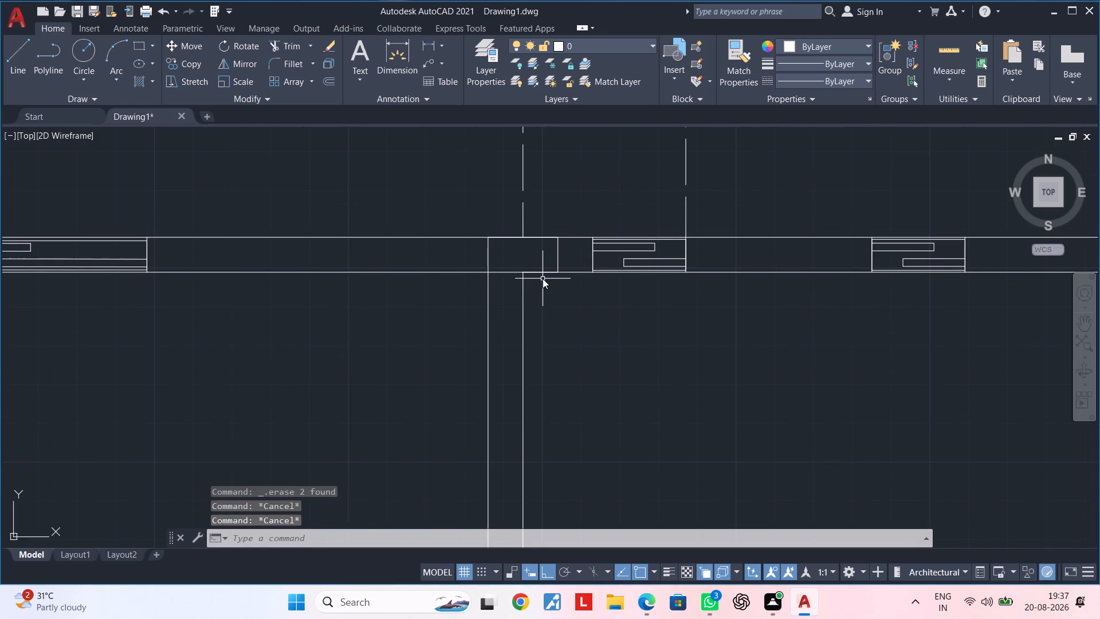
key("space")
left_click(528, 258)
key("Escape")
Copy the filled junction column to the lower end of the wall between the upper rooms, aligning their lower-right corners.
scroll(567, 351, "down", 2)
middle_click_drag(568, 350, 542, 295)
key("Escape")
key("Escape")
scroll(511, 254, "up", 2)
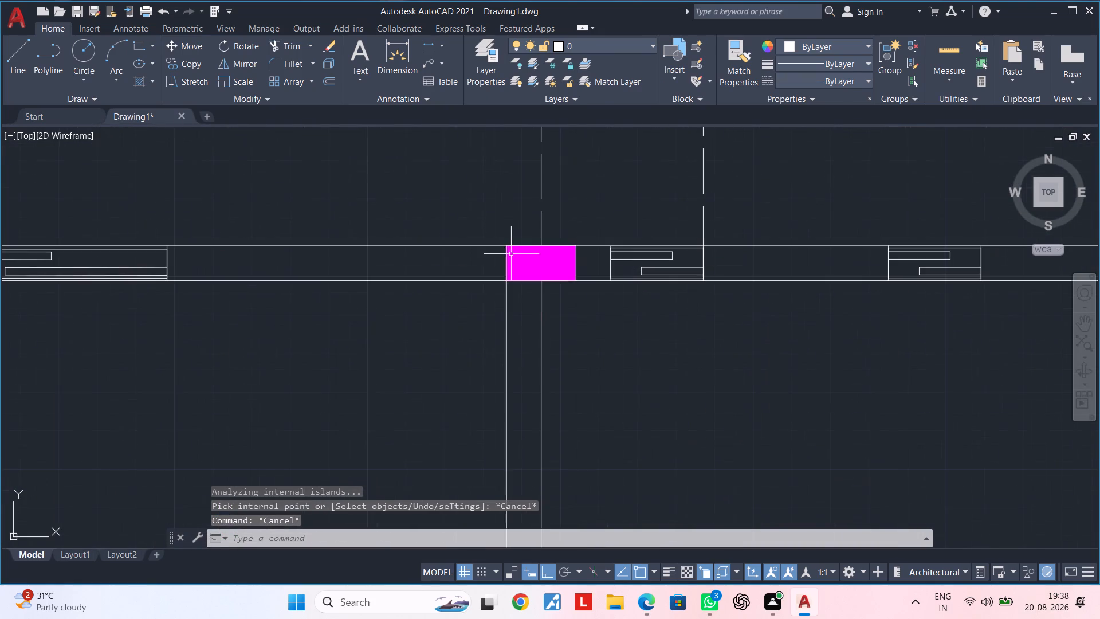
left_click(489, 227)
left_click(603, 313)
middle_click_drag(601, 324, 571, 316)
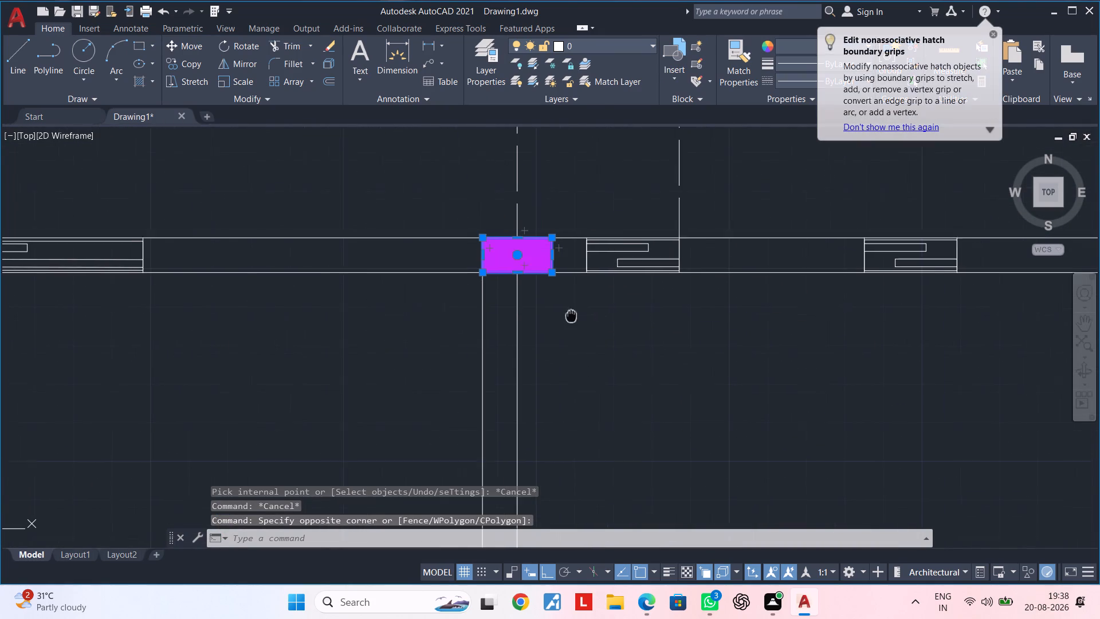
middle_click_drag(571, 316, 545, 308)
key("m")
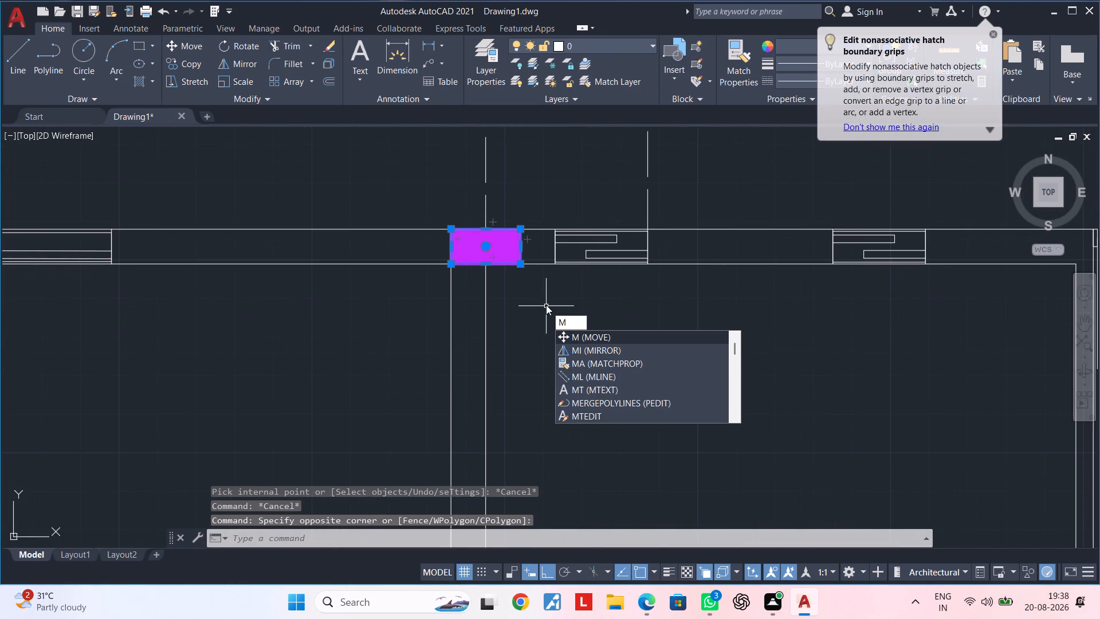
key("BackSpace")
type("CO")
key("space")
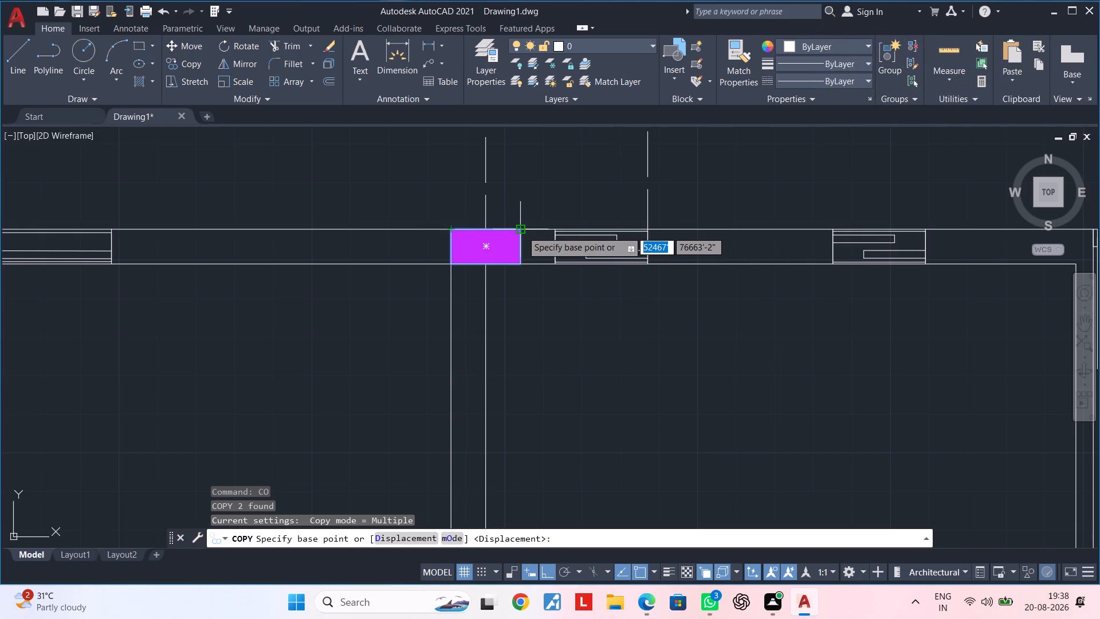
left_click(521, 263)
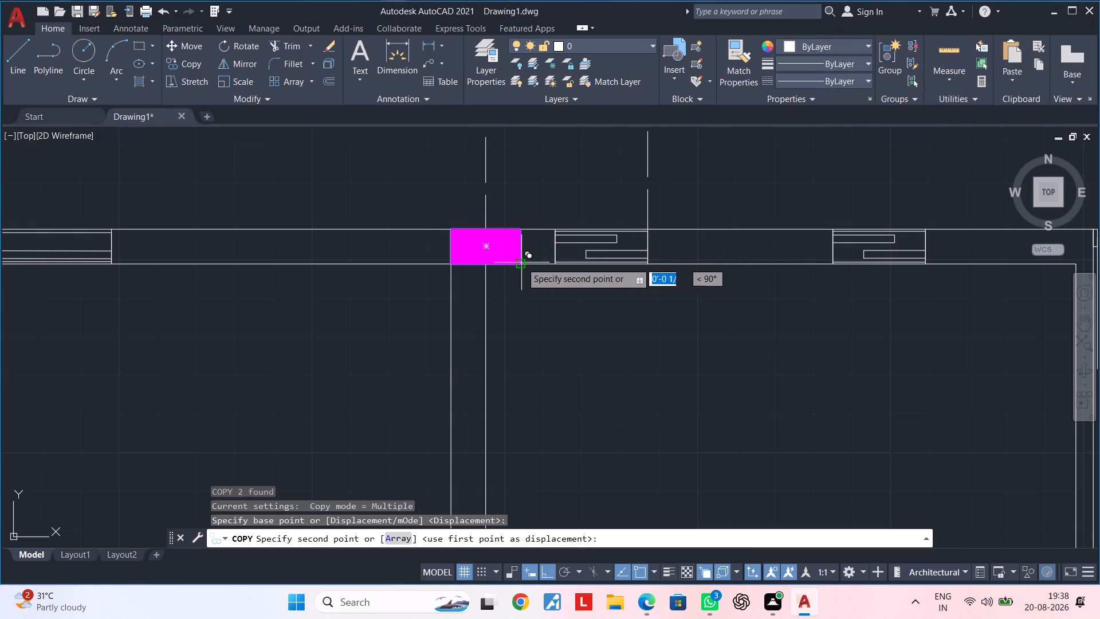
scroll(528, 353, "down", 3)
middle_click_drag(528, 340, 539, 244)
scroll(510, 372, "up", 2)
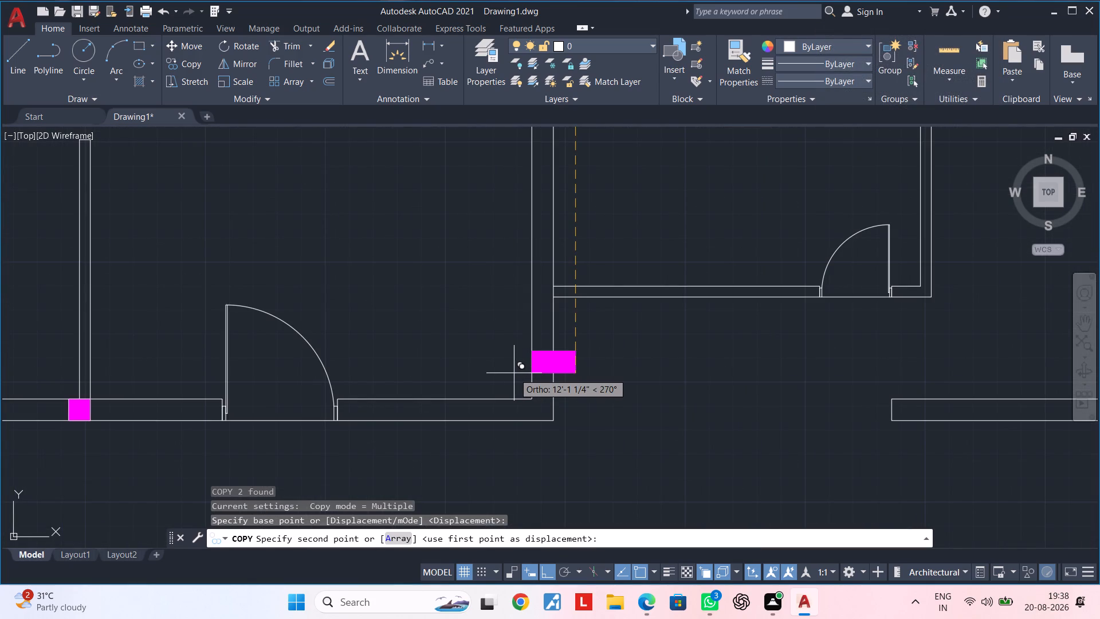
scroll(515, 385, "down", 1)
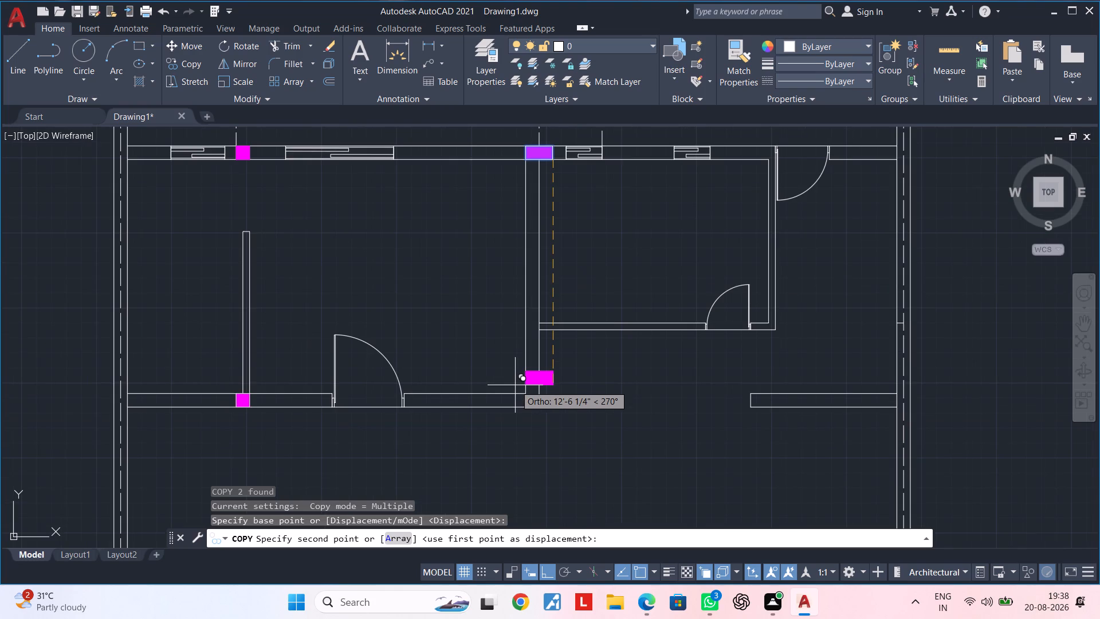
scroll(520, 392, "up", 1)
left_click(549, 420)
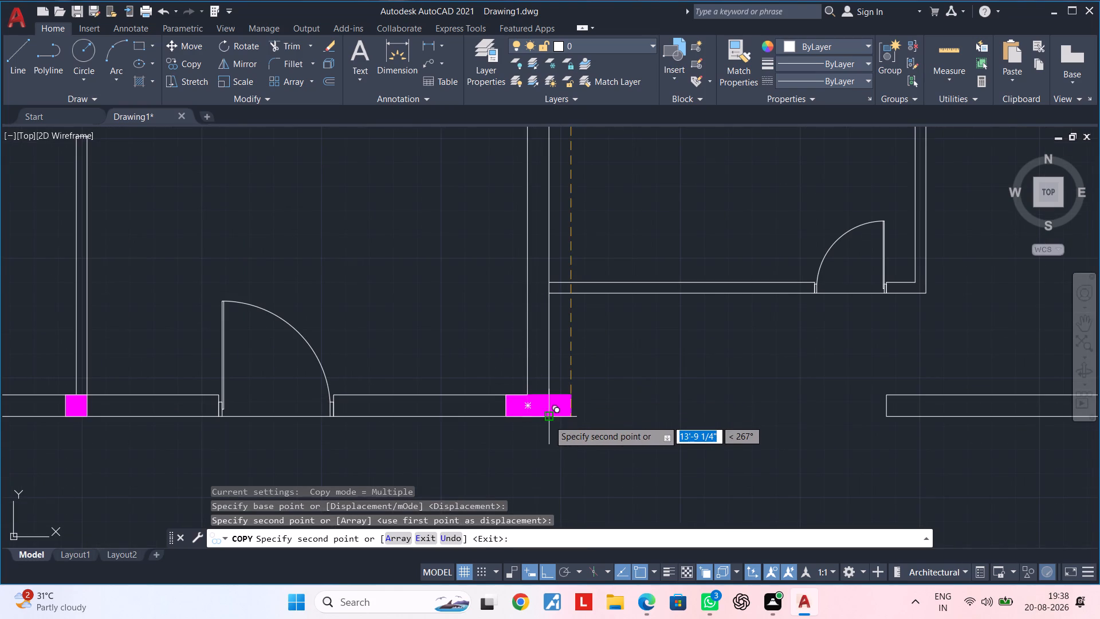
scroll(640, 420, "down", 2)
key("Escape")
Examine the plan around the new columns and along the walls of the upper-right room.
scroll(614, 419, "up", 2)
scroll(614, 419, "down", 2)
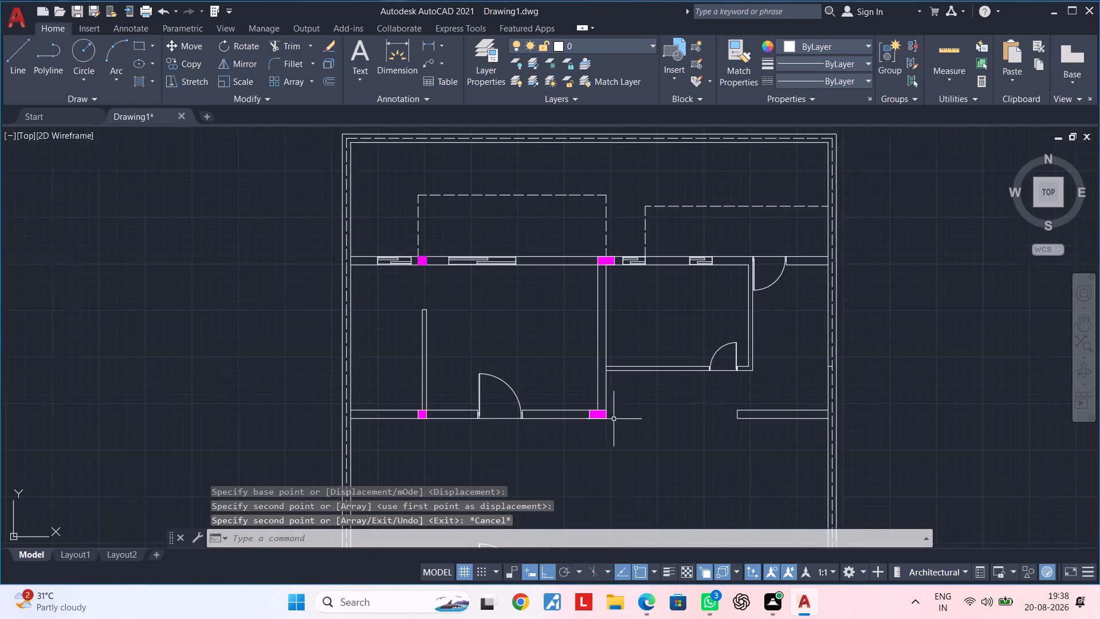
middle_click_drag(618, 419, 583, 308)
scroll(596, 346, "down", 1)
middle_click_drag(598, 339, 598, 297)
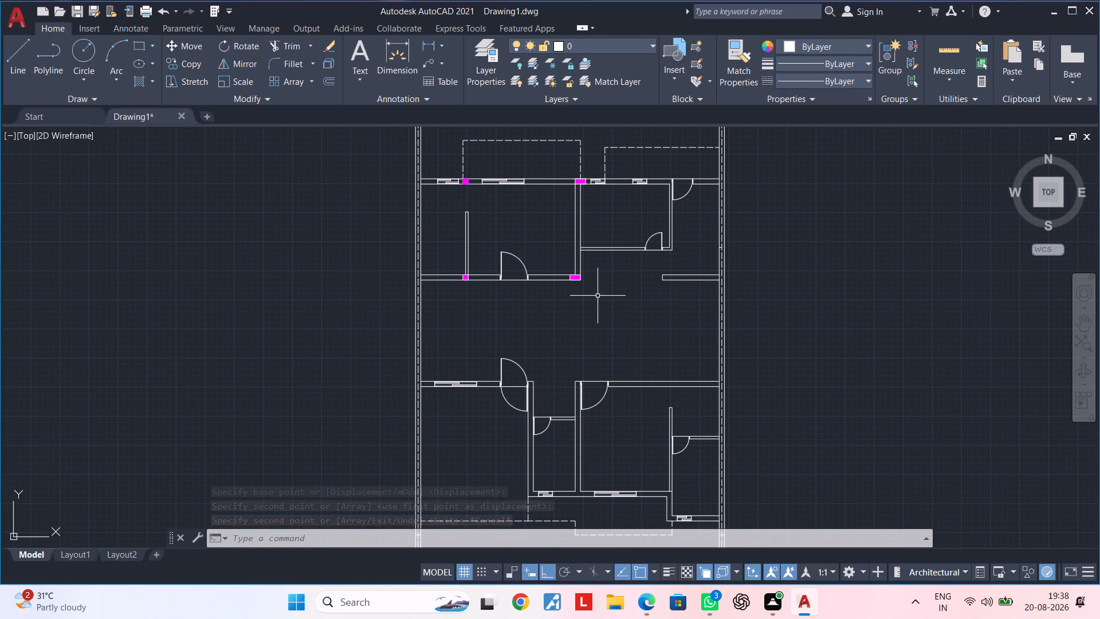
scroll(580, 182, "up", 2)
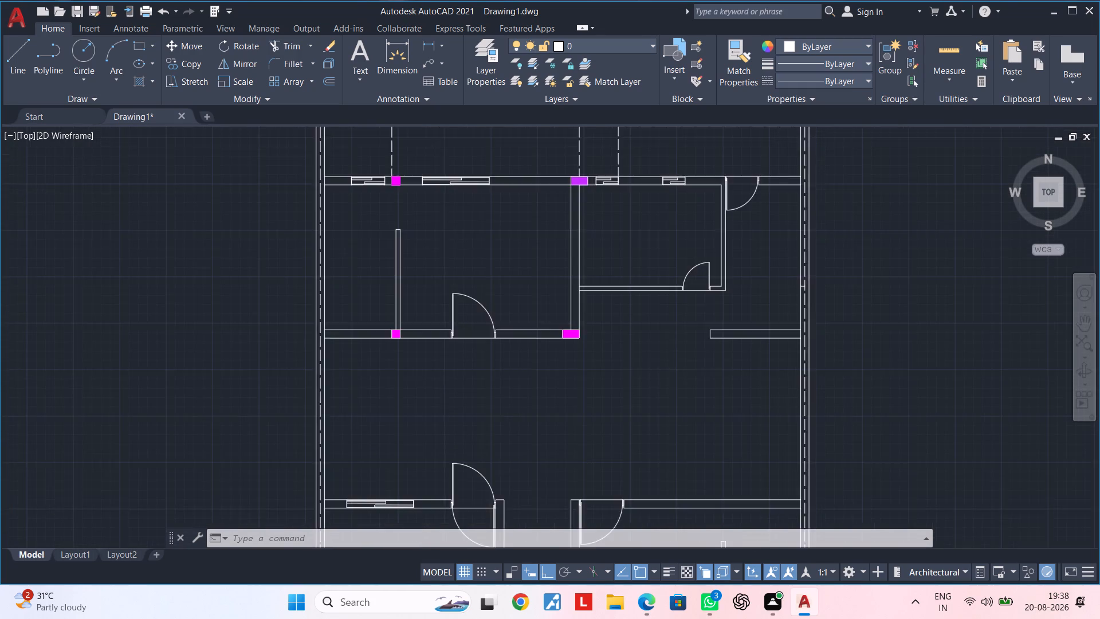
scroll(580, 182, "up", 1)
scroll(596, 206, "down", 3)
scroll(609, 229, "up", 2)
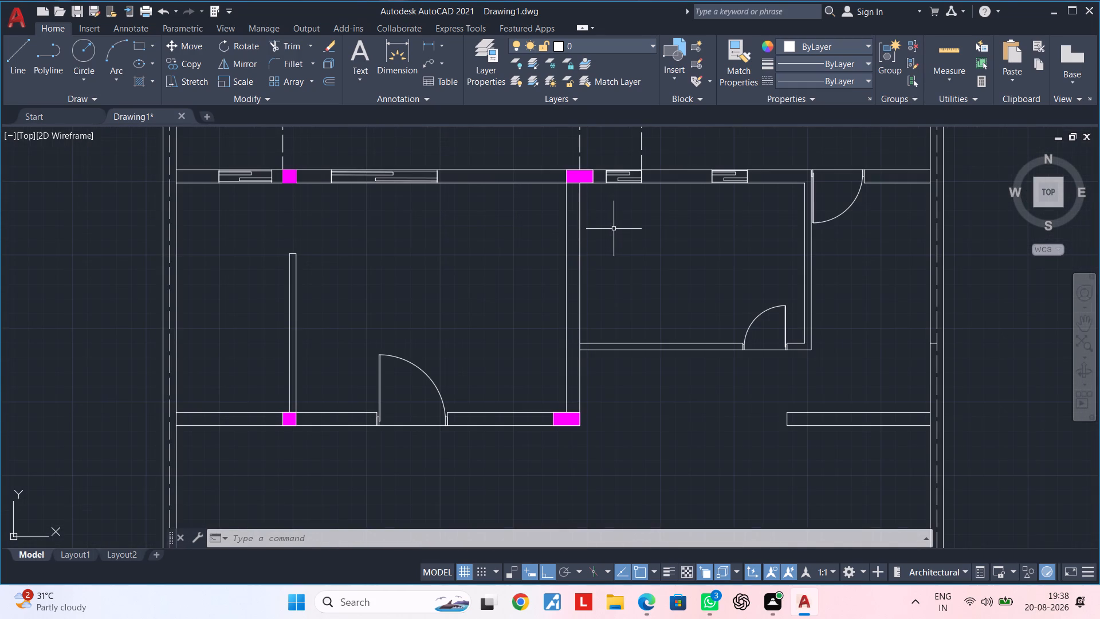
middle_click_drag(626, 229, 575, 253)
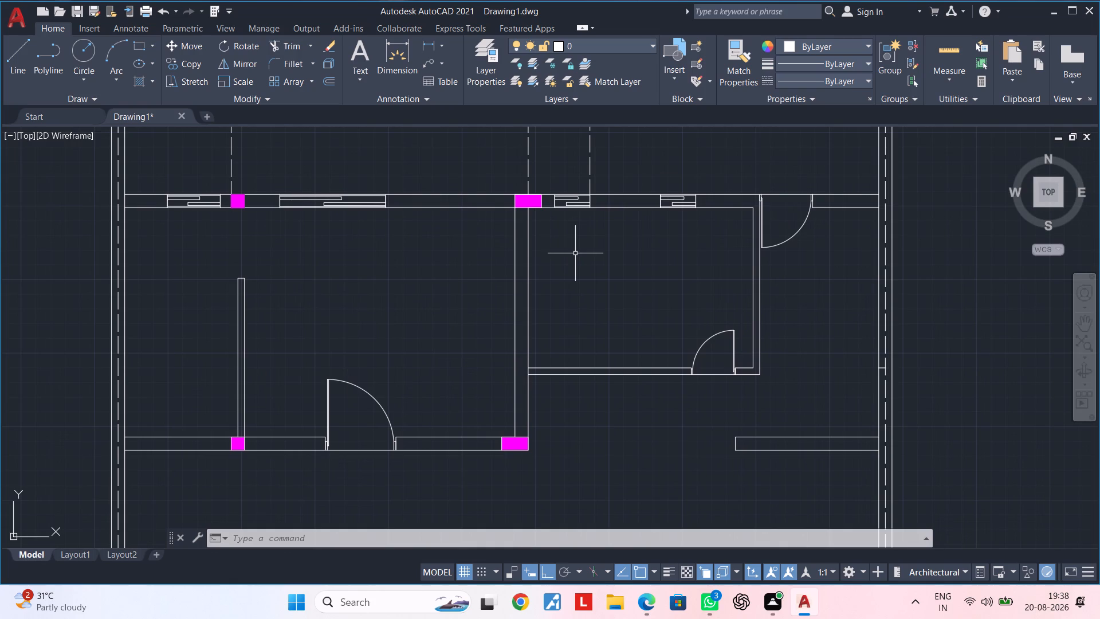
key("Escape")
key("Escape")
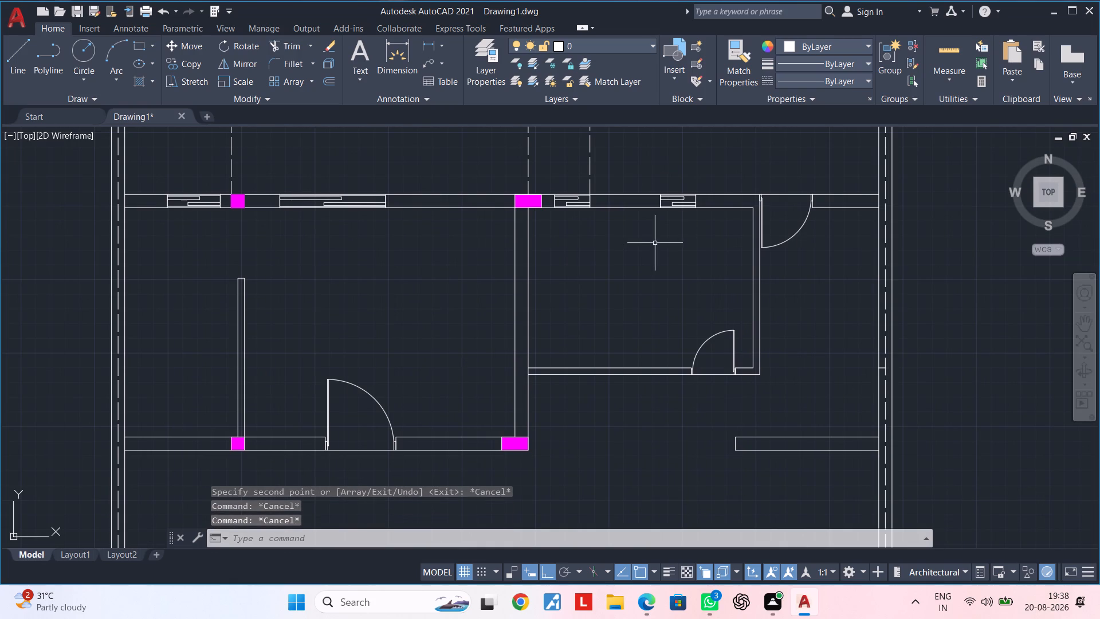
middle_click_drag(642, 244, 403, 256)
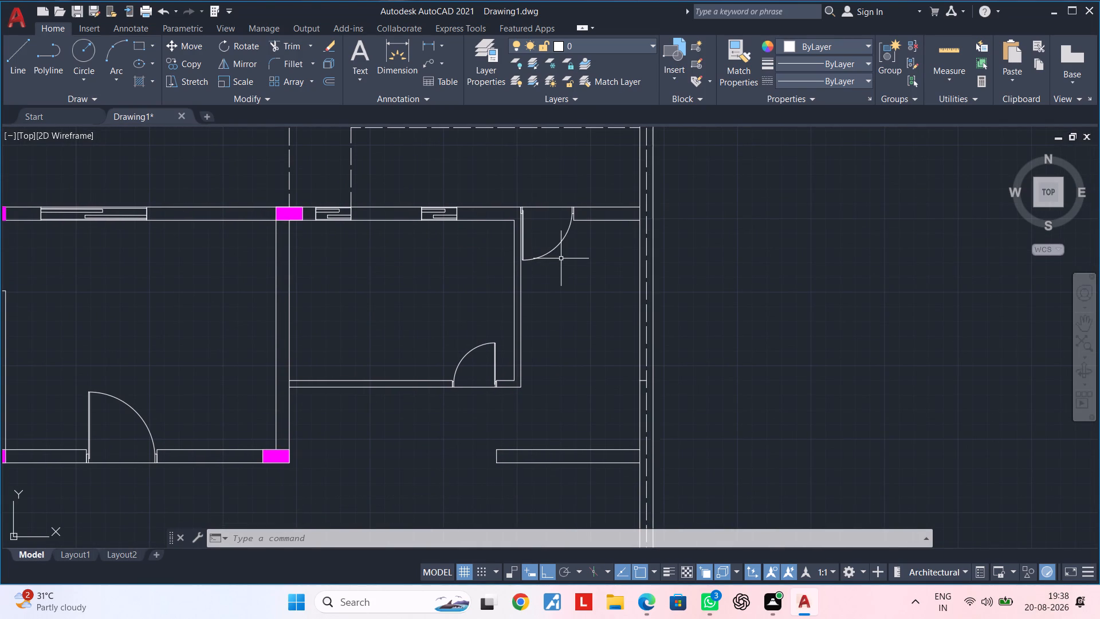
key("Escape")
key("Escape")
key("Escape")
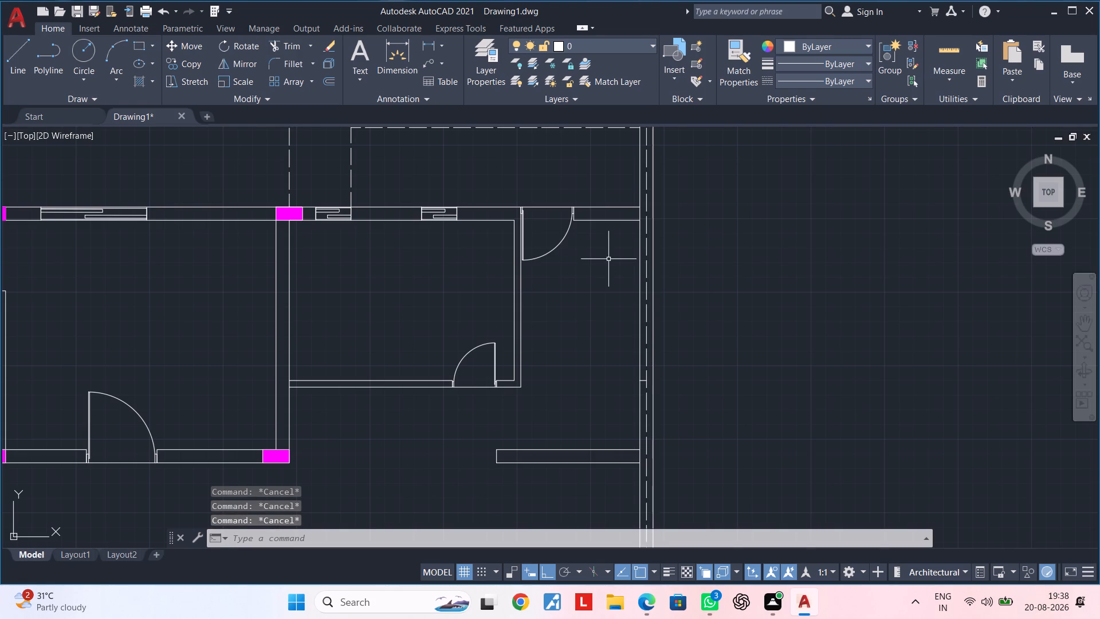
middle_click_drag(610, 259, 593, 279)
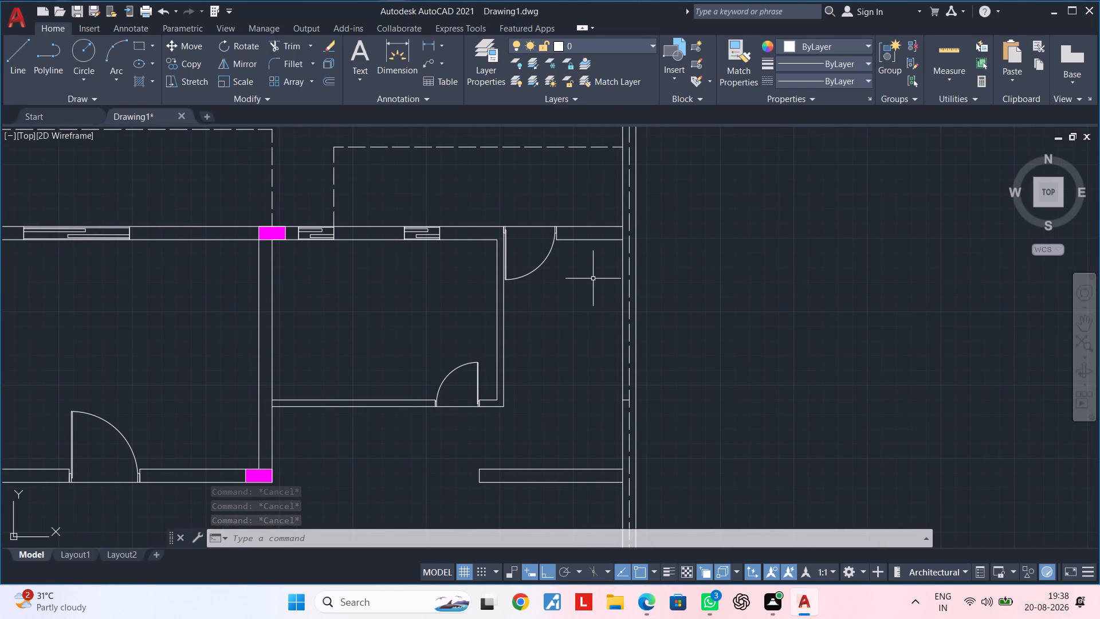
Extend both faces of the top wall right of the upper-right door to the dashed centreline of the outer right wall.
scroll(615, 231, "up", 2)
middle_click_drag(615, 231, 576, 231)
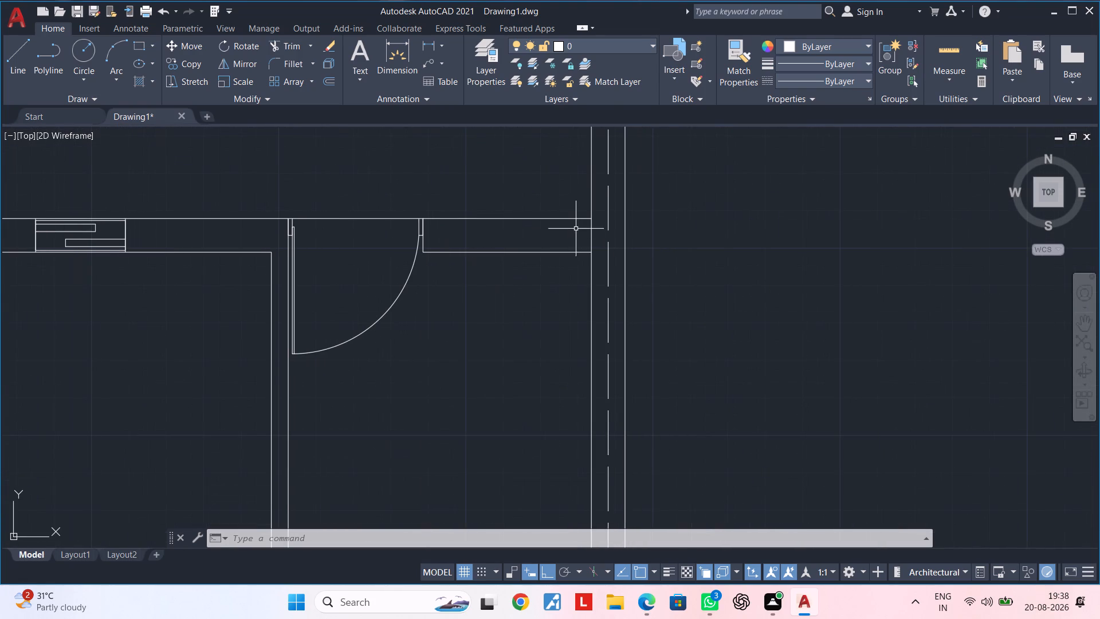
key("Escape")
key("Escape")
key("Escape")
key("Escape")
key("Escape")
key("Escape")
key("Escape")
key("Escape")
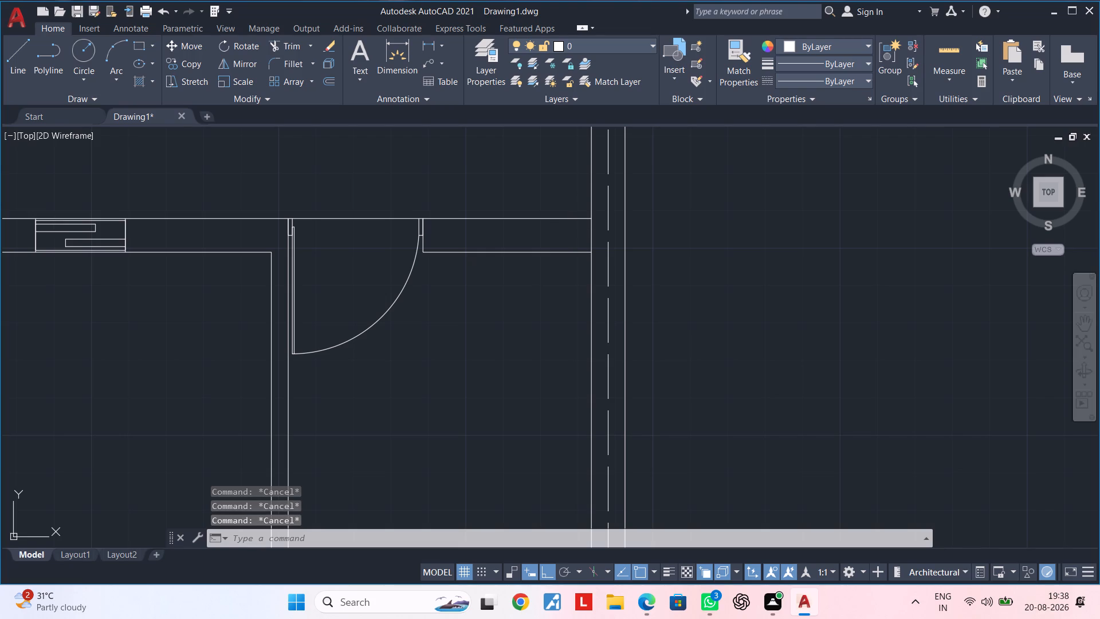
key("Escape")
key("Escape")
key("Escape")
scroll(578, 226, "up", 1)
middle_click_drag(579, 229, 538, 241)
key("Escape")
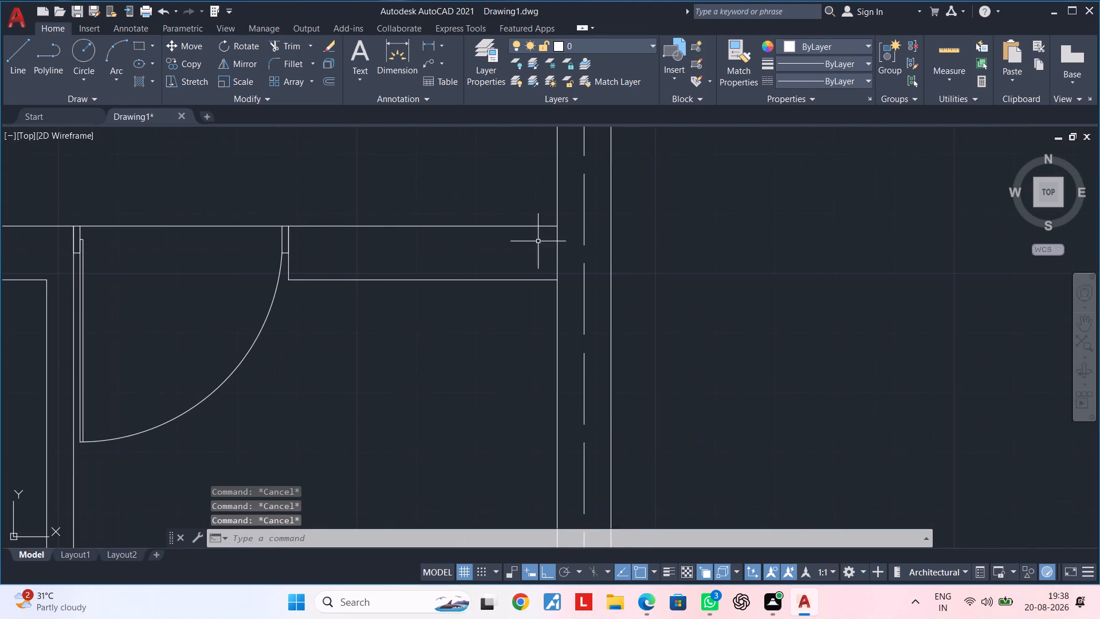
key("Escape")
key("Escape")
type("EX")
key("space")
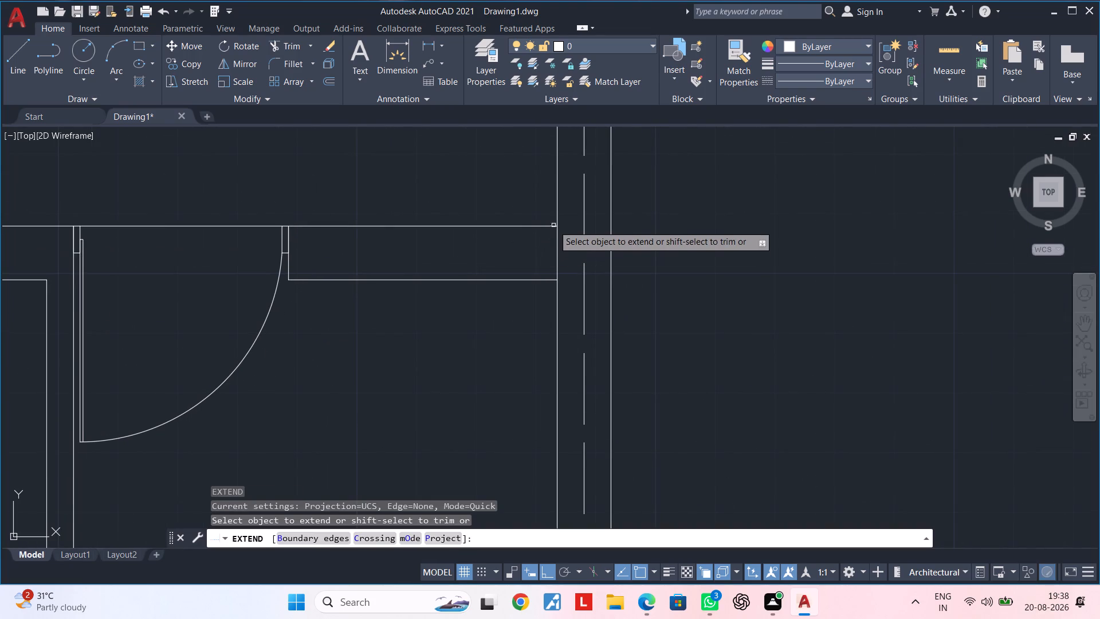
left_click(545, 225)
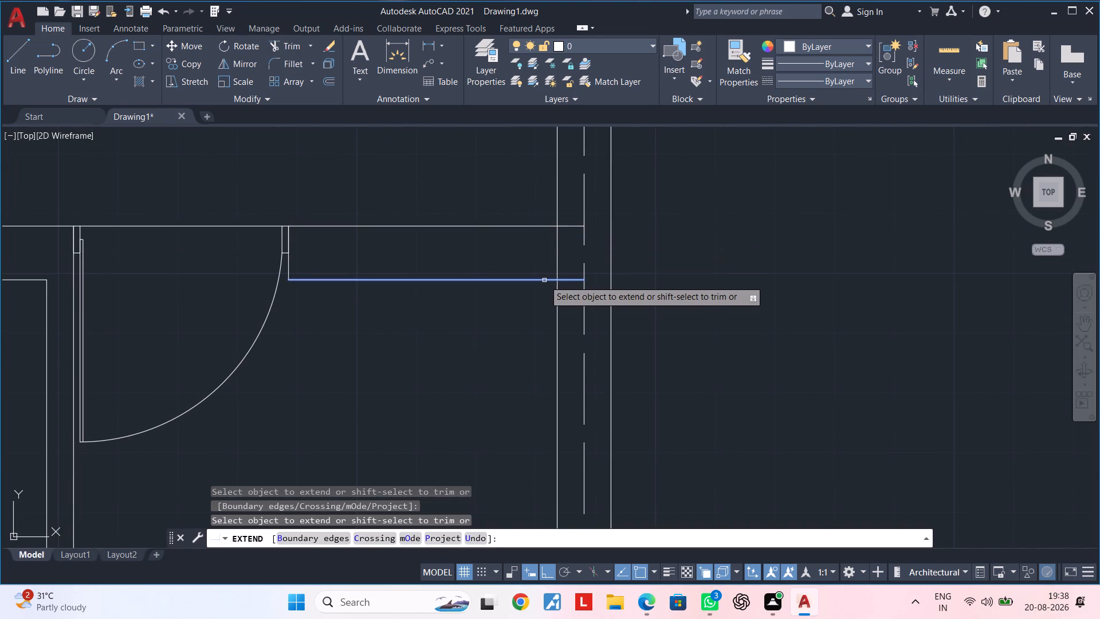
left_click(544, 280)
key("Escape")
key("Escape")
Trim the outer right wall's inner face between the two extended top wall lines.
key("t")
key("r")
key("space")
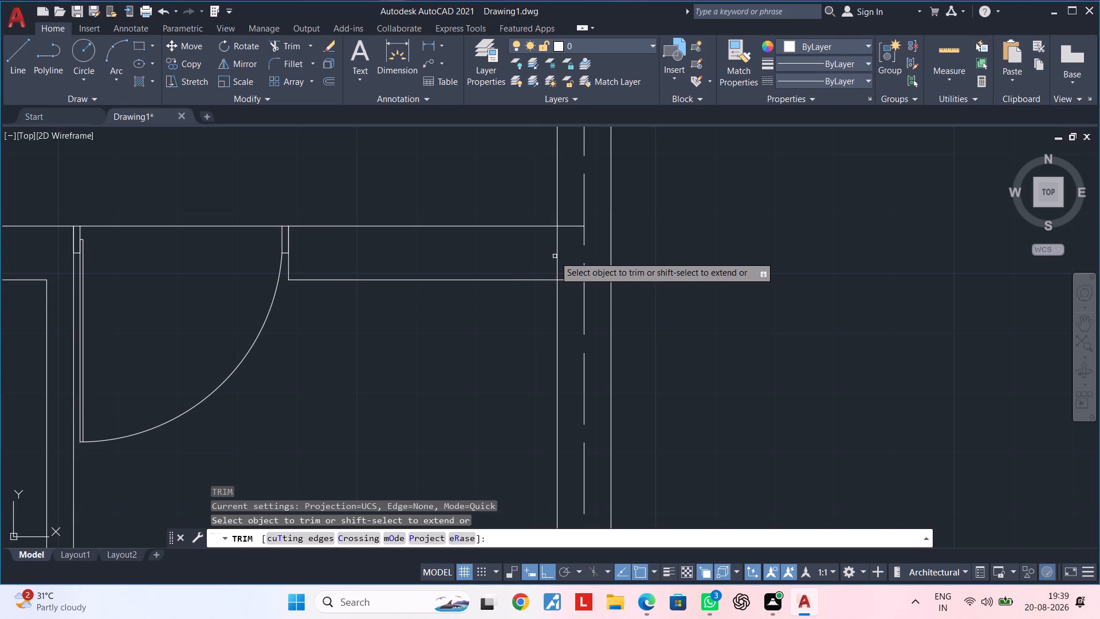
left_click(557, 255)
scroll(557, 255, "down", 1)
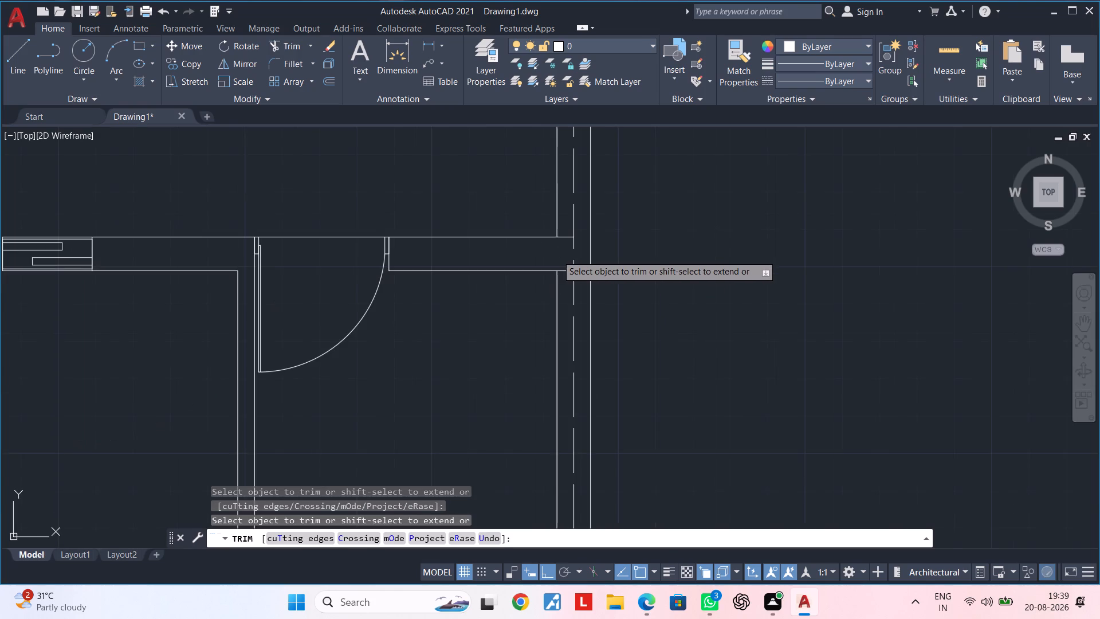
key("Escape")
key("Escape")
Copy the filled junction column to the top wall's right end, with its lower-right corner on the outer wall's dashed centreline.
scroll(485, 307, "down", 2)
middle_click_drag(485, 307, 567, 287)
key("Escape")
scroll(234, 275, "up", 2)
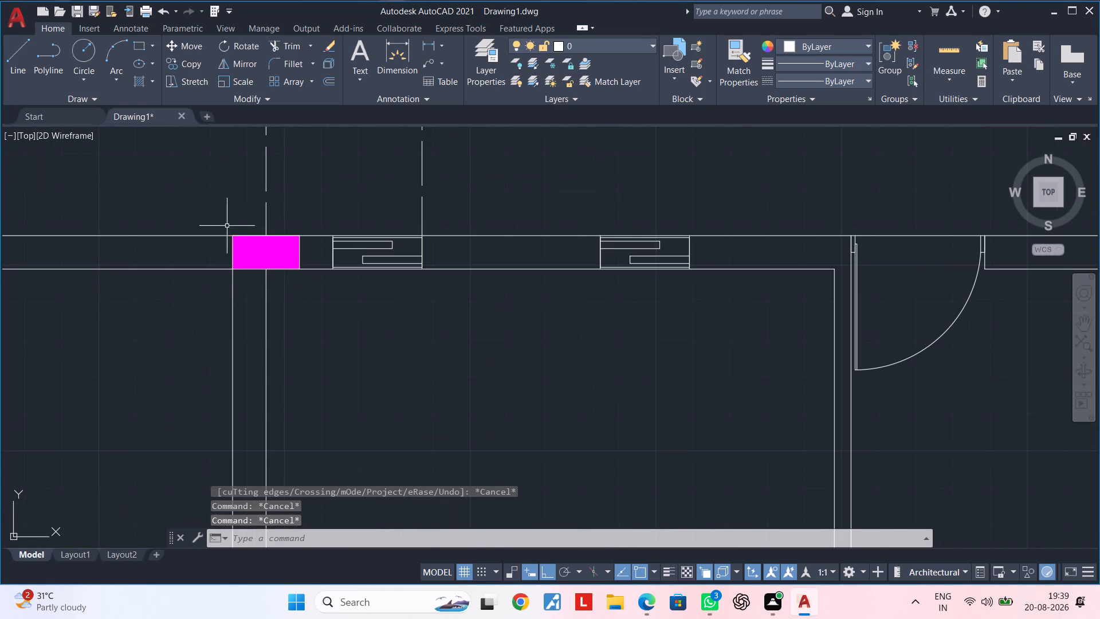
left_click(213, 216)
left_click(323, 301)
type("CO")
key("space")
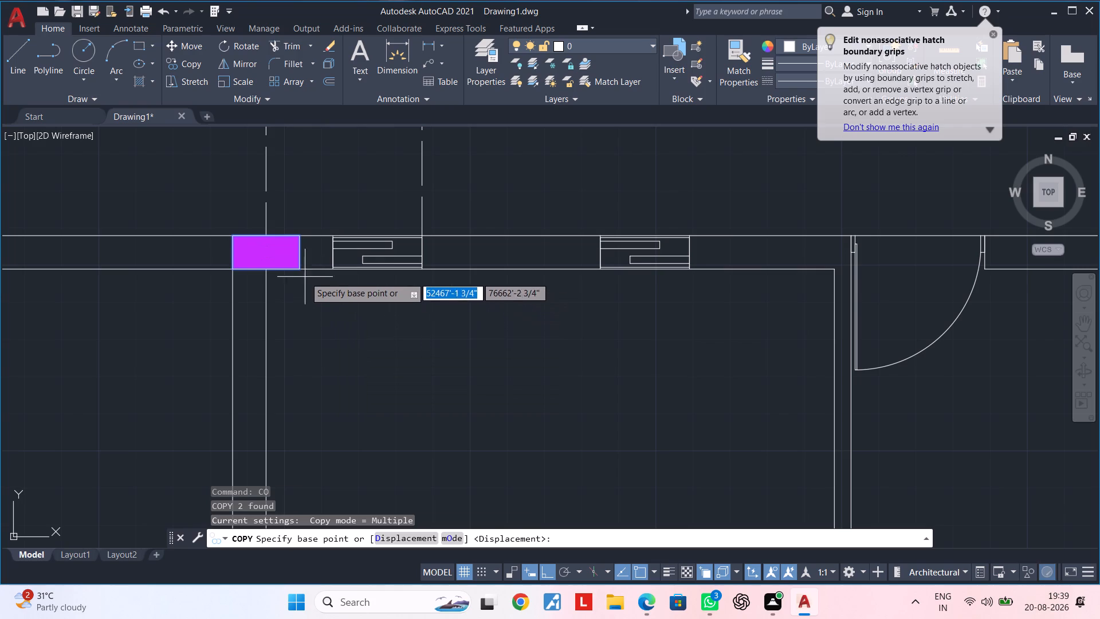
left_click(297, 271)
scroll(568, 273, "down", 1)
middle_click_drag(591, 278, 347, 283)
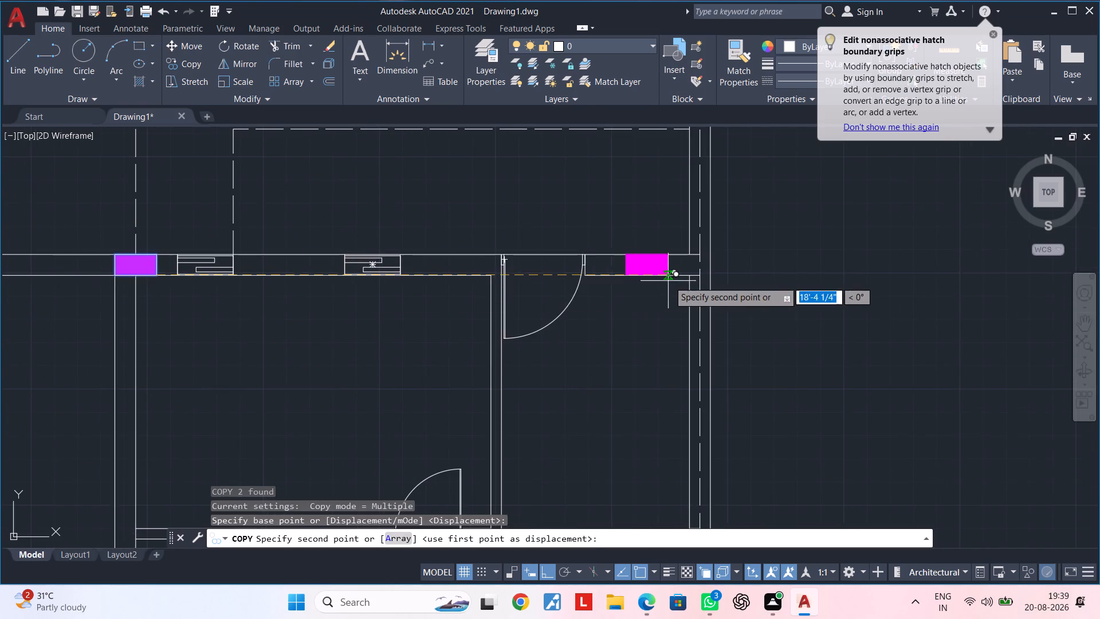
scroll(670, 281, "up", 2)
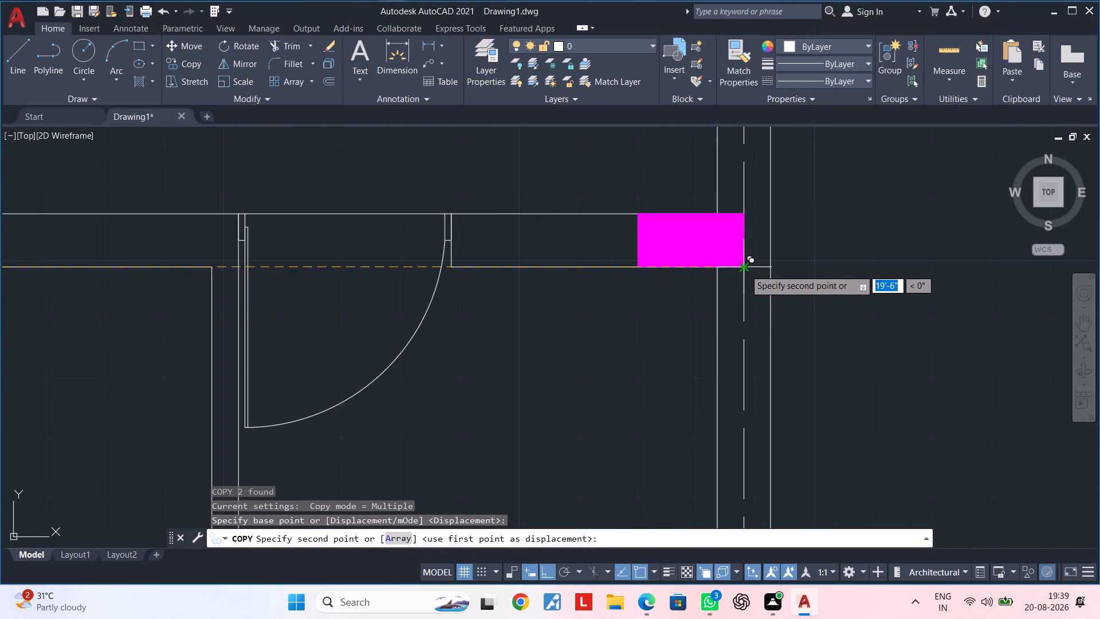
scroll(741, 269, "up", 3)
left_click(745, 261)
scroll(723, 294, "down", 3)
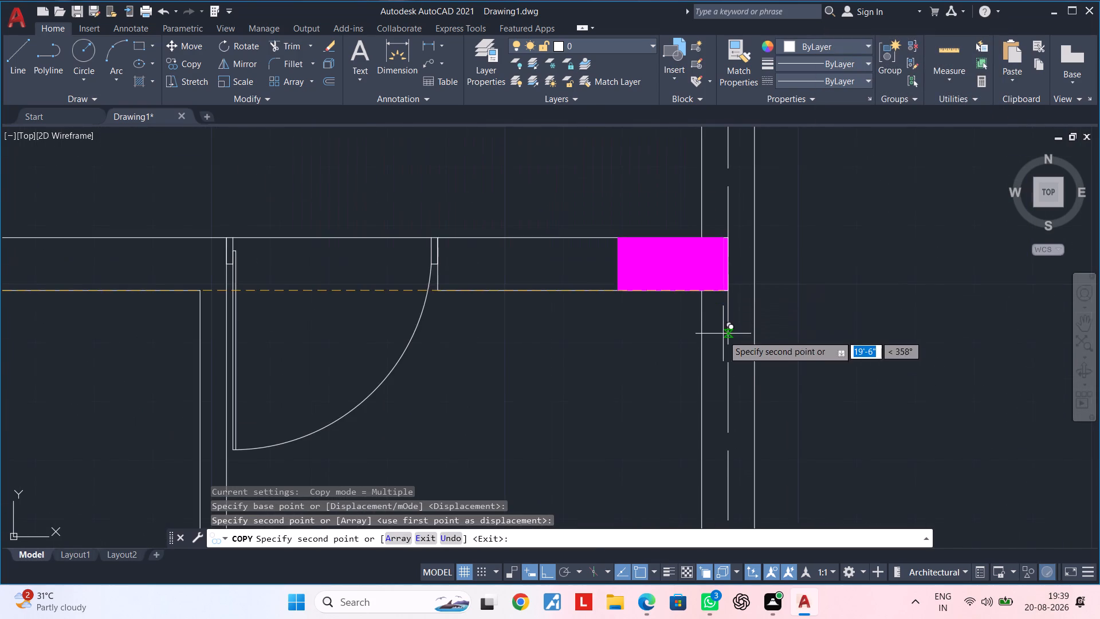
Copy the filled column to the right end of the short wall below the upper-right room, its lower-right corner on the dashed centreline.
scroll(722, 359, "down", 1)
middle_click_drag(722, 352, 695, 174)
scroll(702, 325, "down", 3)
middle_click_drag(698, 308, 694, 198)
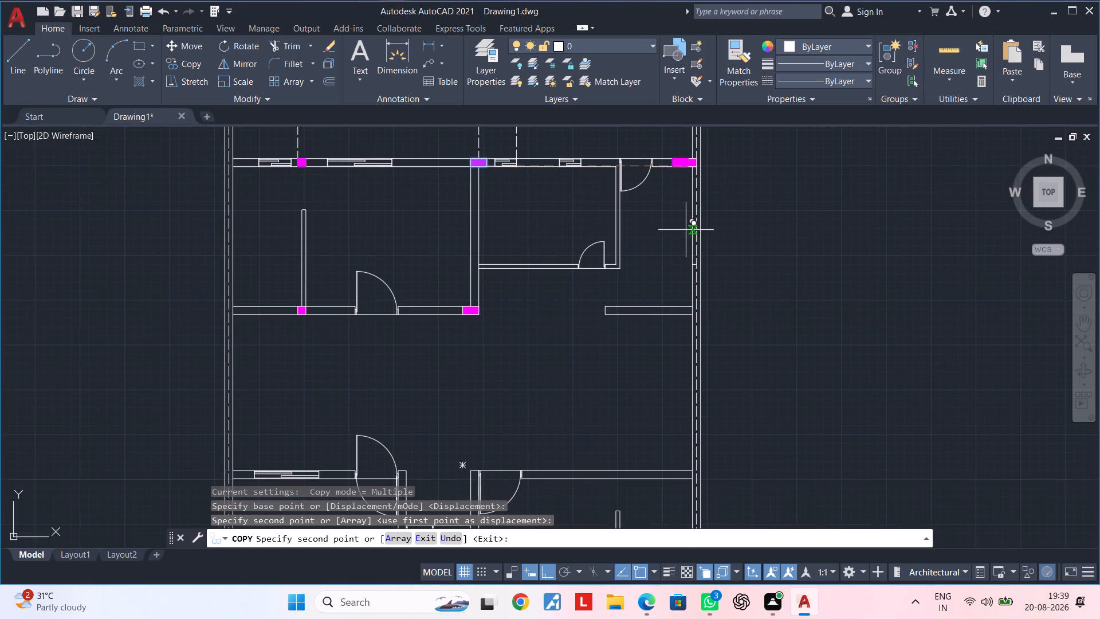
left_click(545, 573)
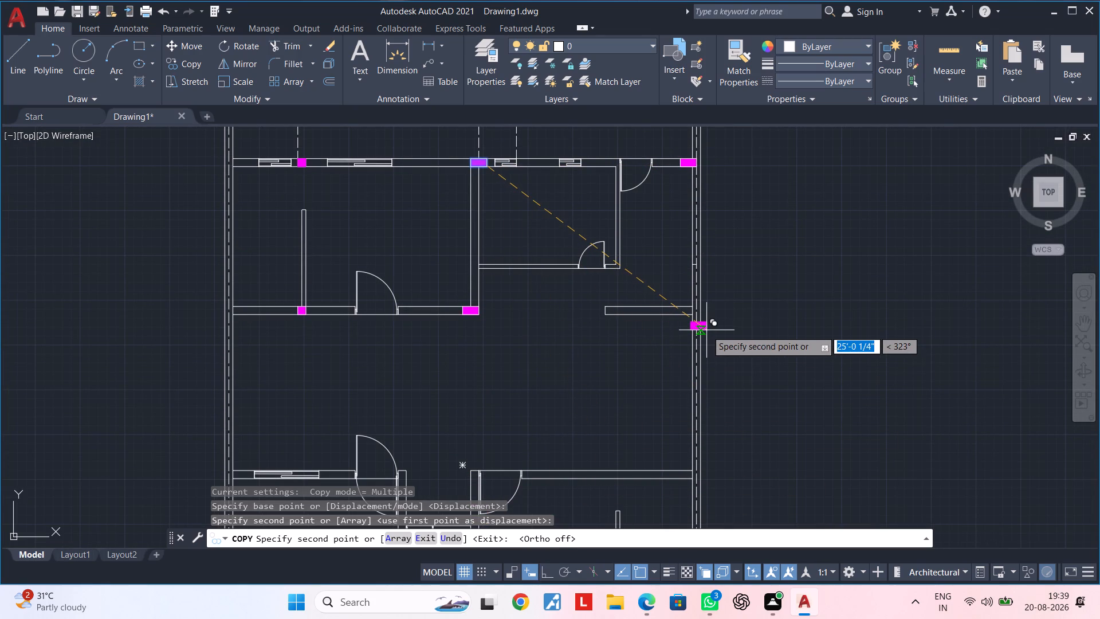
scroll(706, 330, "up", 4)
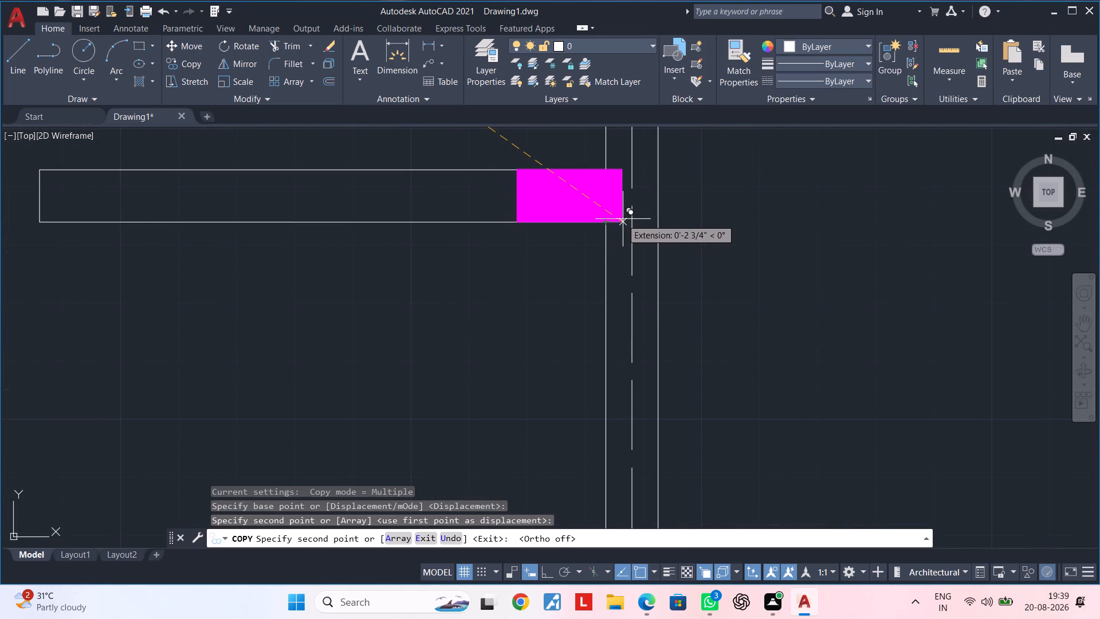
left_click(633, 219)
Copy the filled column to the right end of the long wall over the lower-right rooms, its corner on the dashed centreline.
scroll(625, 271, "down", 3)
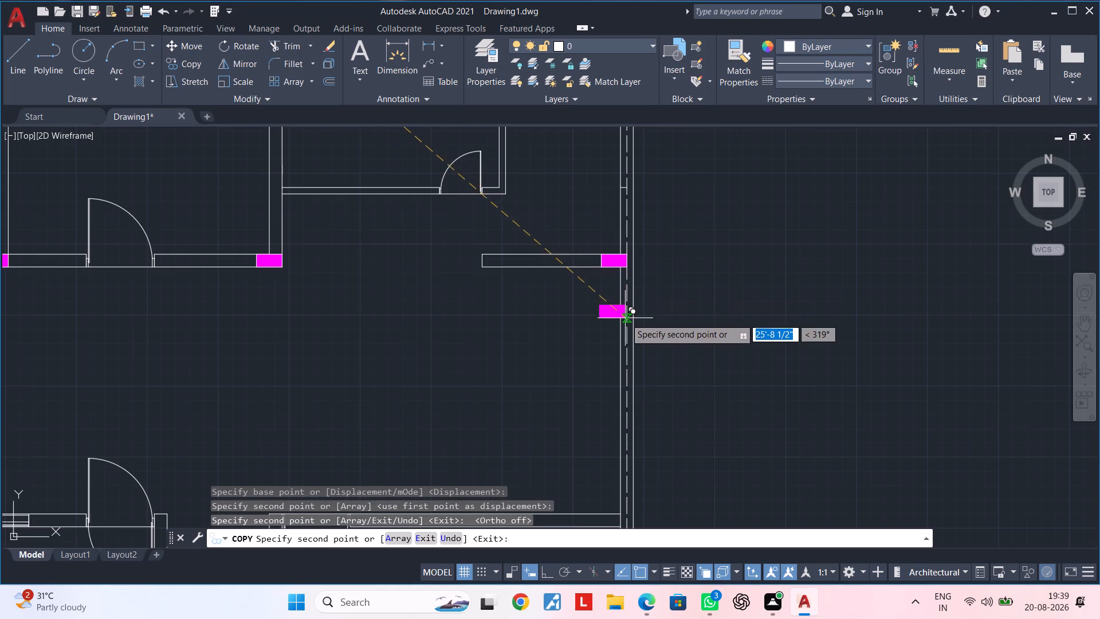
scroll(625, 318, "down", 1)
middle_click_drag(625, 318, 627, 162)
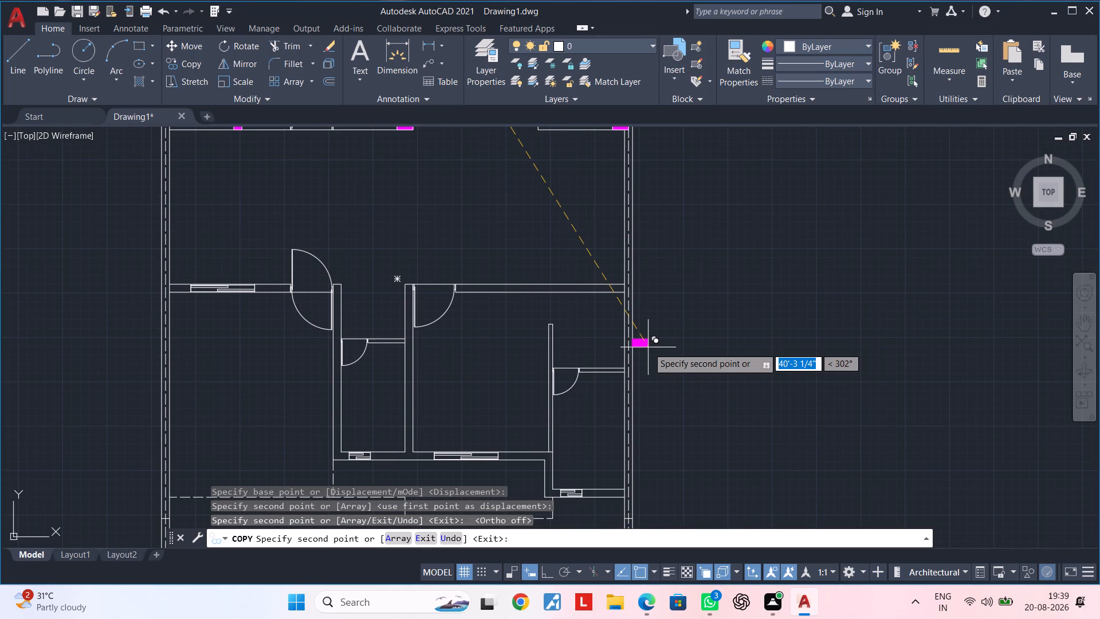
scroll(621, 292, "up", 4)
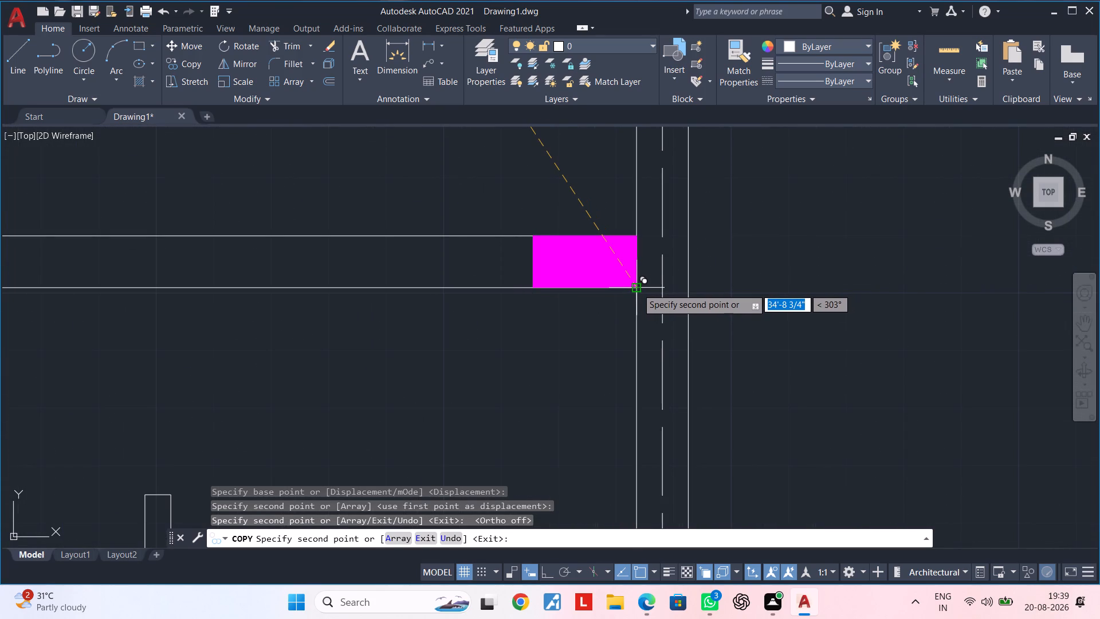
left_click(661, 288)
Copy the filled column to the right end of the bottom windowed wall, with its lower-right corner on the outer wall's dashed centreline.
scroll(662, 336, "down", 2)
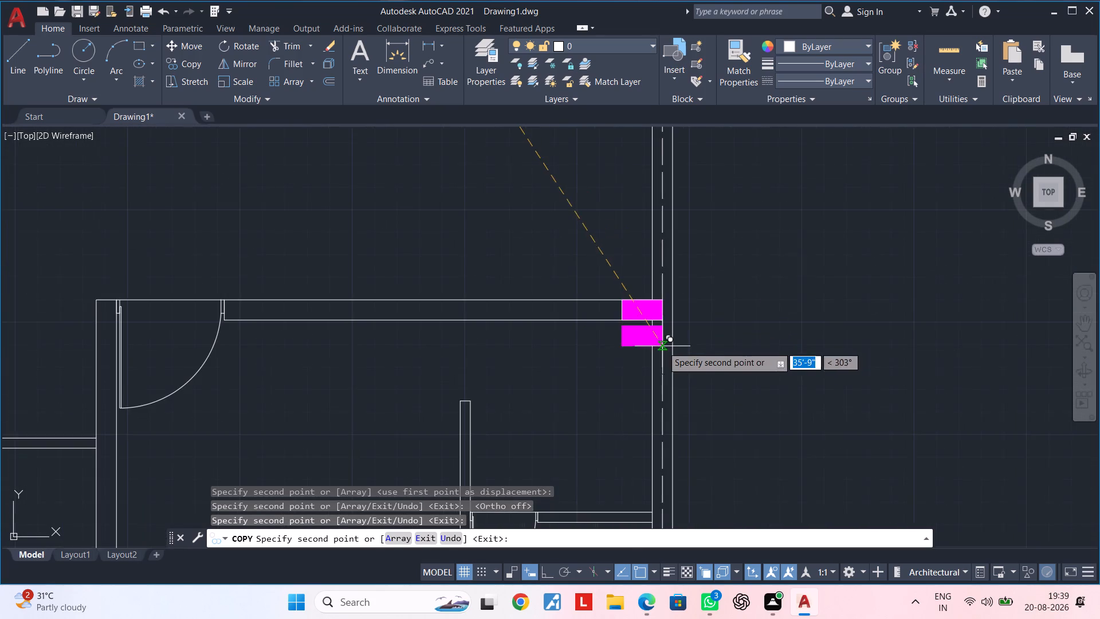
middle_click_drag(662, 346, 677, 146)
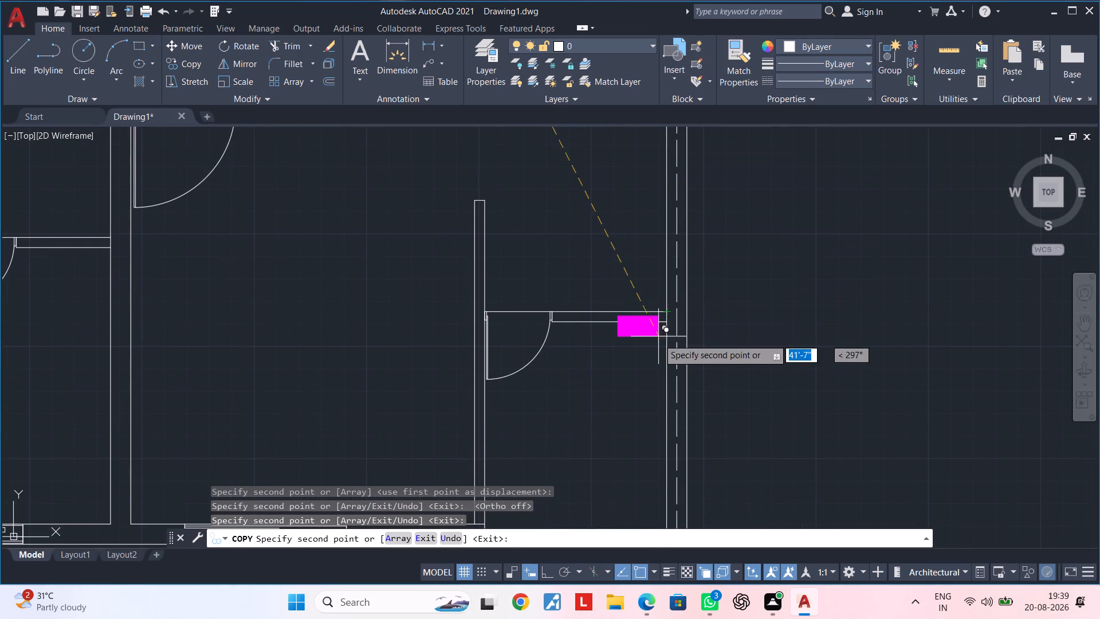
scroll(663, 373, "down", 1)
middle_click_drag(663, 374, 668, 165)
scroll(665, 312, "up", 2)
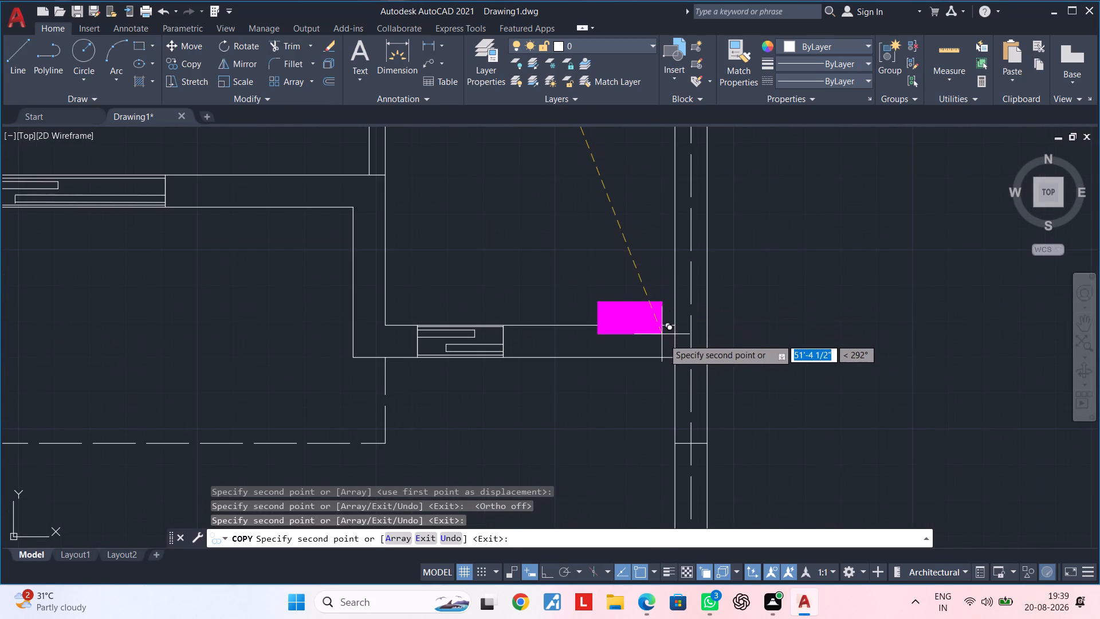
scroll(669, 358, "up", 1)
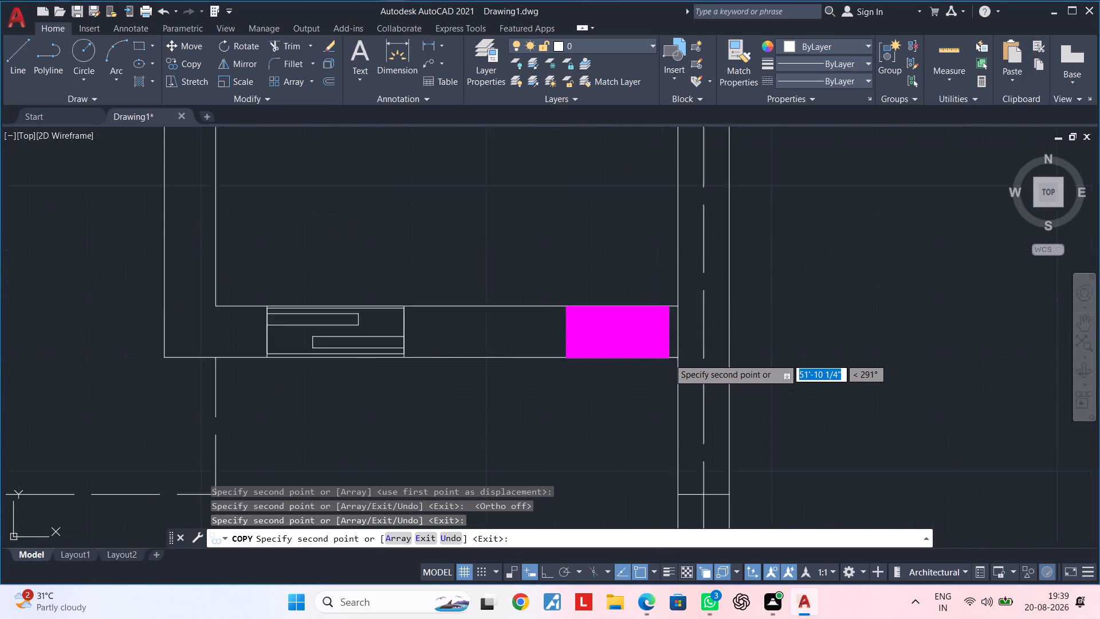
scroll(669, 358, "up", 2)
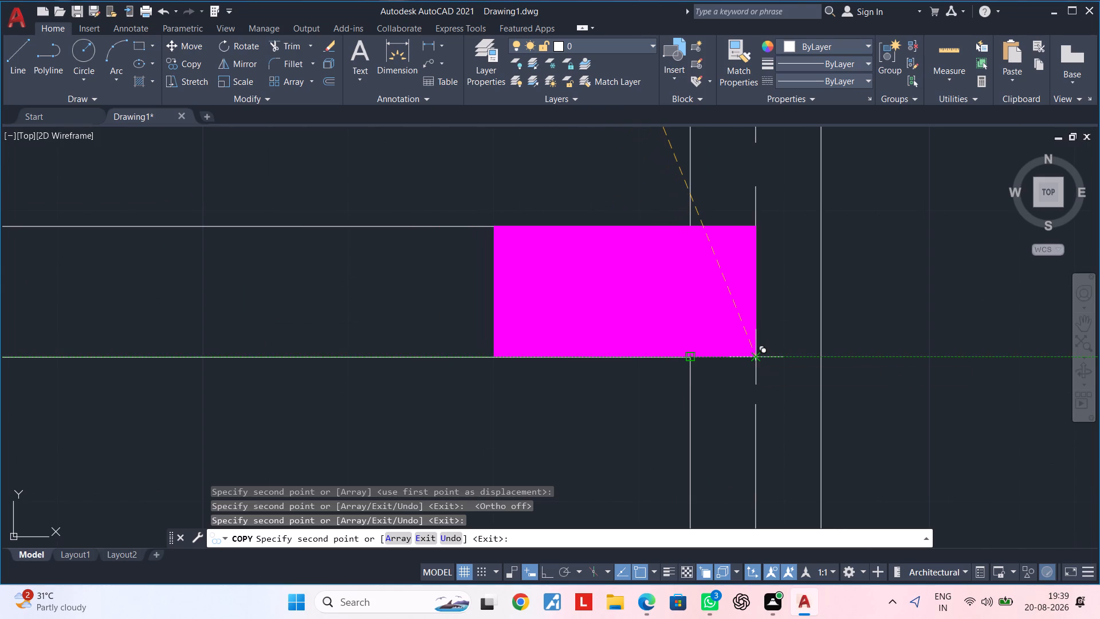
left_click(756, 359)
key("Escape")
key("Escape")
key("Escape")
key("Escape")
key("Escape")
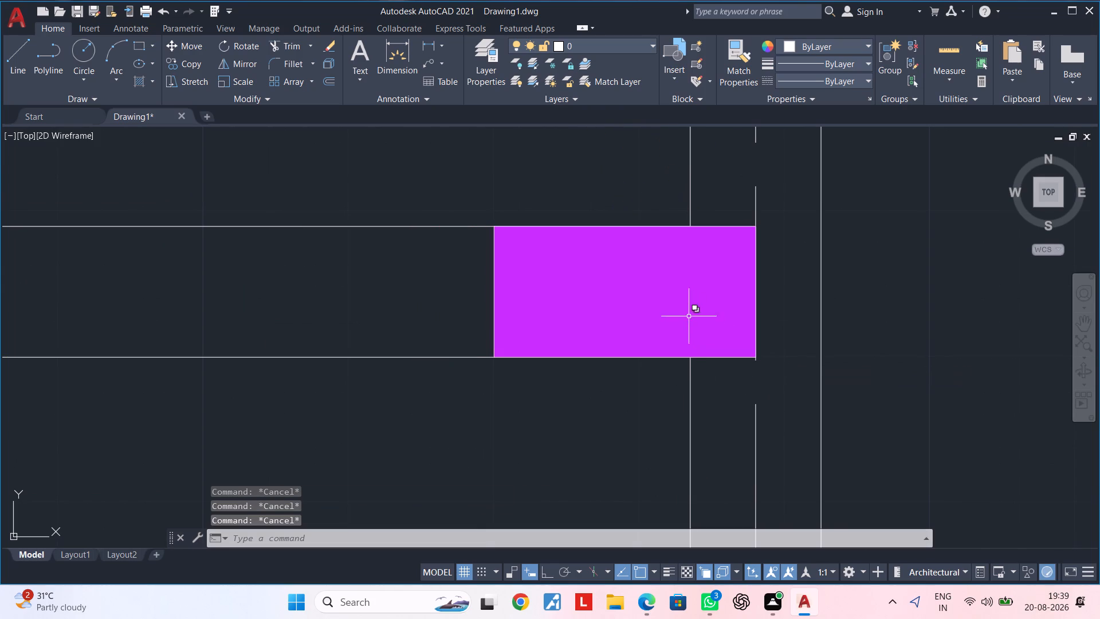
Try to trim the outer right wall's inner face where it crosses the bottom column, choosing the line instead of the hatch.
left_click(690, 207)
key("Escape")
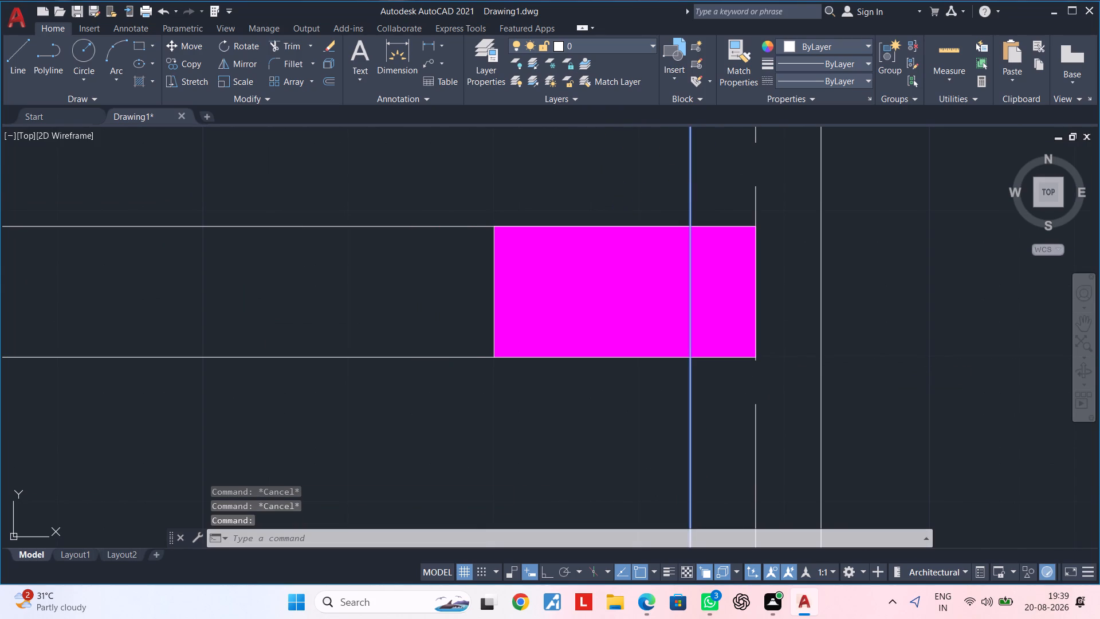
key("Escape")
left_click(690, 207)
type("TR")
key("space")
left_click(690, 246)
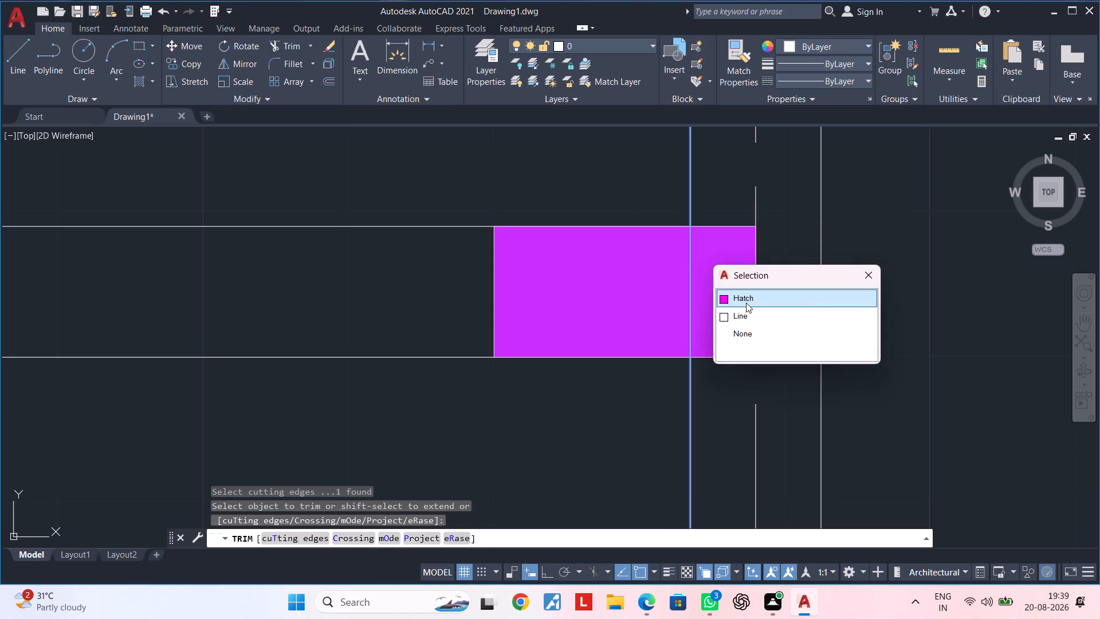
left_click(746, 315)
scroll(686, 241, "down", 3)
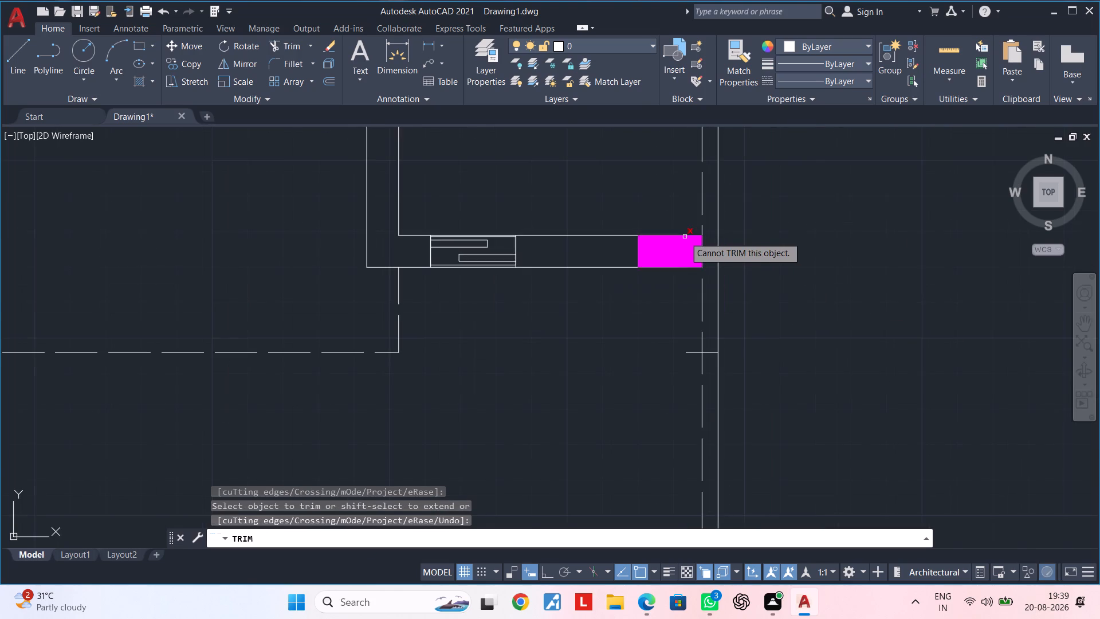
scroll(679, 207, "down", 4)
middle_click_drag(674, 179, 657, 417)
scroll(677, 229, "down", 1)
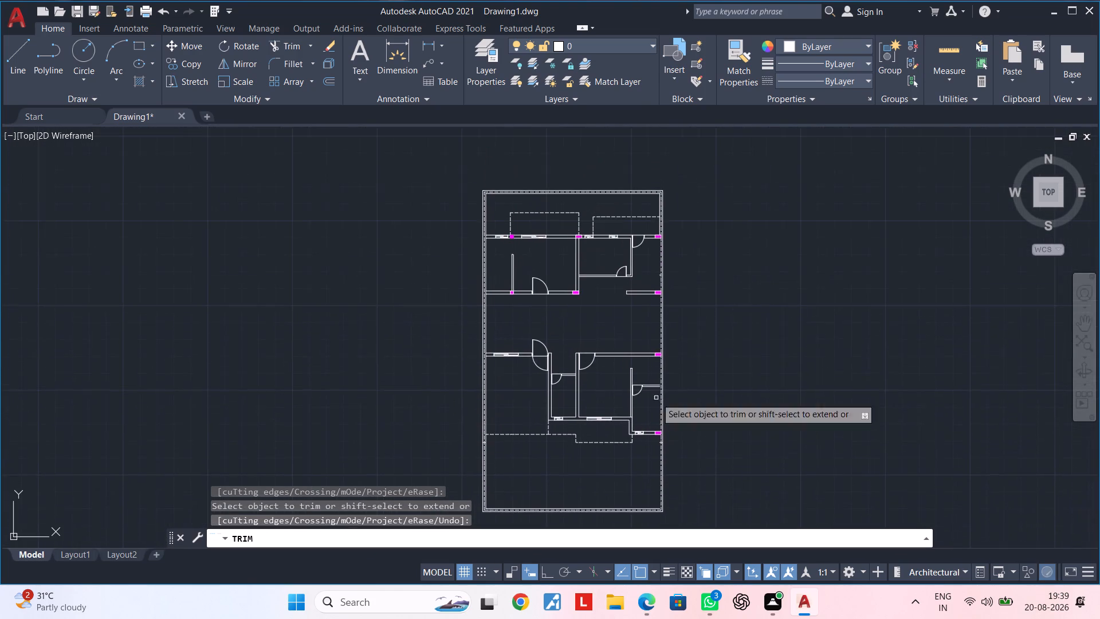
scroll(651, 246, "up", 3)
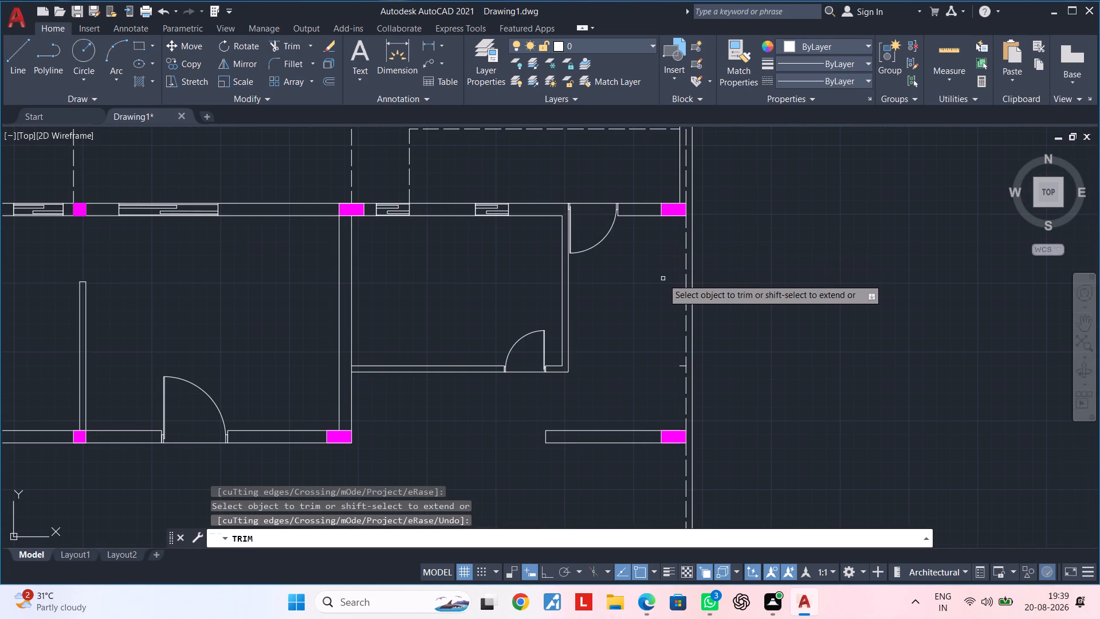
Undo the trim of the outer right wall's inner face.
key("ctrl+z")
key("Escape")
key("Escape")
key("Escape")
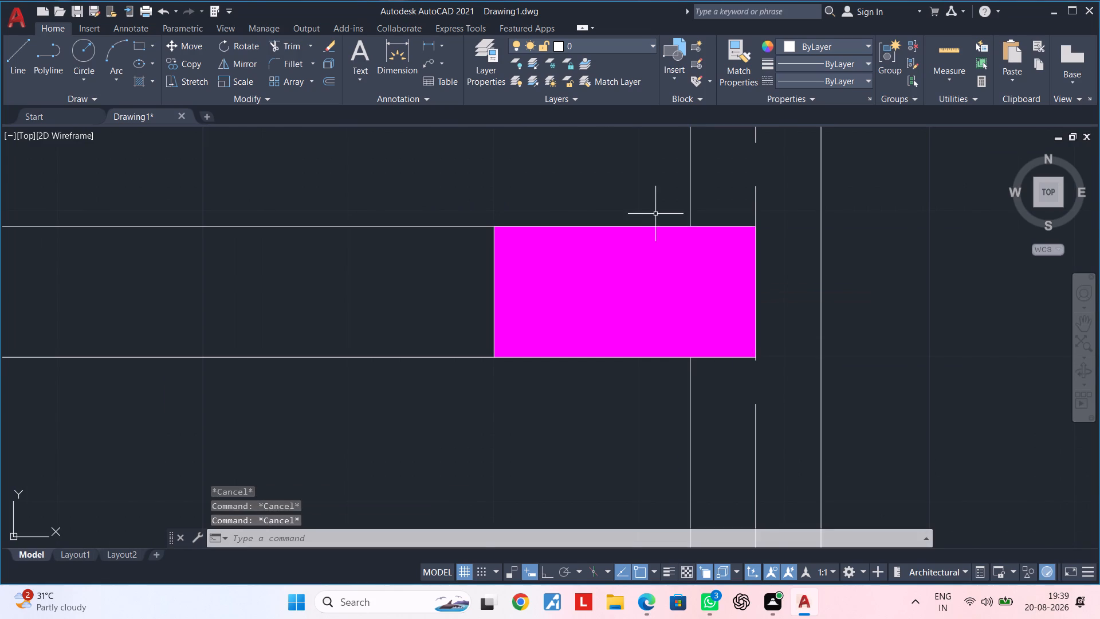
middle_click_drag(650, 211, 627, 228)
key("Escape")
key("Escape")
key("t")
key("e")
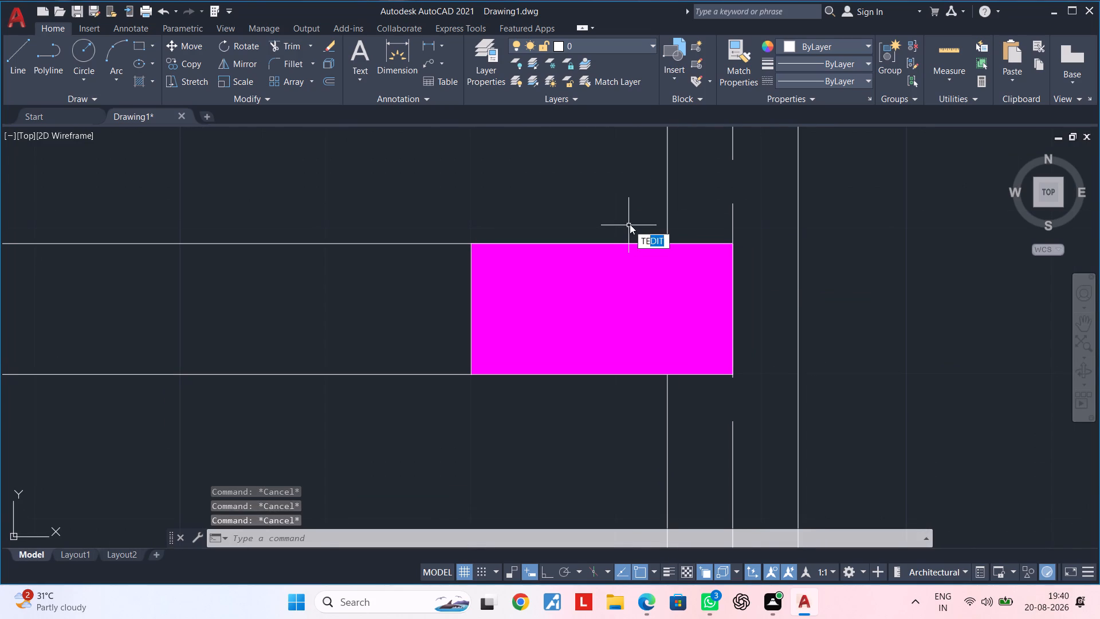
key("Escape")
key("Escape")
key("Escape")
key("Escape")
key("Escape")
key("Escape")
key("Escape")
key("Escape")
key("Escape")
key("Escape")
Extend both faces of the bottom windowed wall through its right-end column to the outer wall's dashed centreline.
type("EX")
key("space")
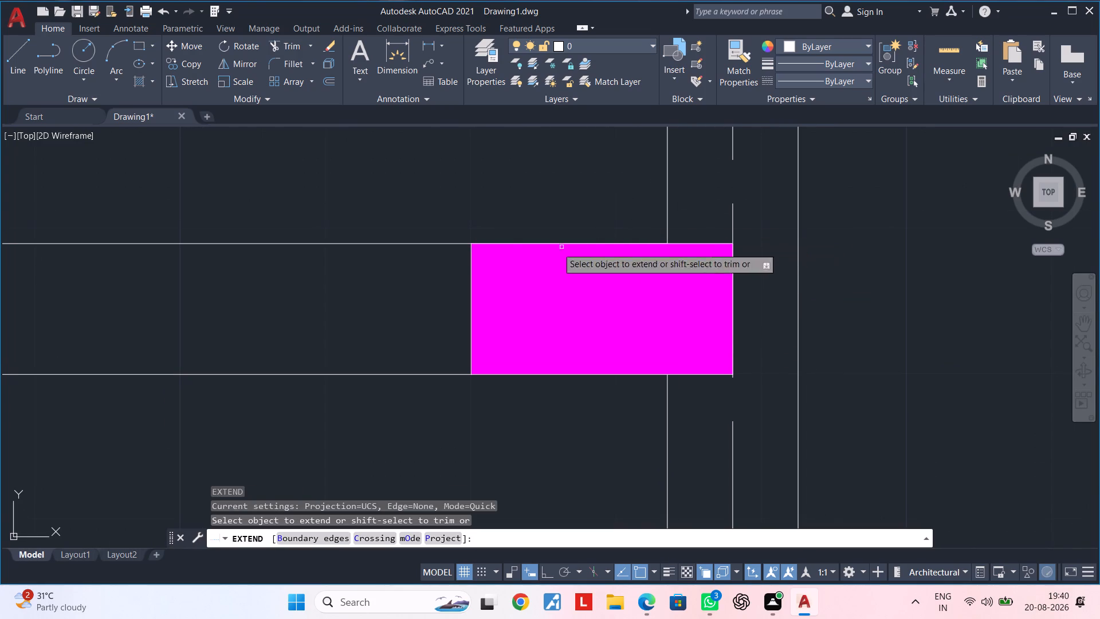
left_click(435, 244)
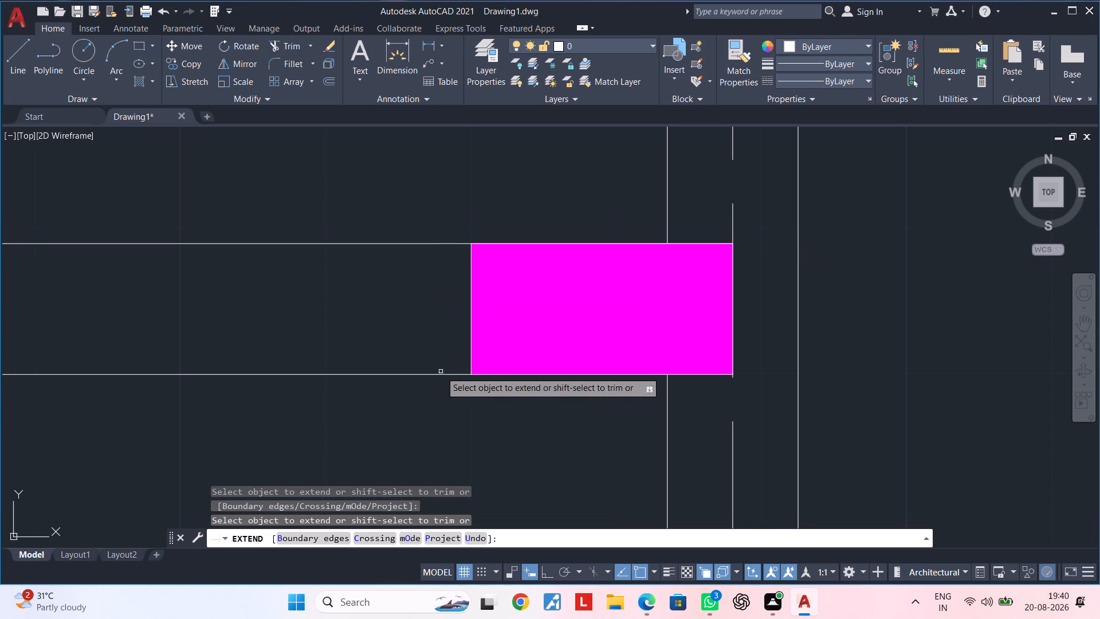
left_click(445, 374)
Extend both faces of the long wall over the lower-right rooms through its column to the outer wall's dashed centreline.
scroll(445, 359, "down", 3)
middle_click_drag(485, 402, 569, 142)
scroll(532, 276, "down", 2)
middle_click_drag(529, 296, 469, 585)
middle_click_drag(455, 386, 434, 537)
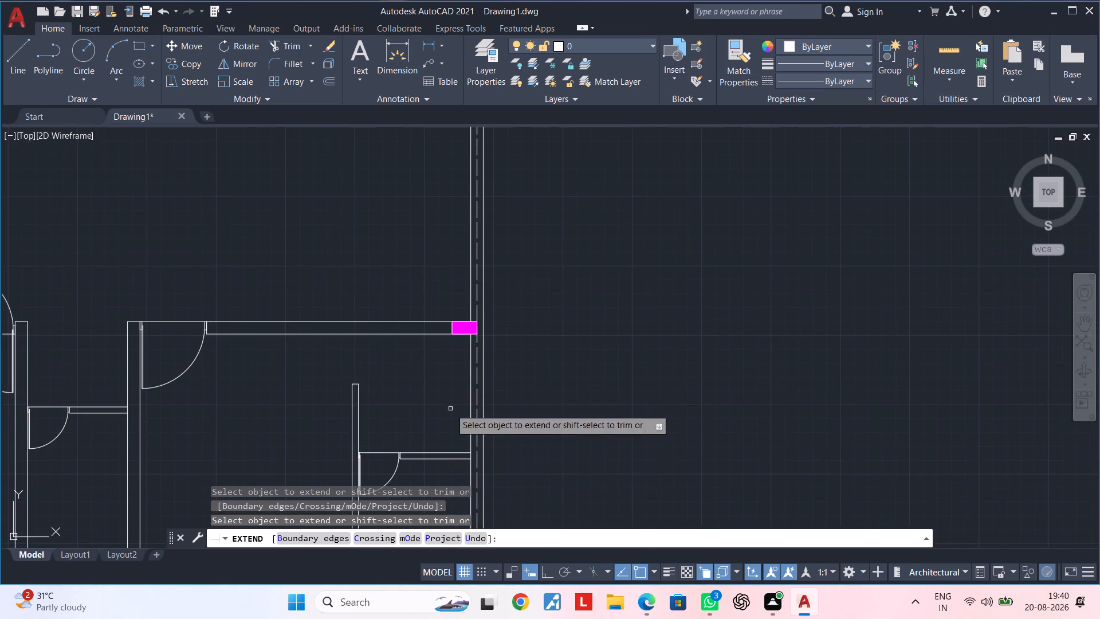
scroll(429, 319, "up", 2)
left_click(438, 326)
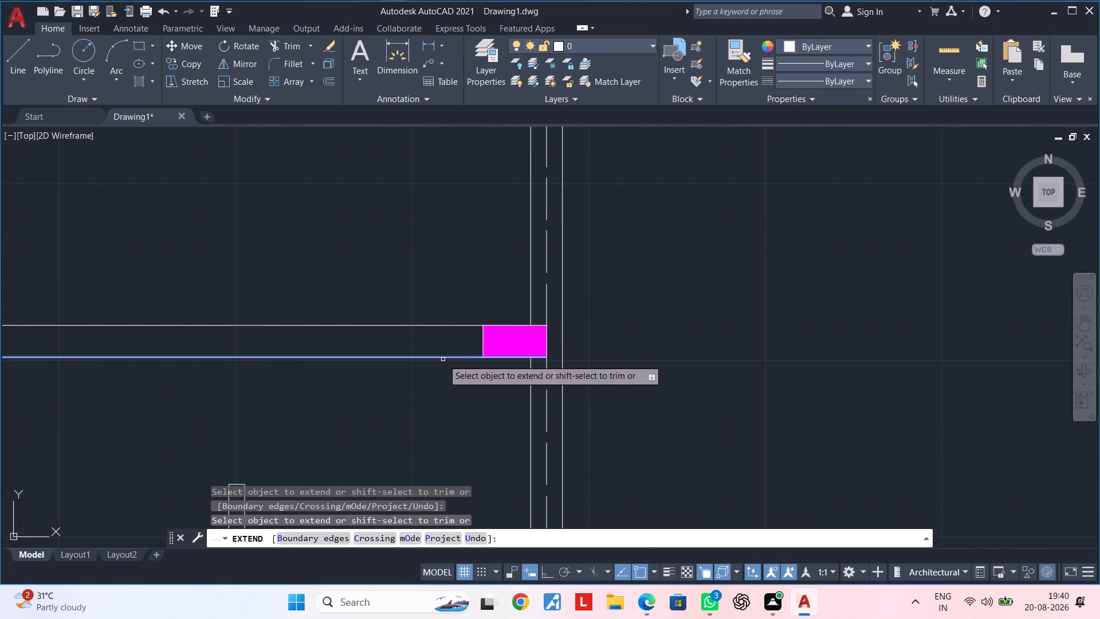
left_click(445, 356)
Extend both faces of the short wall below the upper-right room through its column to the outer wall's dashed centreline.
scroll(472, 273, "down", 2)
middle_click_drag(472, 241, 482, 369)
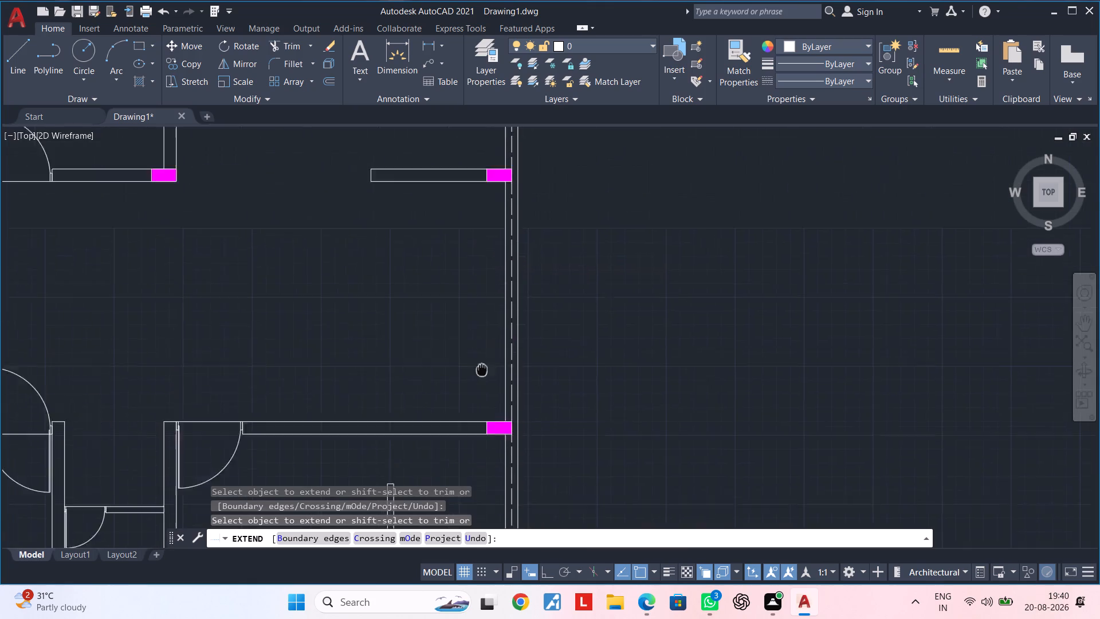
middle_click_drag(482, 369, 489, 563)
scroll(486, 398, "up", 3)
left_click(484, 312)
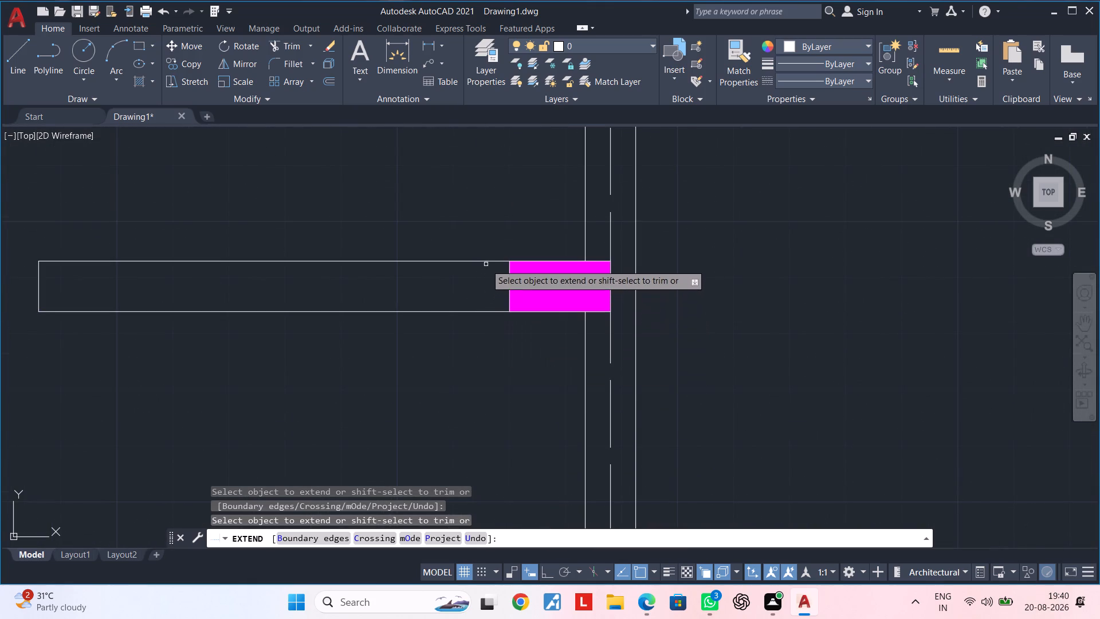
left_click(486, 261)
Trim away the short horizontal stub between the outer right wall's inner face and its dashed centreline, above the short wall.
scroll(495, 235, "down", 2)
middle_click_drag(496, 229, 484, 484)
scroll(482, 315, "down", 1)
middle_click_drag(482, 328, 482, 382)
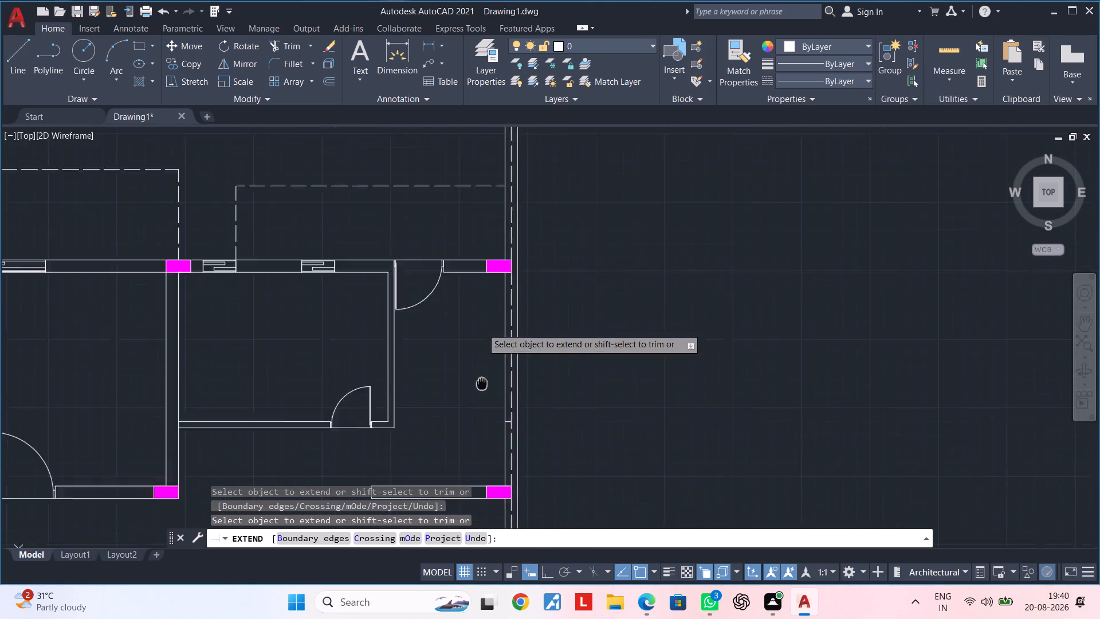
middle_click_drag(482, 382, 470, 467)
middle_click_drag(476, 429, 489, 286)
middle_click_drag(498, 361, 504, 290)
scroll(518, 297, "up", 3)
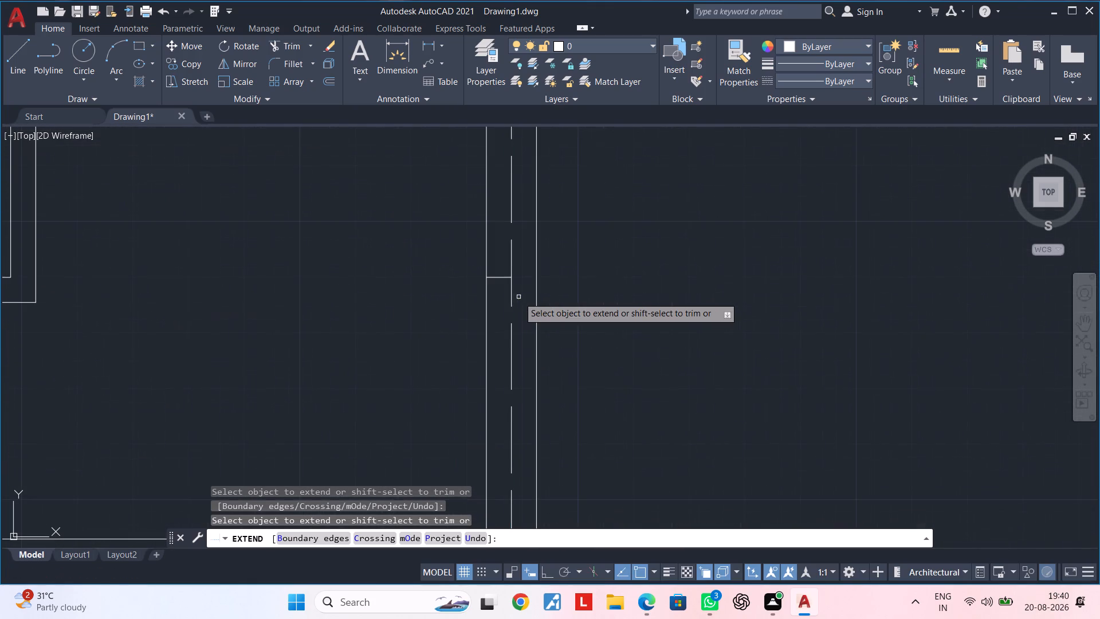
key("Escape")
key("Escape")
key("Escape")
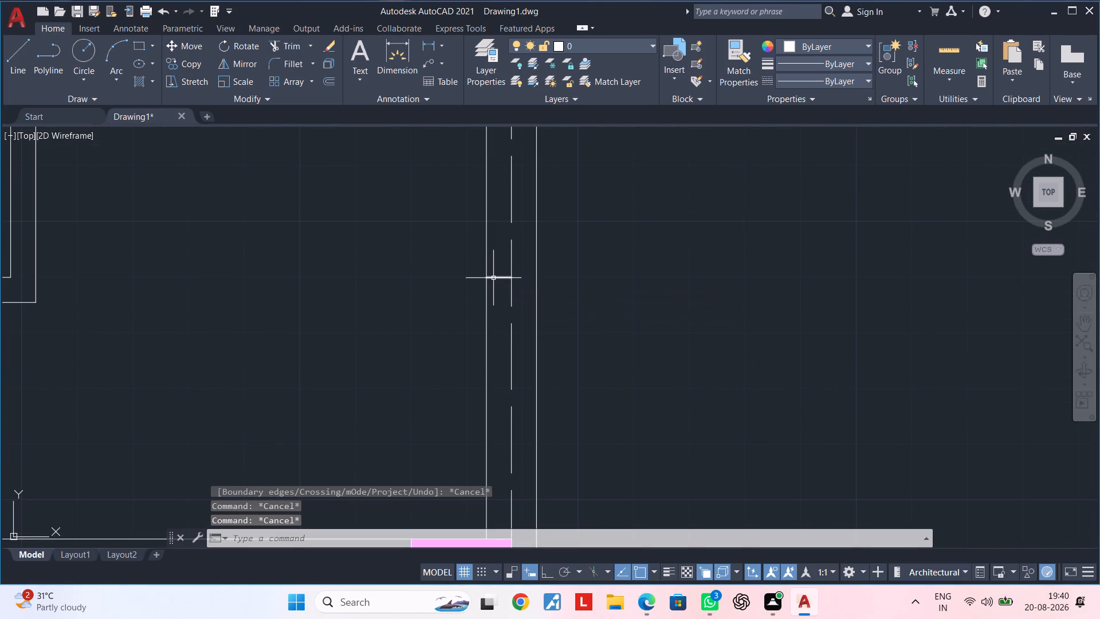
type("TR")
key("space")
left_click(494, 277)
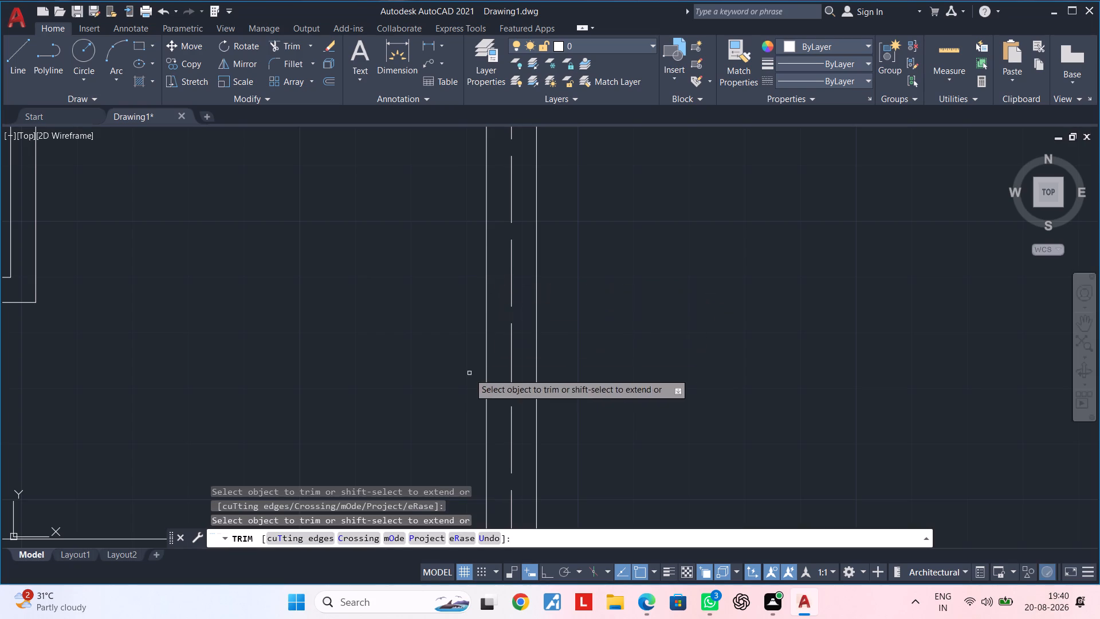
Trim the outer right wall's inner face where it crosses the column at the short wall's right end.
scroll(450, 396, "down", 1)
middle_click_drag(452, 377, 468, 278)
scroll(484, 396, "up", 3)
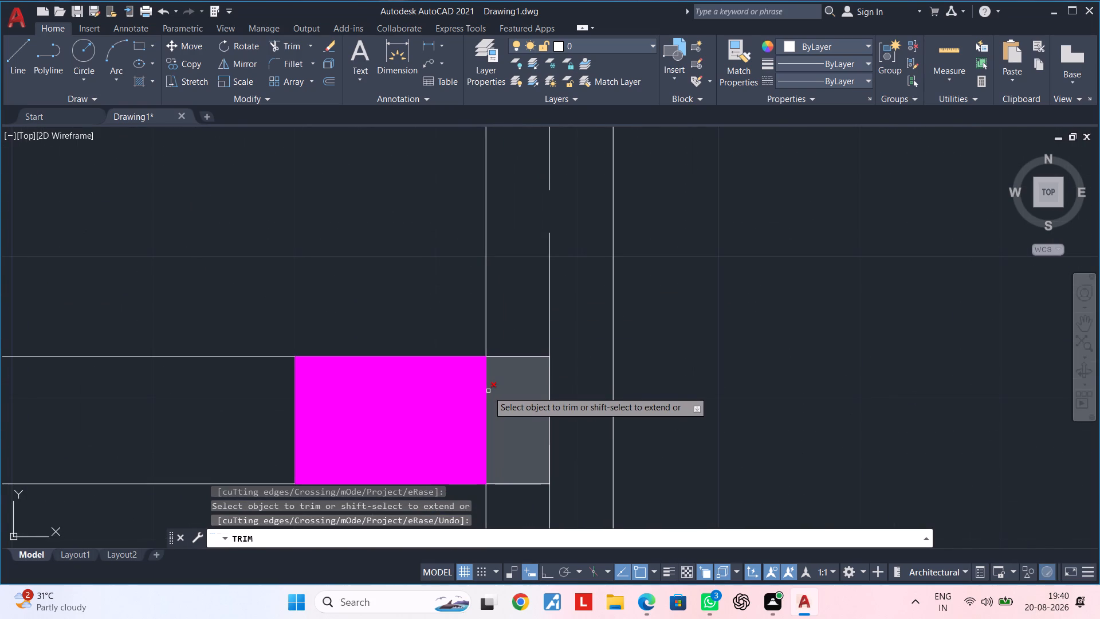
left_click(488, 394)
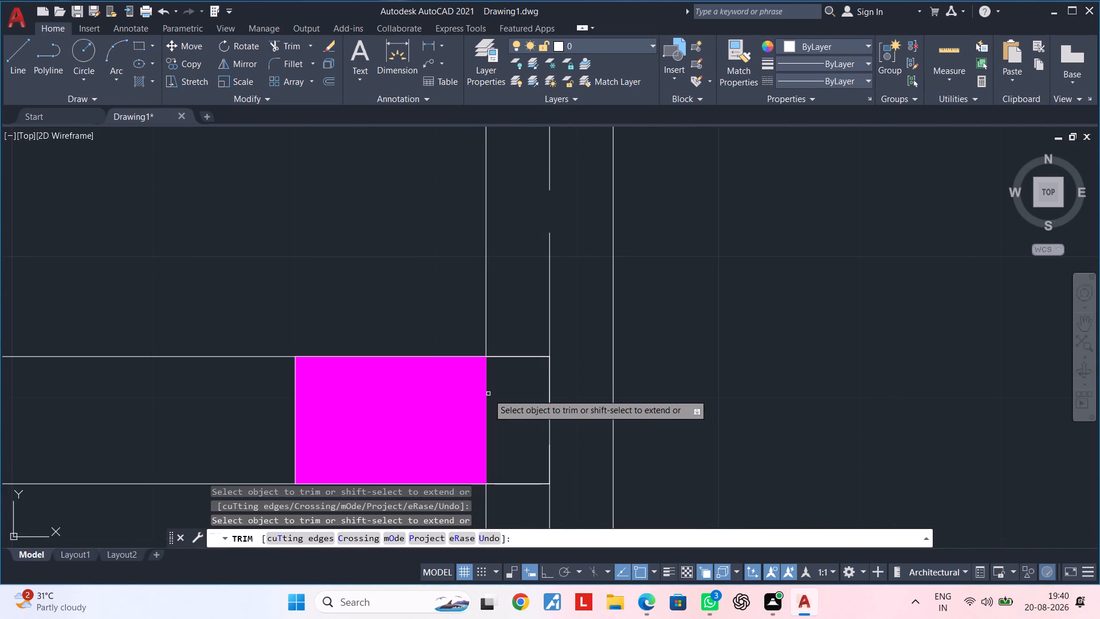
left_click(485, 395)
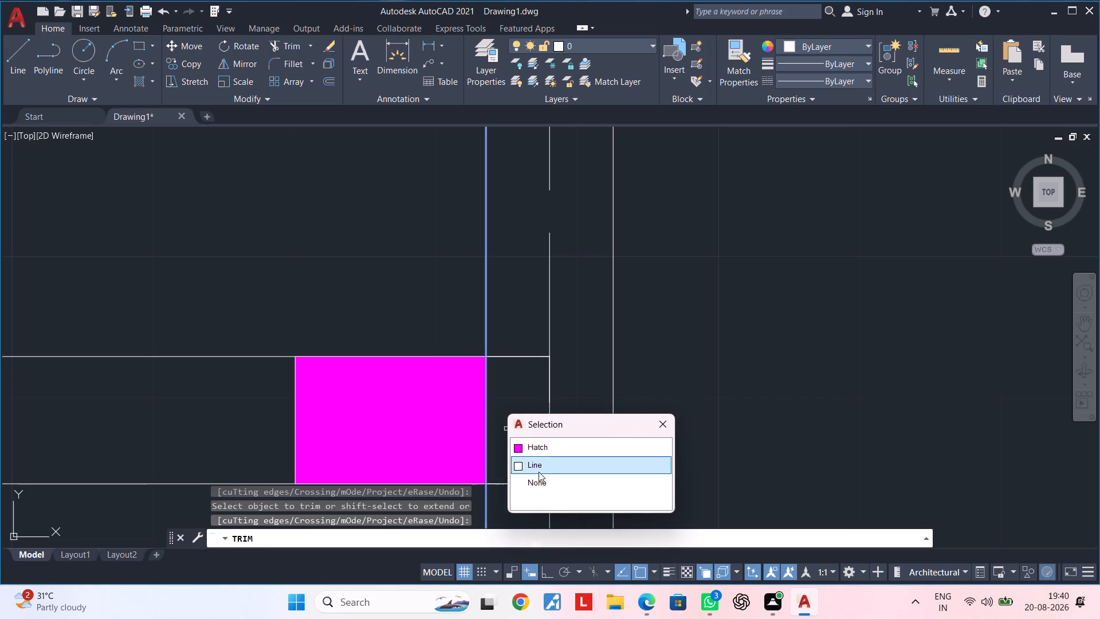
left_click(537, 464)
scroll(518, 452, "down", 1)
middle_click_drag(518, 448, 516, 393)
key("Escape")
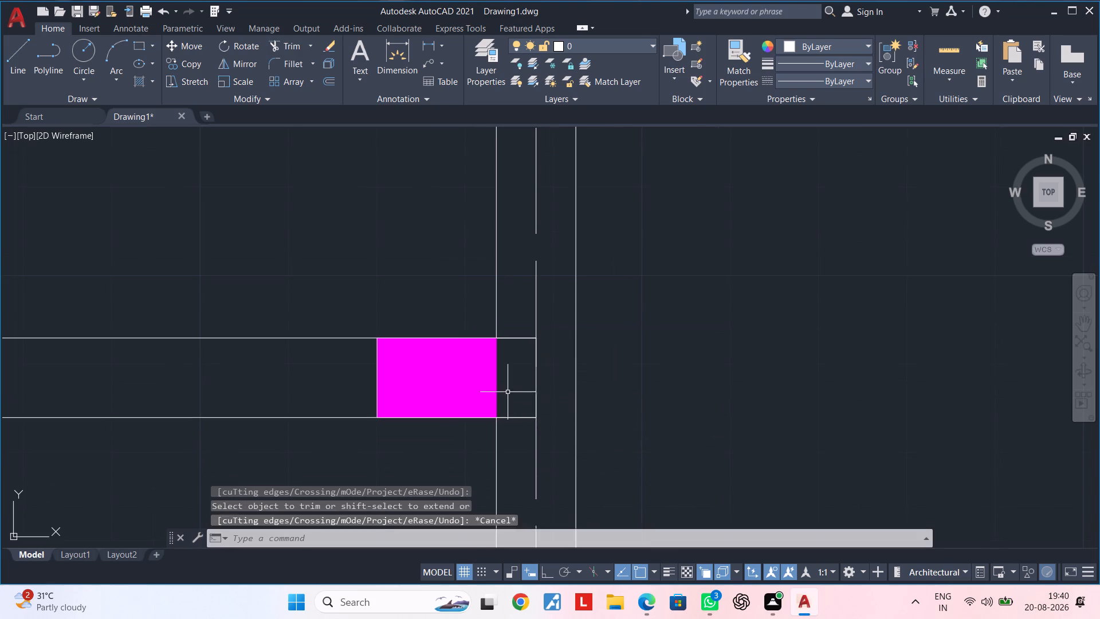
Stretch the magenta column hatch at the short wall's right end 4 1/2" to the outer right wall's dashed centreline.
key("Escape")
left_click(497, 389)
left_click(497, 379)
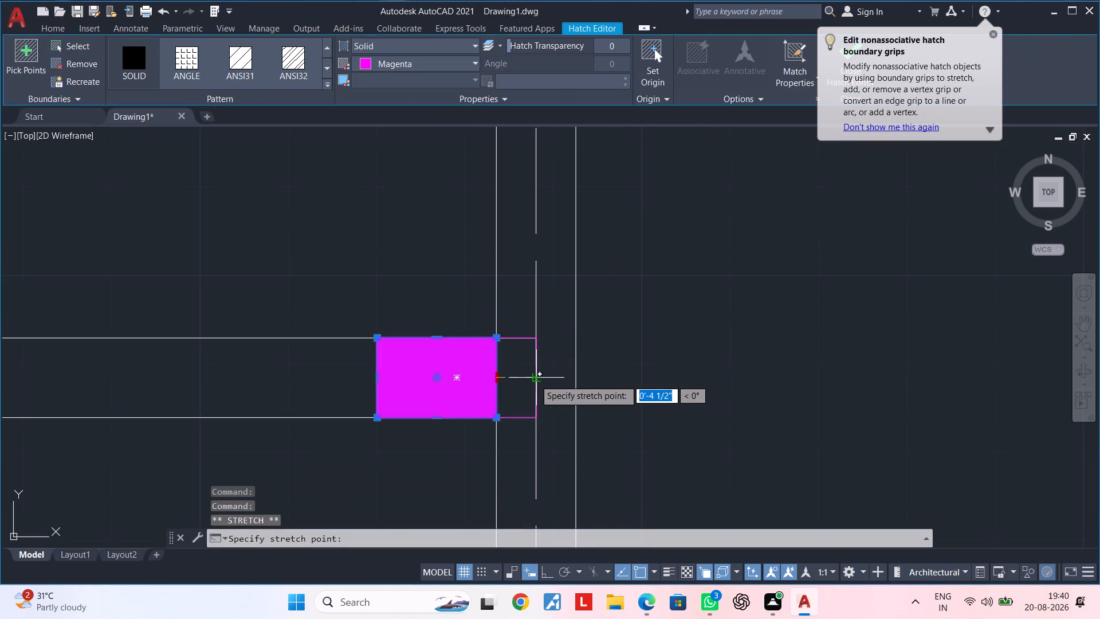
left_click(536, 379)
scroll(533, 397, "down", 2)
key("Escape")
scroll(536, 442, "down", 1)
Trim the outer right wall's inner face where it crosses the column at the right end of the long wall over the lower-right rooms.
middle_click_drag(535, 418, 542, 285)
middle_click_drag(556, 413, 579, 257)
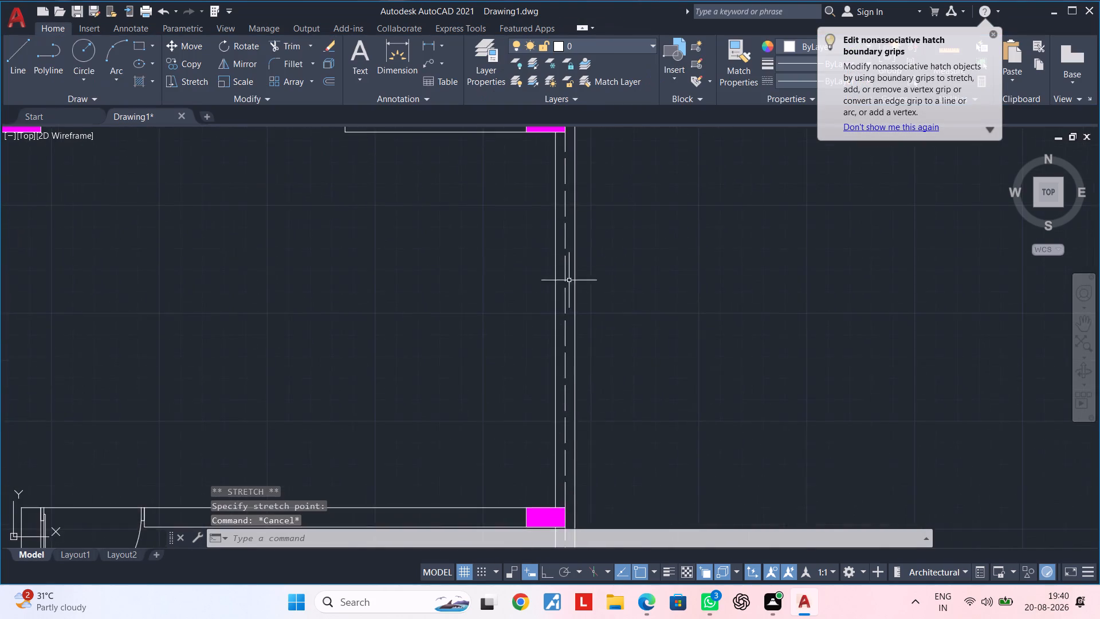
middle_click_drag(568, 371, 579, 234)
scroll(563, 350, "up", 2)
middle_click_drag(555, 350, 555, 233)
key("Escape")
type("TR")
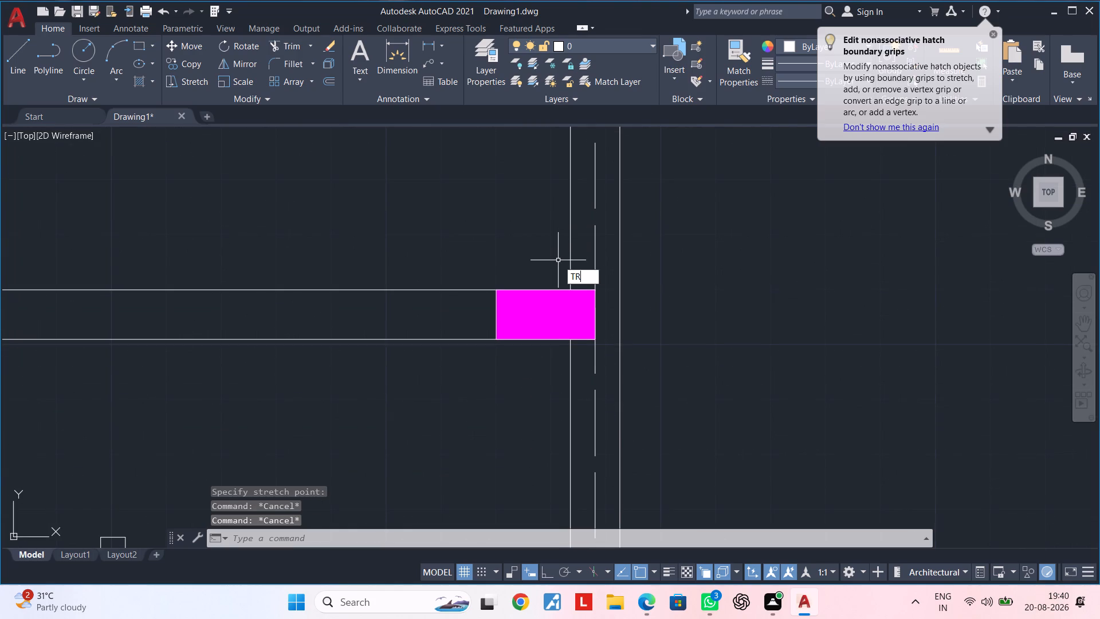
key("space")
left_click(572, 312)
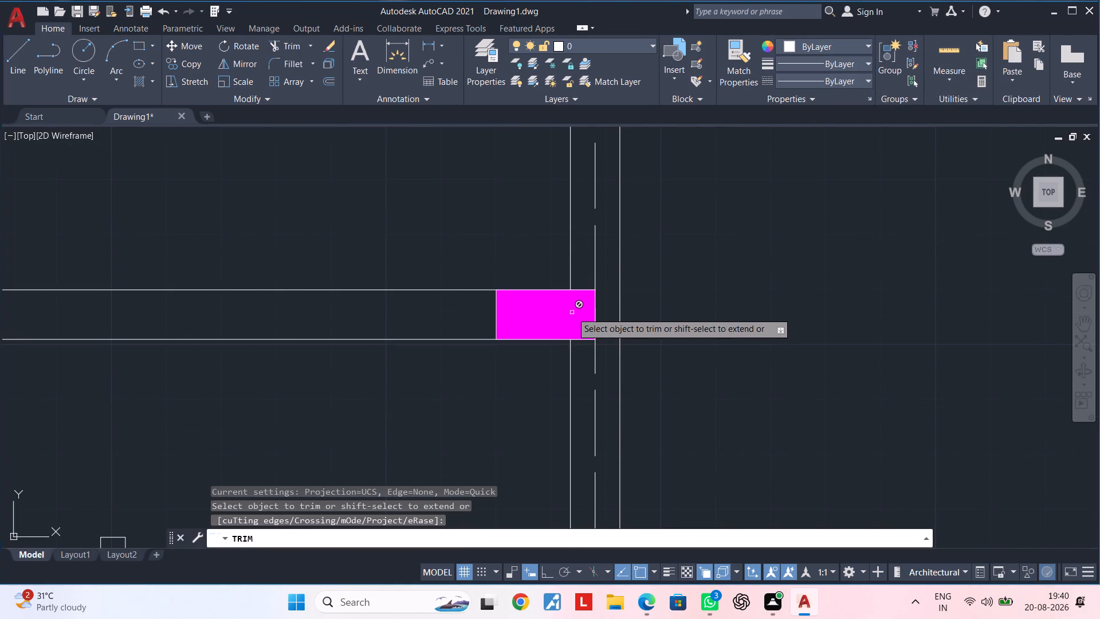
left_click(616, 383)
Trim the outer right wall's inner face where it crosses the column at the right end of the lowest wall of the lower-right rooms.
scroll(615, 383, "down", 2)
middle_click_drag(615, 382, 612, 361)
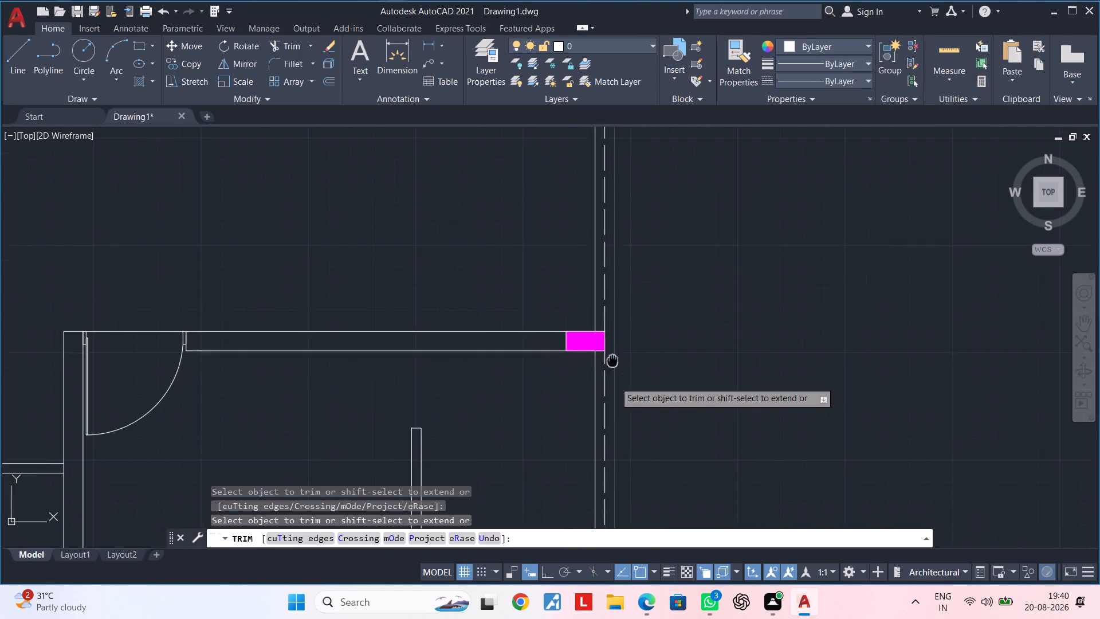
middle_click_drag(612, 361, 605, 166)
middle_click_drag(592, 351, 593, 193)
scroll(582, 341, "down", 2)
middle_click_drag(578, 365, 578, 251)
scroll(569, 280, "up", 2)
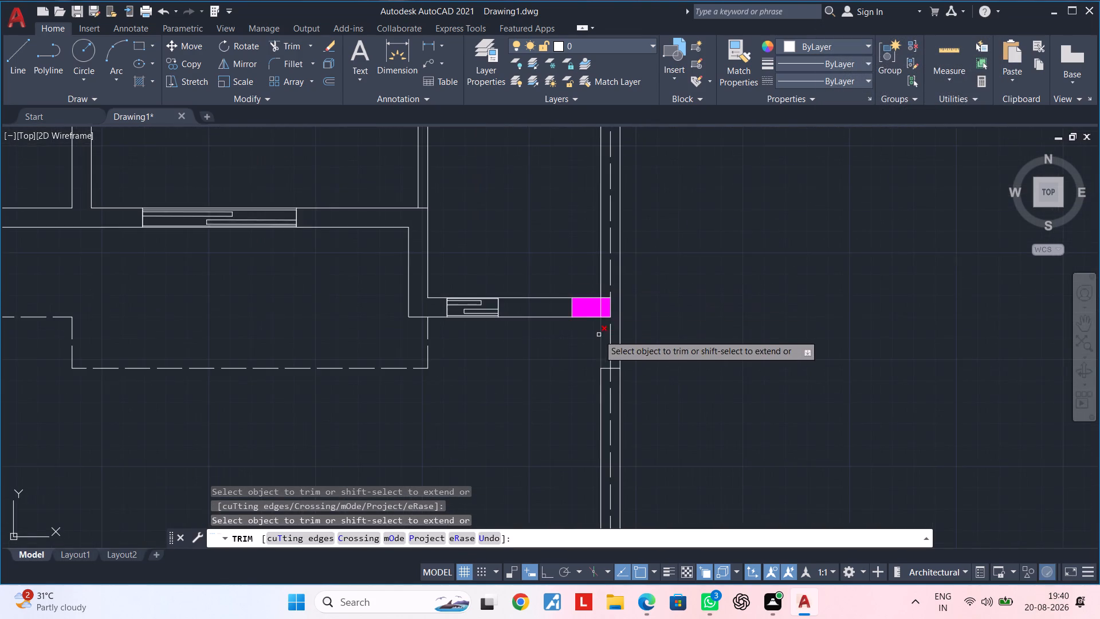
scroll(599, 326, "up", 2)
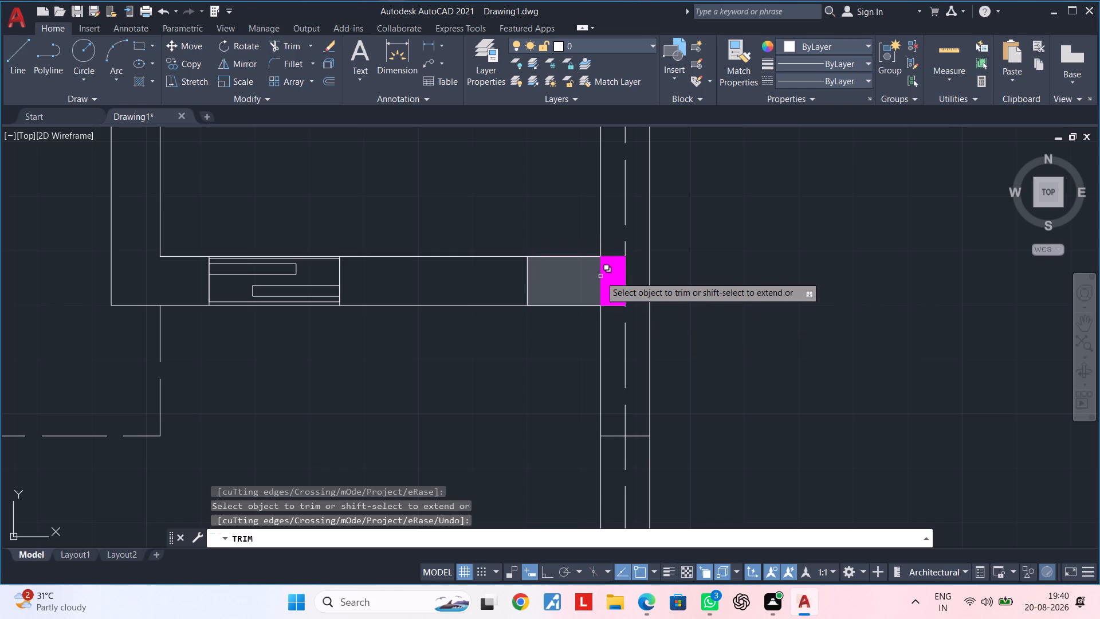
scroll(600, 282, "up", 3)
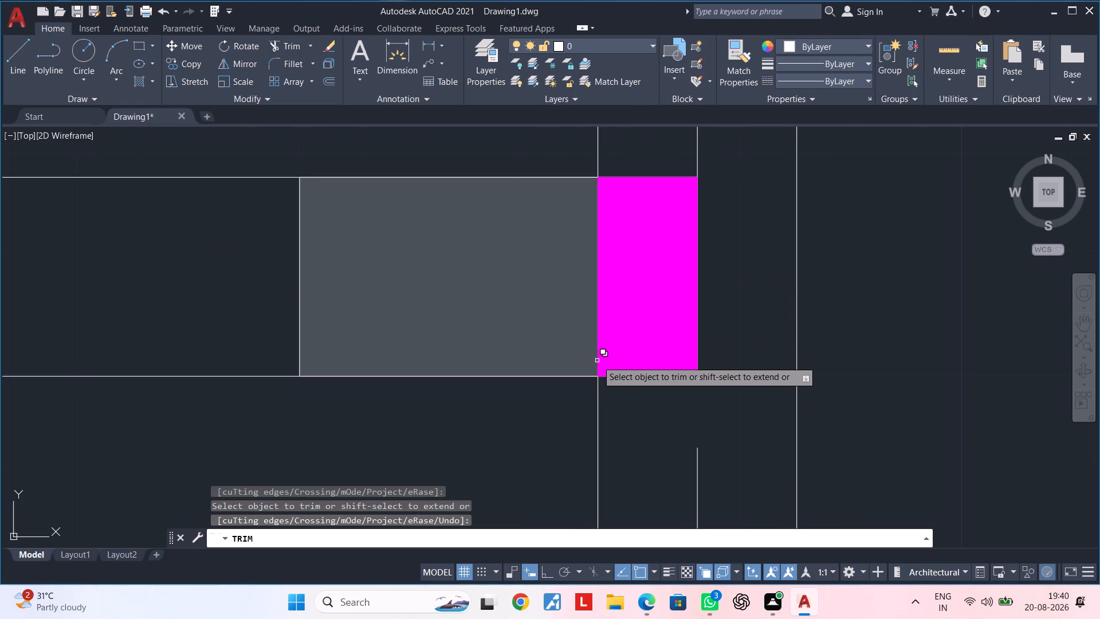
left_click(599, 359)
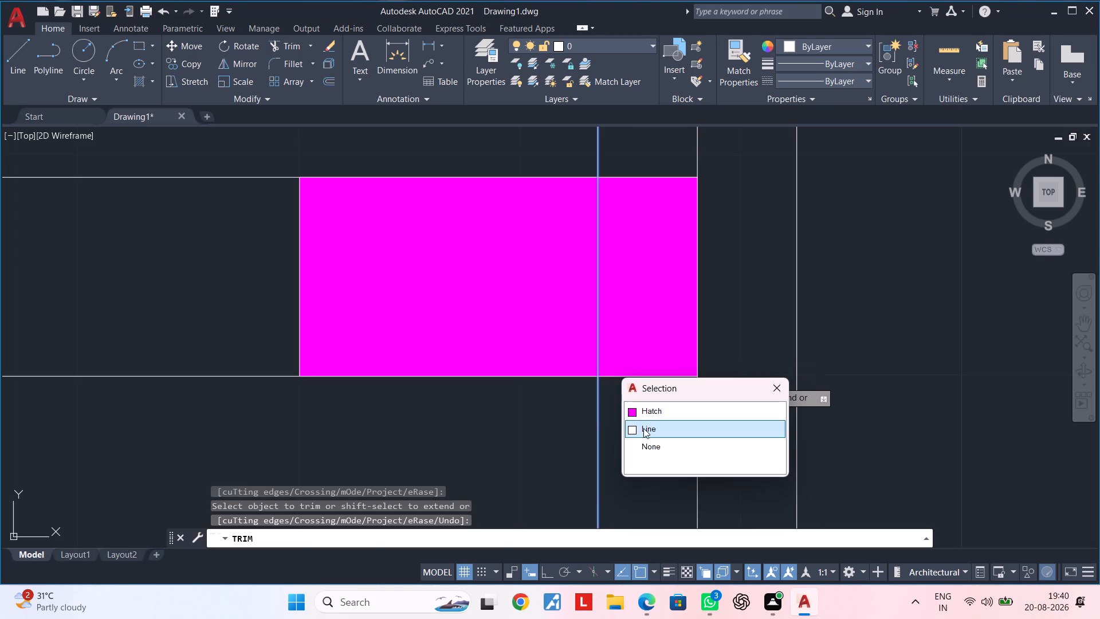
left_click(643, 428)
scroll(639, 427, "down", 7)
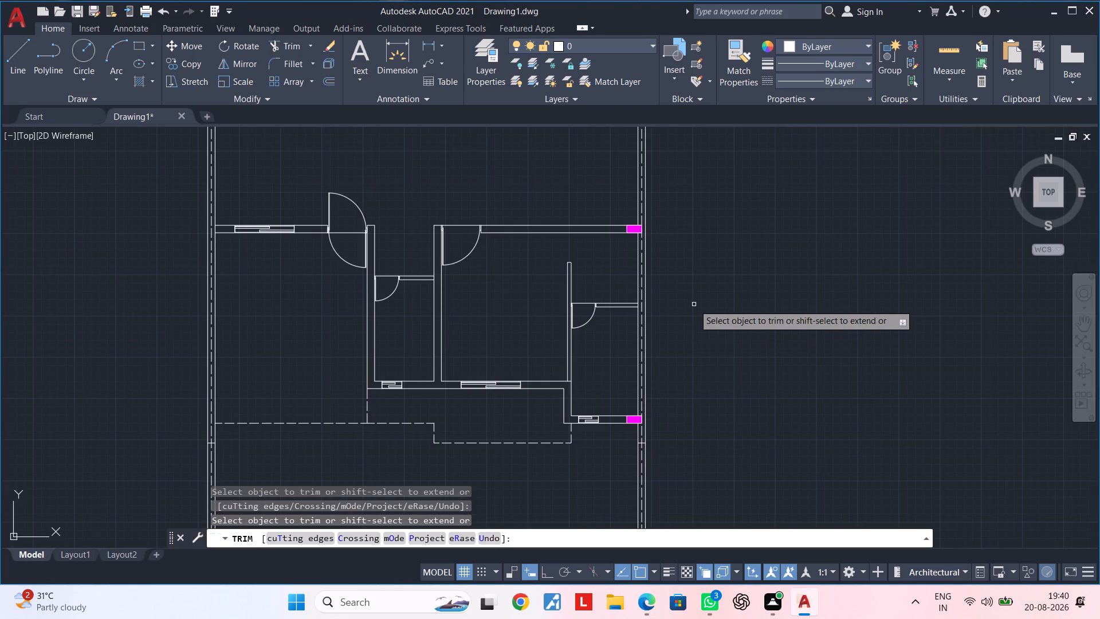
middle_click_drag(694, 301, 716, 195)
scroll(664, 337, "up", 2)
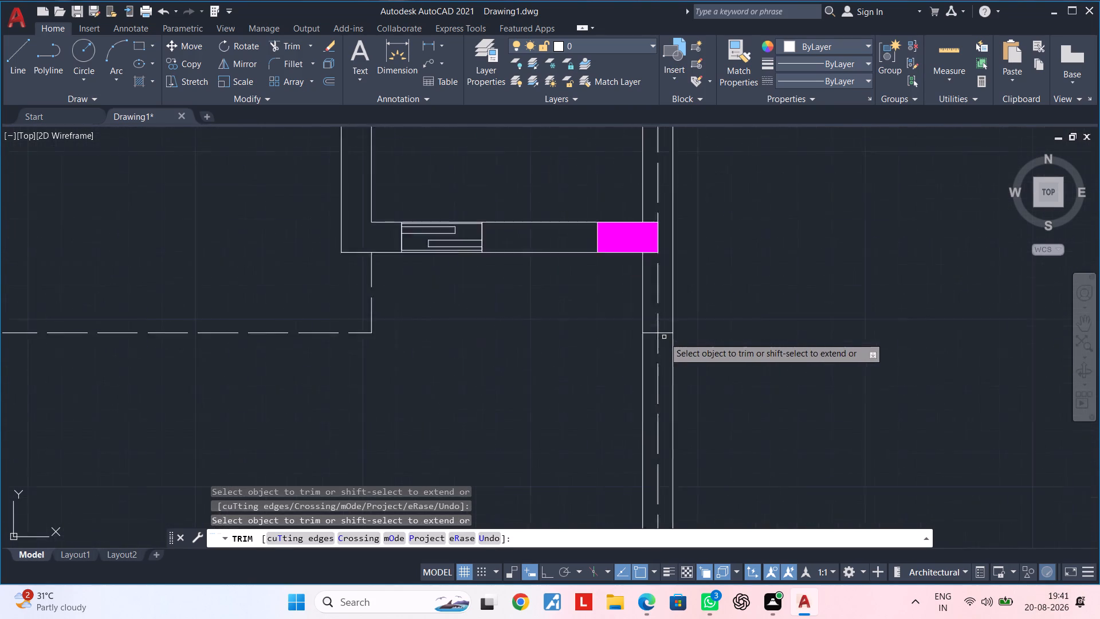
scroll(664, 337, "up", 2)
scroll(555, 375, "down", 5)
middle_click_drag(543, 377, 755, 369)
key("Escape")
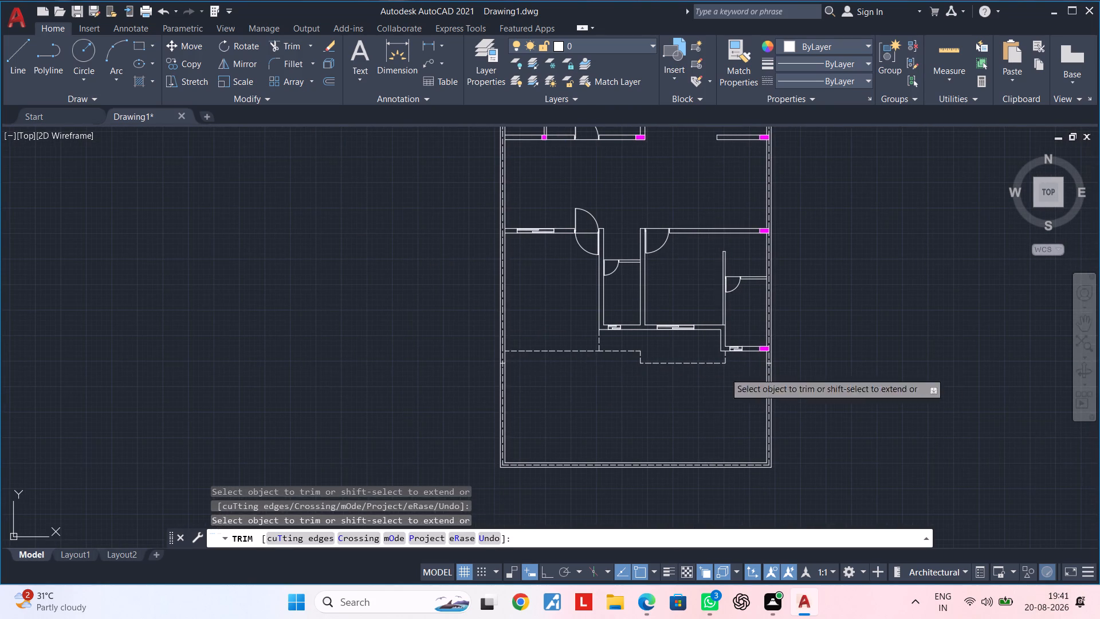
key("Escape")
Extend both faces of the windowed wall above the lower-left room to the outer left wall's dashed centreline.
scroll(533, 343, "up", 1)
middle_click_drag(539, 273, 549, 438)
scroll(507, 343, "up", 2)
middle_click_drag(502, 382, 545, 379)
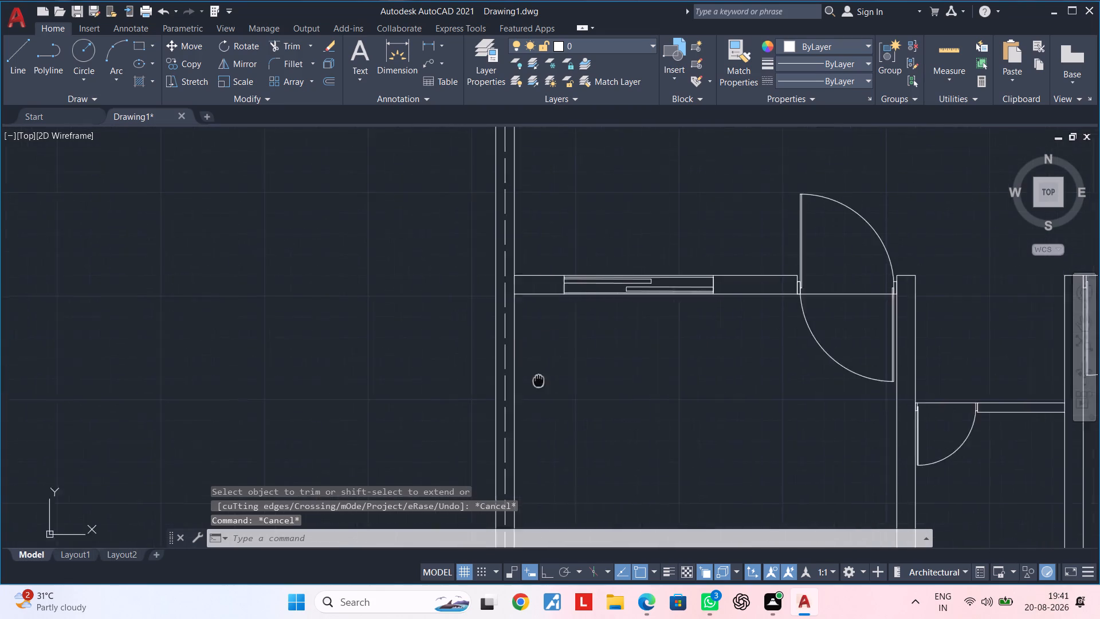
middle_click_drag(545, 379, 588, 389)
scroll(572, 339, "up", 1)
middle_click_drag(580, 353, 565, 431)
key("Escape")
key("Escape")
key("Escape")
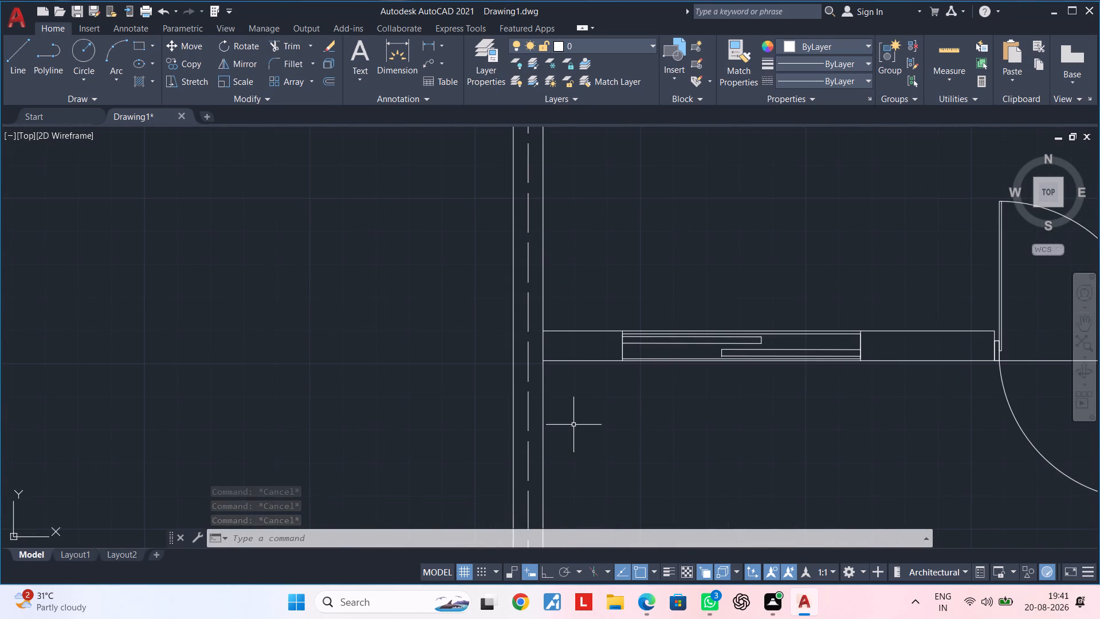
key("Escape")
key("Escape")
key("Escape")
key("Escape")
middle_click_drag(569, 388, 561, 429)
key("Escape")
key("Escape")
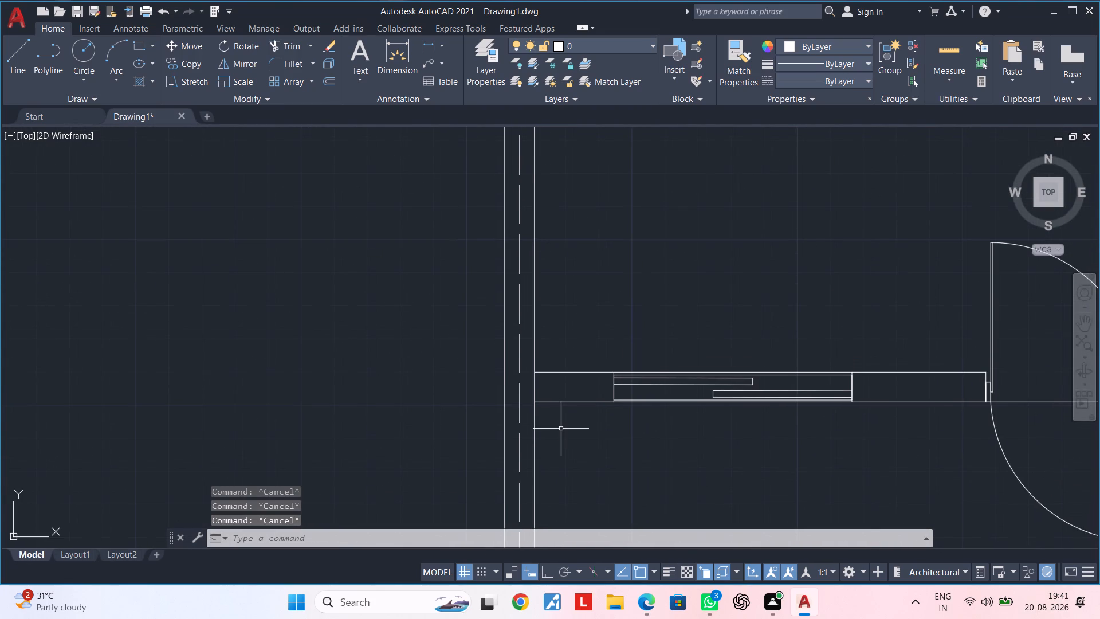
type("EX")
key("space")
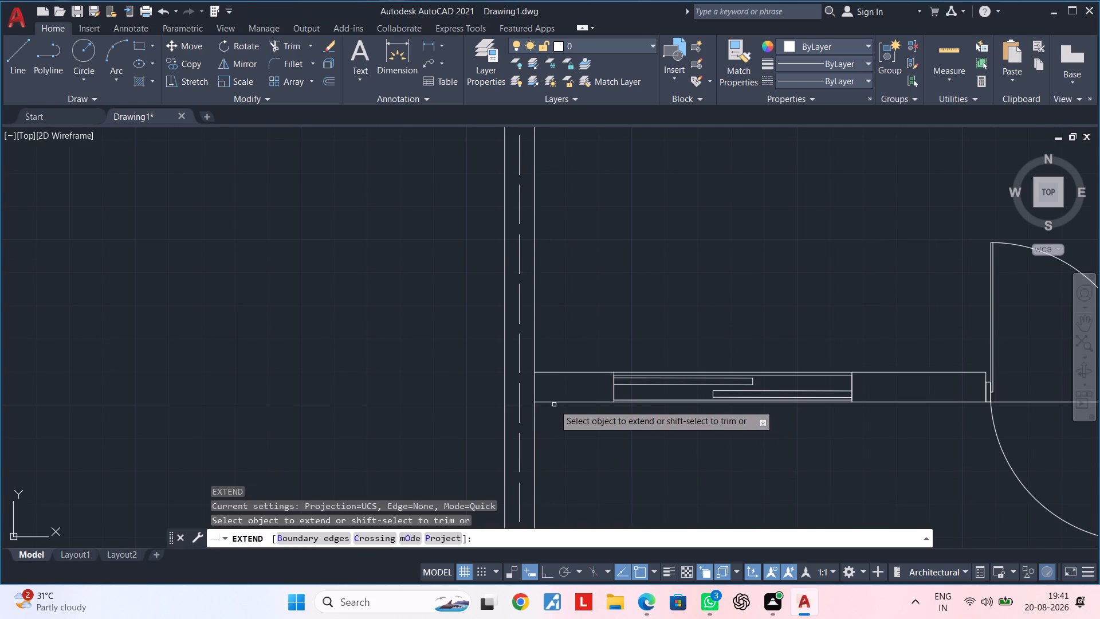
left_click(553, 402)
left_click(553, 372)
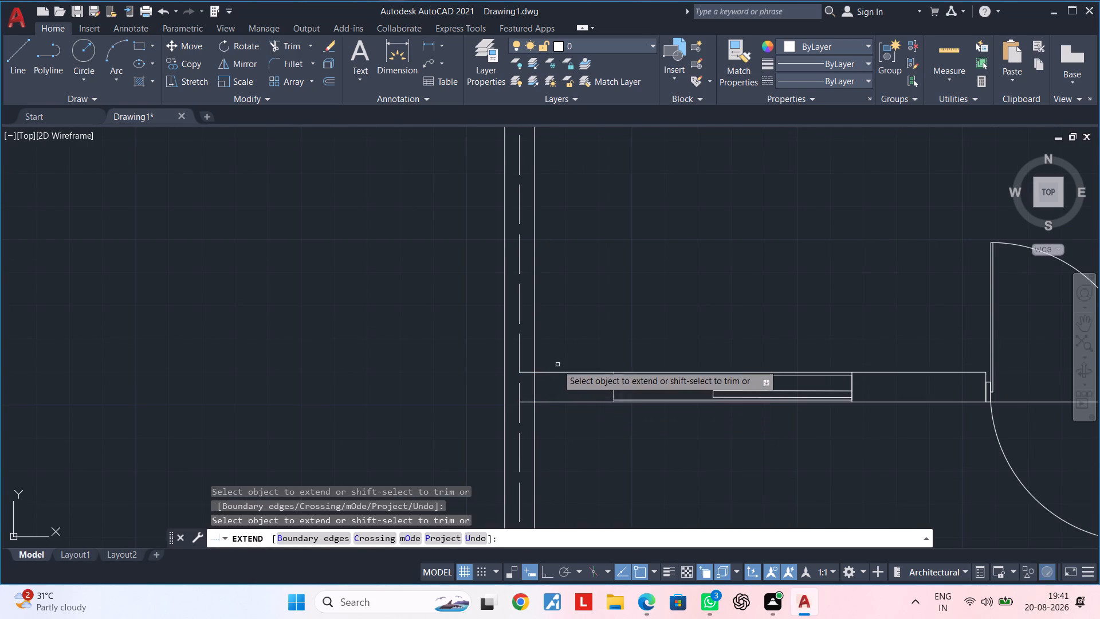
Extend both faces of the wall below the upper-left rooms to the outer left wall's dashed centreline.
scroll(558, 365, "down", 2)
middle_click_drag(567, 304, 536, 495)
middle_click_drag(536, 387, 543, 435)
scroll(543, 393, "up", 2)
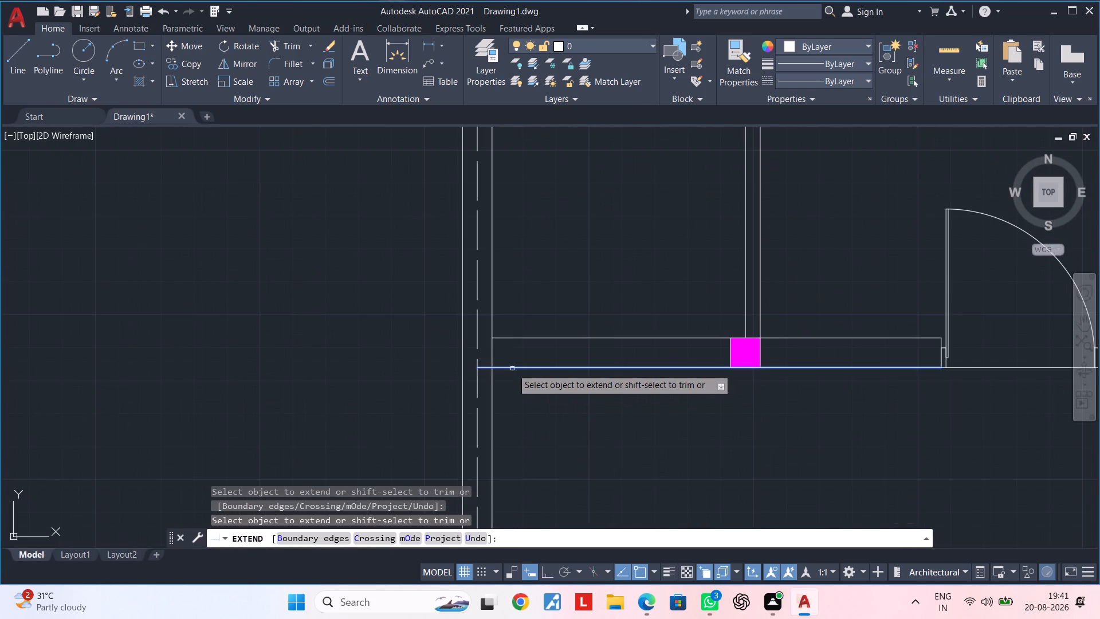
left_click(512, 369)
left_click(513, 336)
Extend both faces of the windowed wall above the upper-left rooms to the outer left wall's dashed centreline.
scroll(516, 318, "down", 2)
scroll(529, 261, "down", 2)
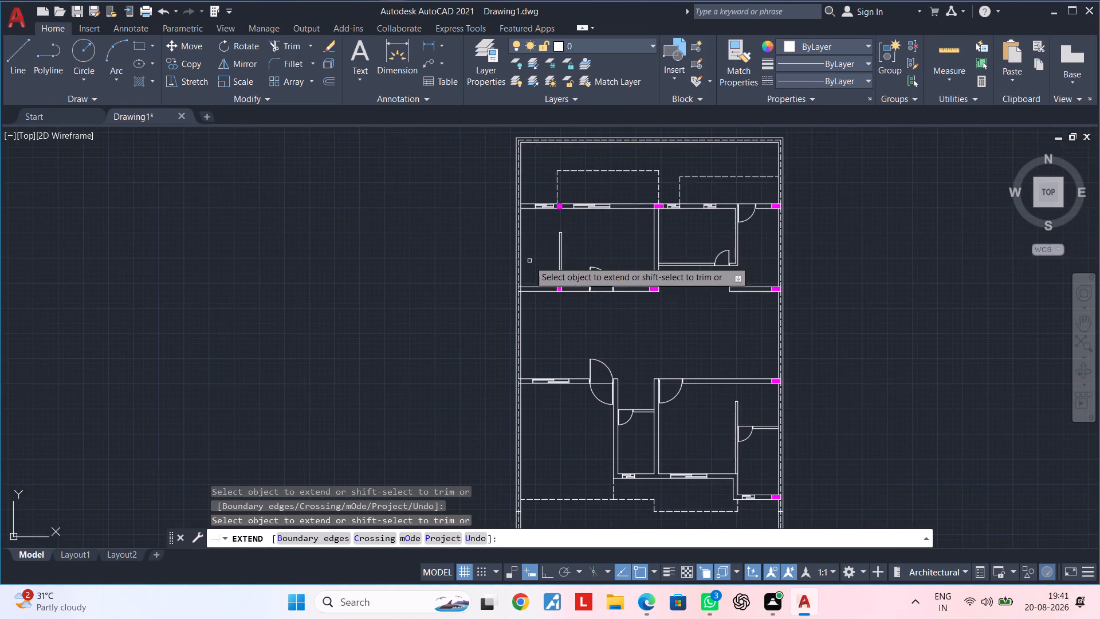
middle_click_drag(560, 238, 539, 381)
scroll(521, 369, "up", 1)
middle_click_drag(514, 350, 512, 401)
scroll(499, 401, "up", 3)
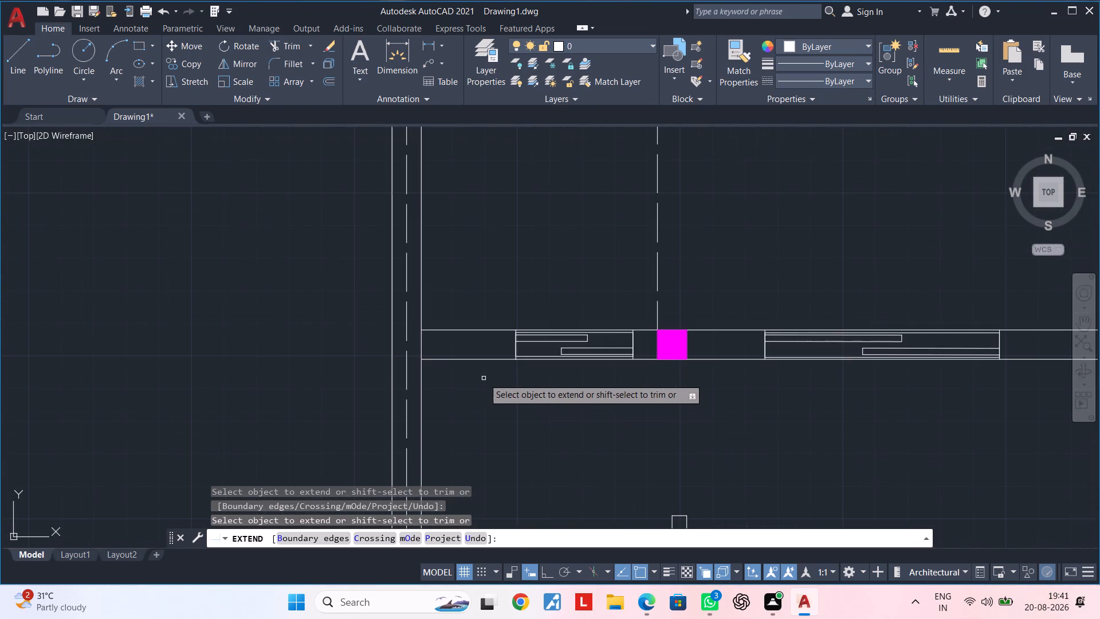
left_click(466, 361)
left_click(456, 330)
scroll(481, 422, "down", 1)
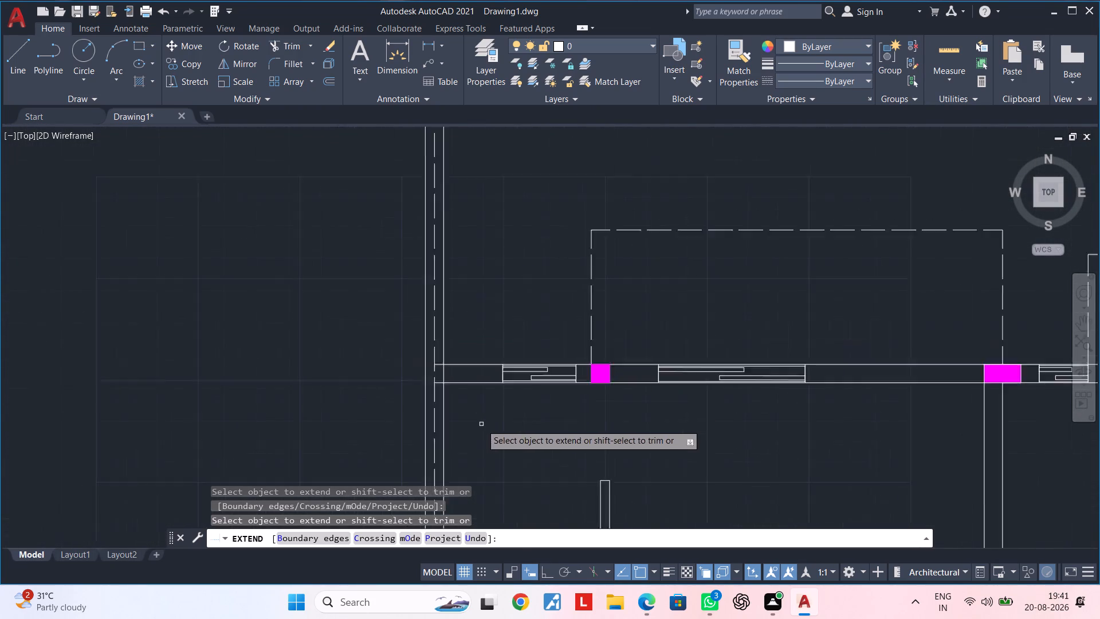
scroll(481, 424, "down", 2)
key("Escape")
key("Escape")
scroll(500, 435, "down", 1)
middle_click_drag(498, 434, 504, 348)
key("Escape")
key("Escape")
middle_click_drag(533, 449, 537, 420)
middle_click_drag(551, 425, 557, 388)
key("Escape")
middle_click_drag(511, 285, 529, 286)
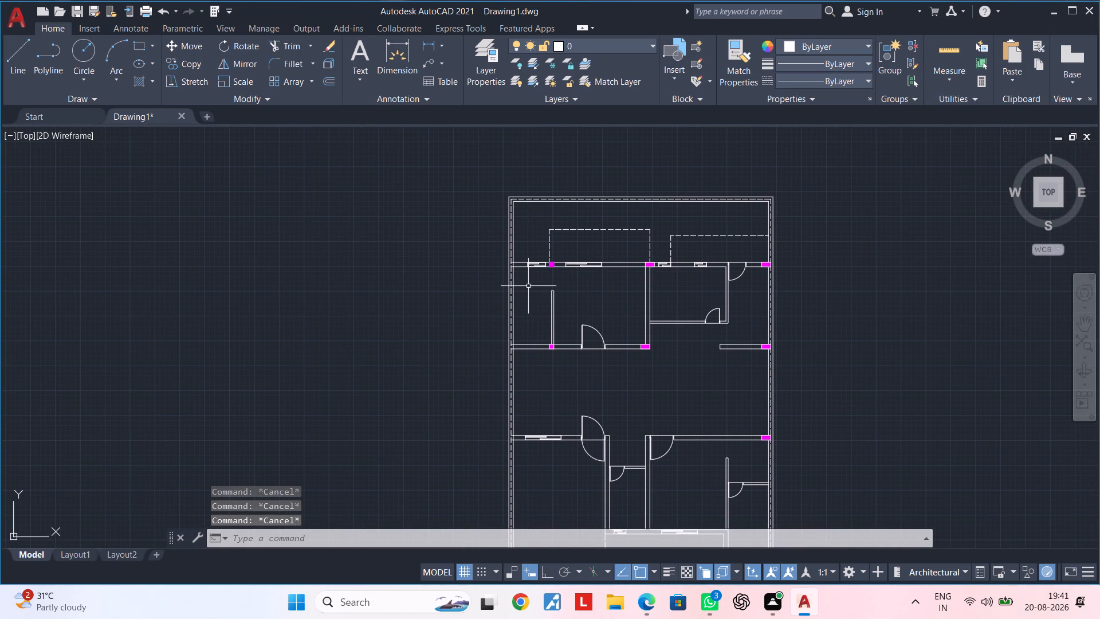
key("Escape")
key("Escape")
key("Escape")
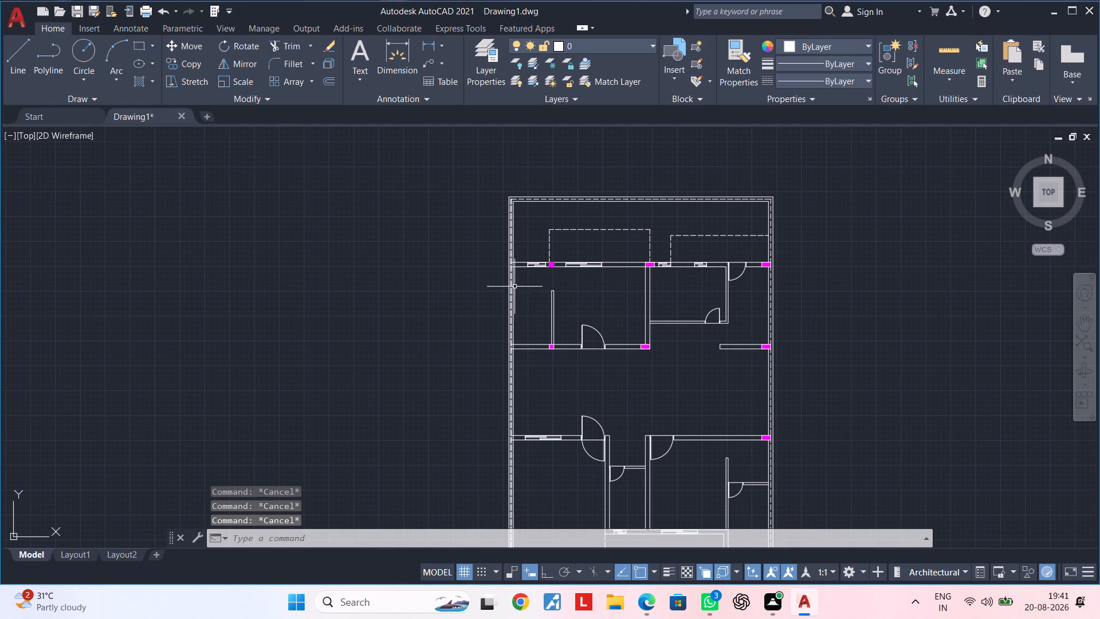
Draw a 9" by 1'6" column rectangle downward from where the top windowed wall's upper face meets the outer left wall's dashed centreline.
scroll(522, 283, "up", 2)
scroll(498, 238, "up", 4)
scroll(499, 236, "down", 1)
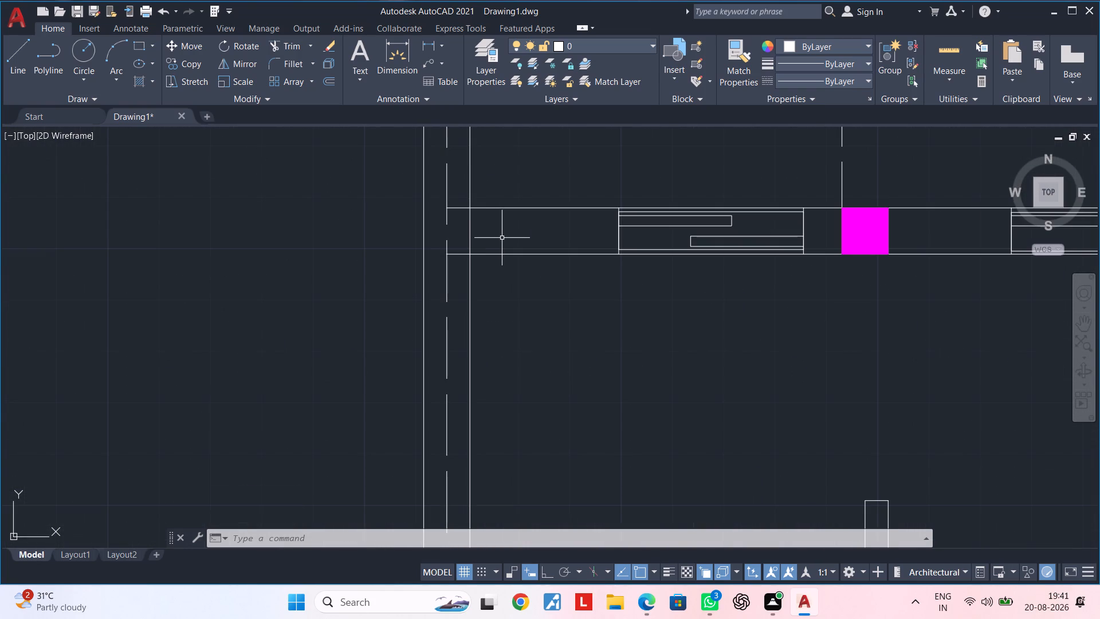
type("RE")
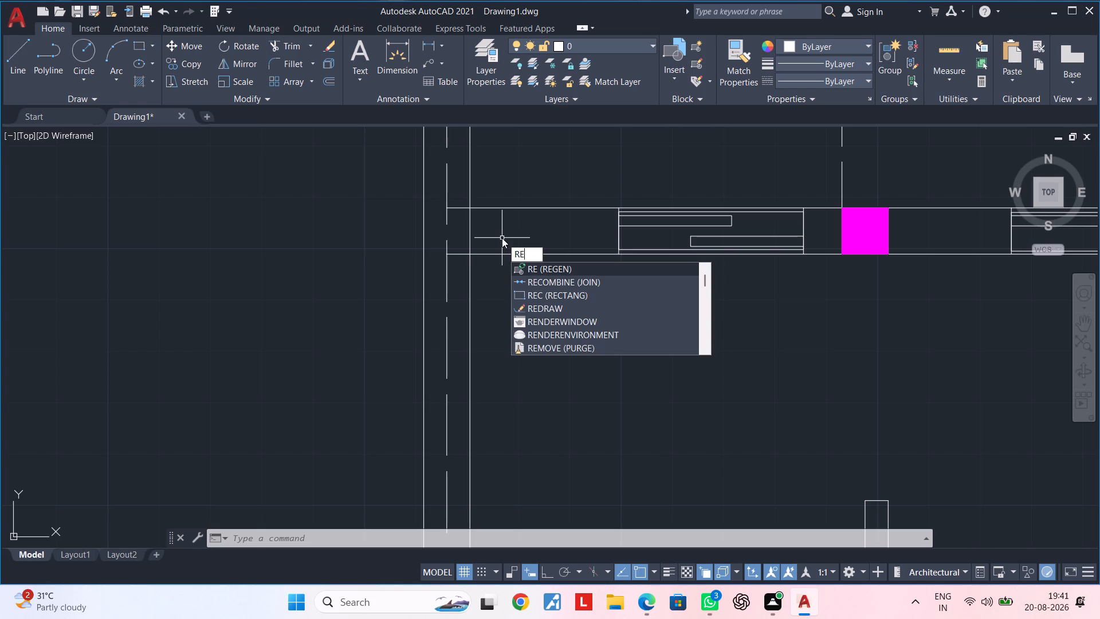
type("C")
key("space")
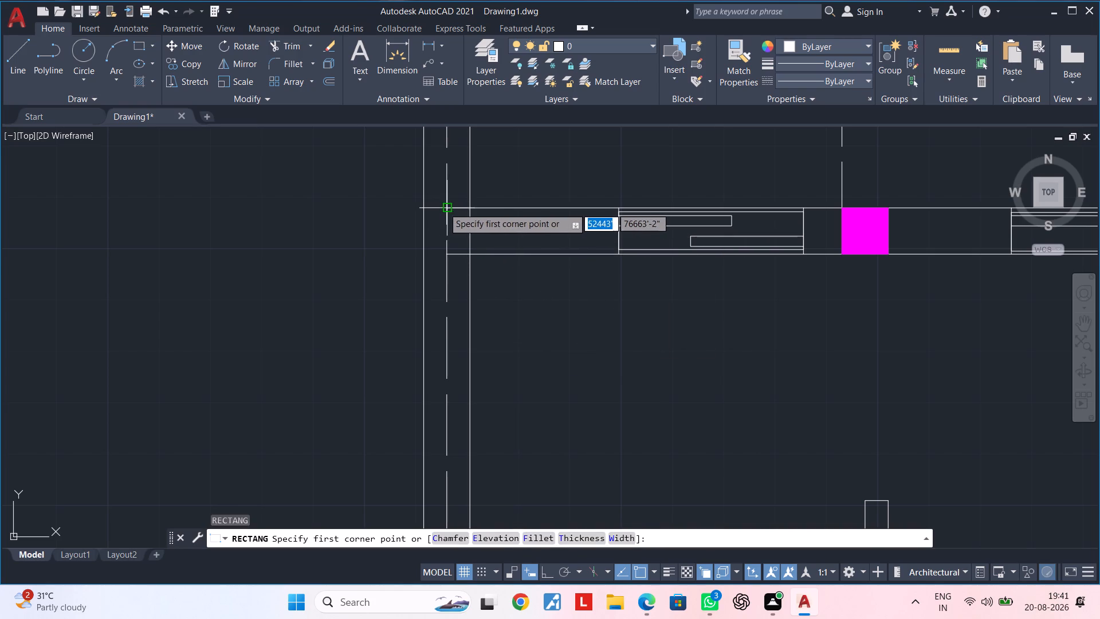
left_click(445, 207)
type("D")
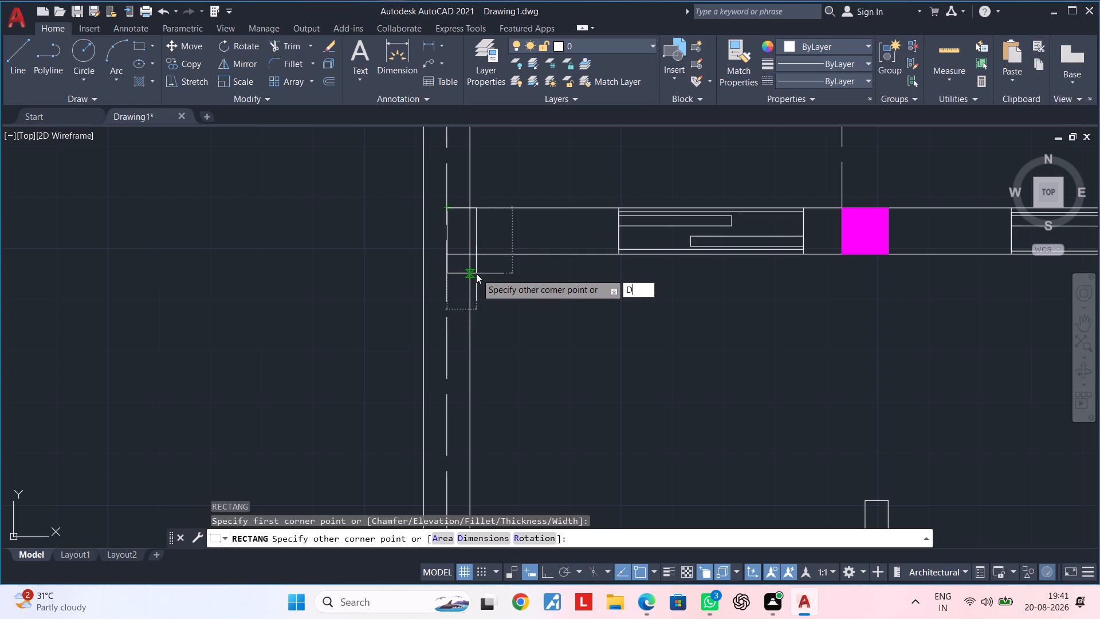
key("space")
type("9\"")
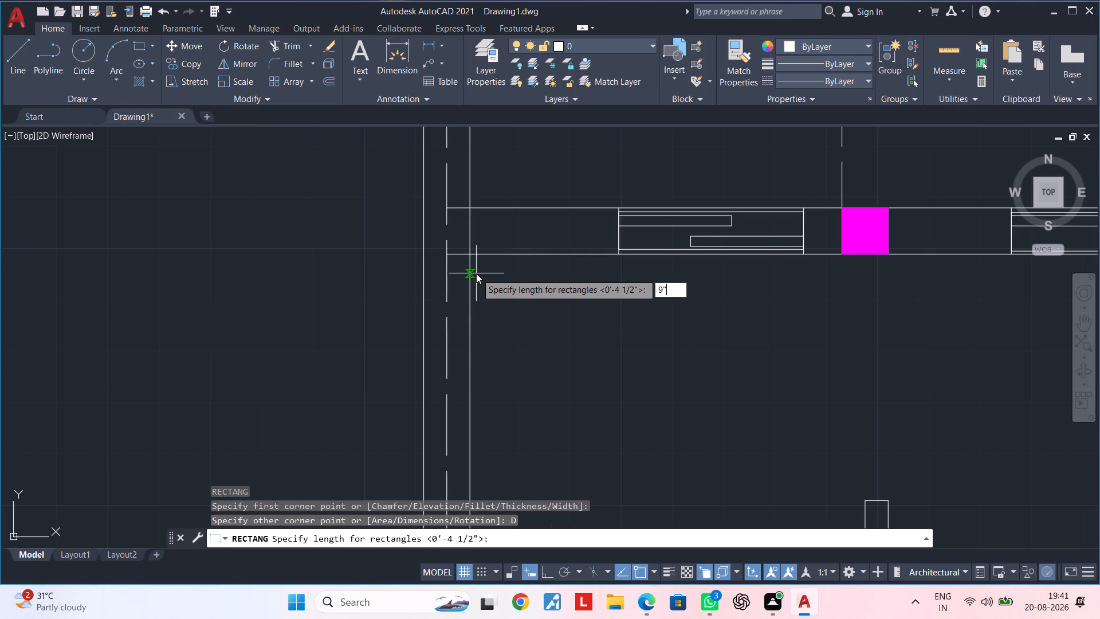
key("Return")
type("1'")
key("6")
key("shift+quotedbl")
key("Return")
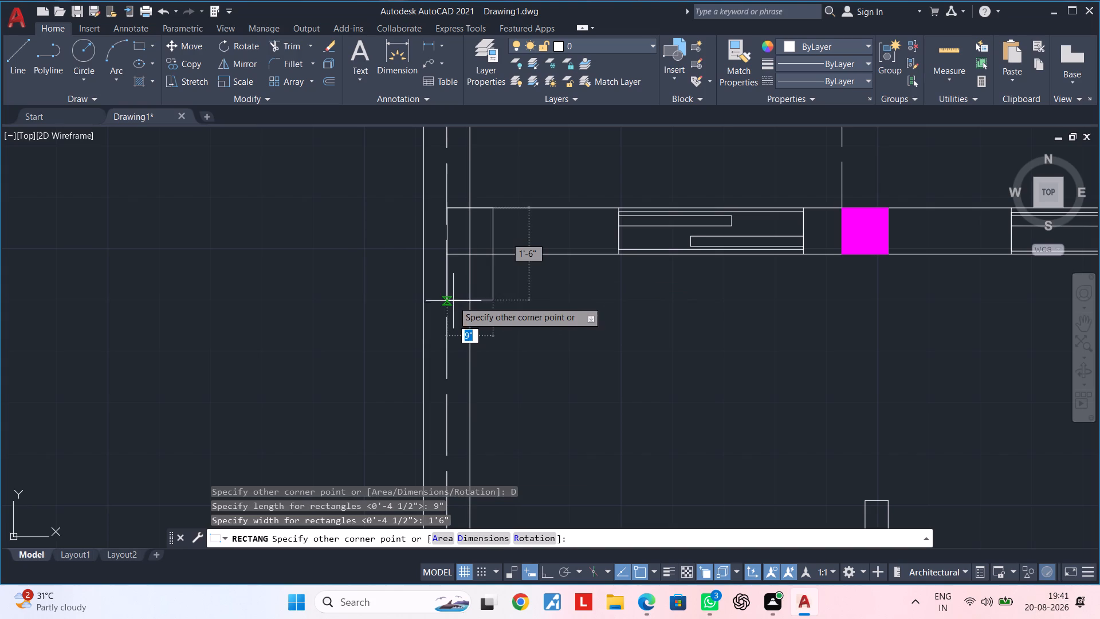
left_click(493, 300)
key("Escape")
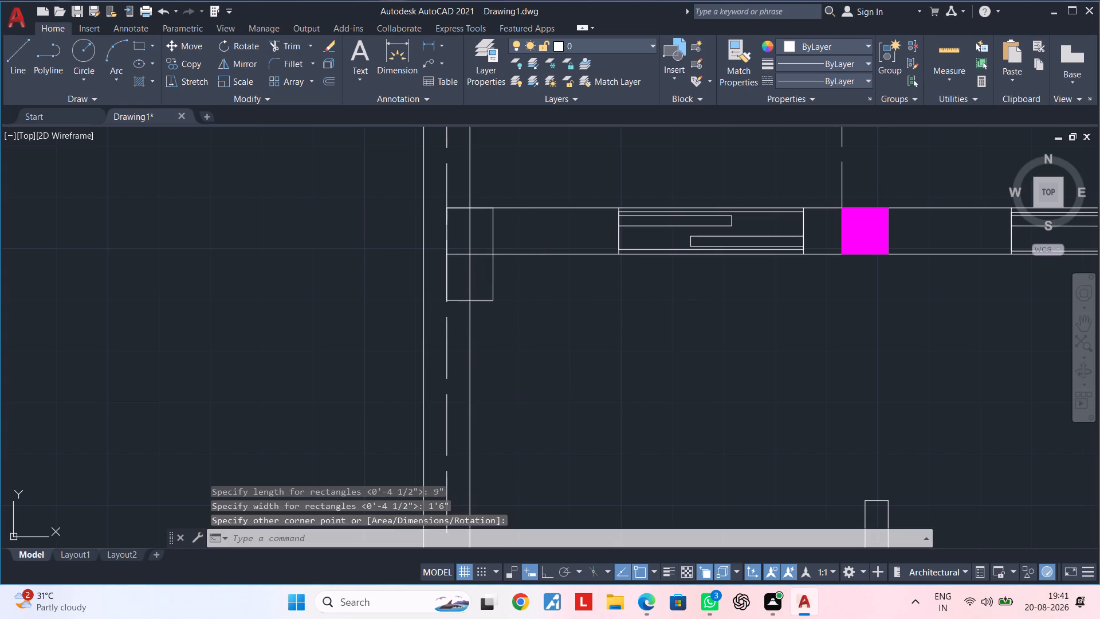
key("Escape")
key("Escape")
key("Escape")
key("Escape")
key("Escape")
key("Escape")
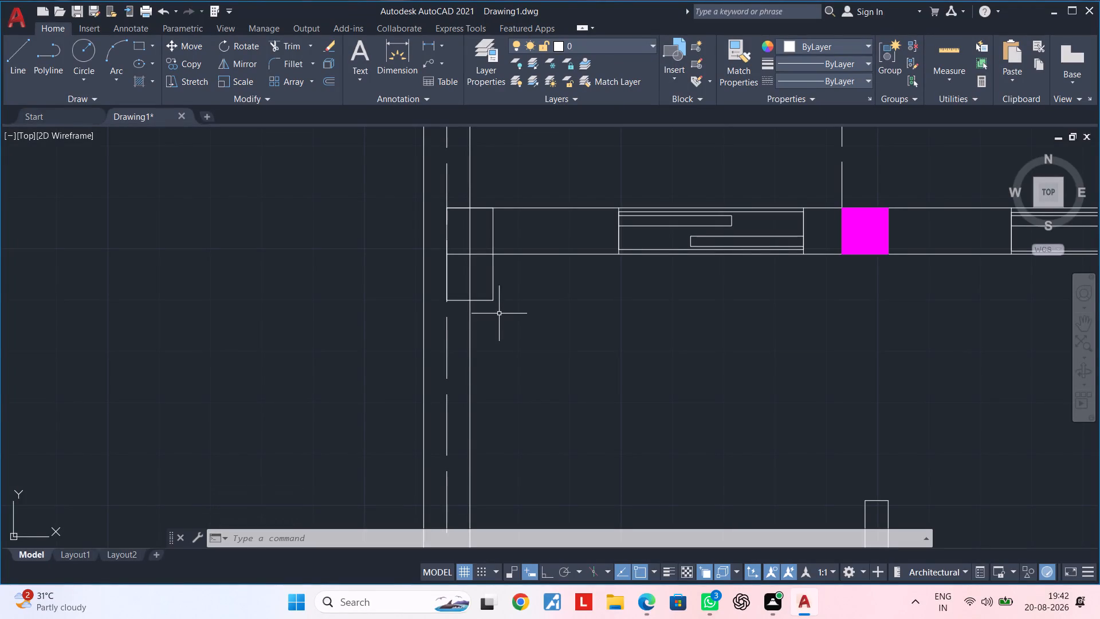
key("Escape")
key("Escape")
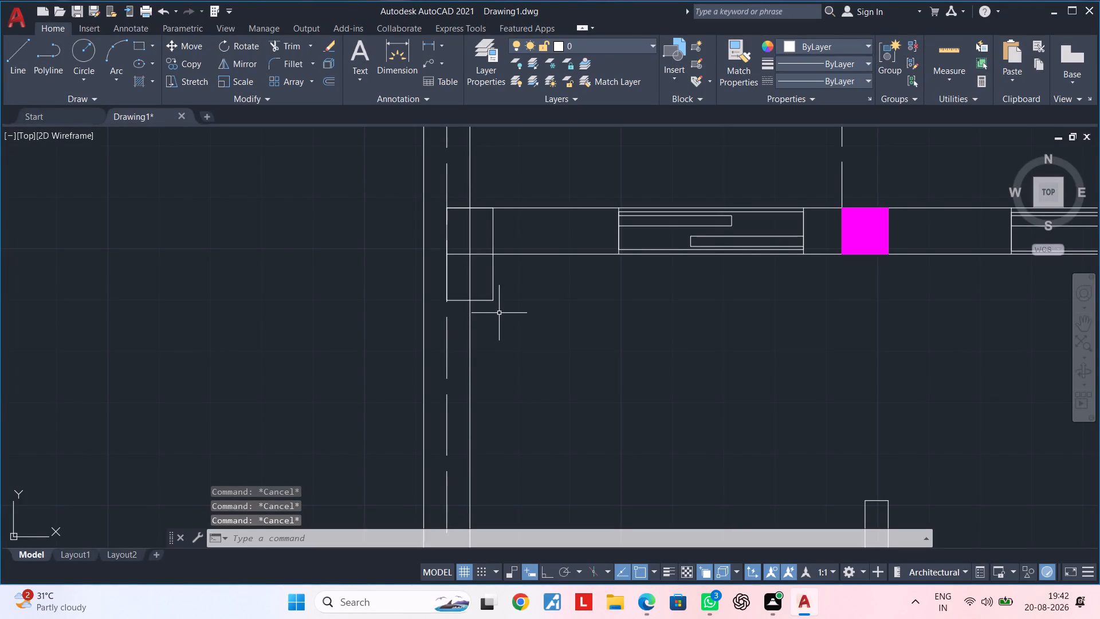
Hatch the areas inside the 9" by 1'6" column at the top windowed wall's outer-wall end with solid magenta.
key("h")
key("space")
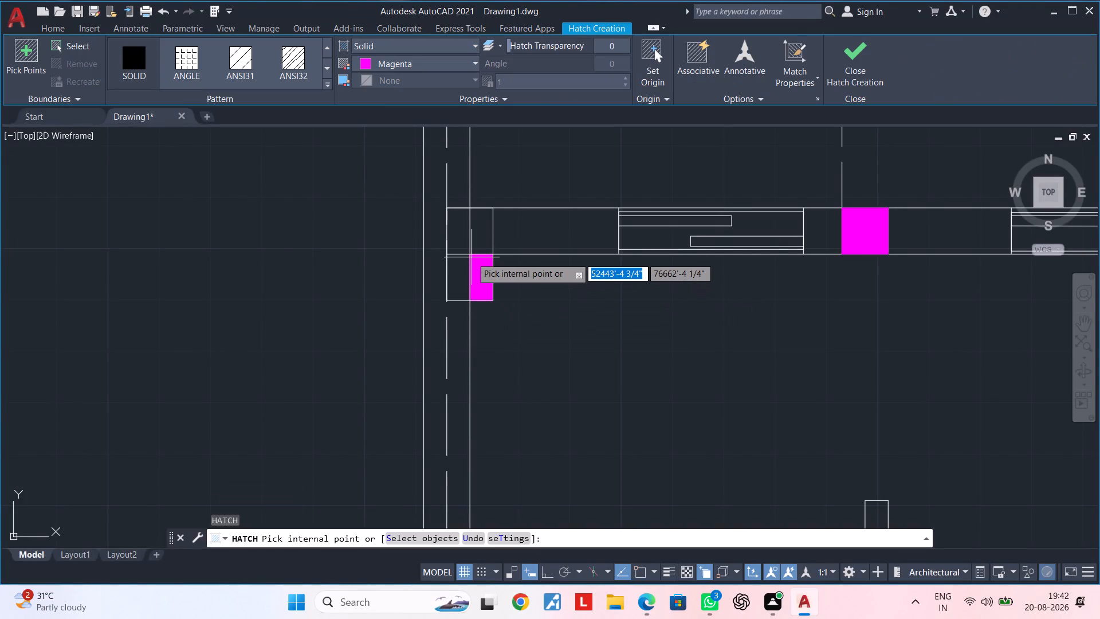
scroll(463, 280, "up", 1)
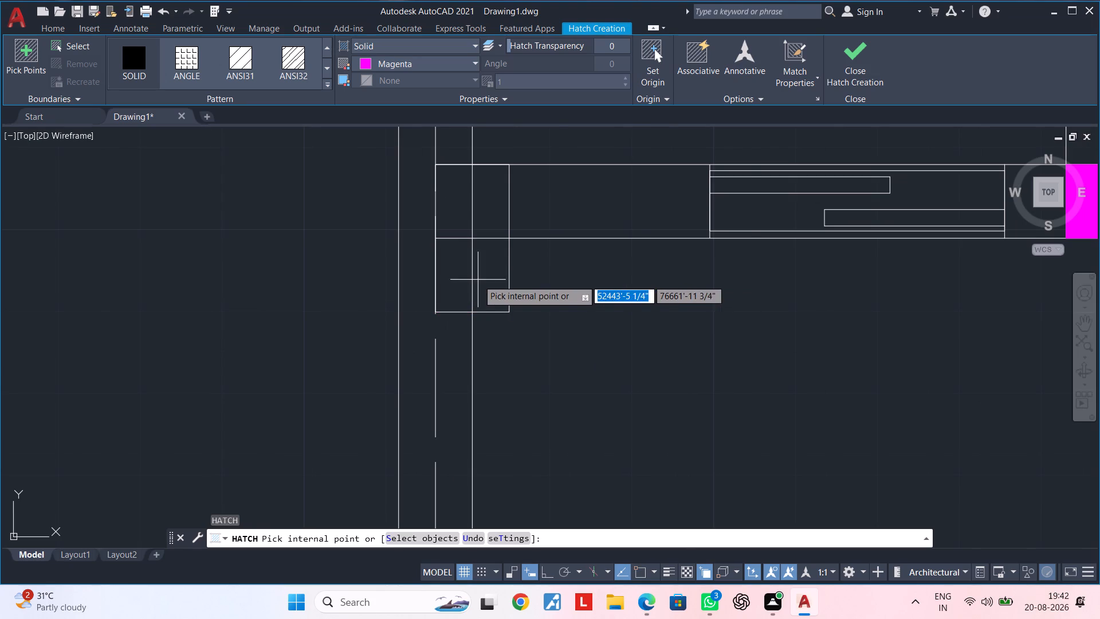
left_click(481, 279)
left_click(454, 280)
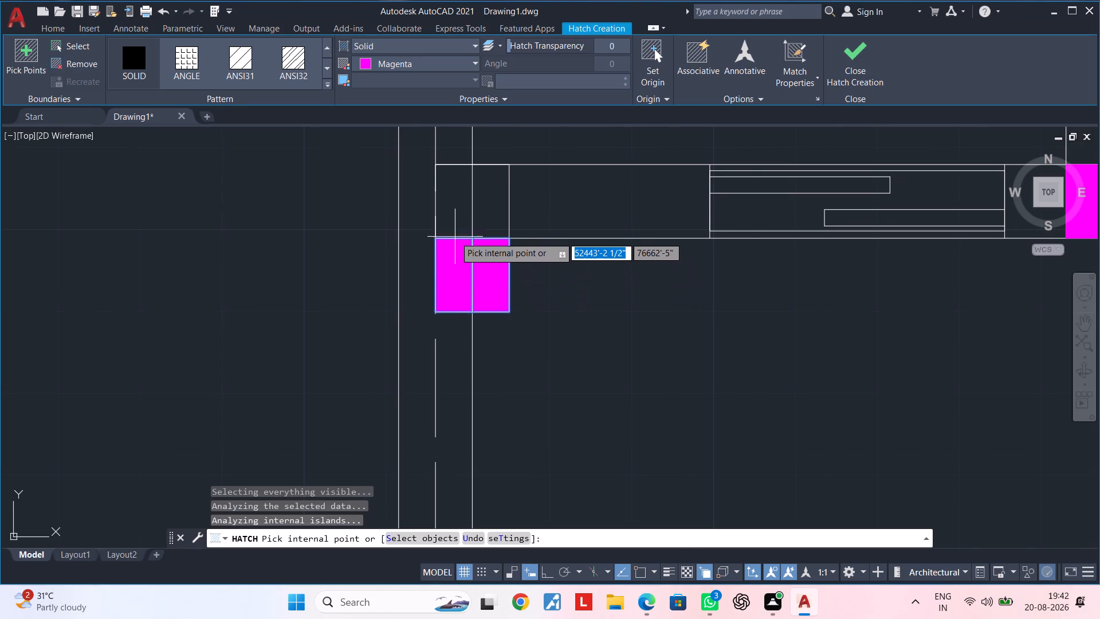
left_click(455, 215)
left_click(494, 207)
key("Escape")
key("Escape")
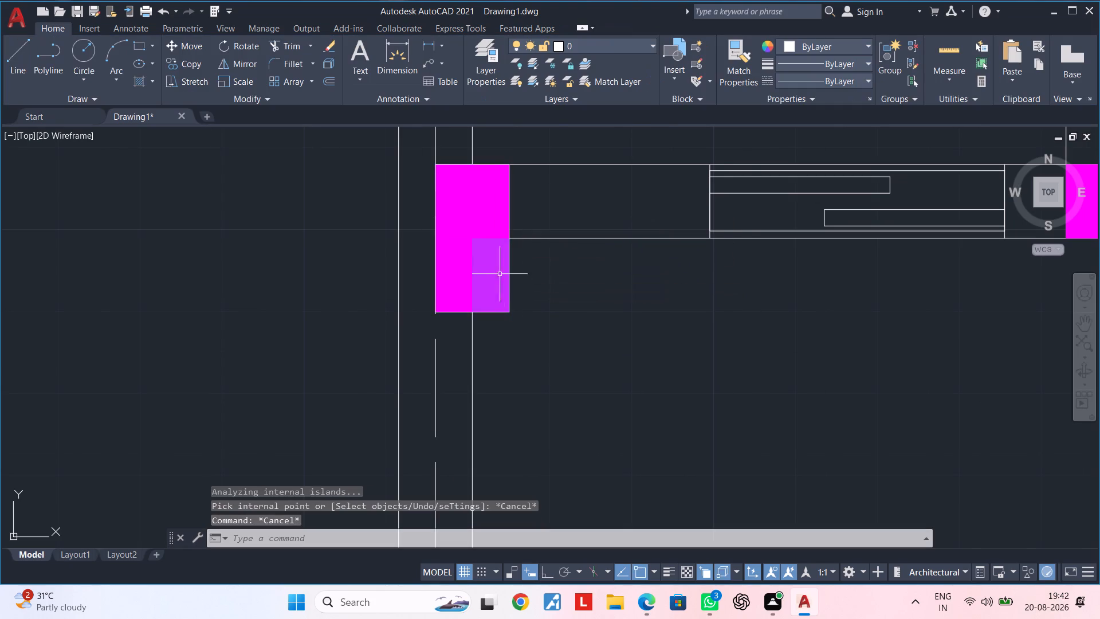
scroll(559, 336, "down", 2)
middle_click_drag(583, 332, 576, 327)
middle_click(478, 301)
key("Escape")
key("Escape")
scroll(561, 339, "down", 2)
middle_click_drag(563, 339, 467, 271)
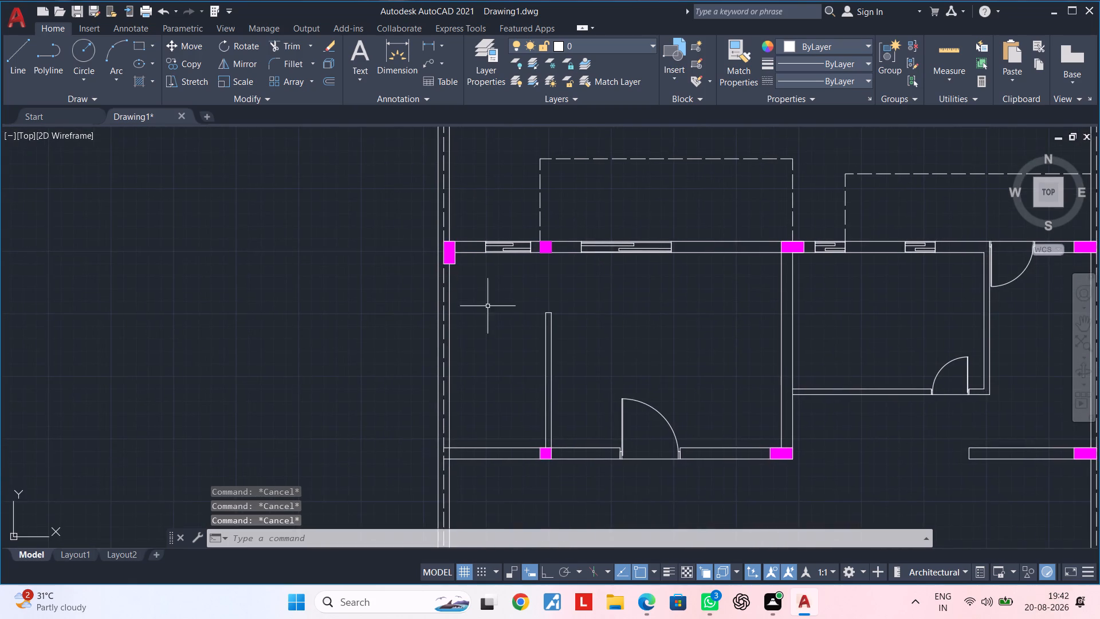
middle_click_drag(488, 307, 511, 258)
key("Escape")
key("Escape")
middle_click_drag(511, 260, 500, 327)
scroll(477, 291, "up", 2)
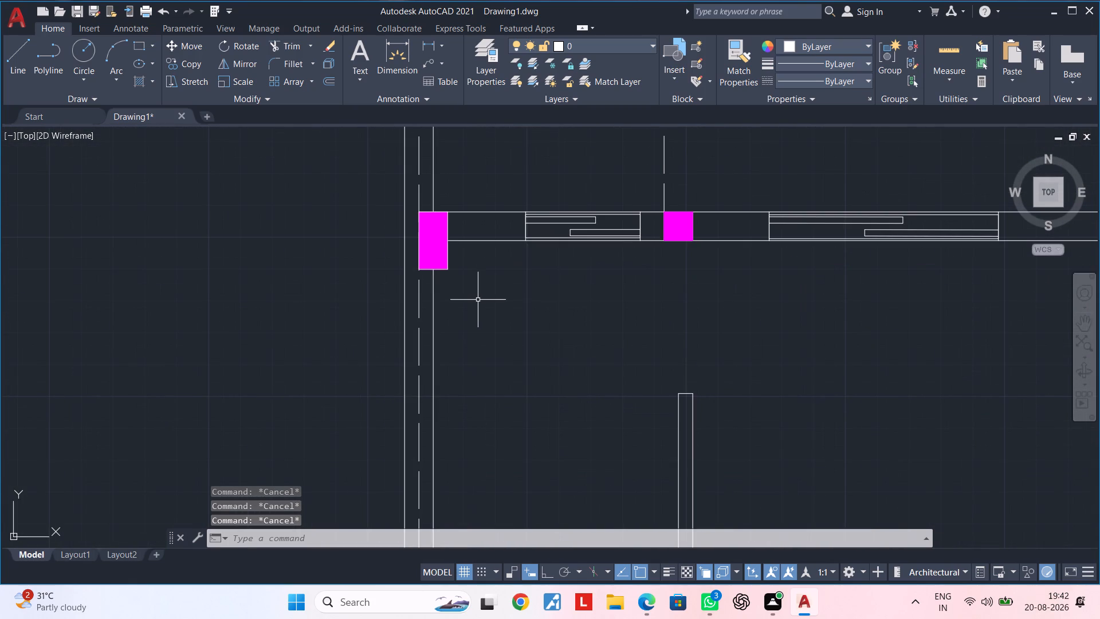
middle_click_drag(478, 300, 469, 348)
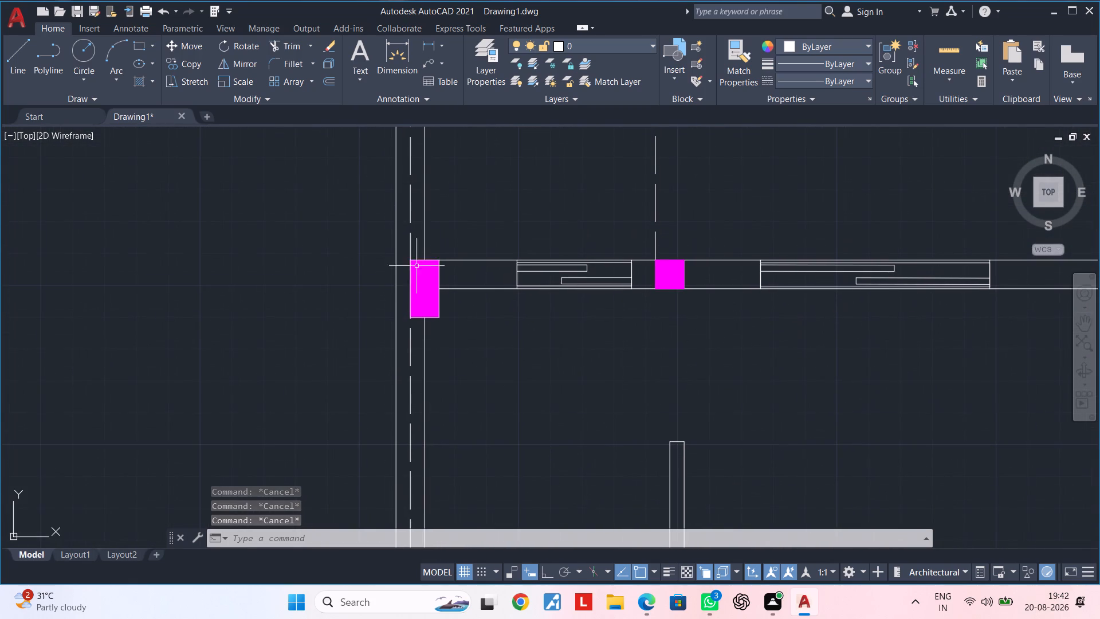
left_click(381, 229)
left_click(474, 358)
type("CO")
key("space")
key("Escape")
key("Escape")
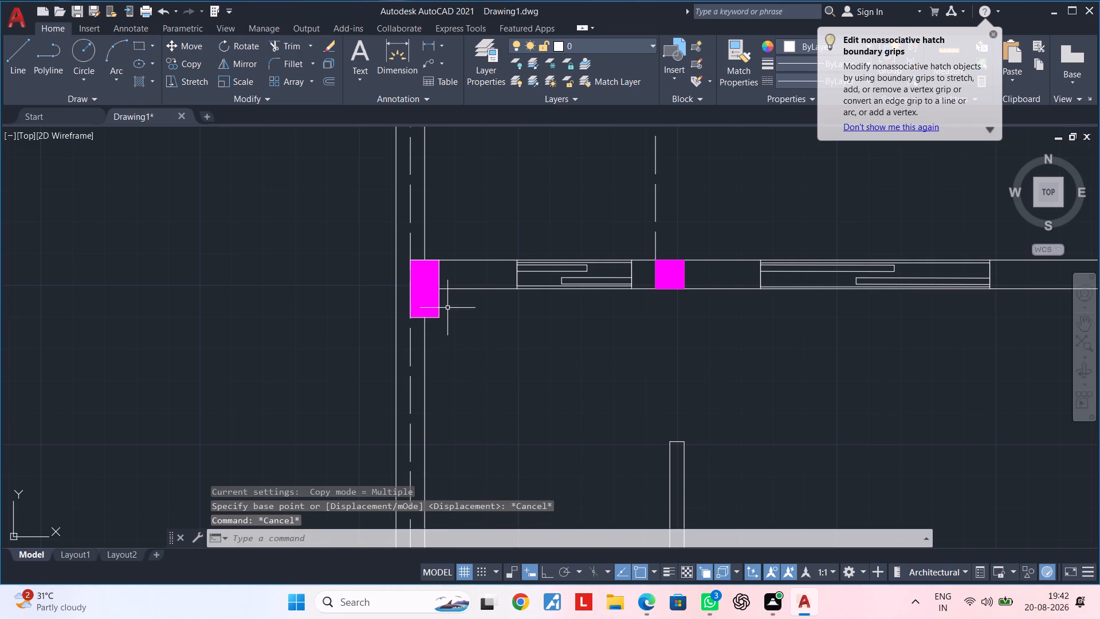
Move only the column's rectangle outline about 2'-6" horizontally, out to the clear area outside the outer wall.
left_click(438, 317)
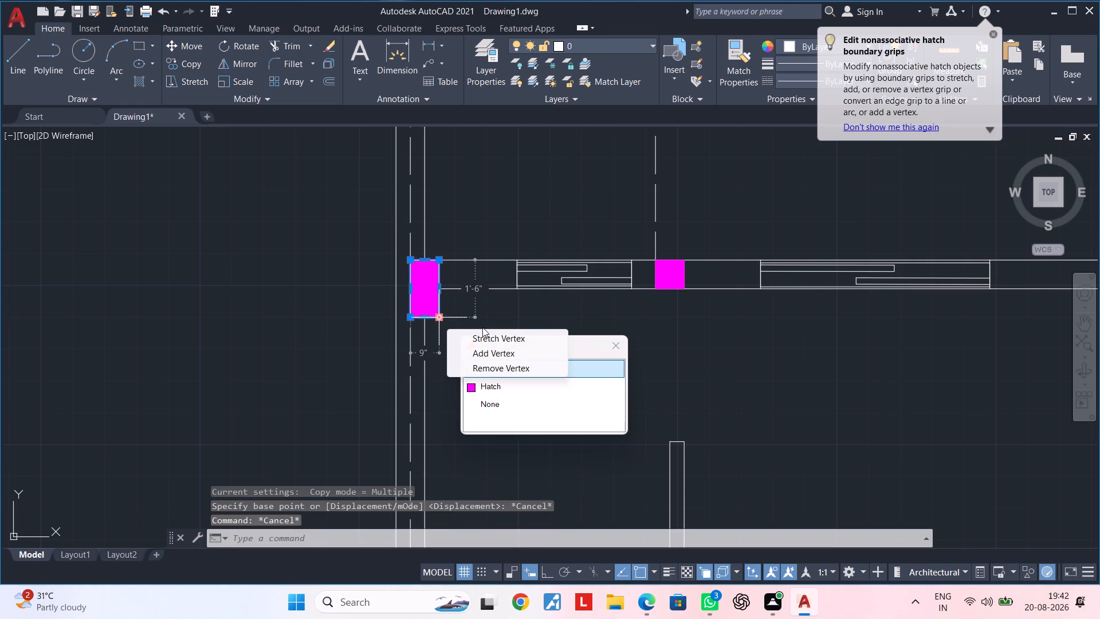
type("M")
key("space")
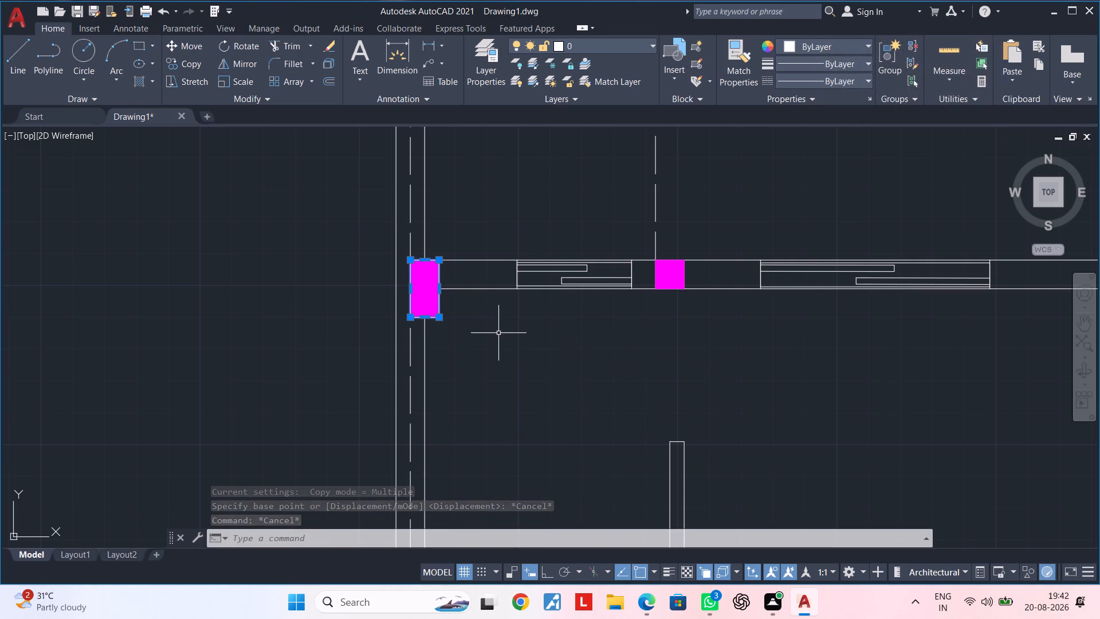
key("m")
key("space")
left_click(441, 318)
double_click(343, 318)
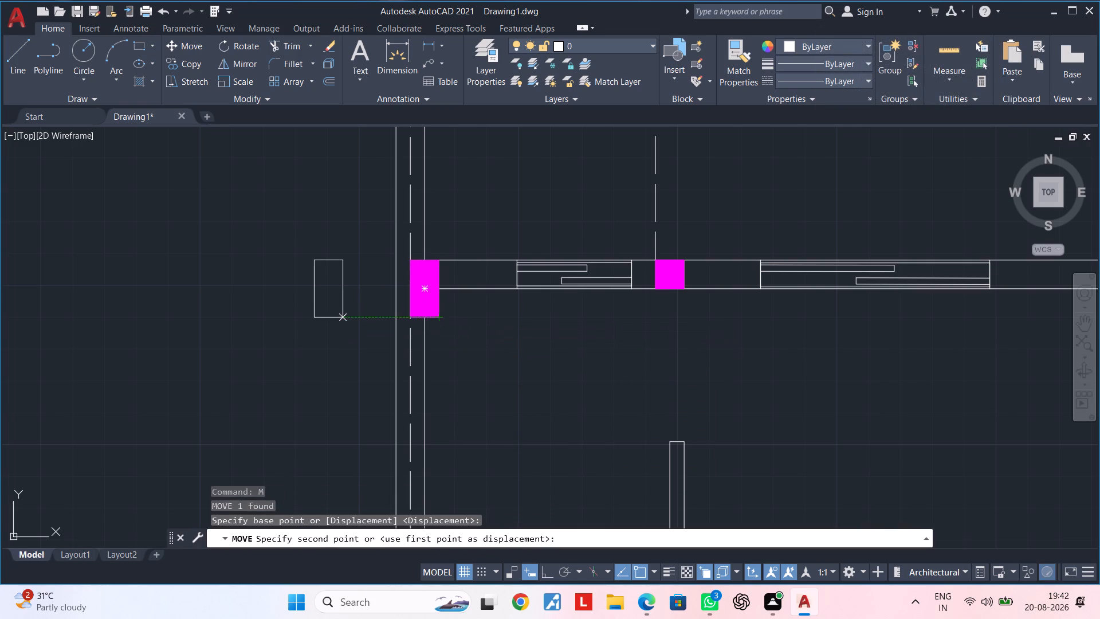
key("Escape")
Delete the magenta hatch pieces left at the junction of the top windowed wall and the outer wall.
left_click(424, 316)
key("Delete")
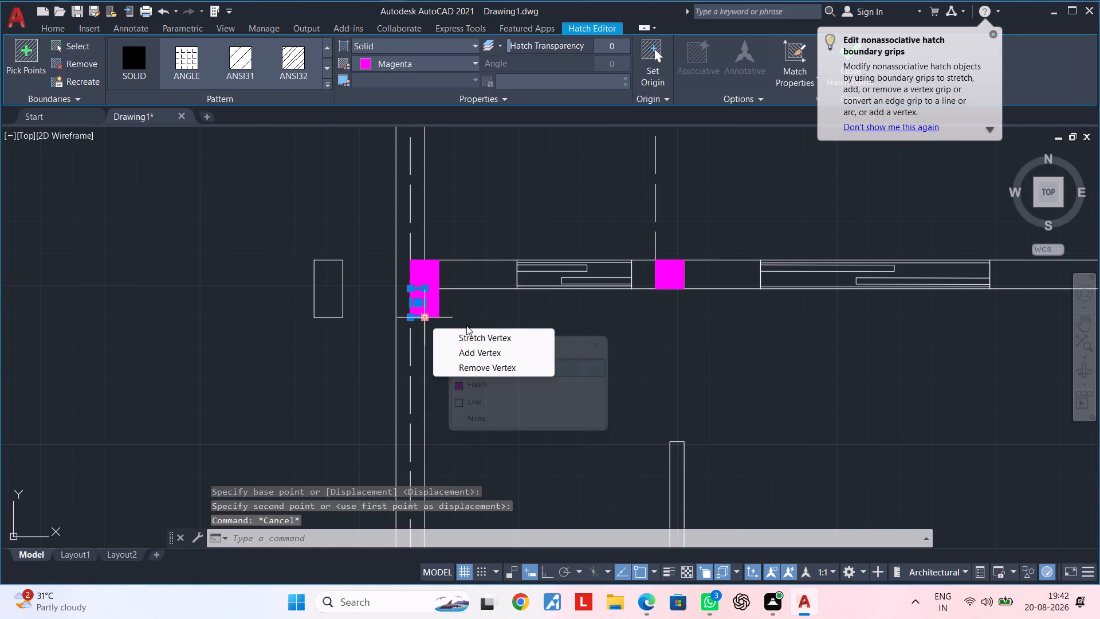
key("Delete")
key("Escape")
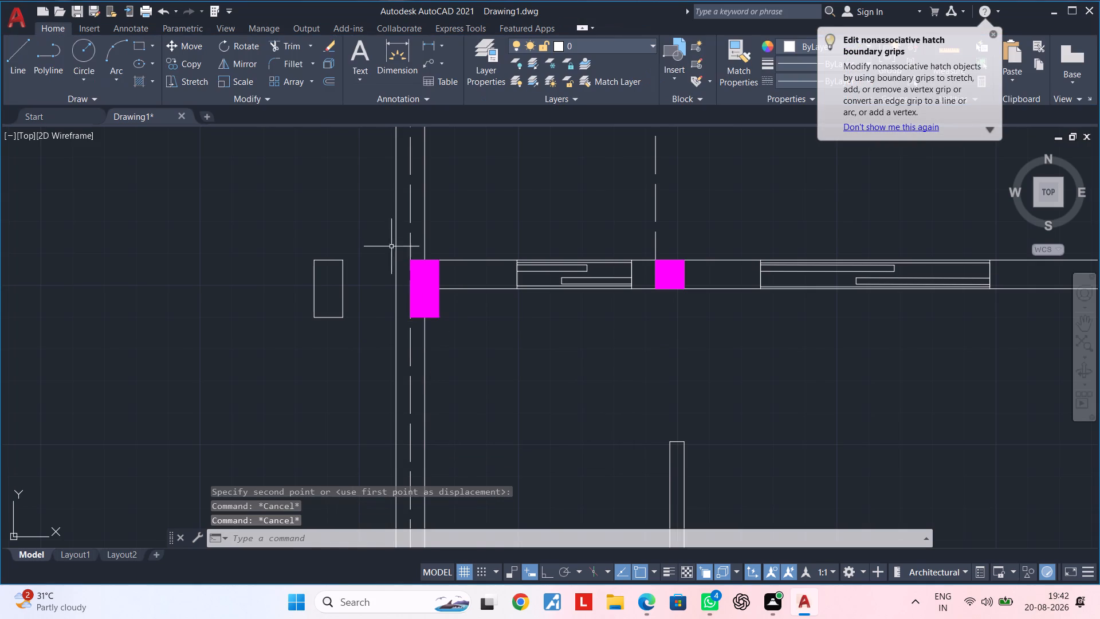
left_click(378, 232)
left_click(487, 342)
key("Delete")
Hatch the column rectangle standing outside the outer wall with a single solid magenta fill.
middle_click_drag(480, 352, 565, 353)
key("Escape")
key("Escape")
key("h")
key("space")
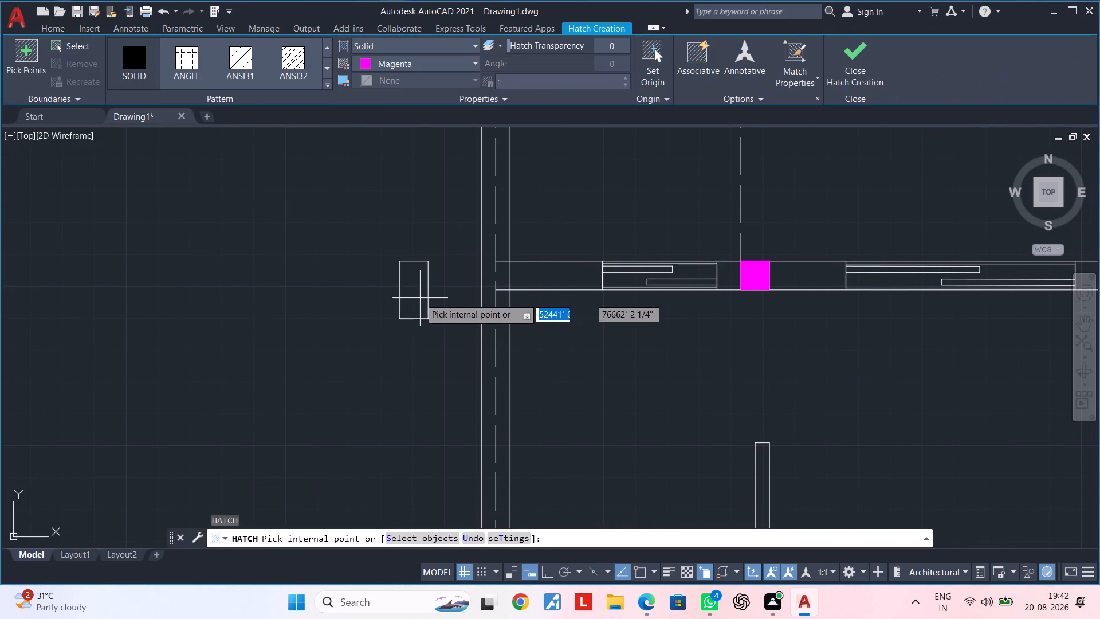
left_click(418, 296)
key("Escape")
key("Escape")
Move the filled column by its top-left corner to where the top windowed wall's upper face meets the outer wall's dashed centreline.
left_click_drag(365, 236, 375, 242)
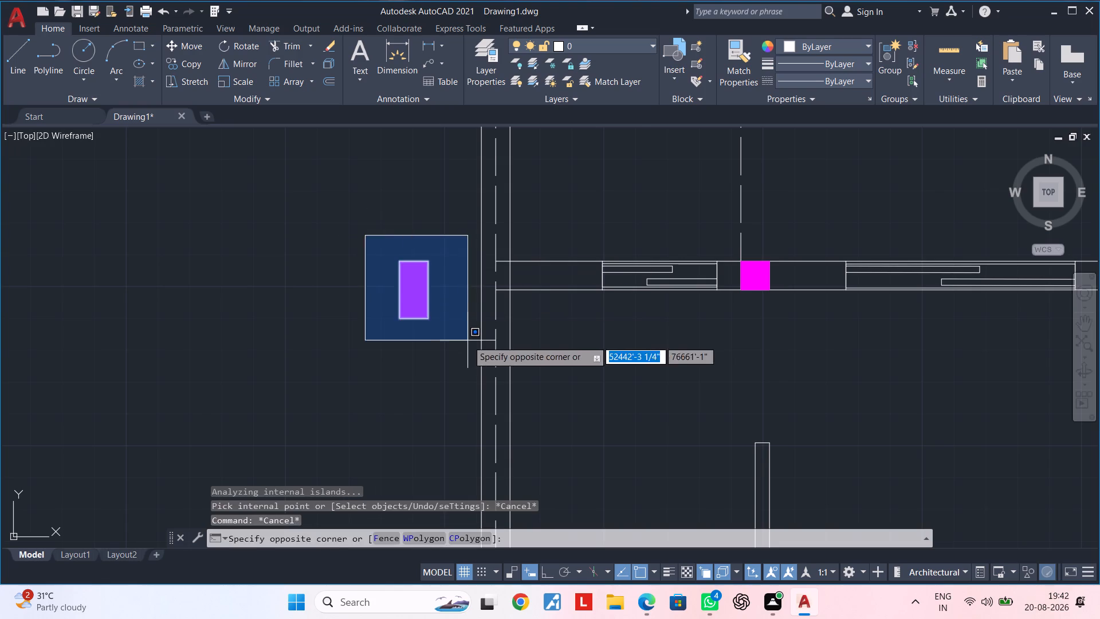
left_click(467, 340)
key("m")
key("space")
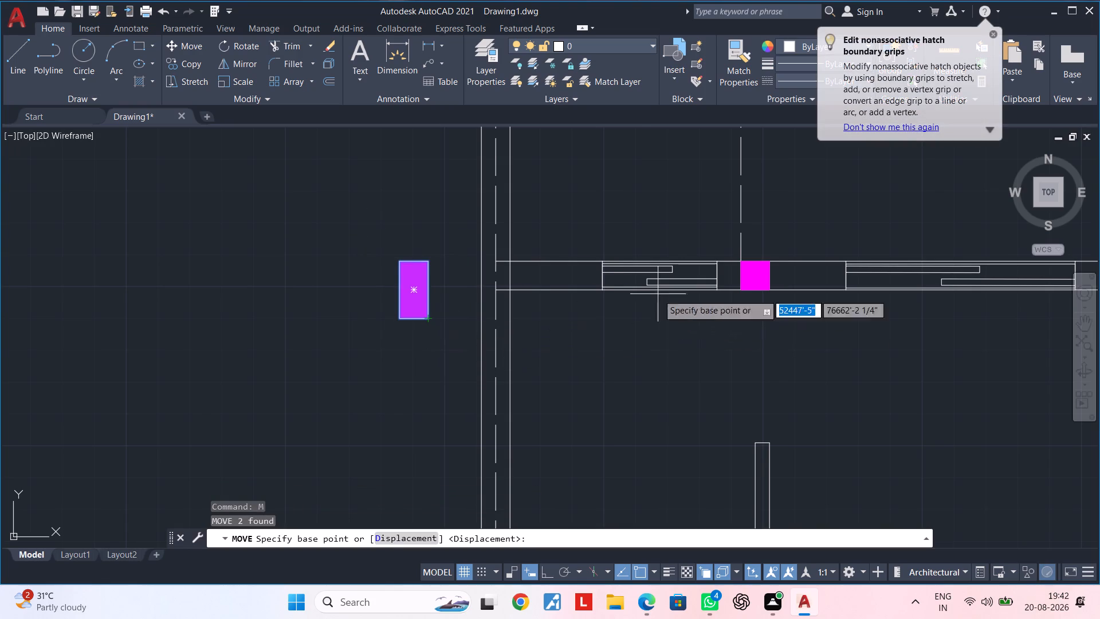
left_click(398, 263)
scroll(511, 260, "up", 2)
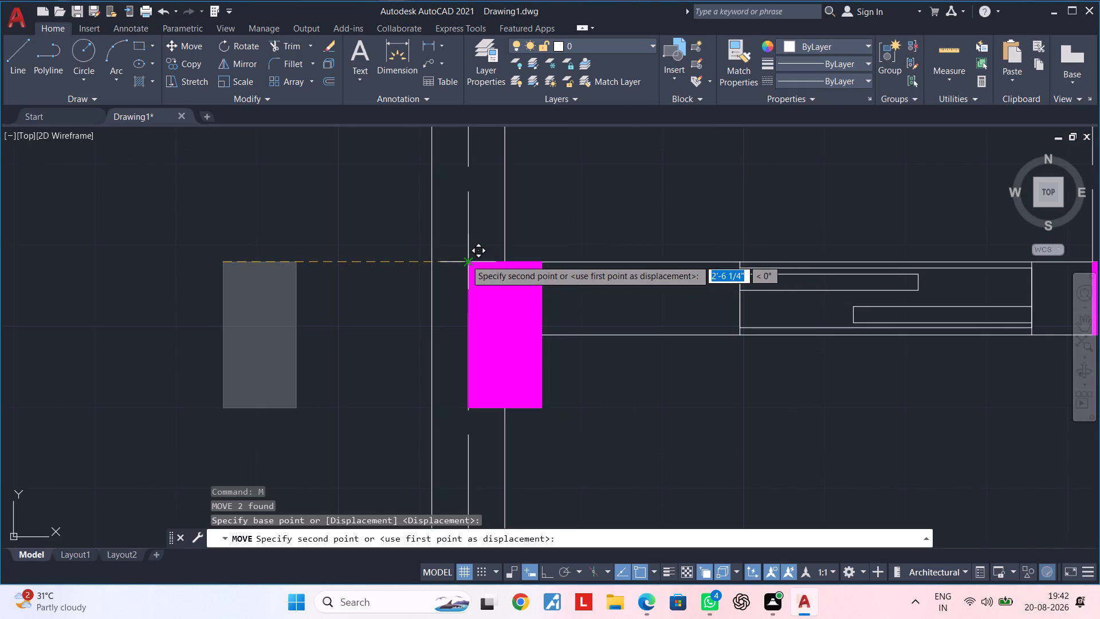
left_click(466, 260)
scroll(544, 308, "down", 3)
middle_click_drag(565, 320, 561, 251)
middle_click_drag(572, 297, 545, 290)
key("Escape")
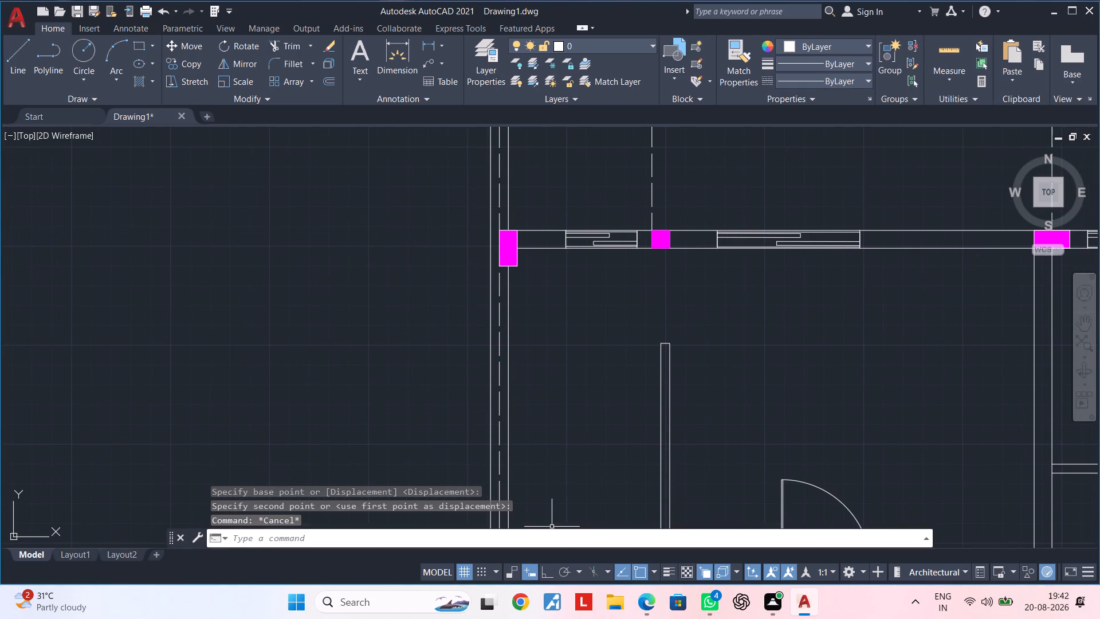
With Ortho on, copy the filled column about 13' straight down to the wall below the upper-left rooms, bottom on its lower face.
left_click(549, 573)
middle_click_drag(560, 386, 553, 397)
middle_click_drag(548, 408, 539, 421)
left_click(461, 233)
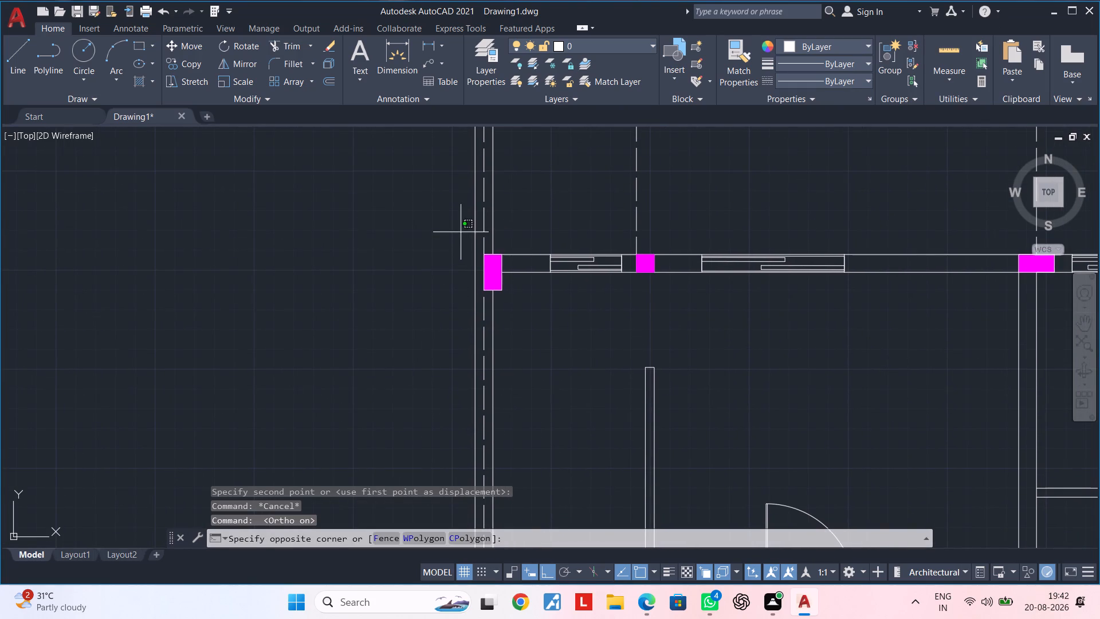
left_click(532, 304)
type("CO")
key("space")
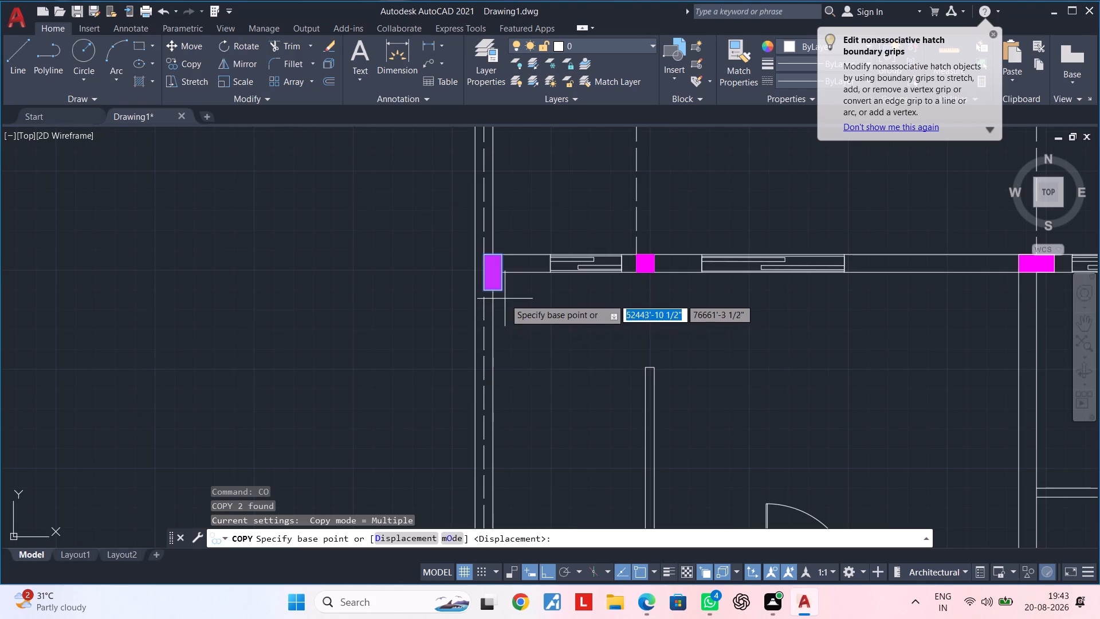
scroll(505, 297, "up", 1)
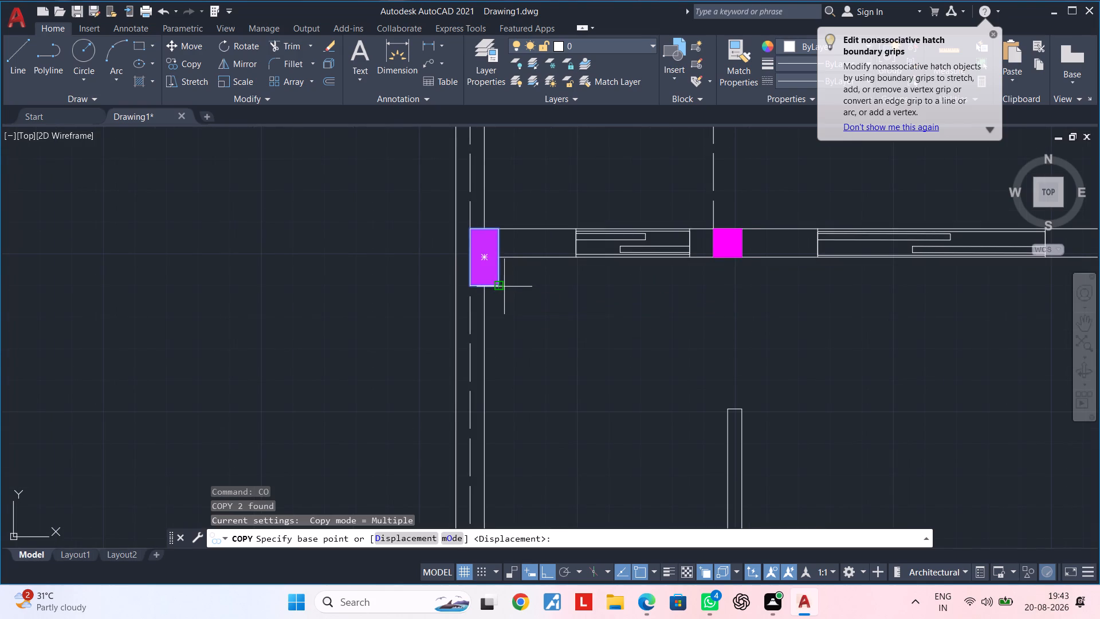
left_click(473, 288)
scroll(497, 422, "down", 2)
middle_click_drag(501, 410, 529, 311)
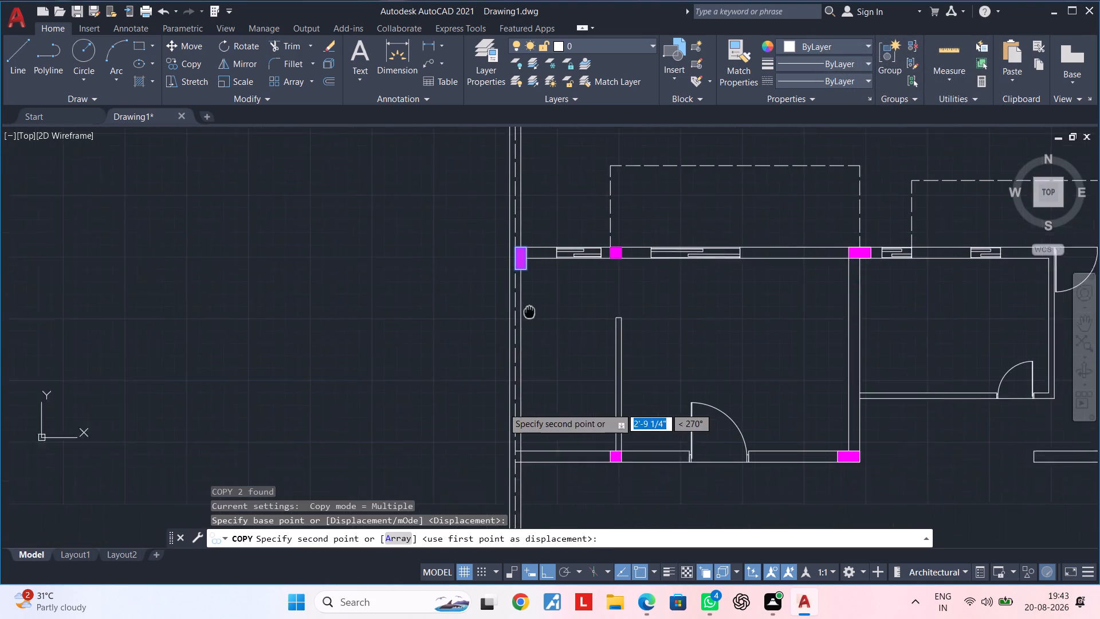
middle_click_drag(529, 311, 537, 269)
scroll(526, 422, "up", 3)
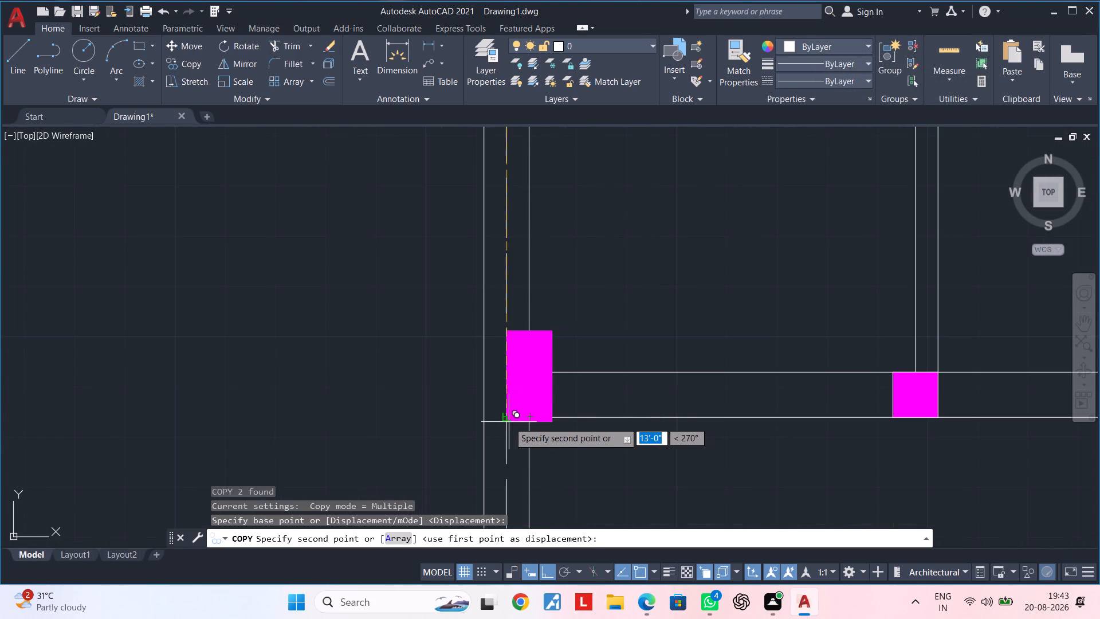
left_click(509, 422)
Place another copy of the column about 29' below the original, at the windowed wall above the lower-left room.
scroll(549, 430, "down", 2)
middle_click_drag(556, 499, 600, 161)
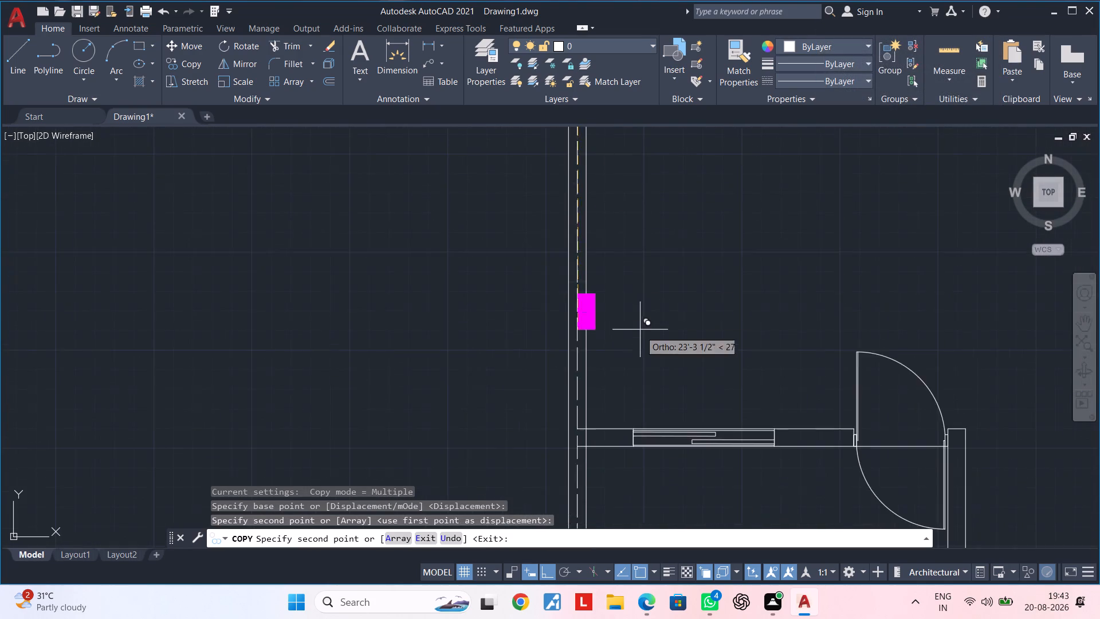
scroll(640, 335, "down", 1)
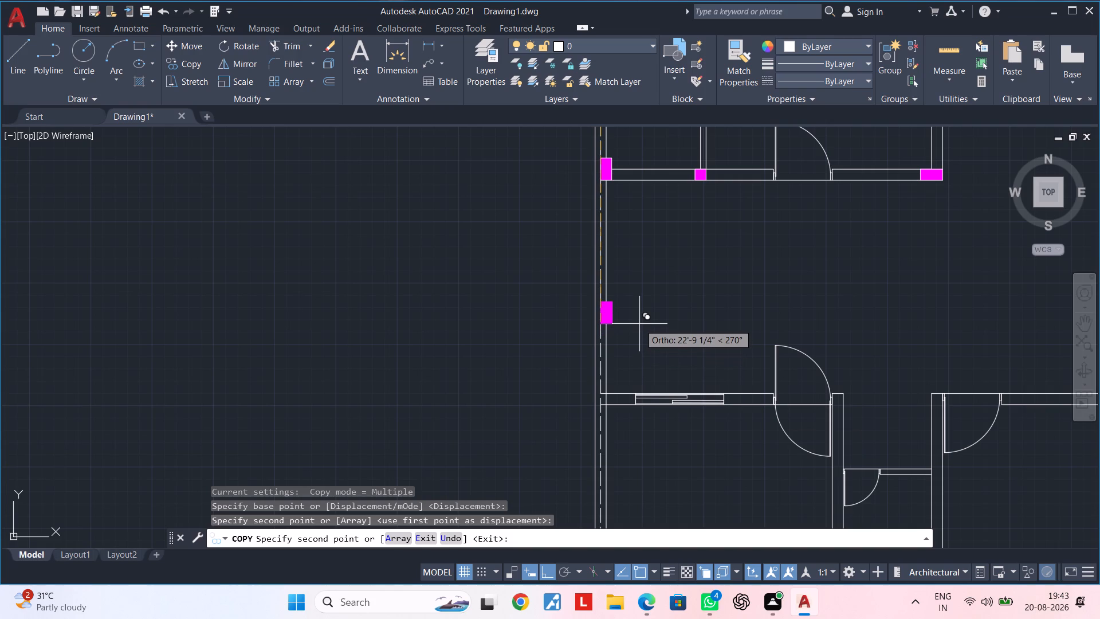
scroll(618, 413, "up", 3)
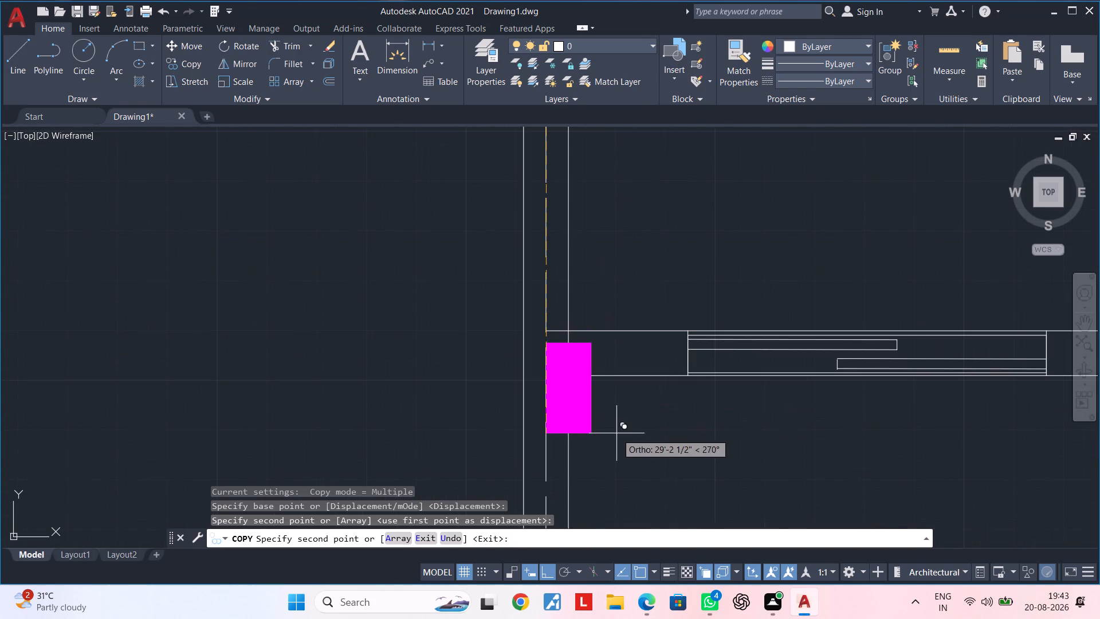
left_click(584, 435)
scroll(643, 433, "down", 3)
middle_click_drag(649, 424, 658, 234)
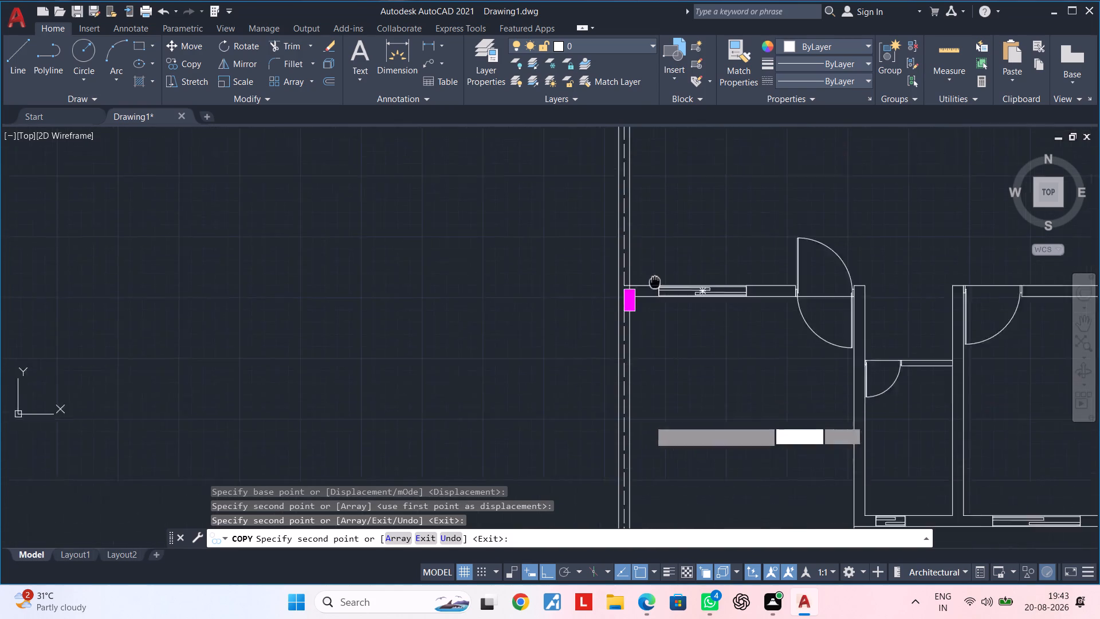
middle_click_drag(658, 234, 658, 89)
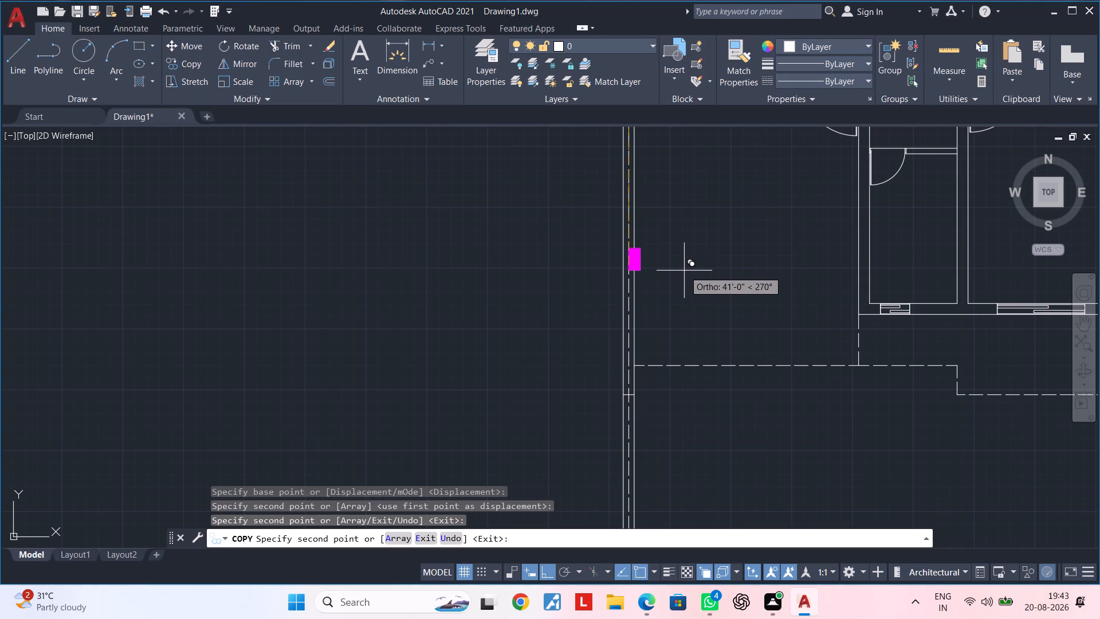
key("Escape")
key("Escape")
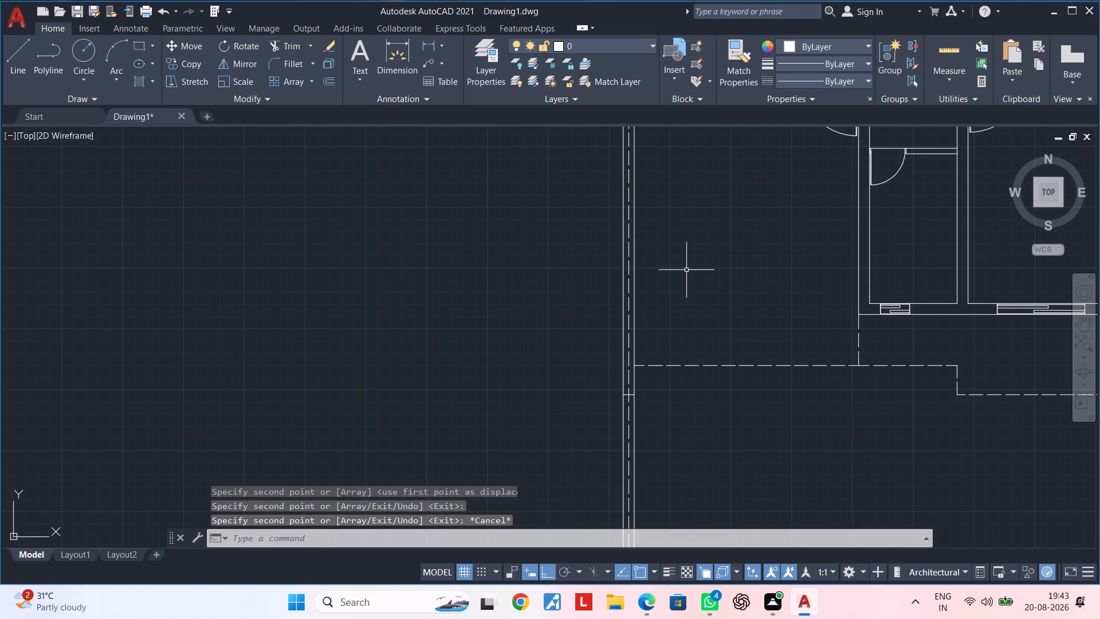
Move the lowest column copy up so its top-left corner meets the windowed wall's upper face on the dashed centreline.
key("Escape")
middle_click_drag(682, 252, 642, 390)
middle_click_drag(633, 277, 627, 288)
scroll(586, 207, "up", 2)
middle_click_drag(598, 262, 585, 242)
scroll(565, 232, "up", 2)
left_click(535, 224)
left_click(673, 401)
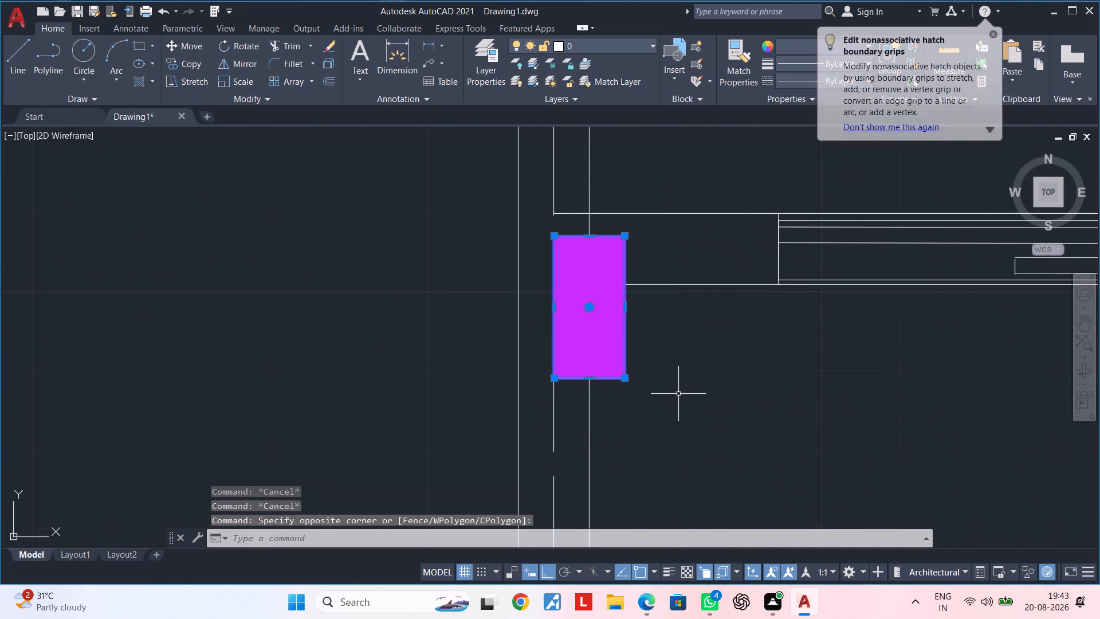
key("m")
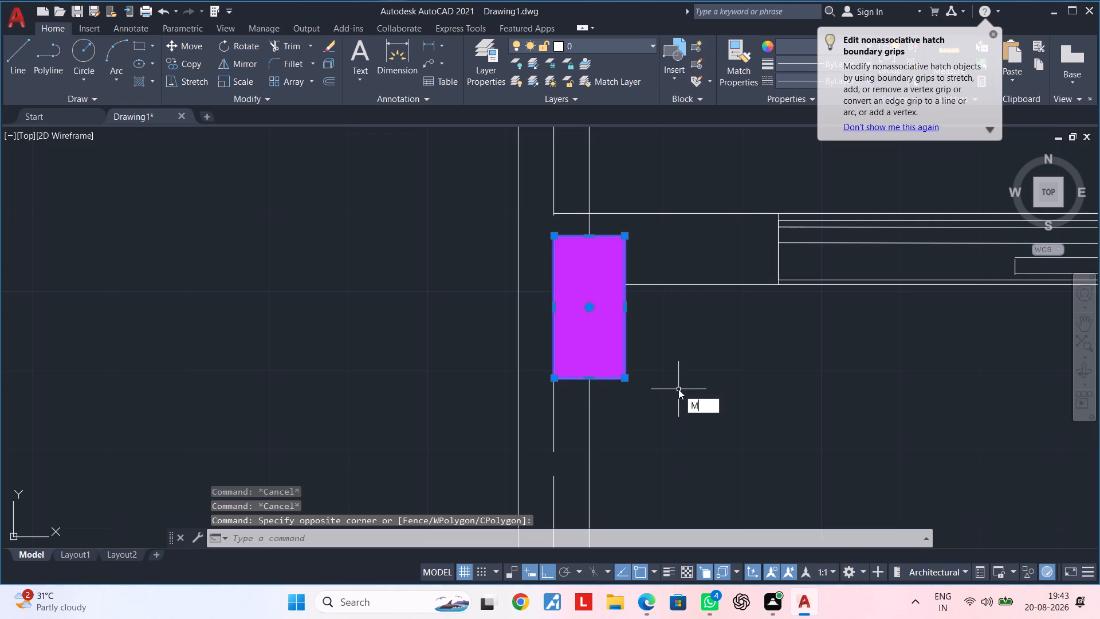
key("space")
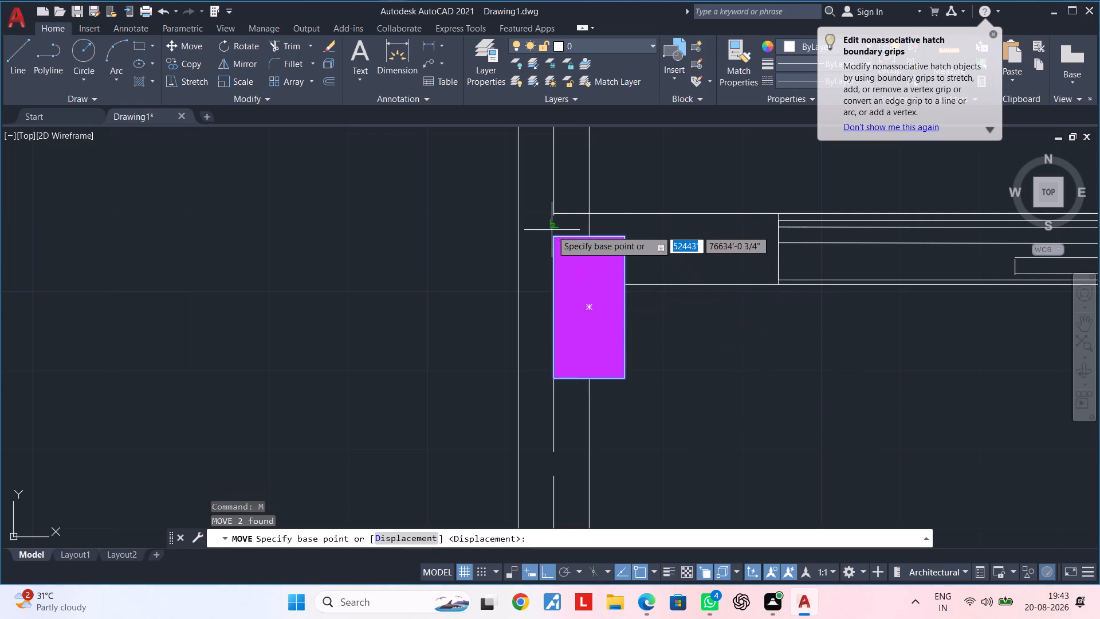
left_click(554, 235)
left_click(553, 212)
scroll(583, 242, "down", 2)
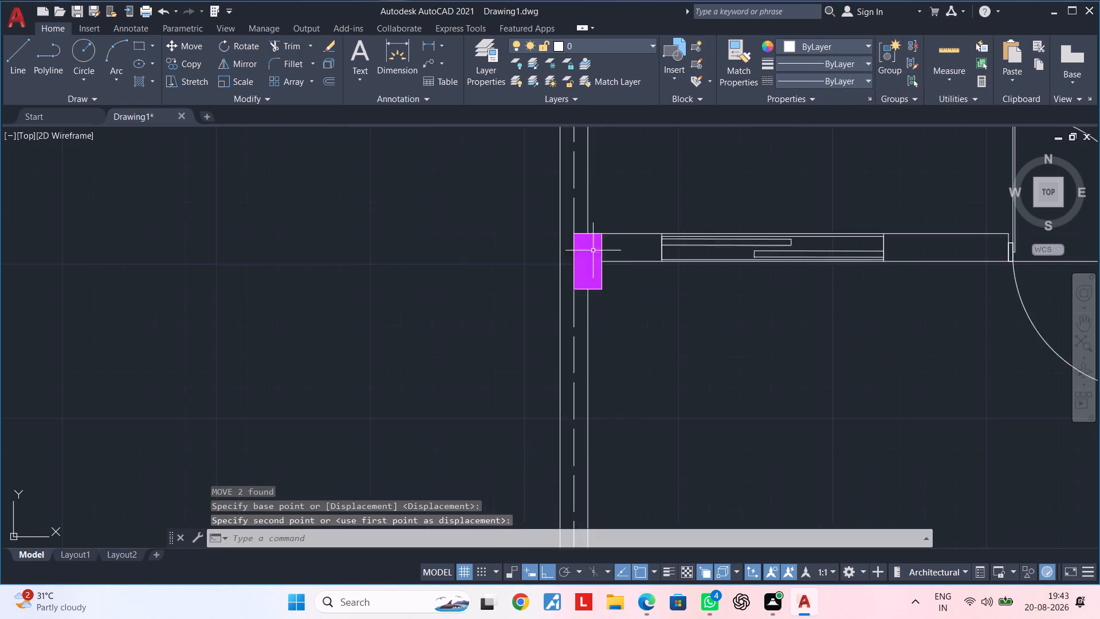
scroll(593, 250, "down", 1)
key("Escape")
key("Escape")
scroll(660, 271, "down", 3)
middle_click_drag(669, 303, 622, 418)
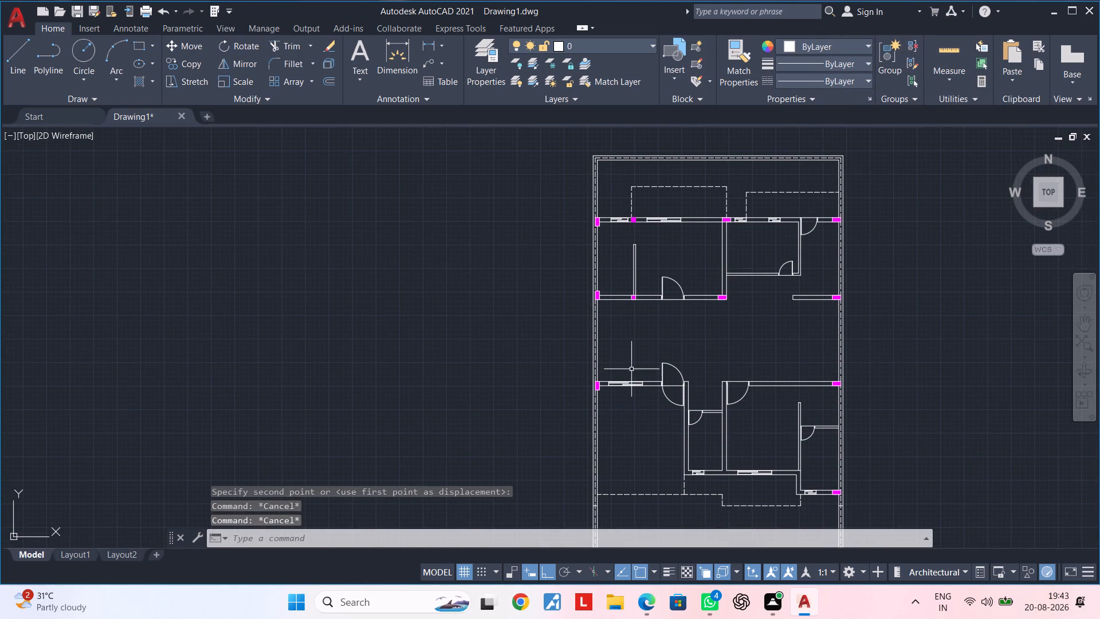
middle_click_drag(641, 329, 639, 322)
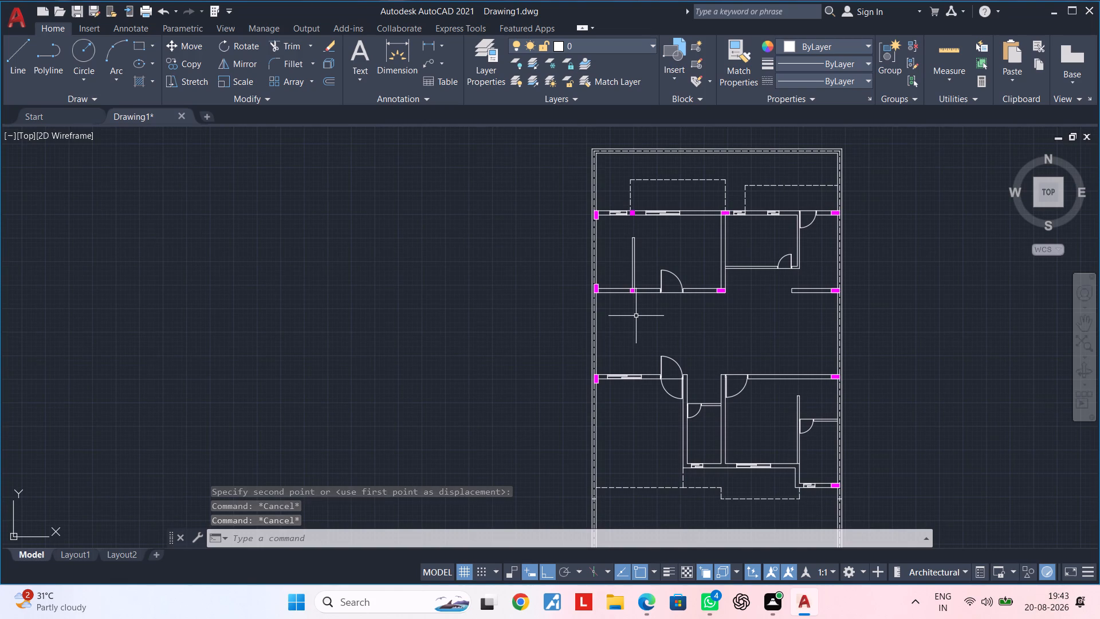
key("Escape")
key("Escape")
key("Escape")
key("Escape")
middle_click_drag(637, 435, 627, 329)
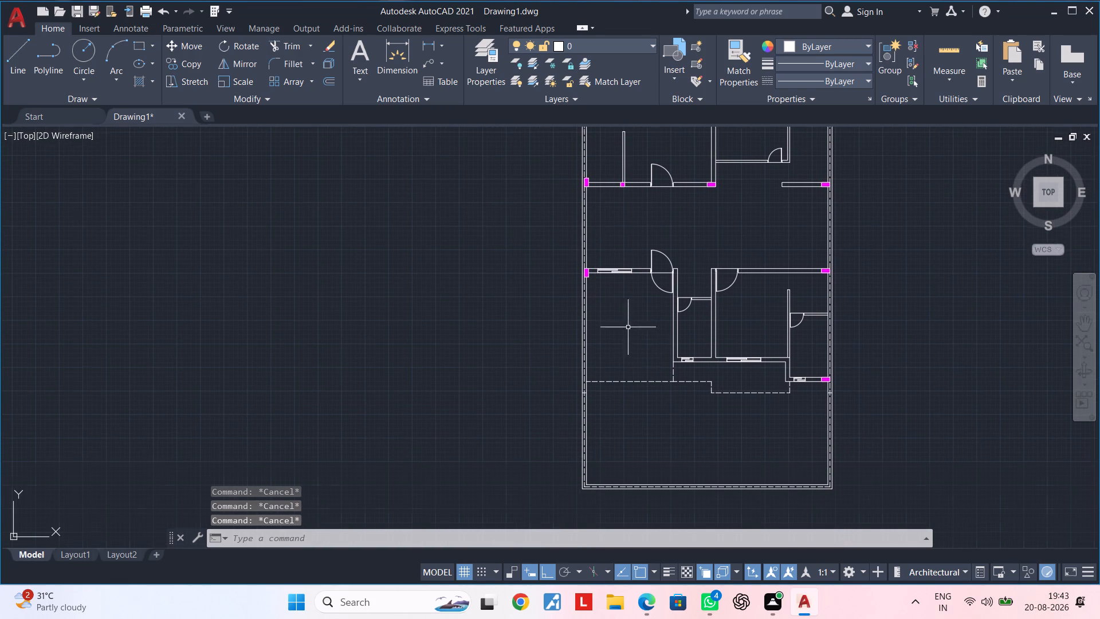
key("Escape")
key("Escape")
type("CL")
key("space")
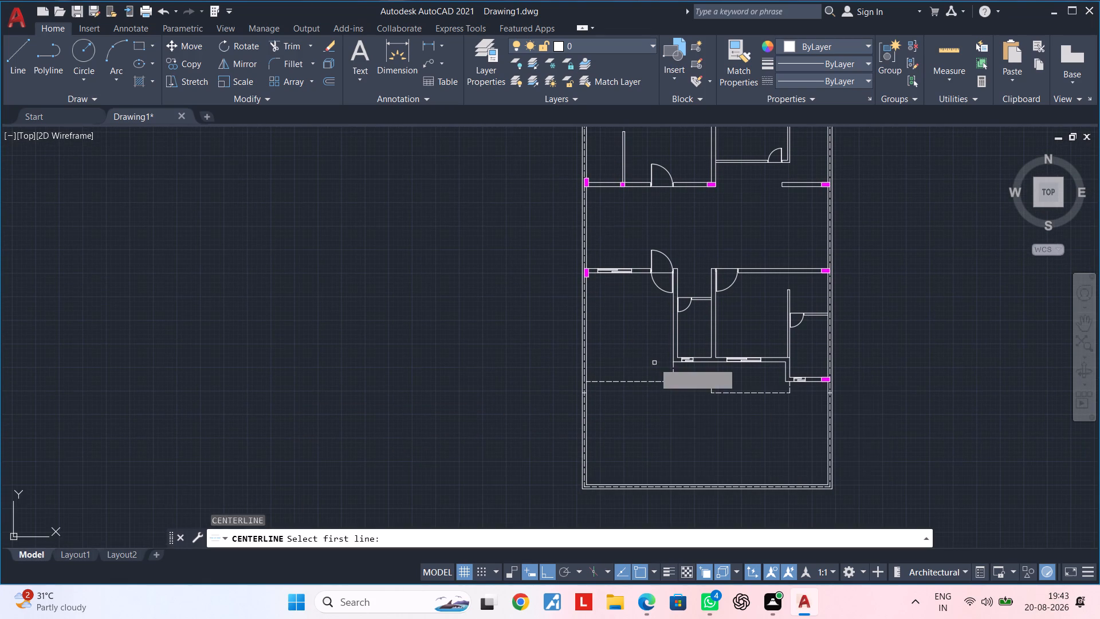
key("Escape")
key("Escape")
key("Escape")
Draw a horizontal construction line (XLINE) through the inner wall corner on the upper face of the lower windowed wall.
key("x")
key("l")
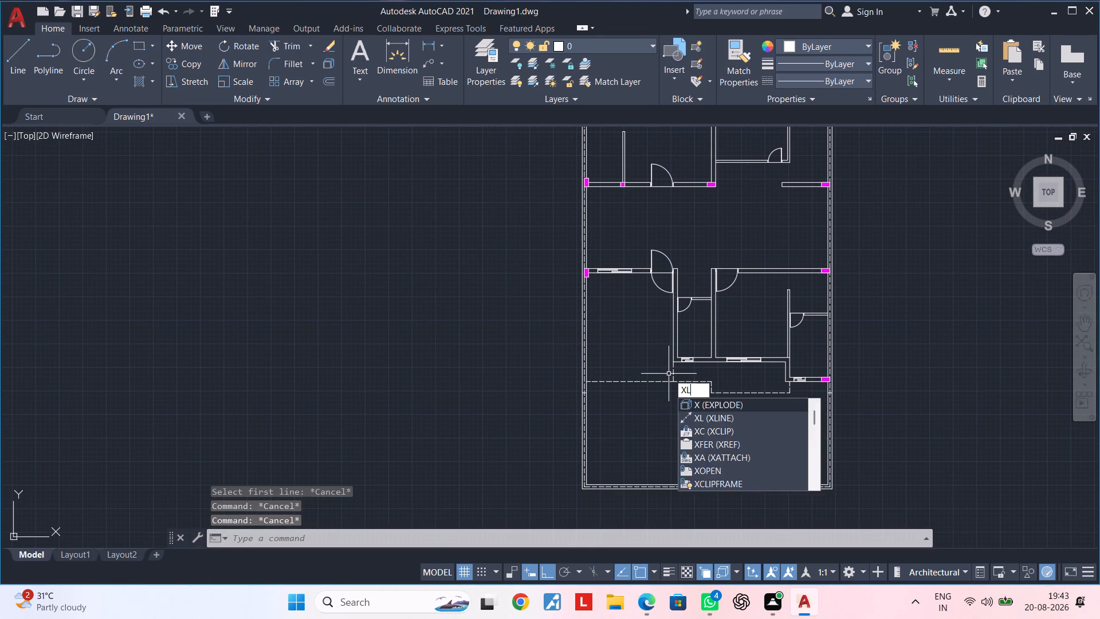
key("space")
type("H")
key("space")
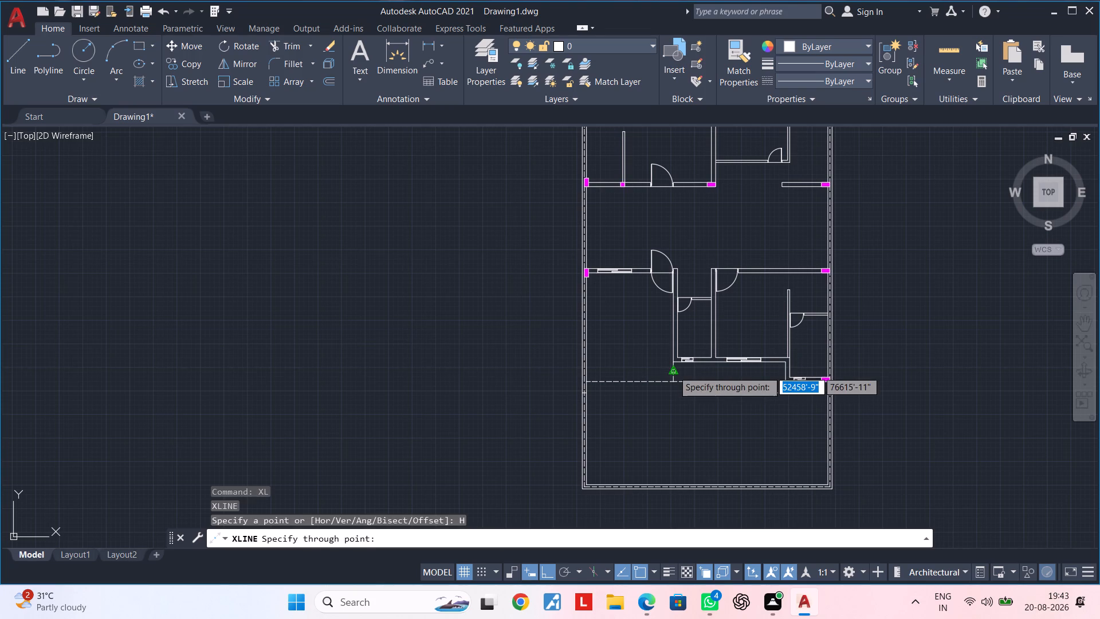
scroll(673, 371, "up", 2)
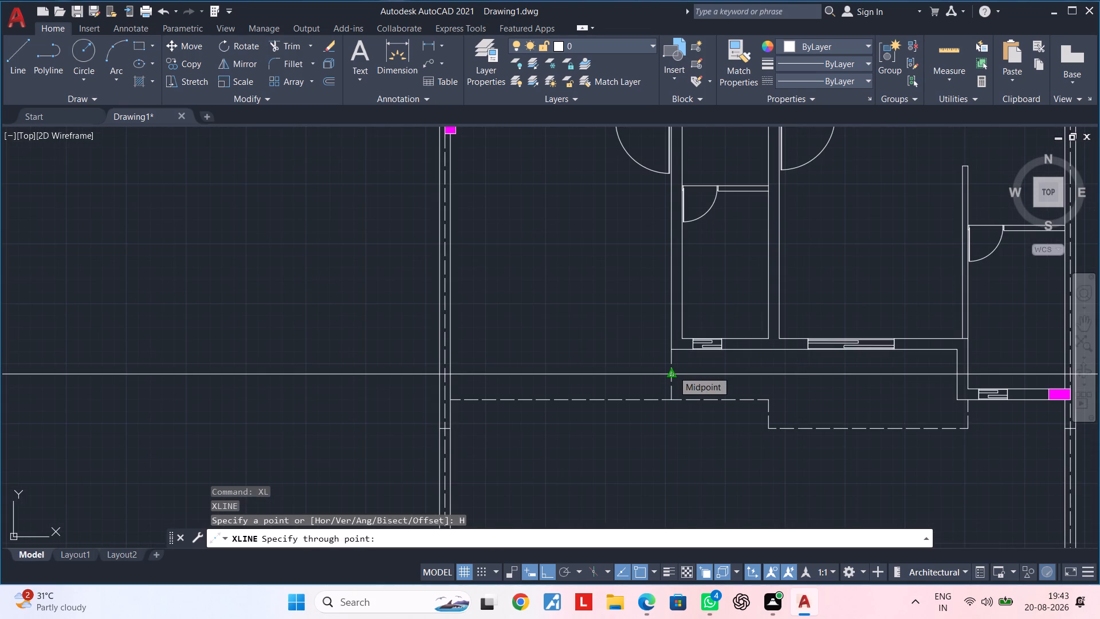
scroll(663, 340, "up", 3)
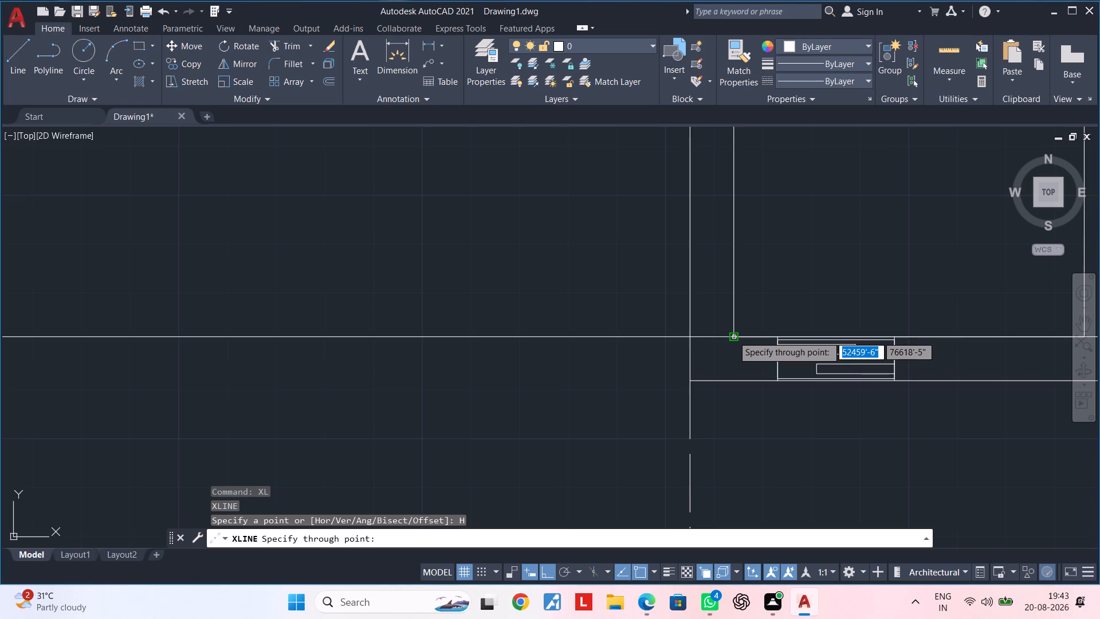
left_click(733, 336)
scroll(642, 417, "down", 3)
key("Escape")
key("Escape")
key("Escape")
scroll(719, 421, "down", 2)
middle_click_drag(714, 420, 502, 397)
key("Escape")
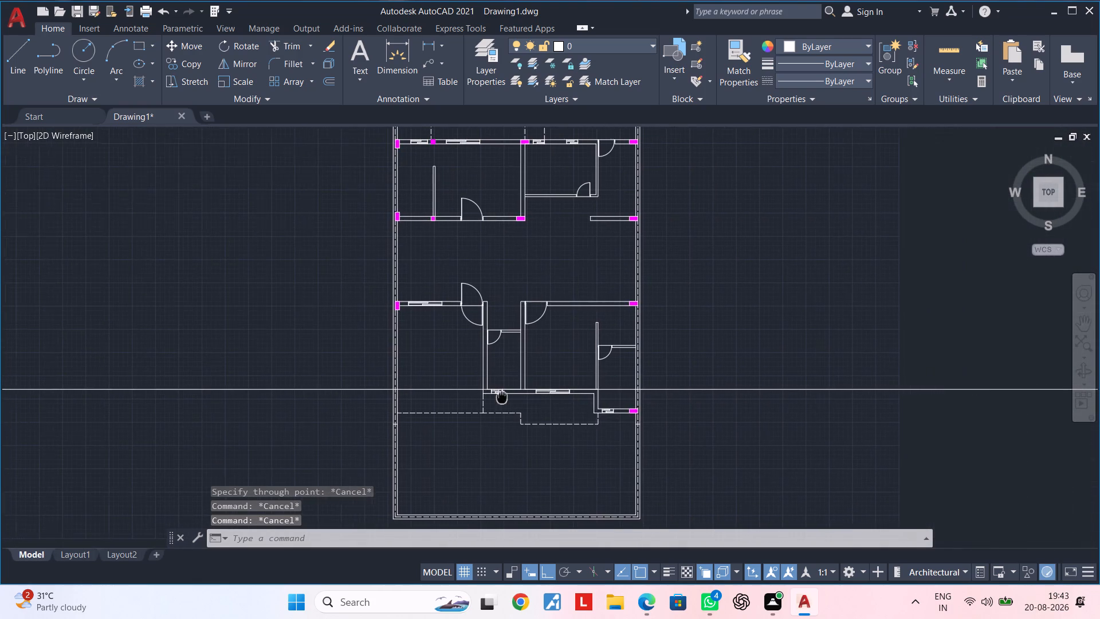
key("Escape")
scroll(563, 413, "up", 1)
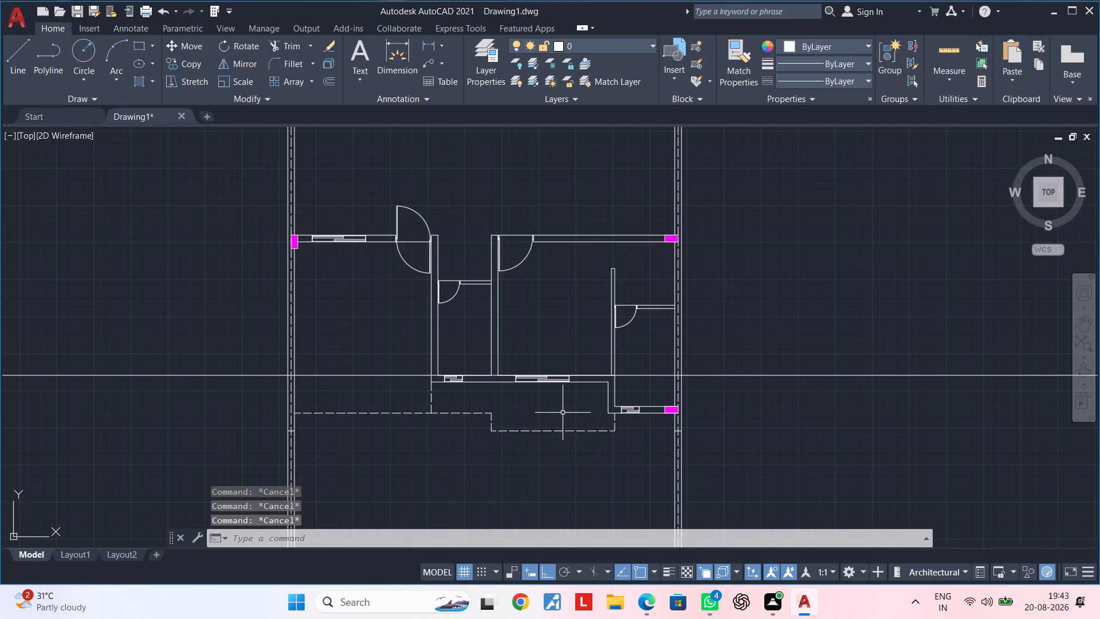
key("Escape")
key("Escape")
key("Escape")
key("Escape")
key("Escape")
key("Escape")
key("Escape")
Copy the filled column at the lower-left room's windowed wall about 15'9" across to the top of the vertical wall beside the double-swing door.
middle_click_drag(335, 298, 320, 370)
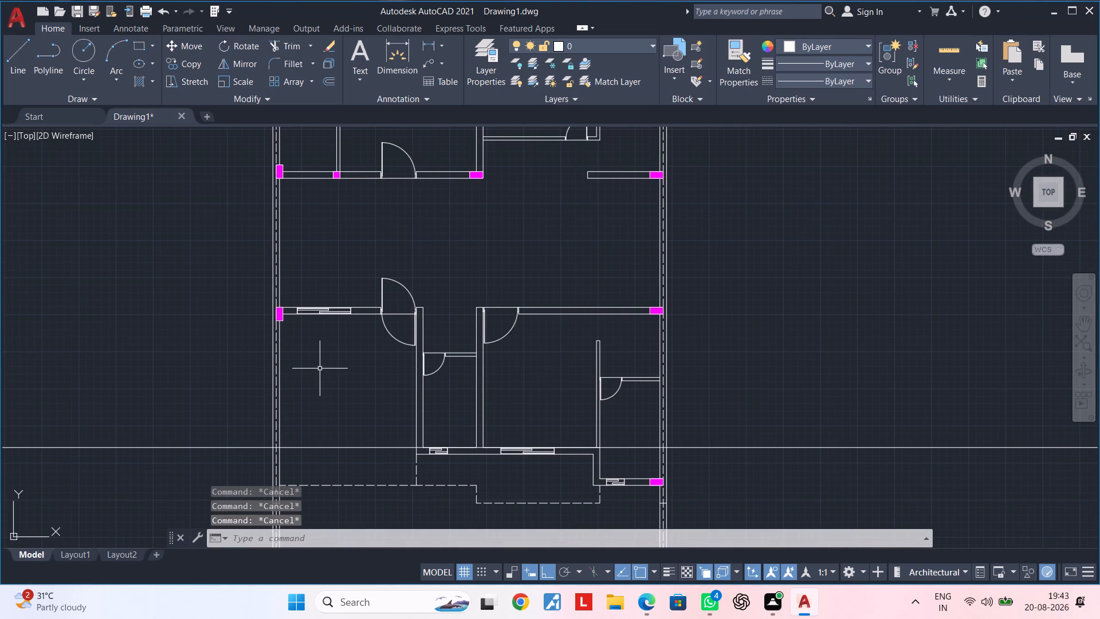
middle_click_drag(305, 358, 309, 402)
scroll(287, 365, "up", 3)
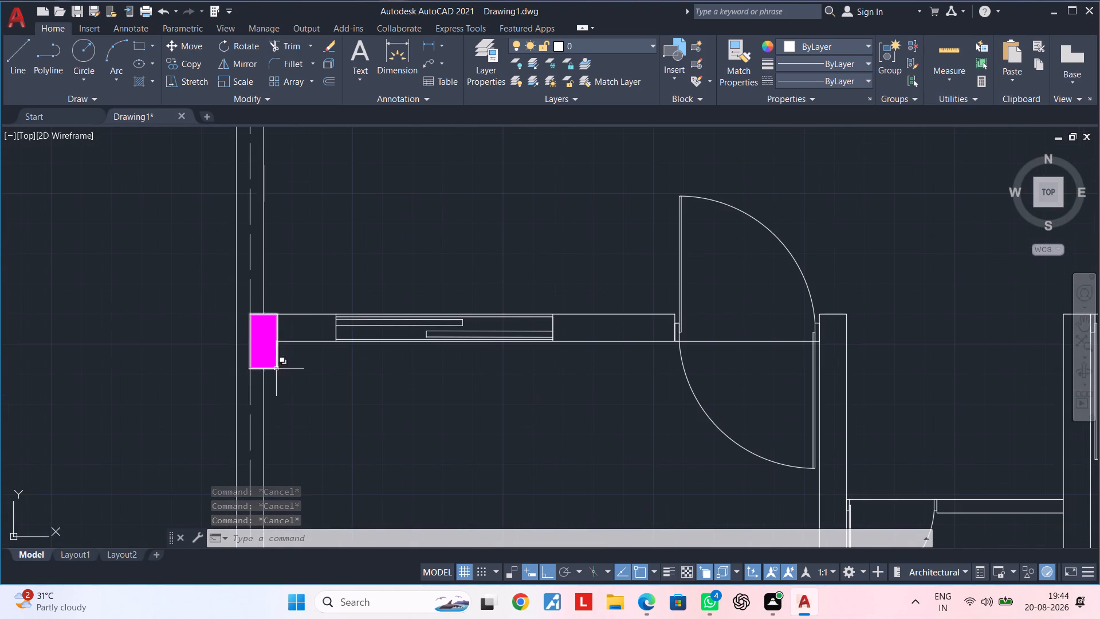
left_click(221, 288)
left_click(301, 401)
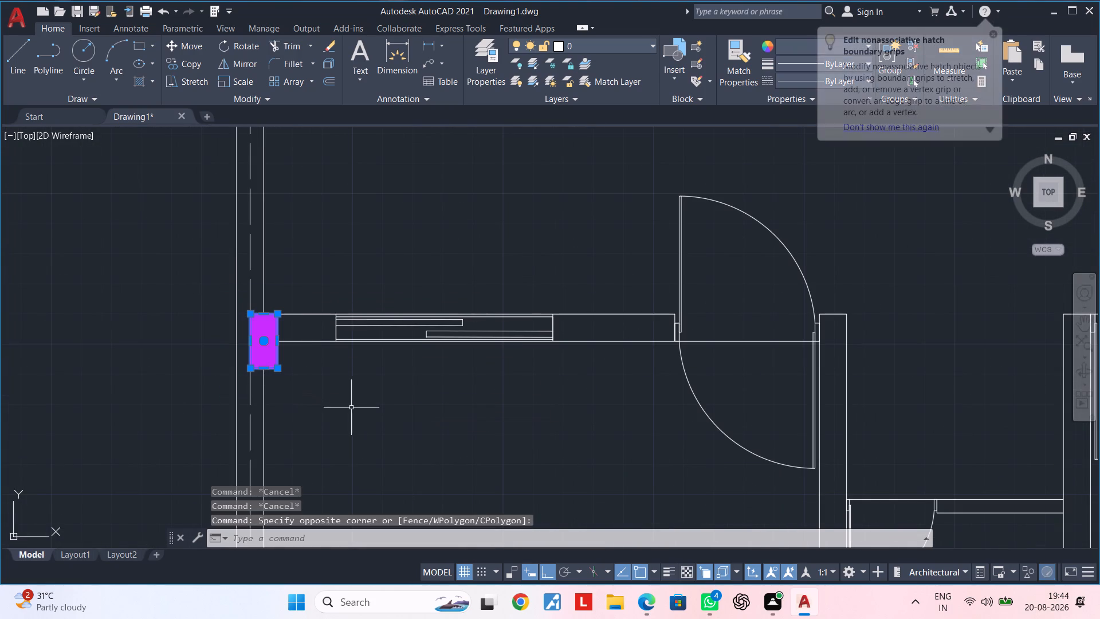
type("CO")
key("space")
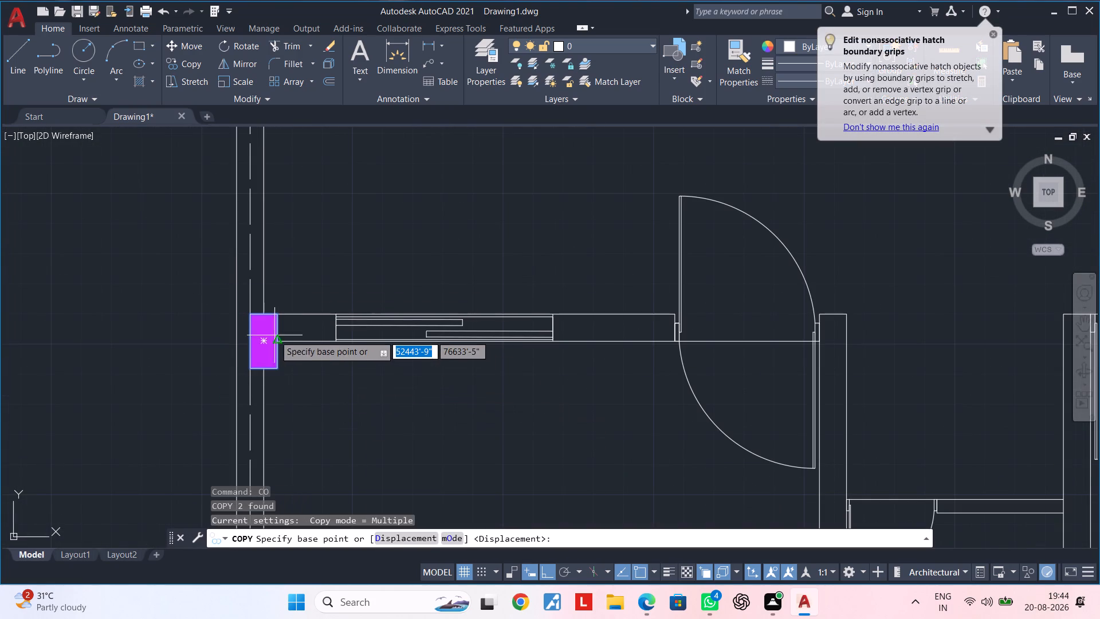
left_click(274, 315)
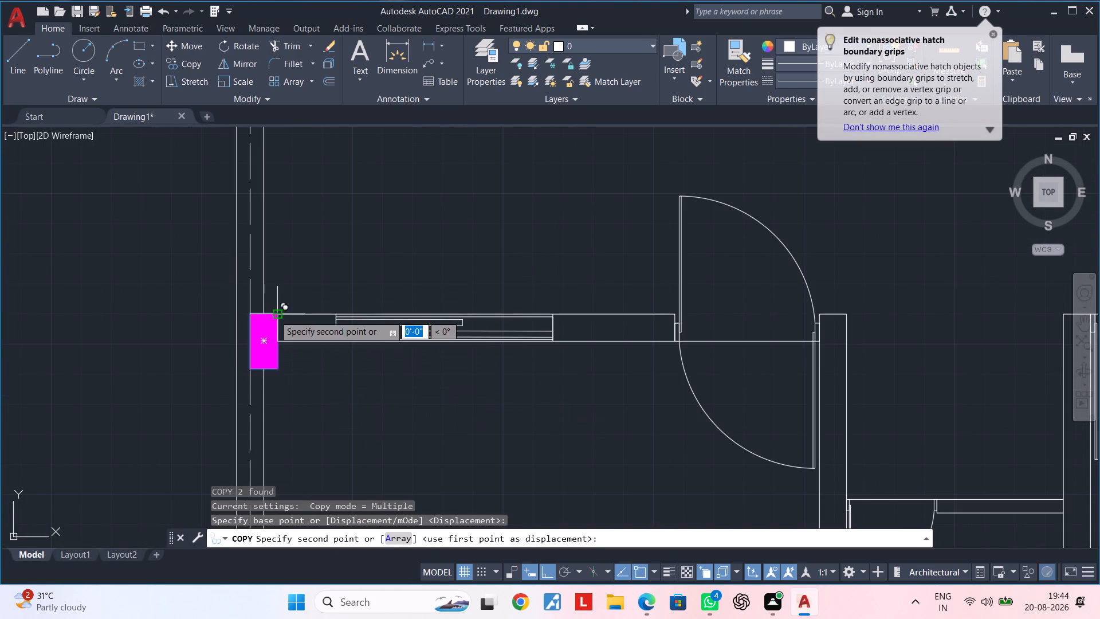
scroll(490, 325, "down", 1)
middle_click_drag(481, 325, 273, 327)
scroll(501, 328, "up", 3)
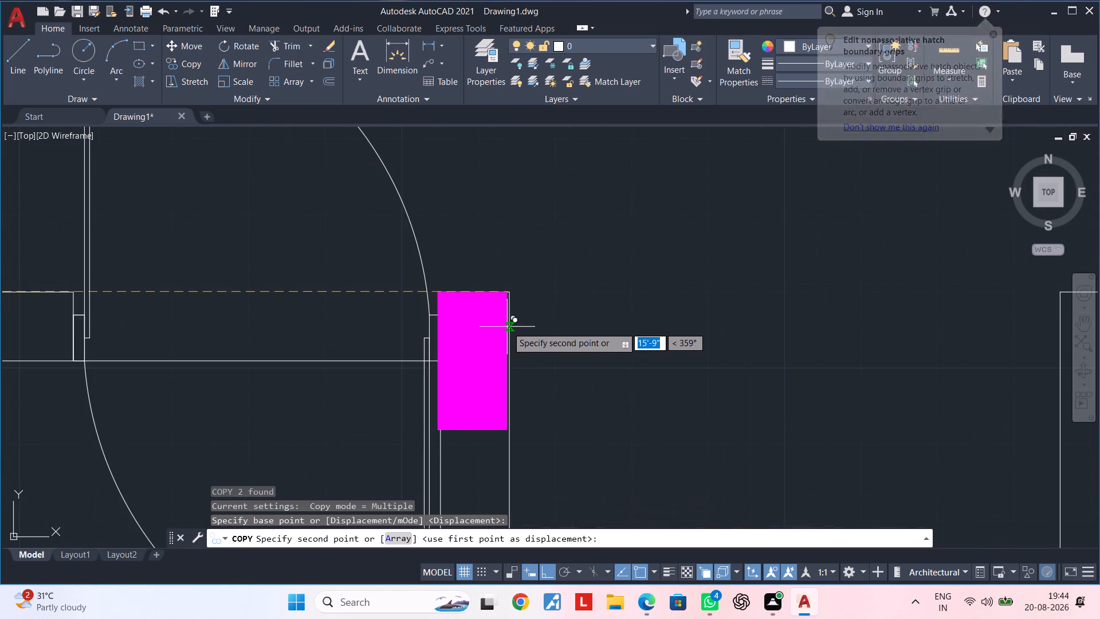
left_click(509, 293)
Place another copy about 22'6" from the original, its top-right corner on the top corner of the next vertical wall.
scroll(520, 307, "down", 3)
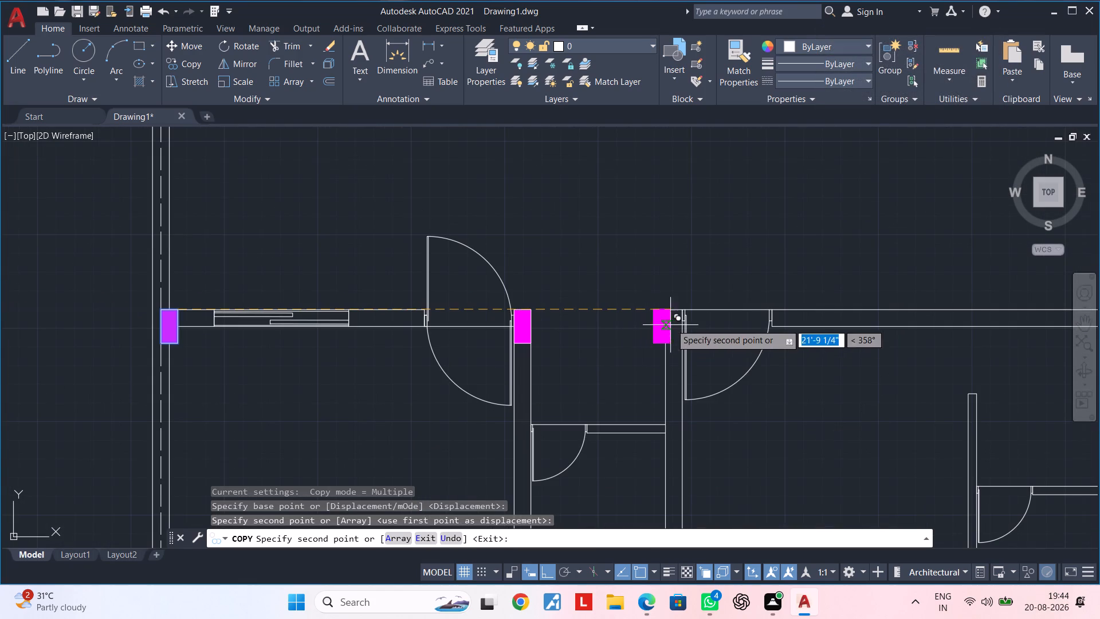
middle_click_drag(670, 321, 568, 353)
scroll(598, 347, "up", 3)
scroll(514, 337, "up", 2)
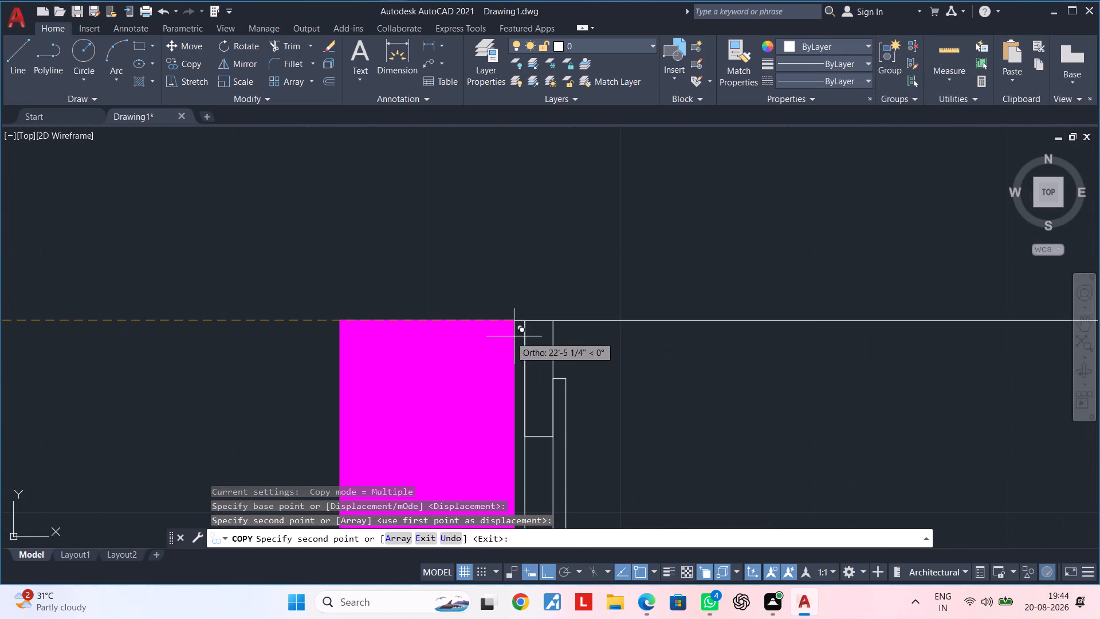
left_click(526, 324)
With Ortho off, place a column copy at the bottom corner of the first vertical wall, its base on the windowed wall's lower face.
scroll(542, 347, "down", 3)
scroll(653, 371, "down", 2)
middle_click_drag(675, 377, 408, 377)
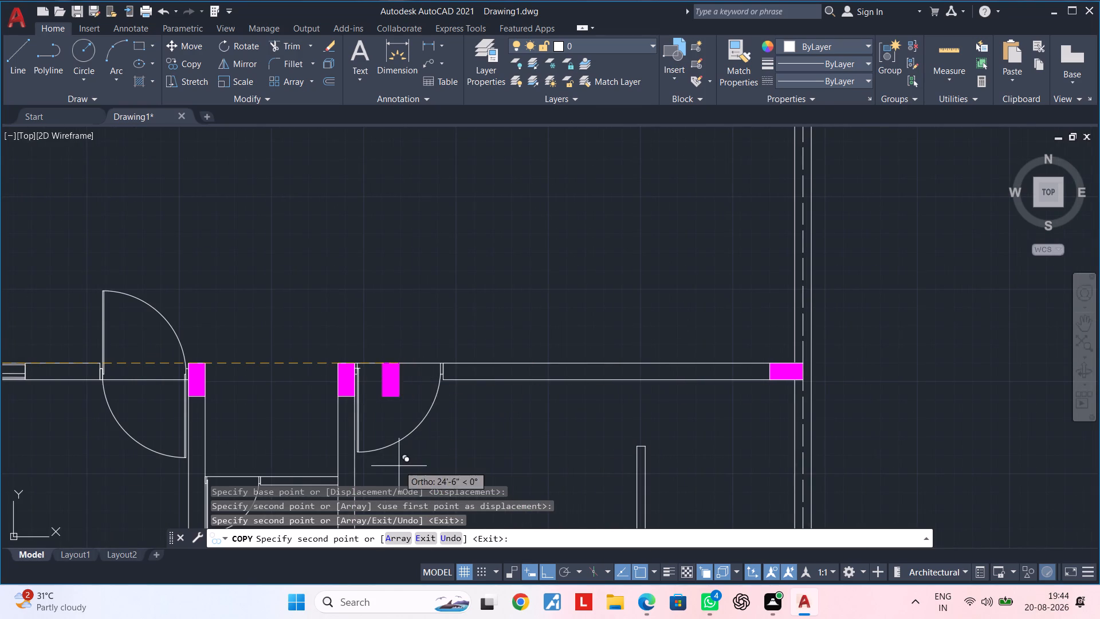
scroll(399, 467, "down", 1)
middle_click_drag(420, 429, 476, 308)
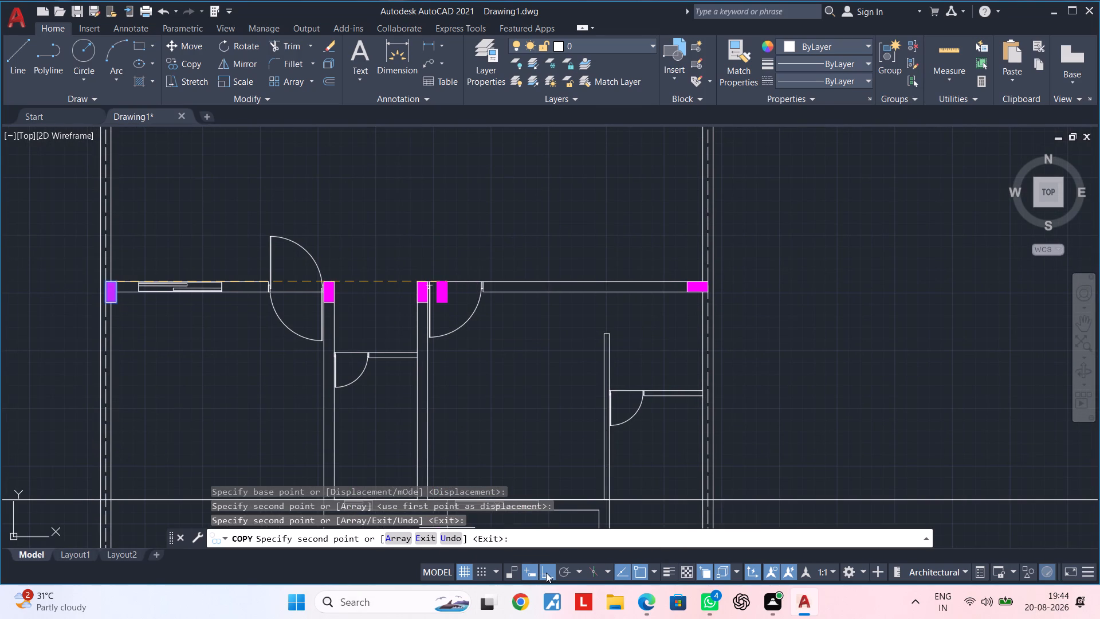
left_click(546, 573)
middle_click_drag(354, 411, 384, 273)
scroll(362, 377, "up", 3)
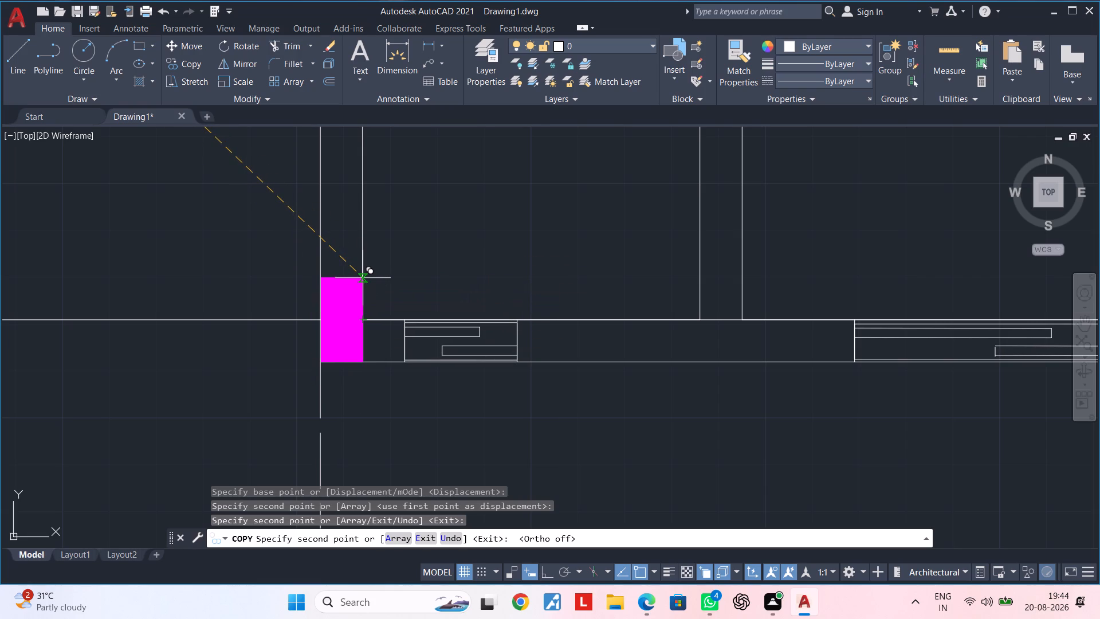
left_click(363, 278)
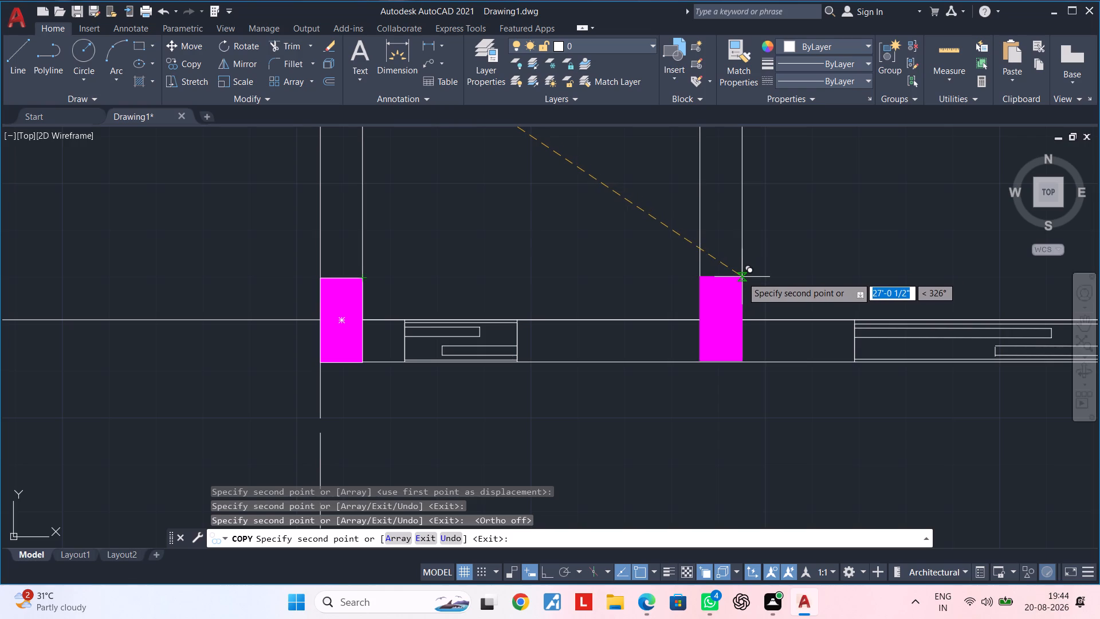
key("Escape")
key("Escape")
Move the new bottom column by its bottom-left corner onto the outer corner of the windowed wall.
middle_click_drag(560, 350, 652, 350)
scroll(425, 351, "up", 1)
left_click(384, 222)
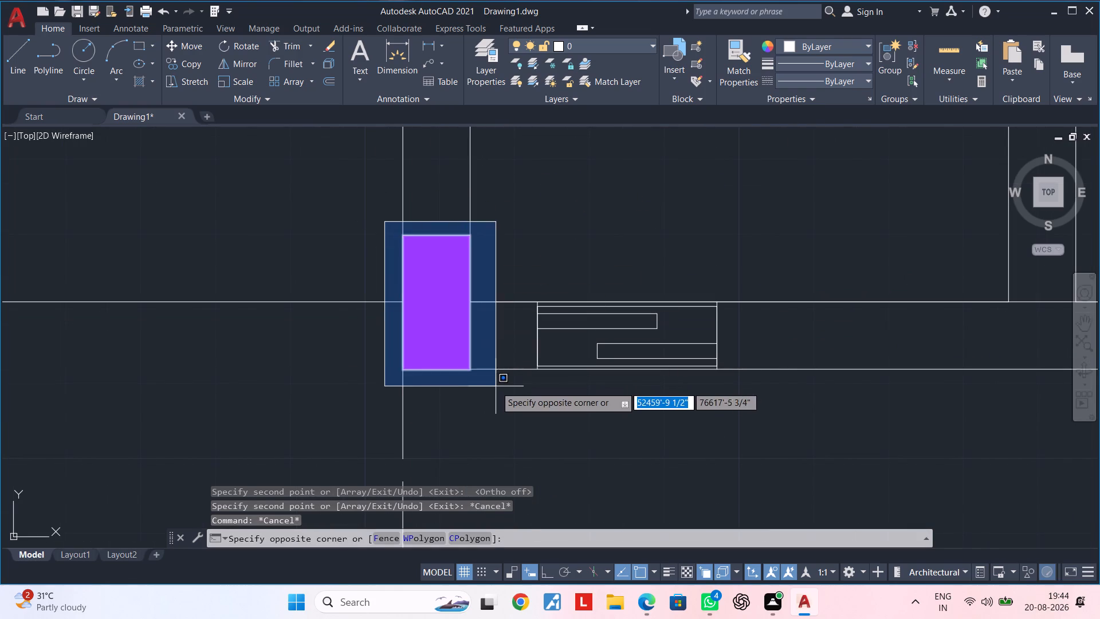
left_click(496, 386)
key("m")
key("space")
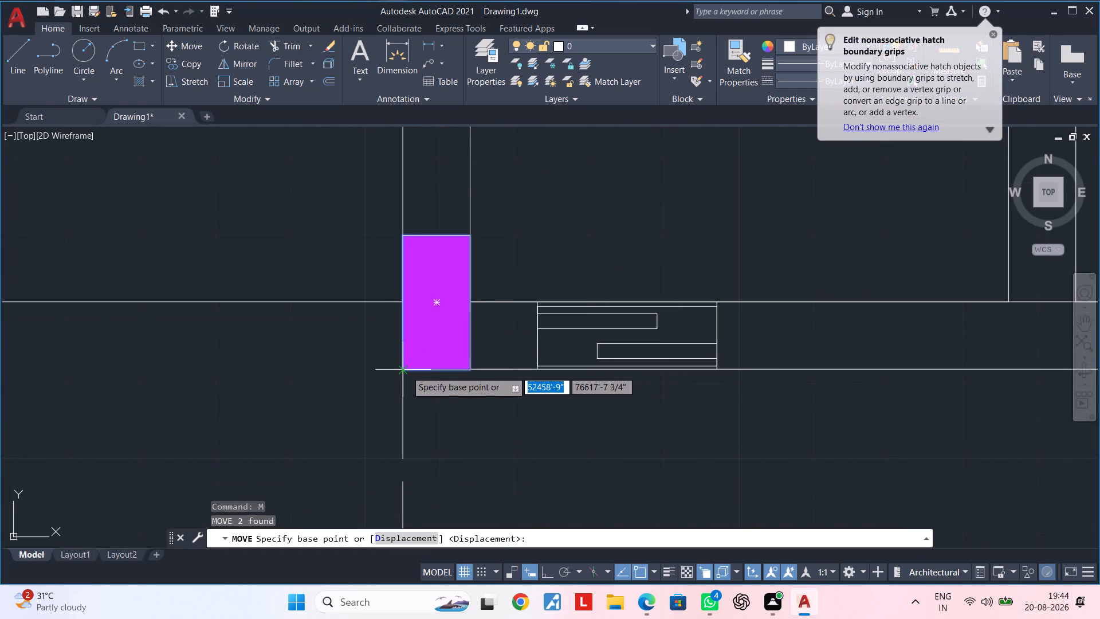
left_click(406, 368)
left_click(402, 370)
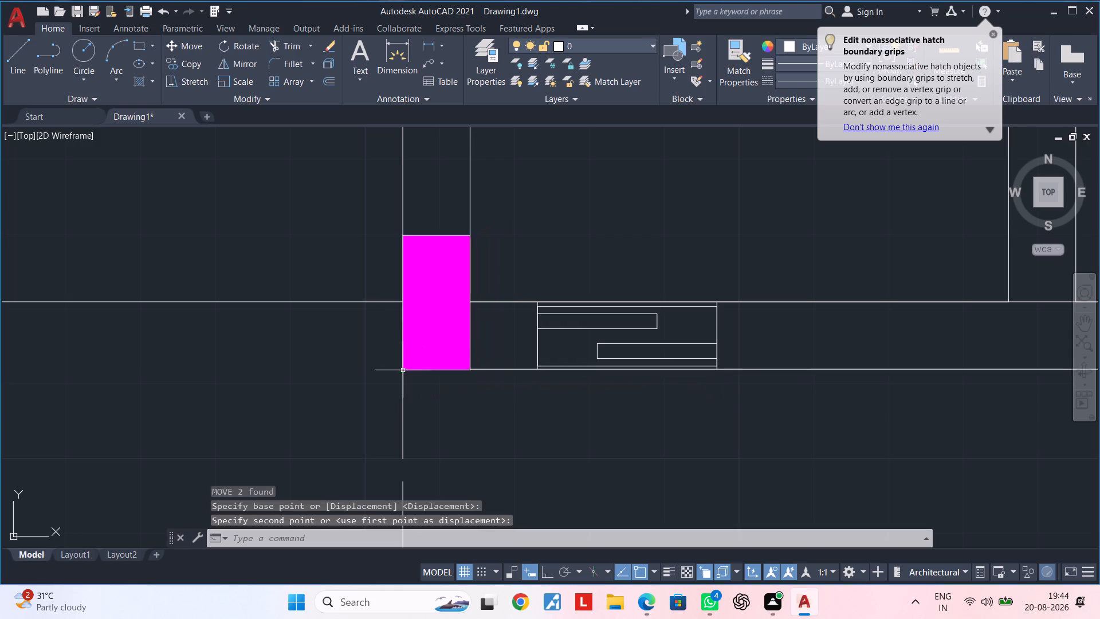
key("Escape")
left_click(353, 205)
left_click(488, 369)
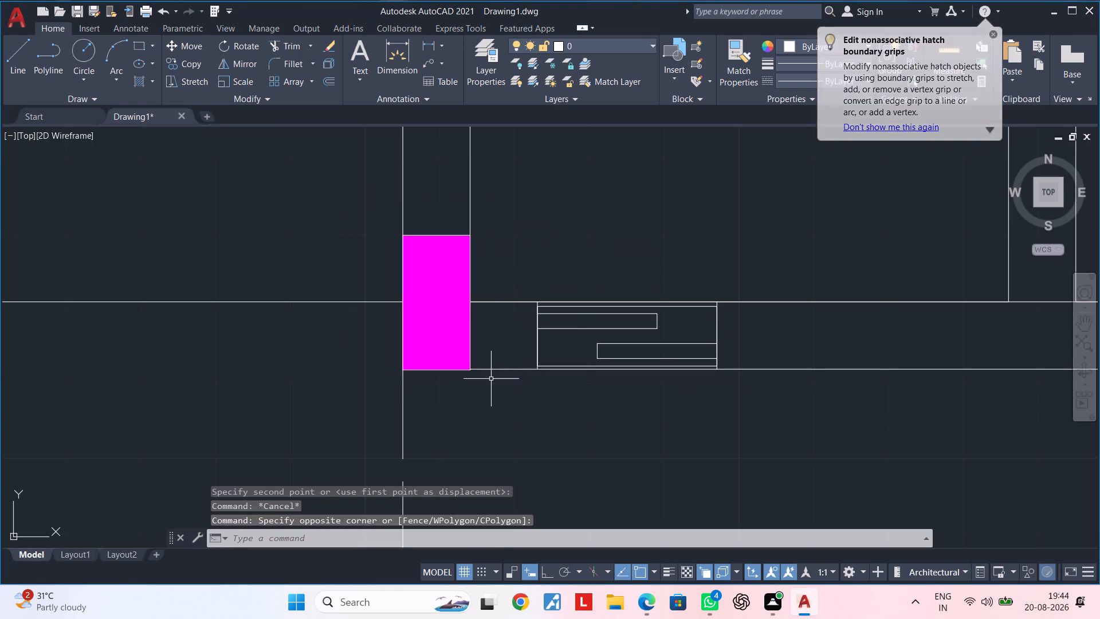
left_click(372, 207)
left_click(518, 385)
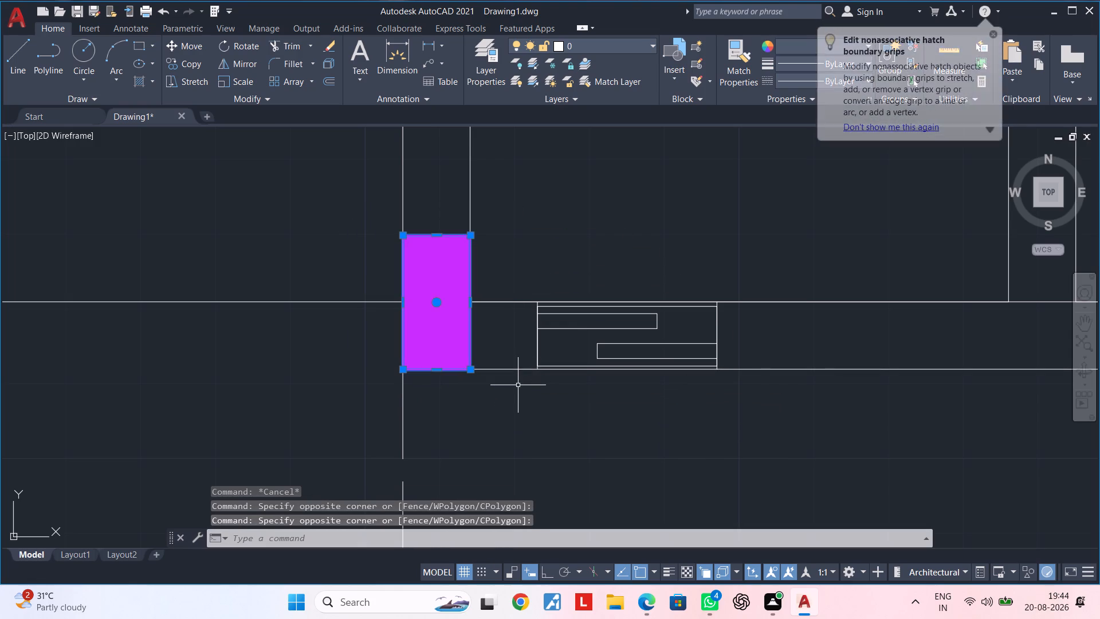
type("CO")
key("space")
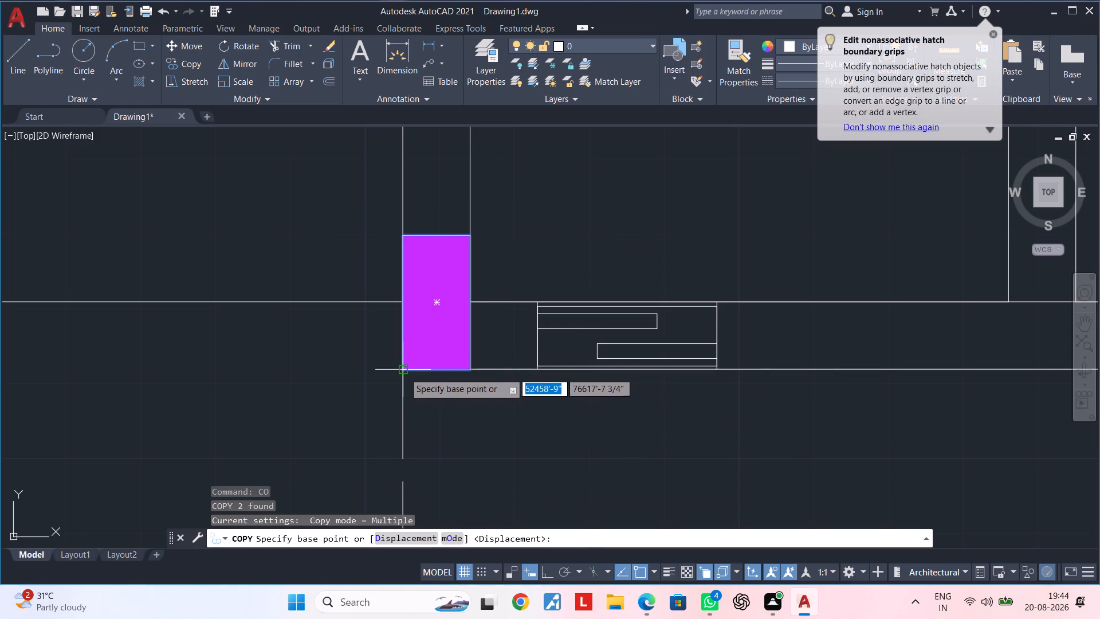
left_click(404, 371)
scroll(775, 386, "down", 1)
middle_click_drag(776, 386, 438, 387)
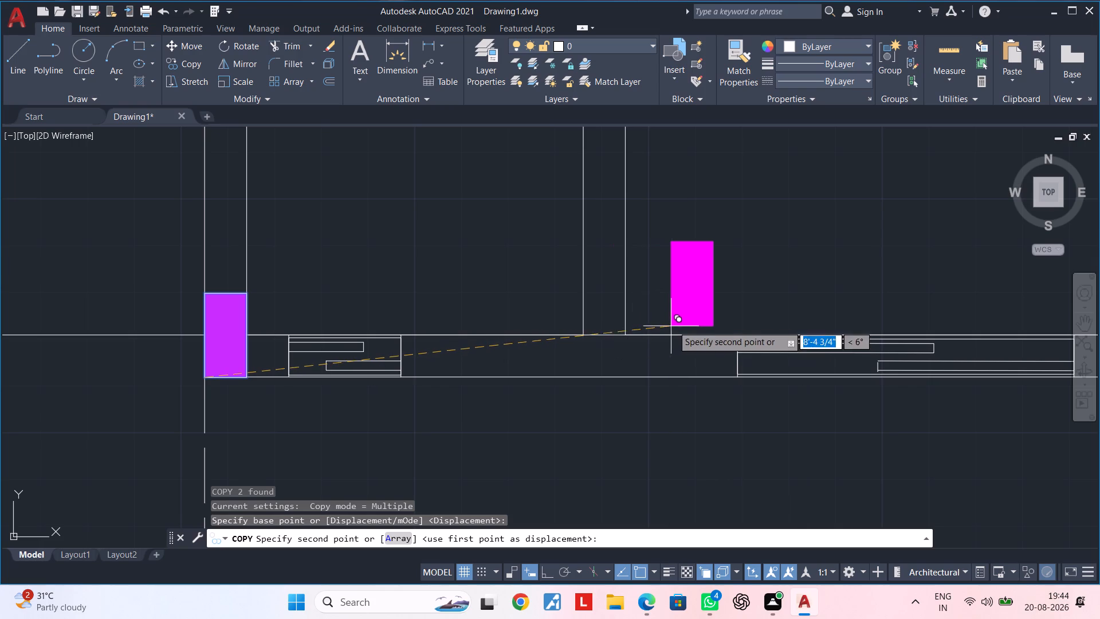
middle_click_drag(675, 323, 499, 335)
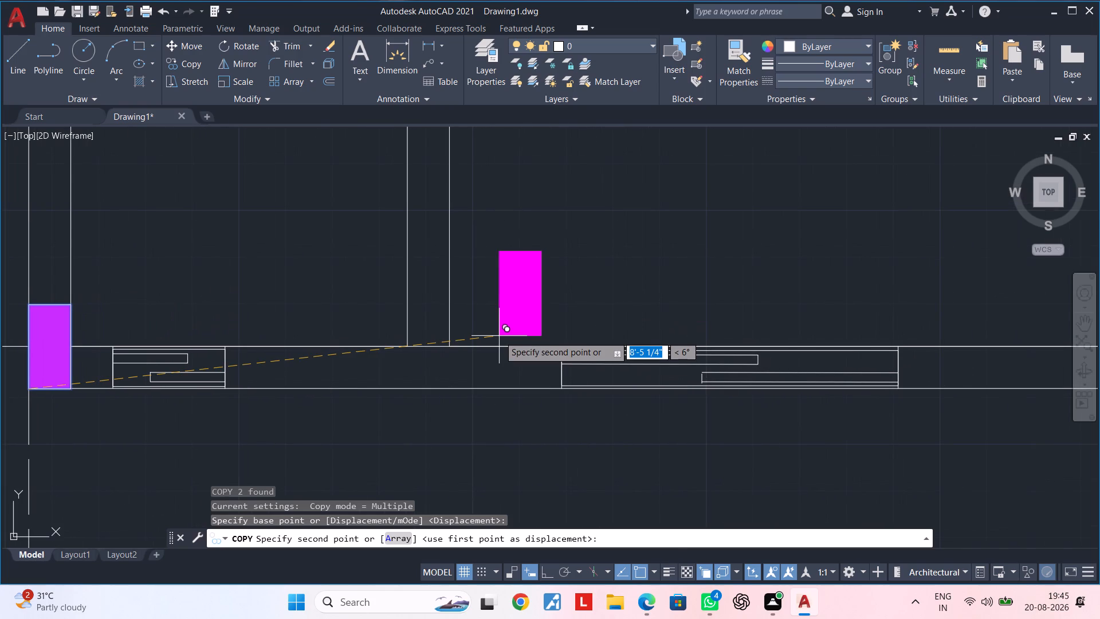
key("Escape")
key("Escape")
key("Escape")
Extend both lines of the middle vertical wall down to the lower face of the bottom windowed wall.
type("EX")
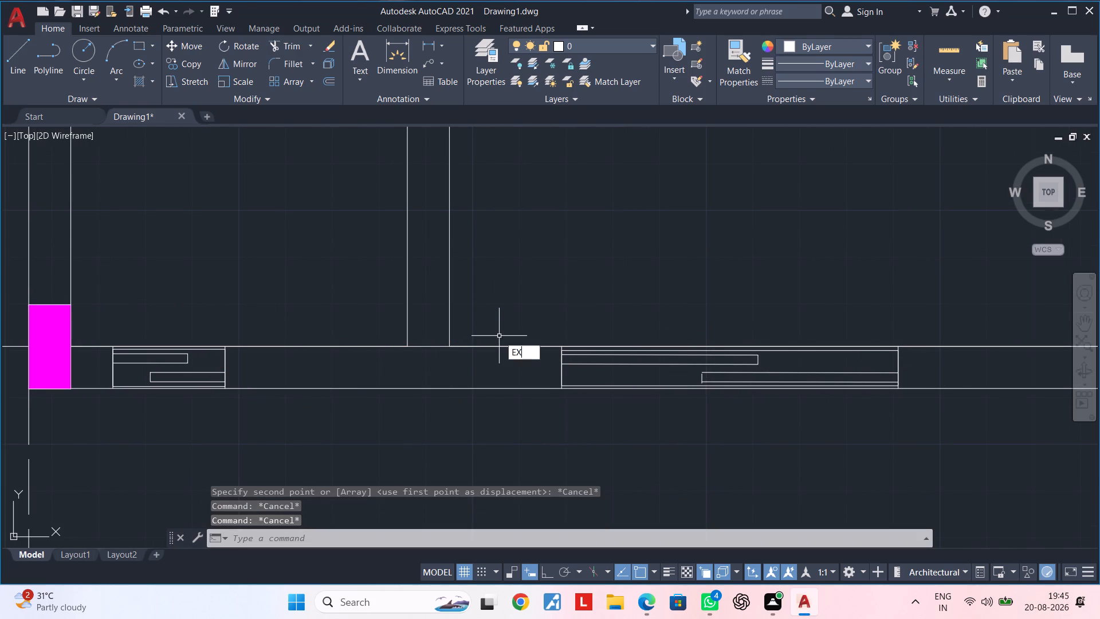
key("space")
left_click(407, 333)
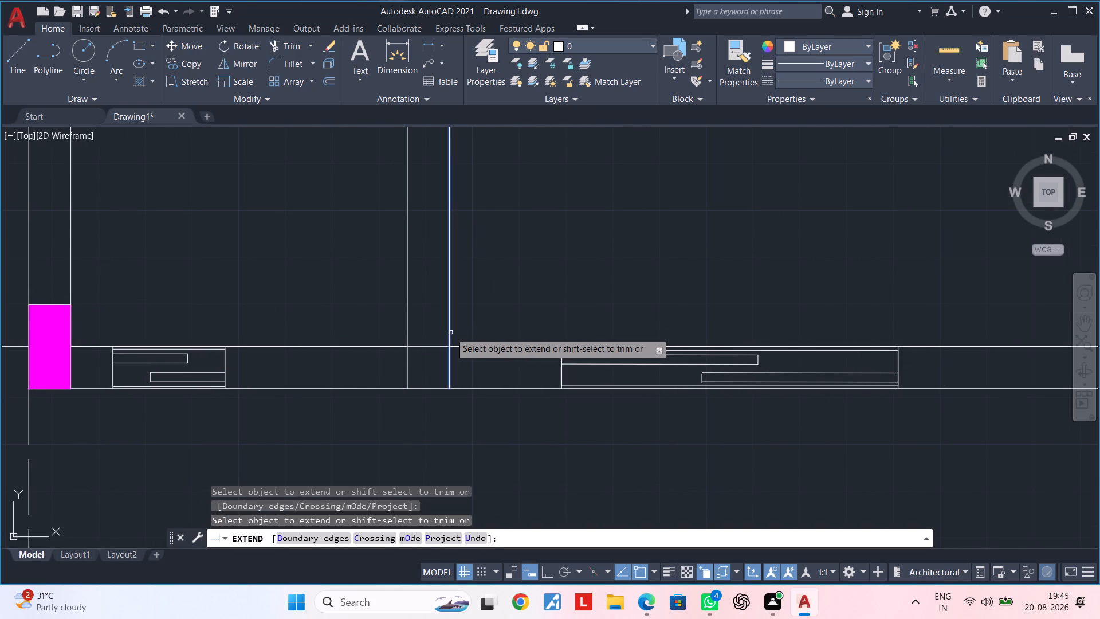
left_click(450, 332)
key("Escape")
key("Escape")
middle_click_drag(433, 338, 510, 340)
key("Escape")
key("Escape")
key("Escape")
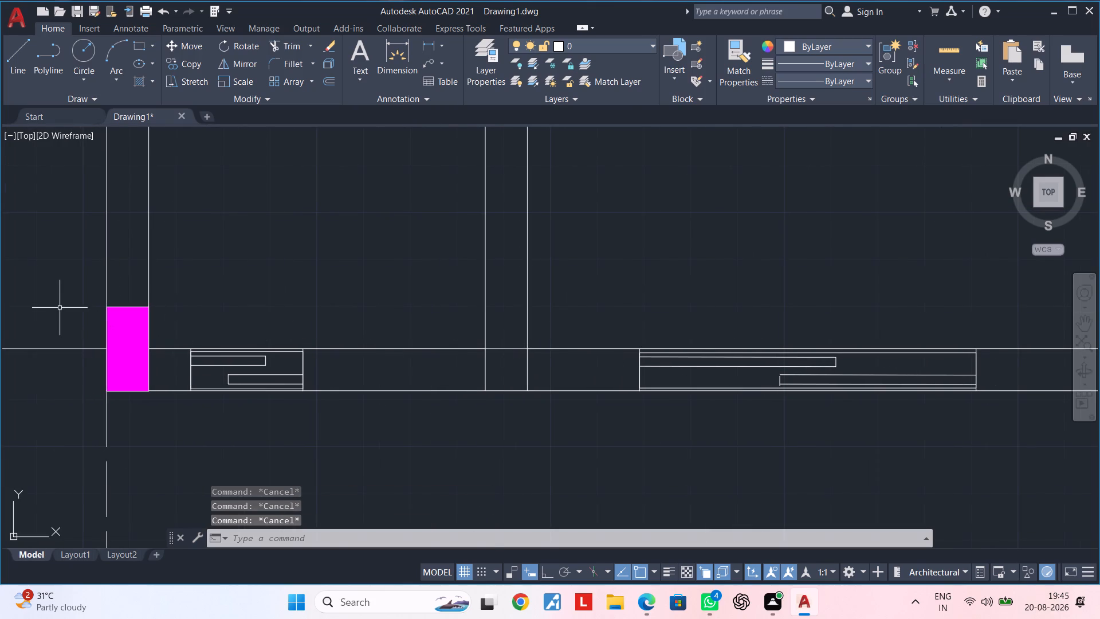
Copy the bottom corner column to the extended middle wall, bottom-left corner where its left line meets the lower wall face.
left_click(76, 285)
left_click(171, 405)
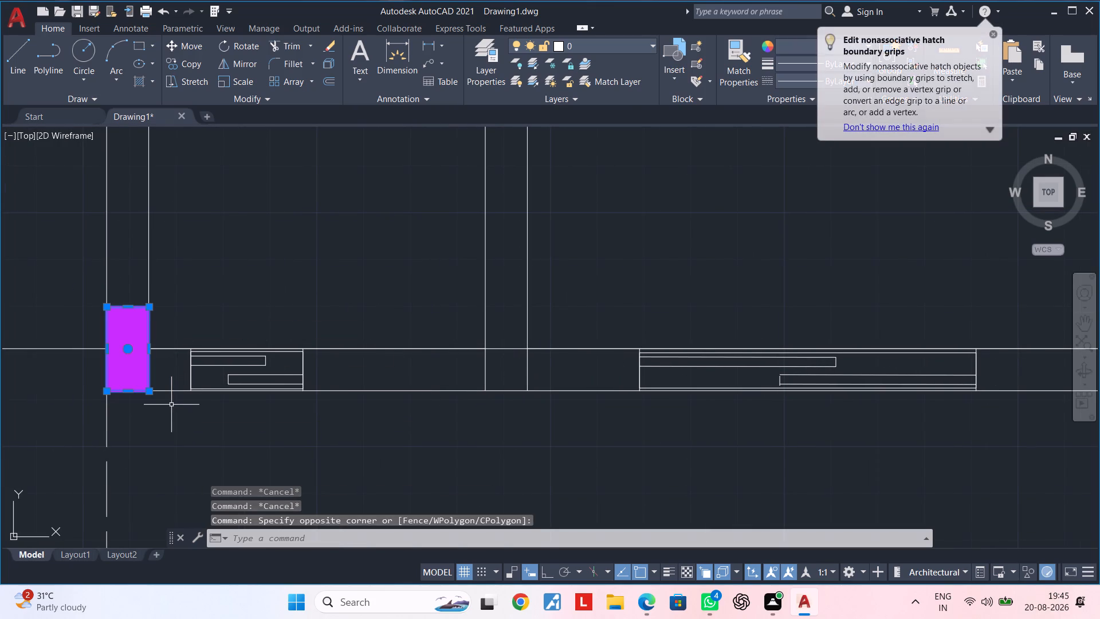
type("CO")
key("space")
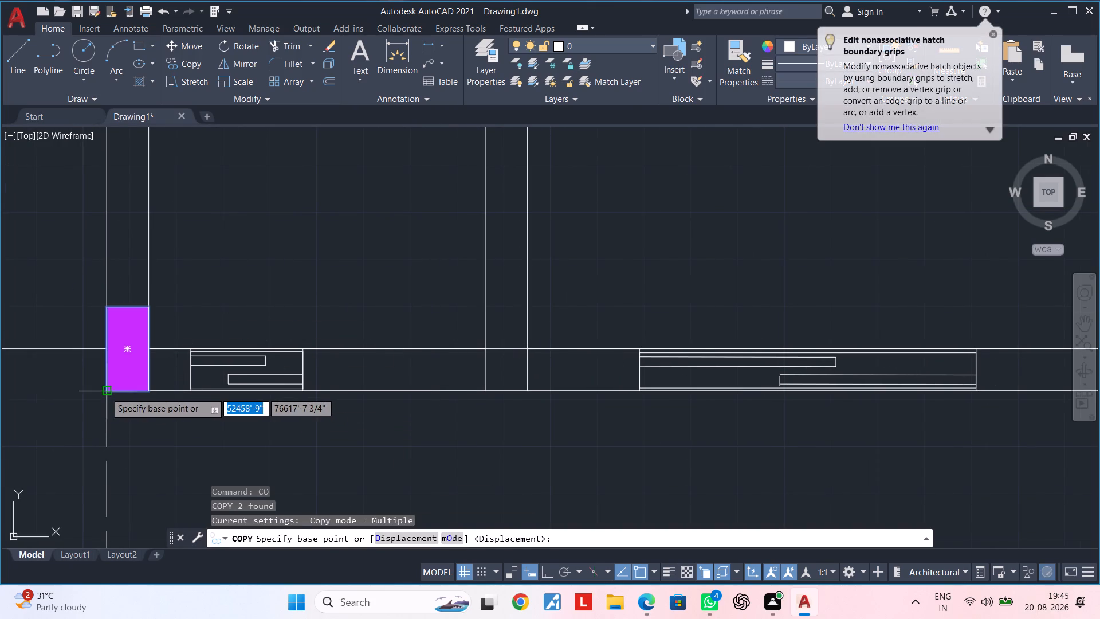
left_click(105, 392)
left_click(481, 390)
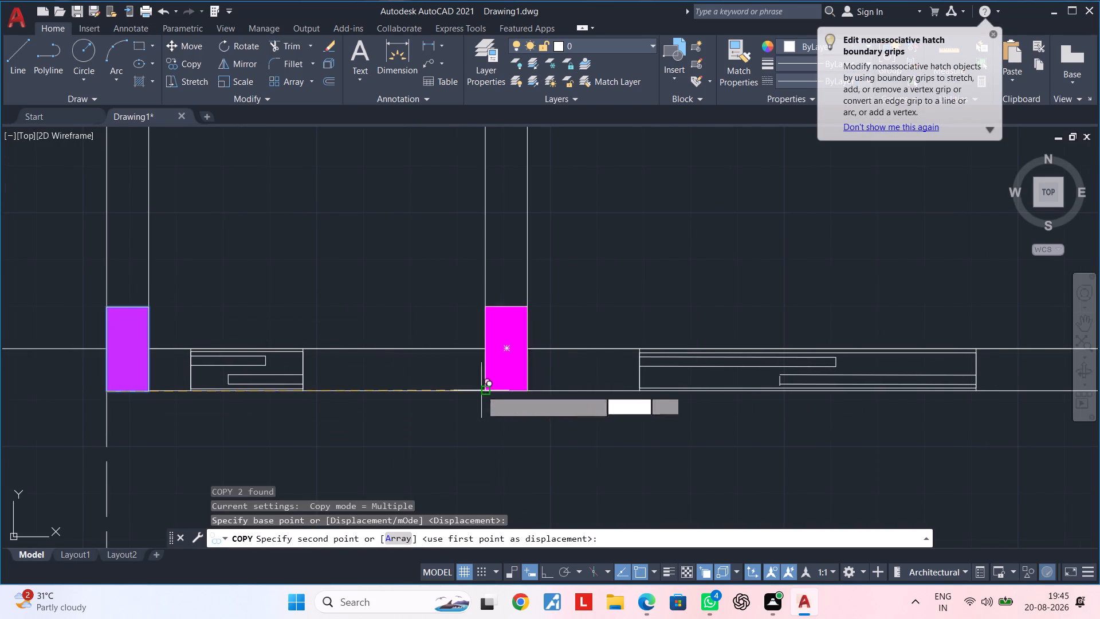
Finish copying and delete the horizontal construction line along the upper face of the bottom windowed wall.
scroll(583, 397, "down", 3)
middle_click_drag(627, 402, 422, 402)
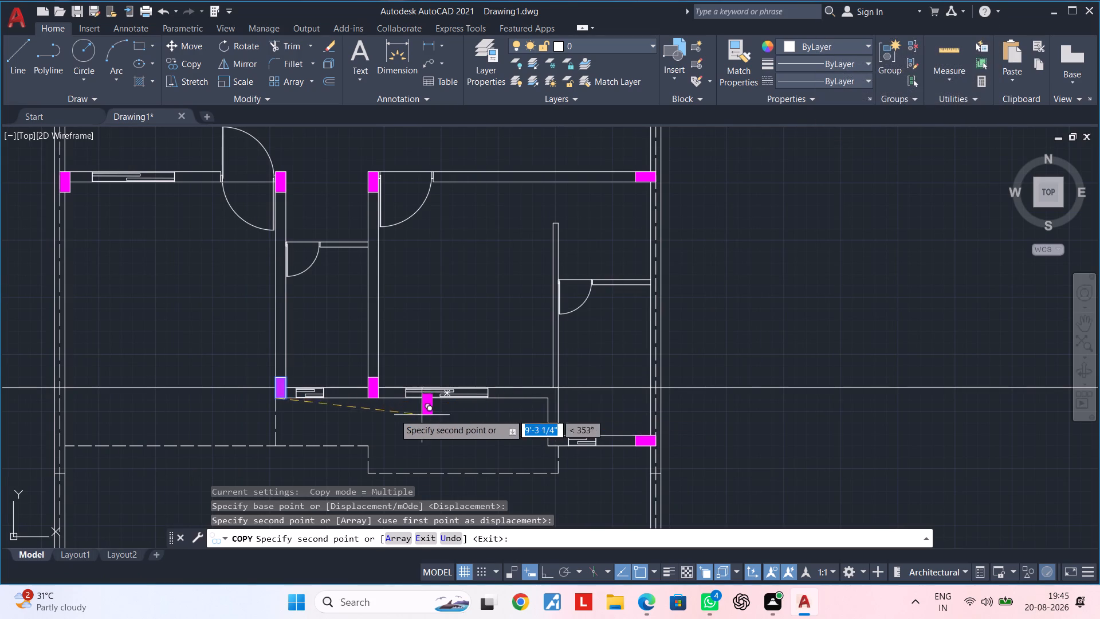
middle_click_drag(220, 411, 543, 404)
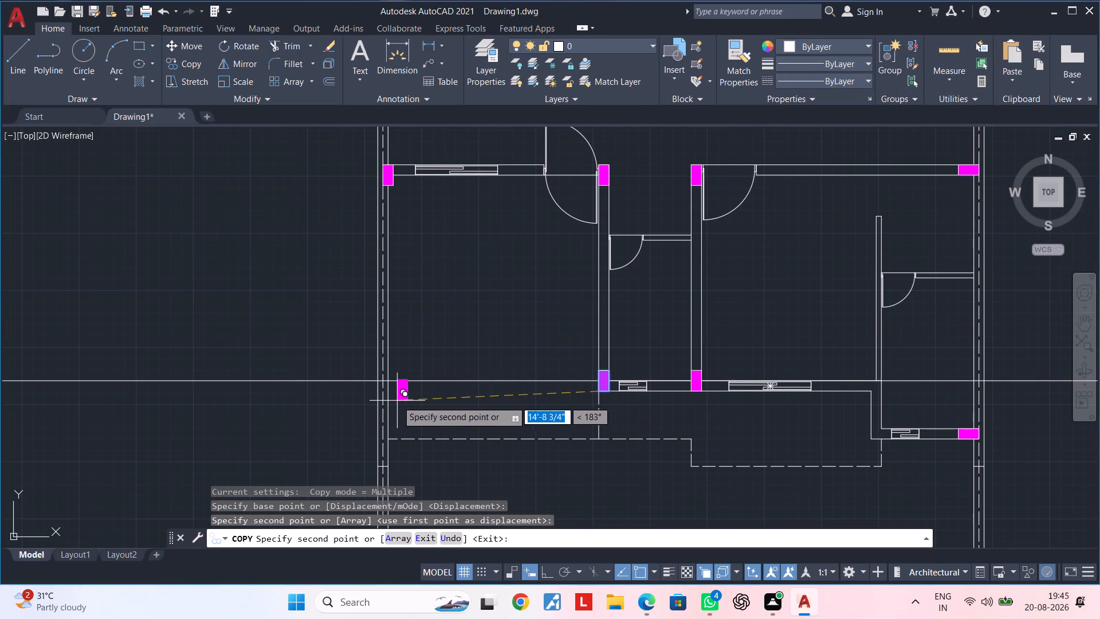
key("Escape")
key("Escape")
key("Escape")
key("Escape")
left_click(488, 381)
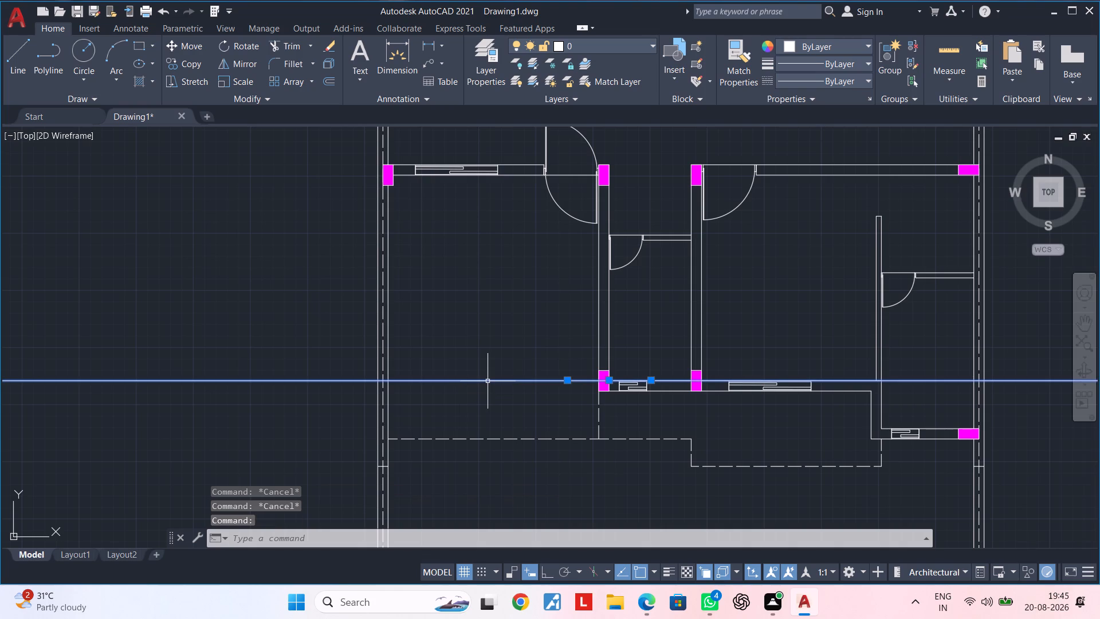
key("Delete")
key("Escape")
key("Escape")
Draw a horizontal construction line through the top edge of the bottom corner column on the first vertical wall.
key("x")
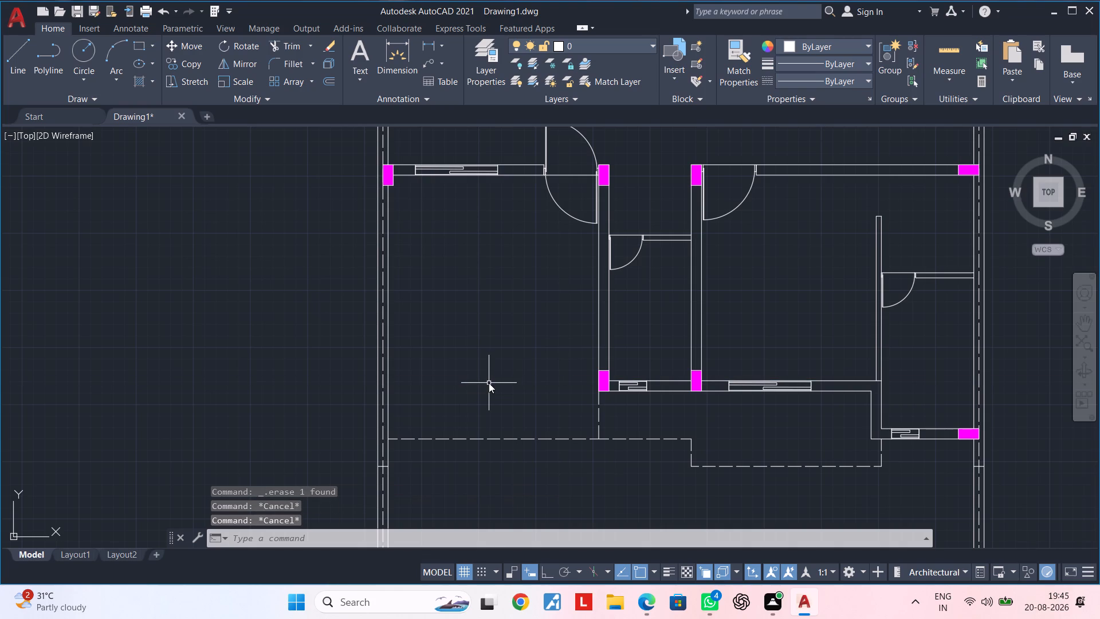
key("l")
key("space")
type("H")
key("space")
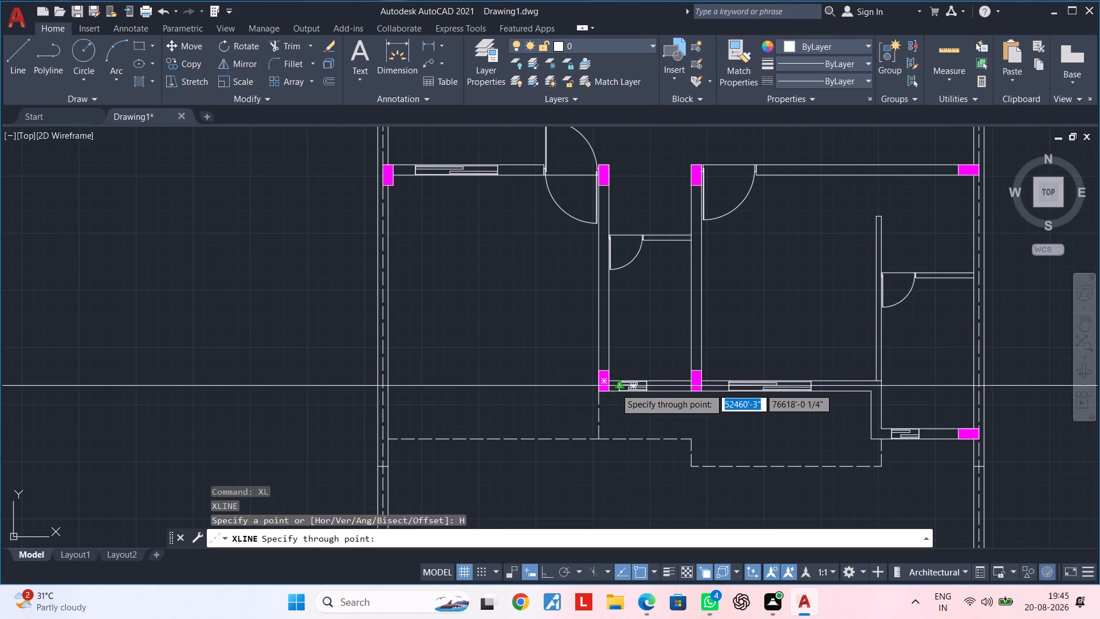
scroll(610, 385, "up", 2)
left_click(576, 353)
scroll(470, 393, "down", 2)
key("Escape")
middle_click_drag(470, 393, 454, 379)
key("Escape")
key("Escape")
Copy the bottom corner column by its top-left corner to where the construction line meets the left outer wall's dashed centreline.
scroll(486, 373, "up", 3)
left_click(501, 306)
left_click(576, 452)
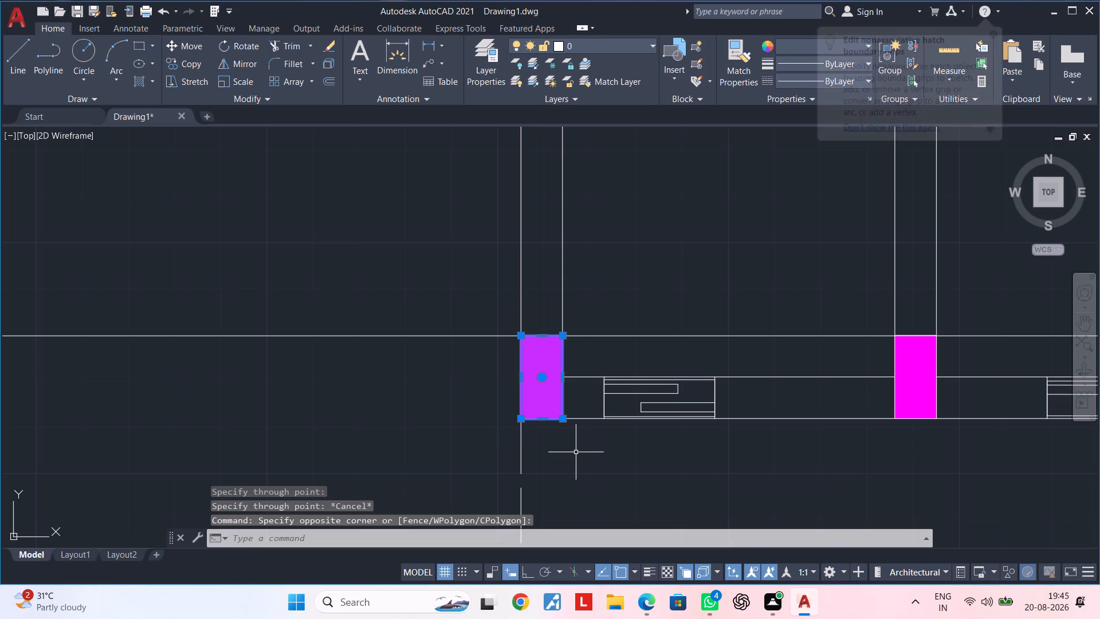
type("CO")
key("space")
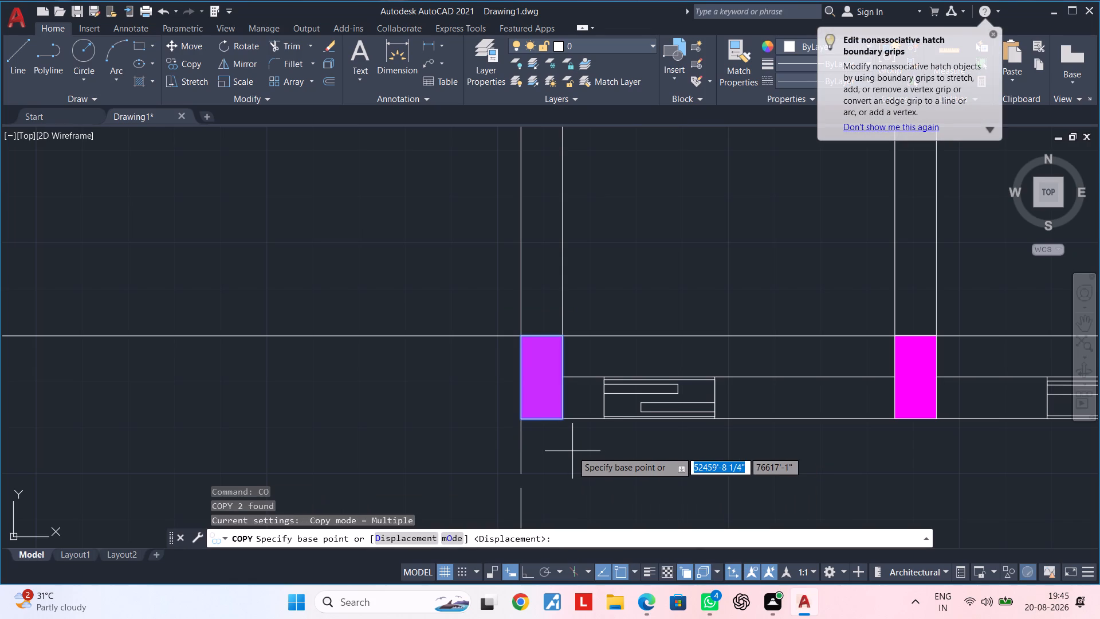
left_click(518, 337)
scroll(239, 365, "down", 3)
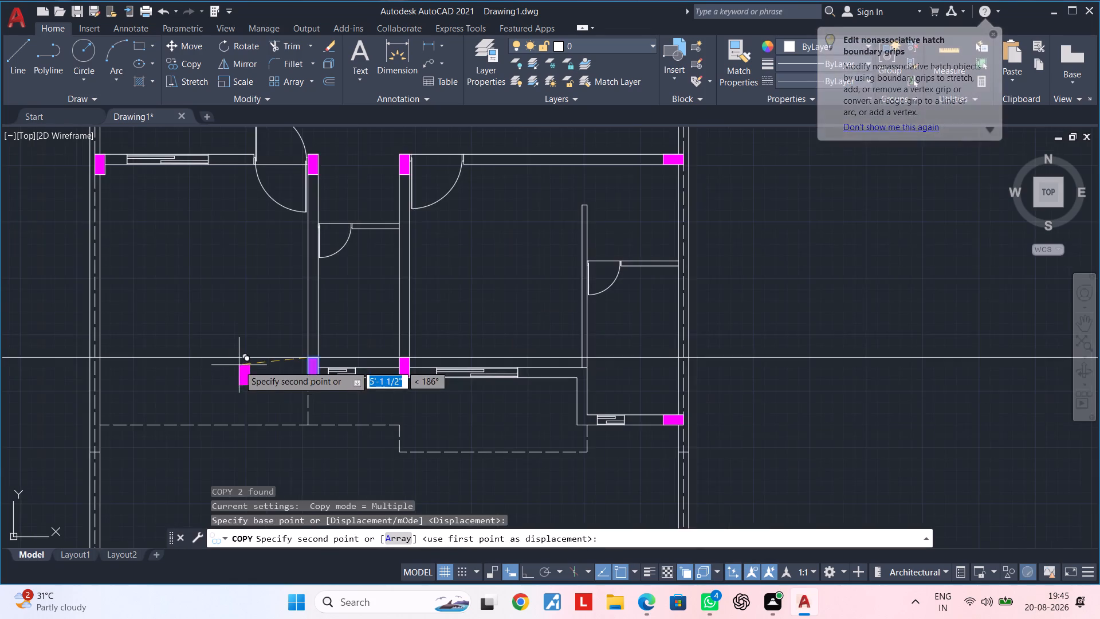
middle_click_drag(309, 373, 588, 377)
scroll(400, 365, "up", 3)
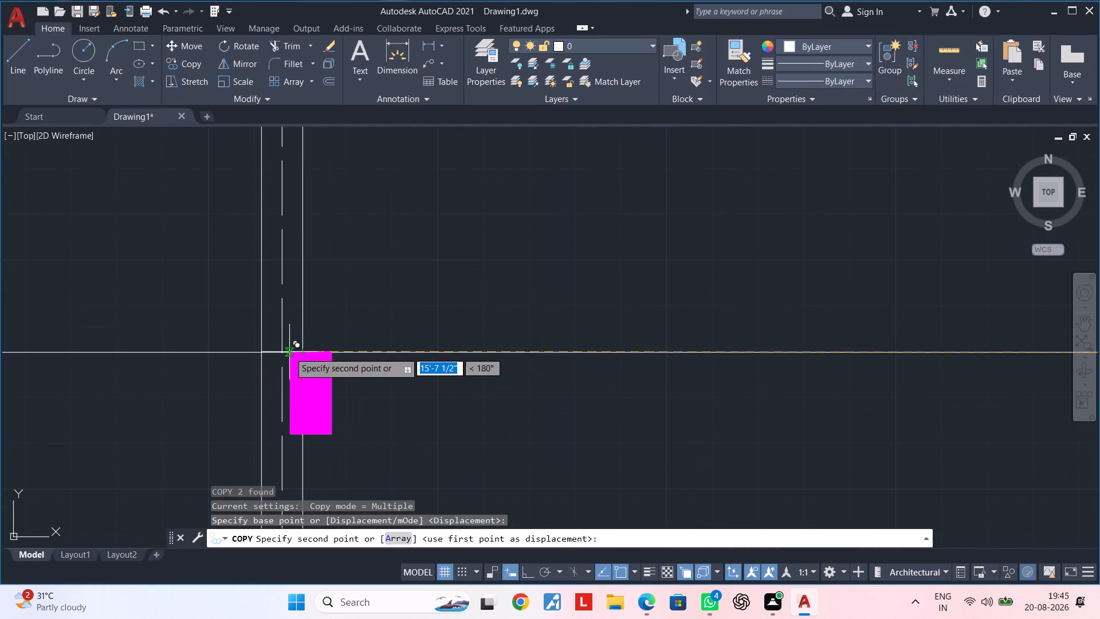
left_click(282, 352)
key("Escape")
key("Escape")
Delete the horizontal construction line used to align the left outer wall's column.
left_click(449, 372)
left_click(429, 348)
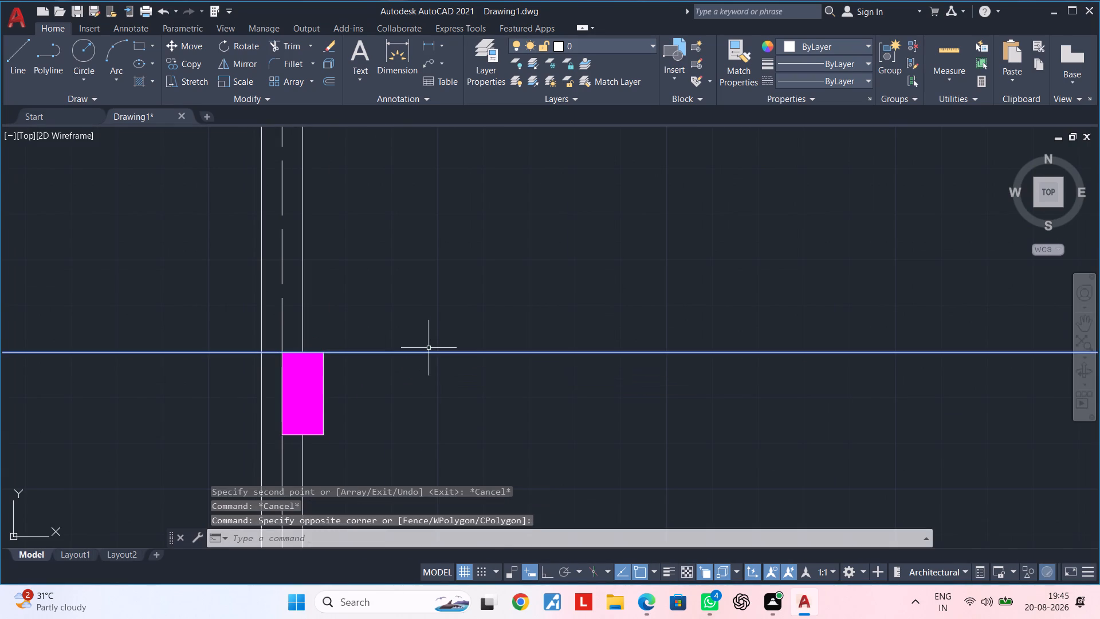
key("Delete")
Copy the lower-right horizontal column by its top-right corner to the upper corner where the windowed wall meets the right-hand room's wall.
scroll(494, 373, "down", 3)
middle_click_drag(579, 382, 300, 380)
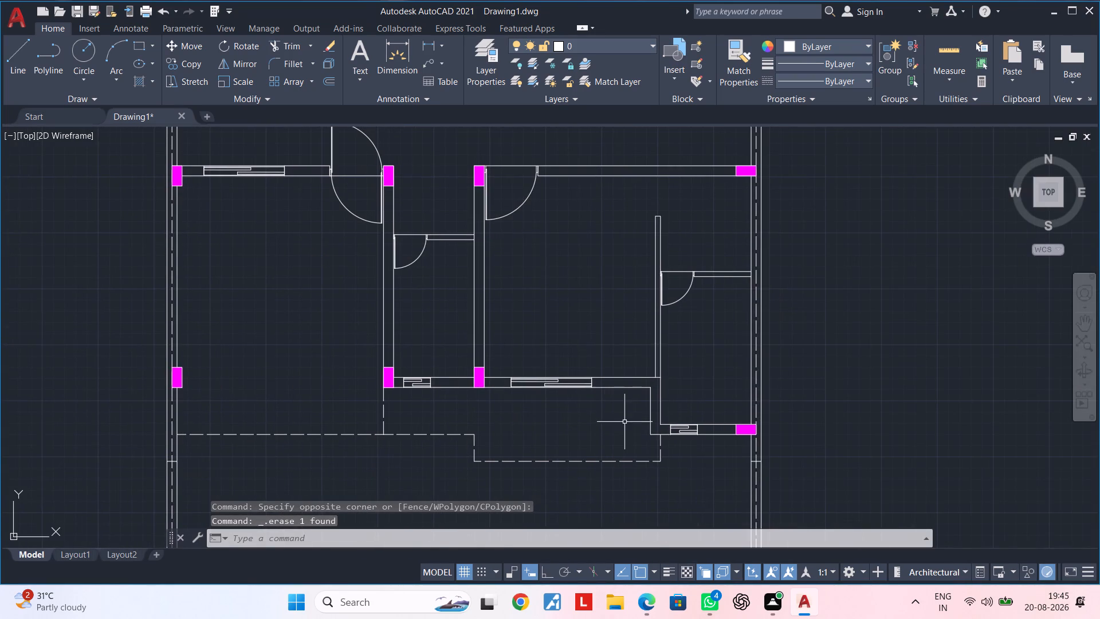
middle_click_drag(622, 425, 525, 408)
middle_click_drag(620, 453, 555, 433)
scroll(579, 412, "up", 1)
middle_click_drag(569, 414, 545, 429)
scroll(545, 426, "up", 1)
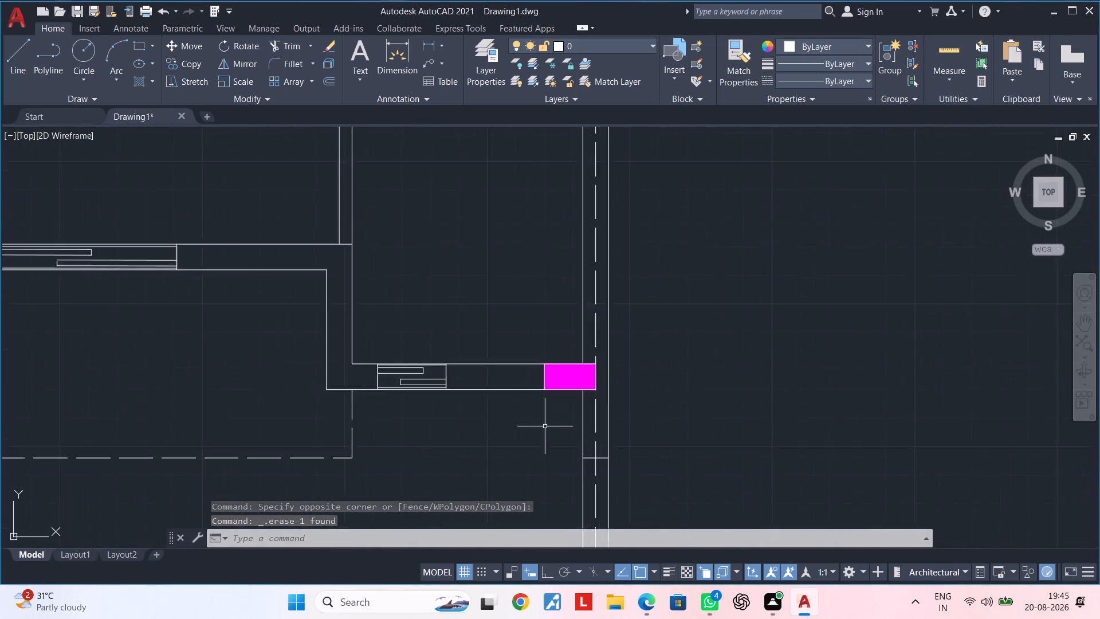
scroll(545, 426, "up", 1)
left_click(508, 301)
left_click(642, 414)
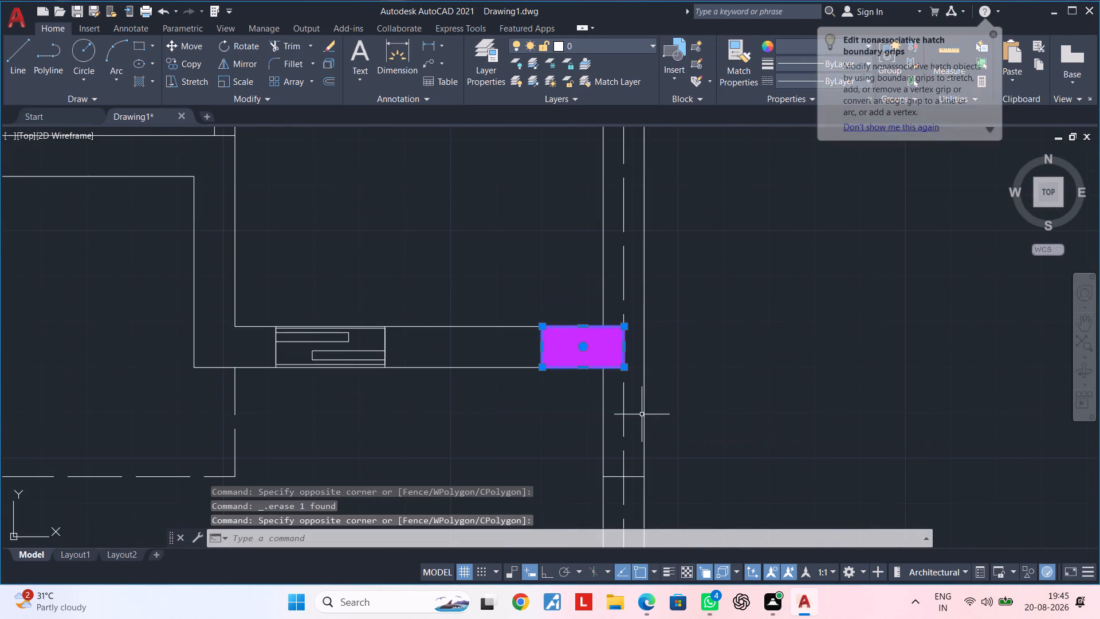
type("CO")
key("space")
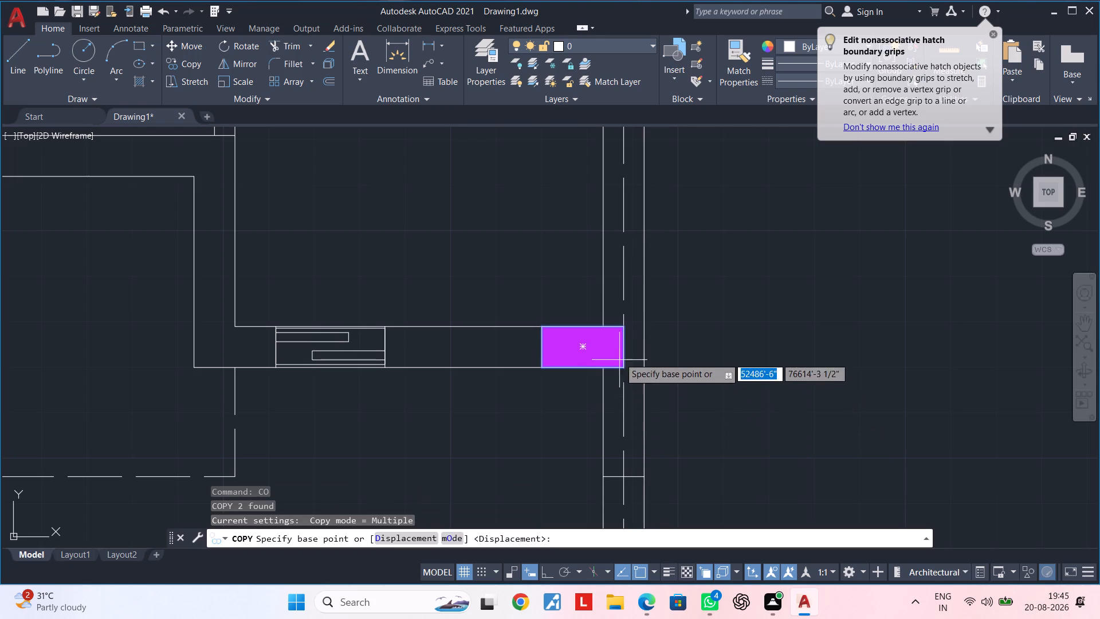
left_click(624, 329)
middle_click_drag(399, 316, 486, 400)
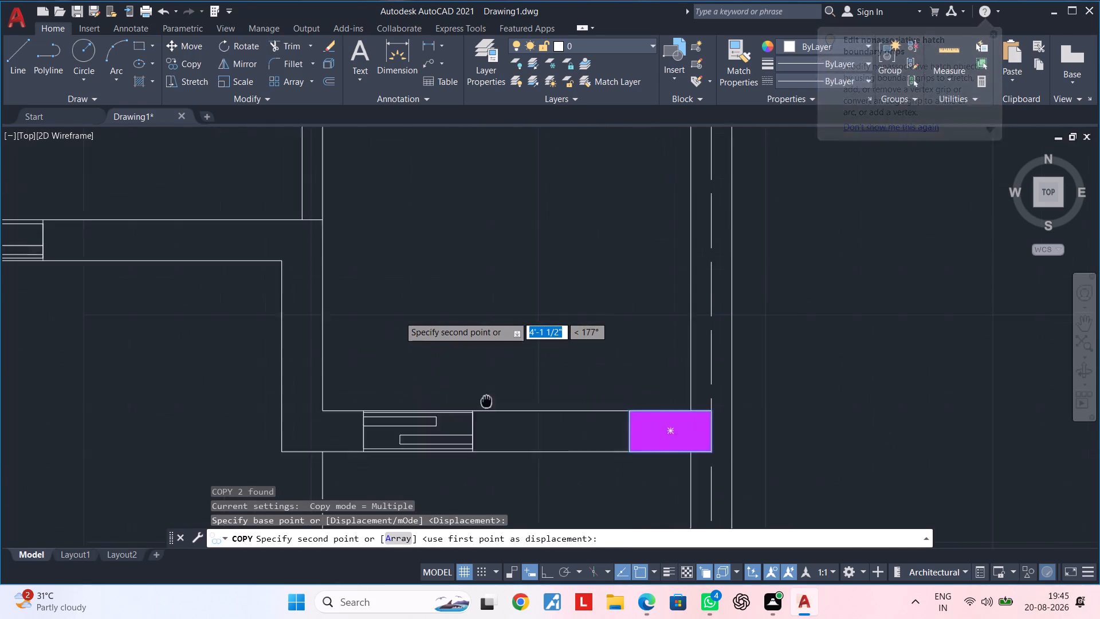
middle_click_drag(486, 400, 532, 437)
left_click(368, 259)
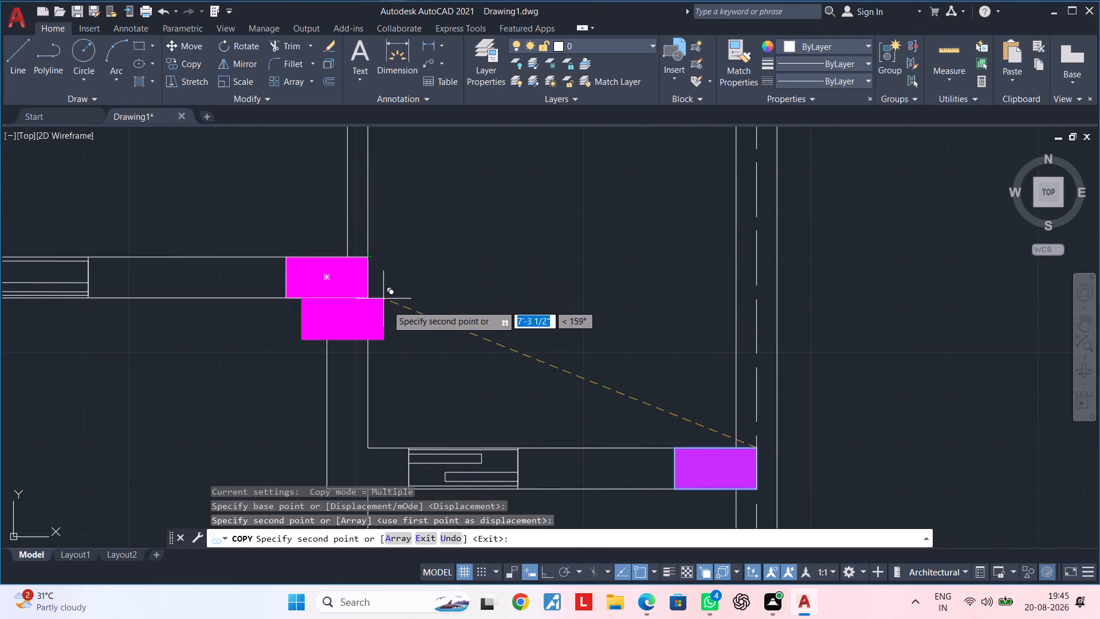
Place another copy of the horizontal column freehand near the bottom-left corner of the outer boundary wall.
scroll(393, 315, "down", 3)
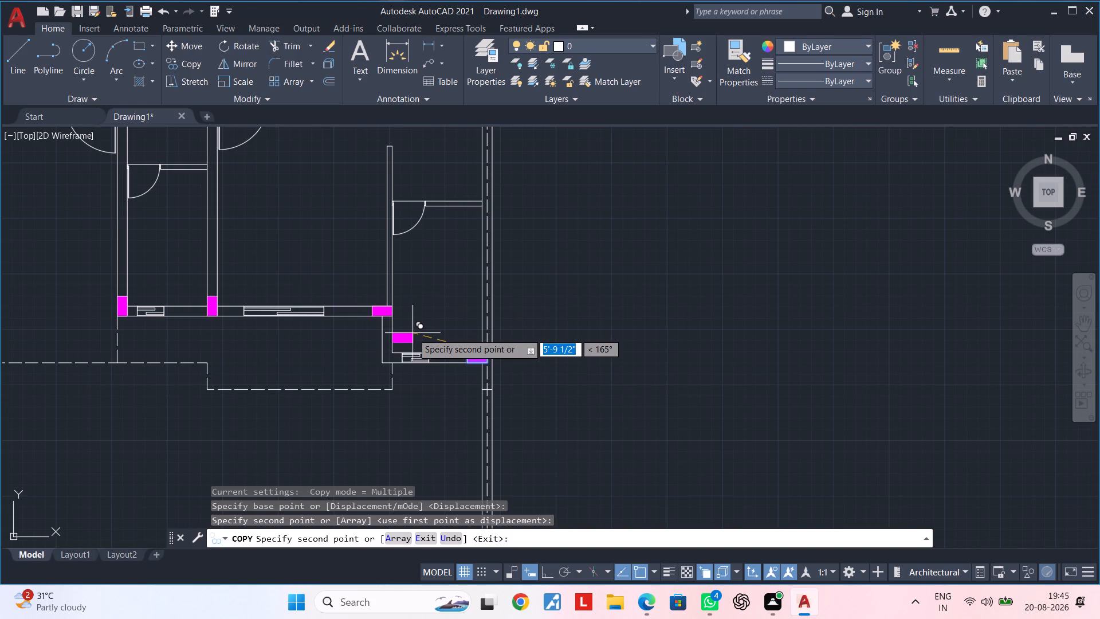
scroll(414, 333, "down", 2)
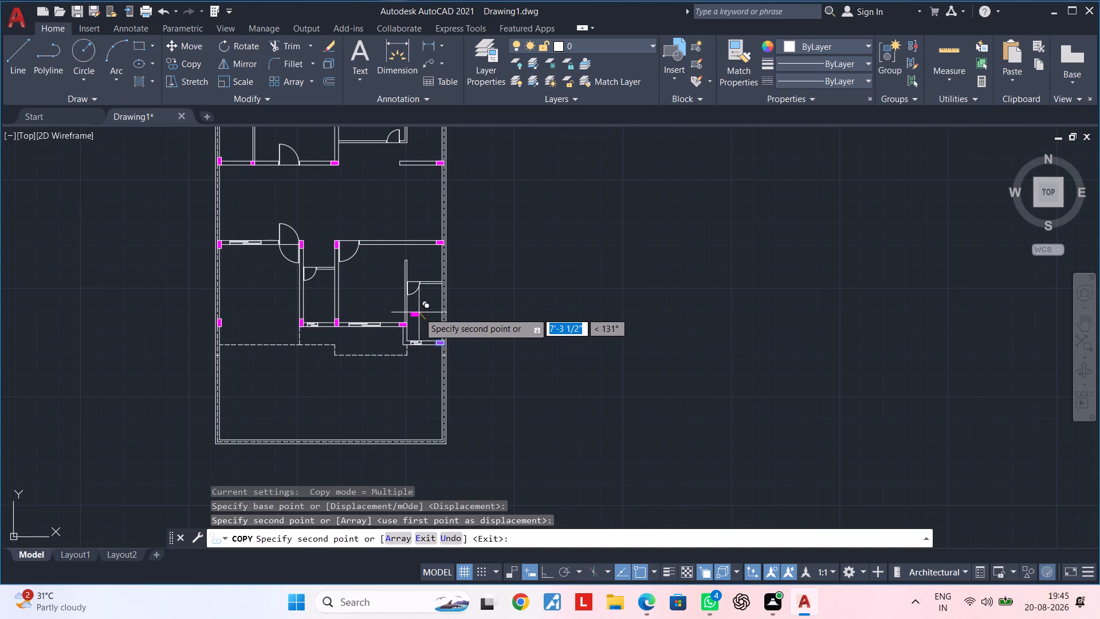
middle_click_drag(419, 319, 418, 455)
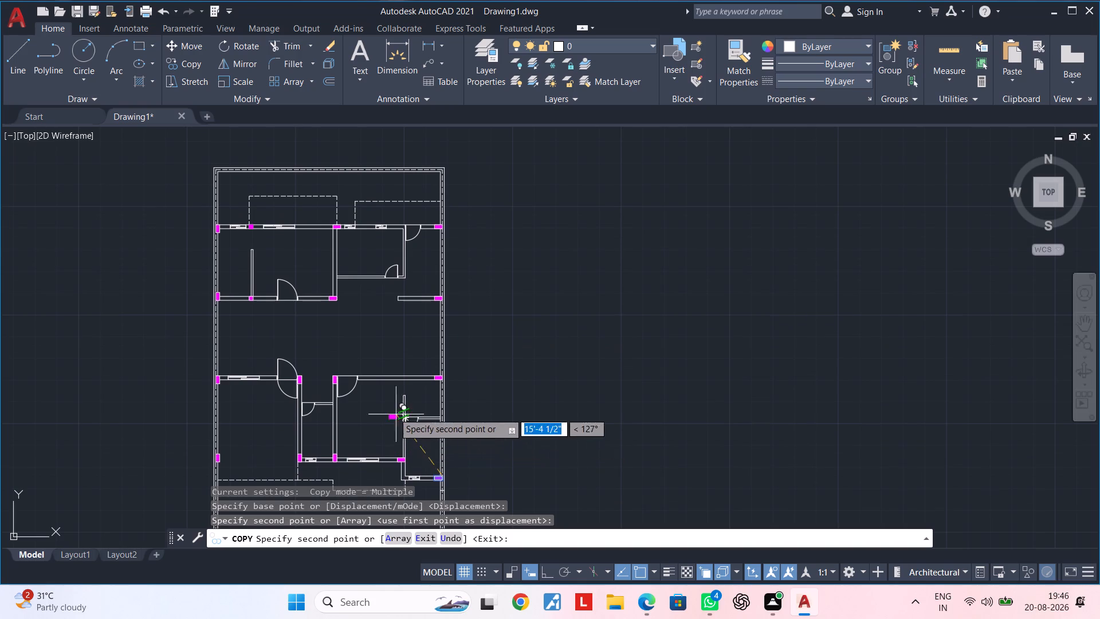
middle_click_drag(394, 413, 447, 266)
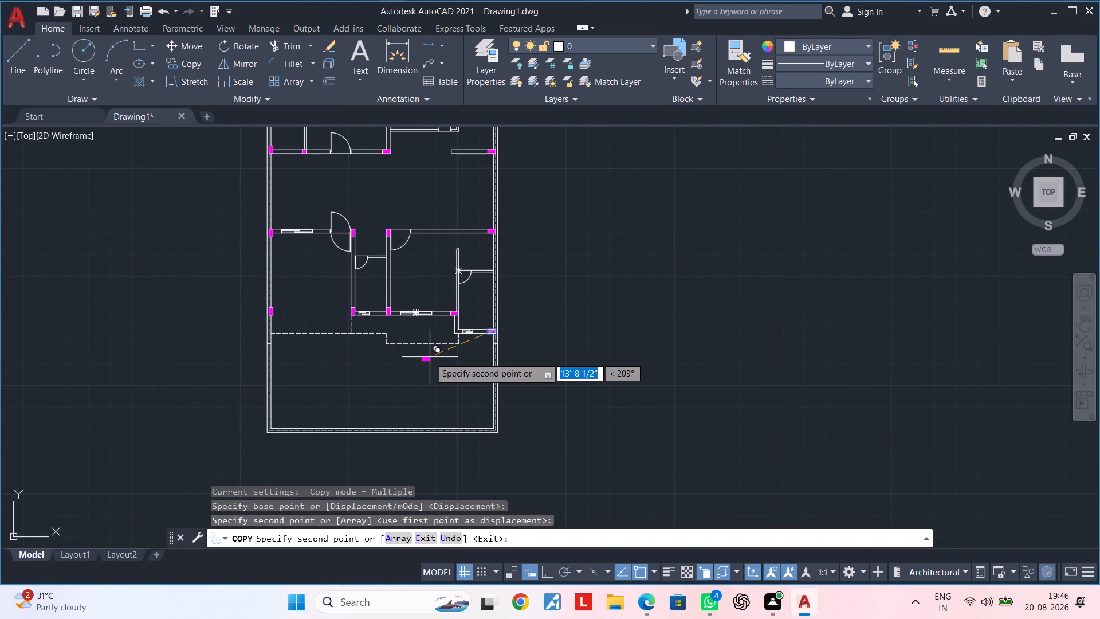
scroll(270, 430, "up", 3)
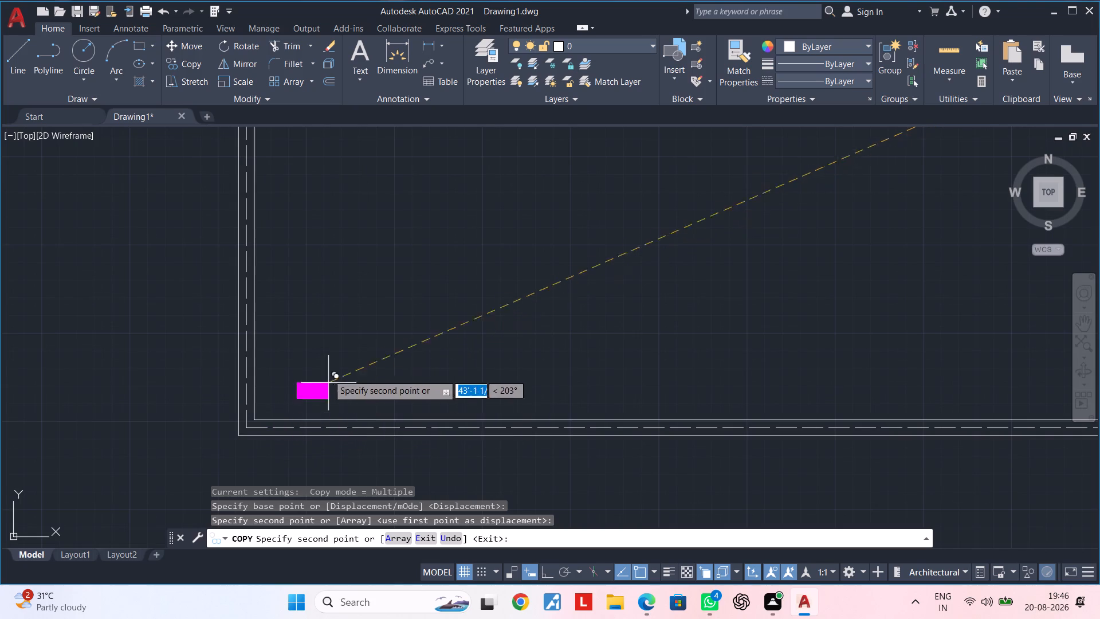
scroll(328, 369, "down", 1)
middle_click_drag(328, 369, 327, 461)
middle_click_drag(333, 428, 404, 280)
scroll(384, 358, "up", 2)
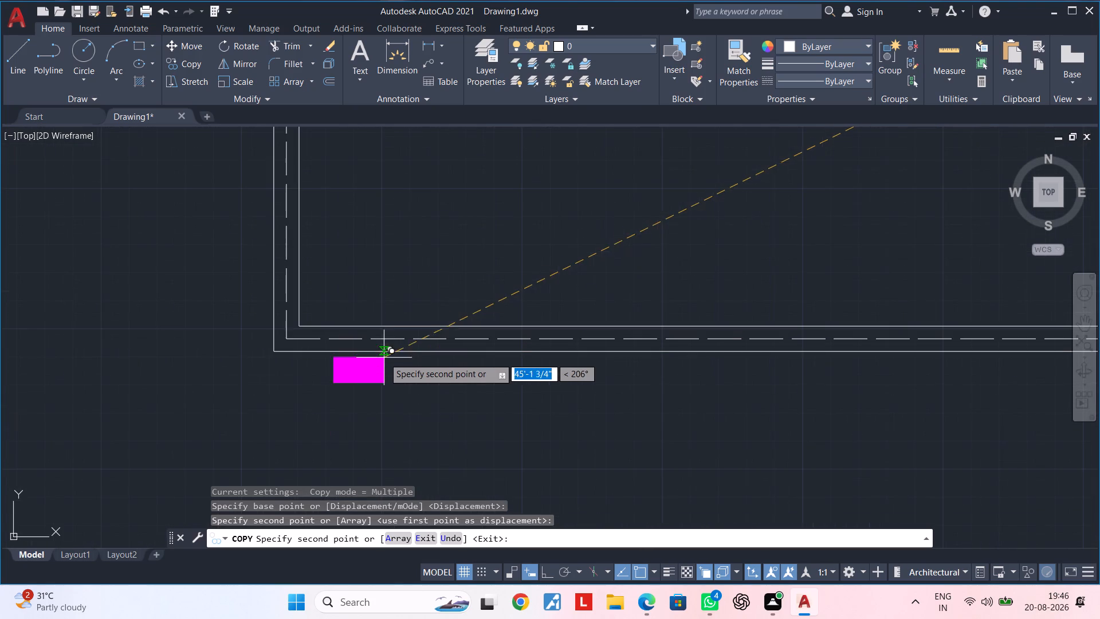
scroll(341, 332, "up", 3)
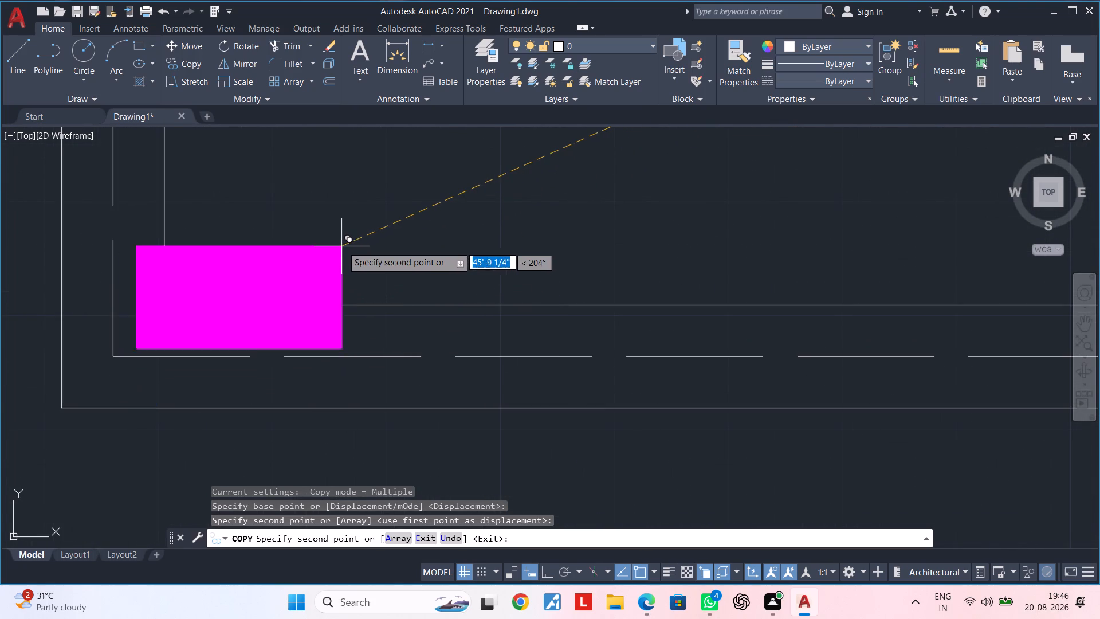
left_click(342, 245)
key("Escape")
key("Escape")
middle_click_drag(361, 293, 496, 293)
key("Escape")
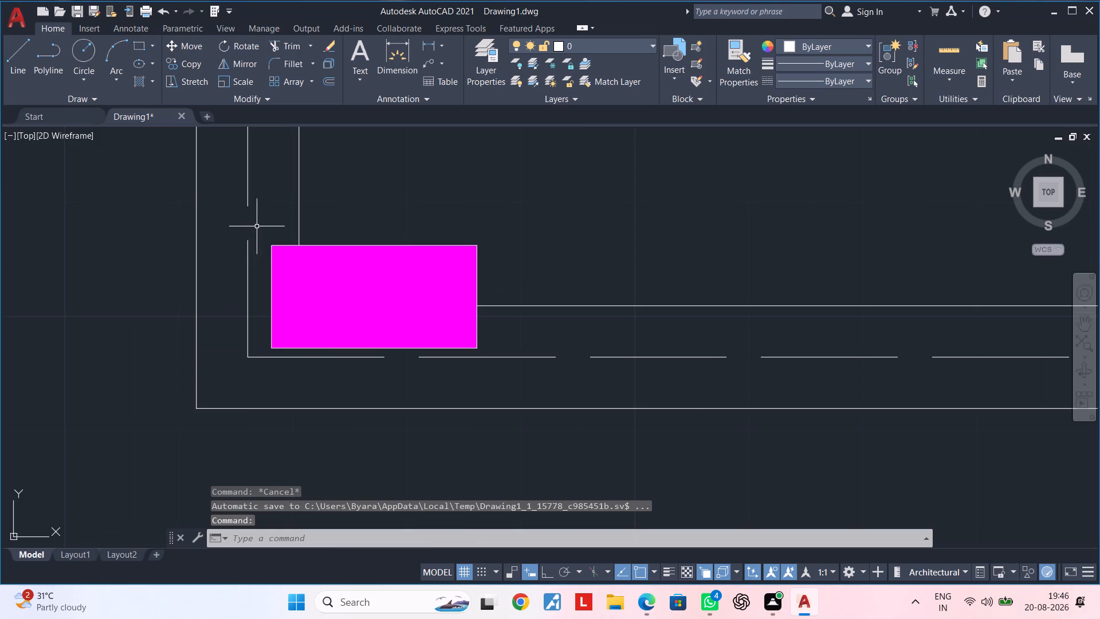
Move the new boundary column by its bottom-left corner onto the bottom-left corner of the boundary wall's dashed centreline.
left_click(257, 226)
left_click(508, 366)
type("M")
key("space")
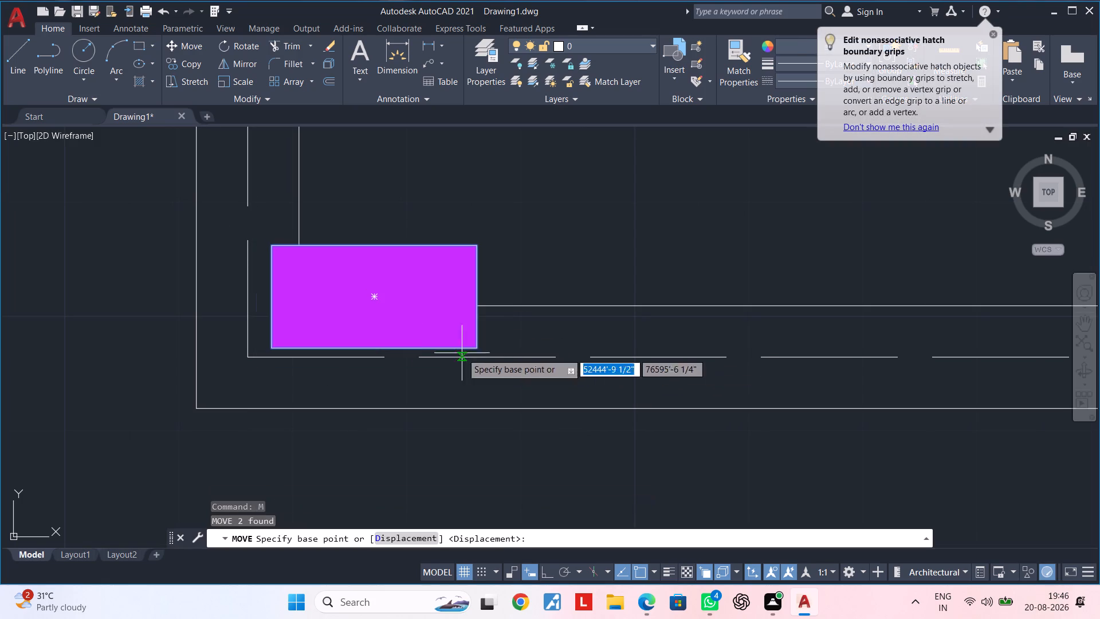
left_click(272, 347)
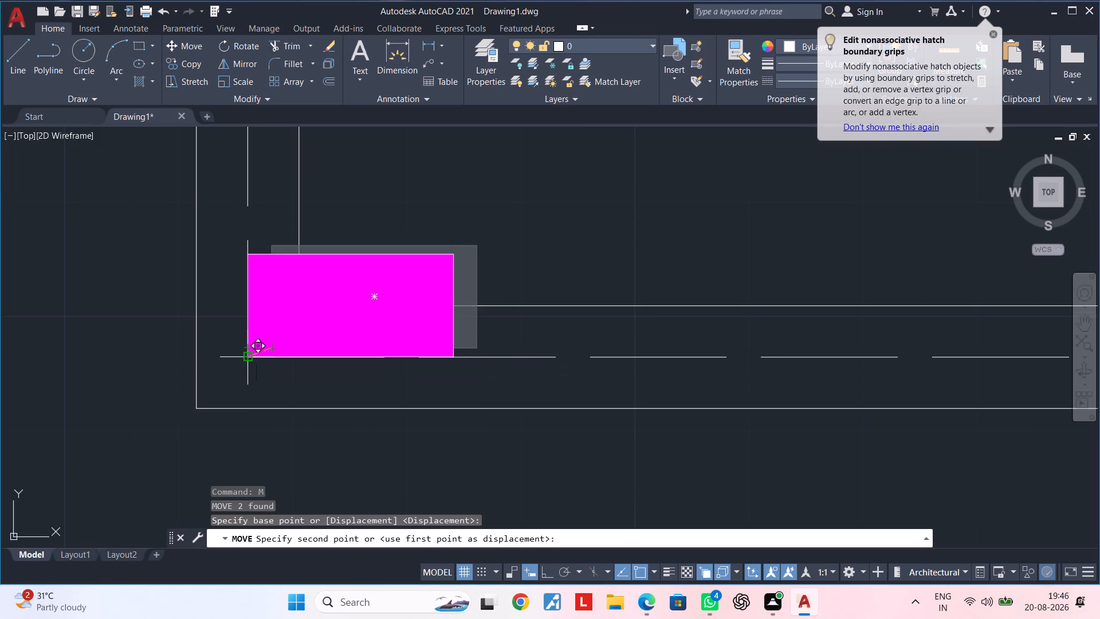
left_click(247, 355)
scroll(479, 365, "down", 2)
scroll(602, 383, "down", 2)
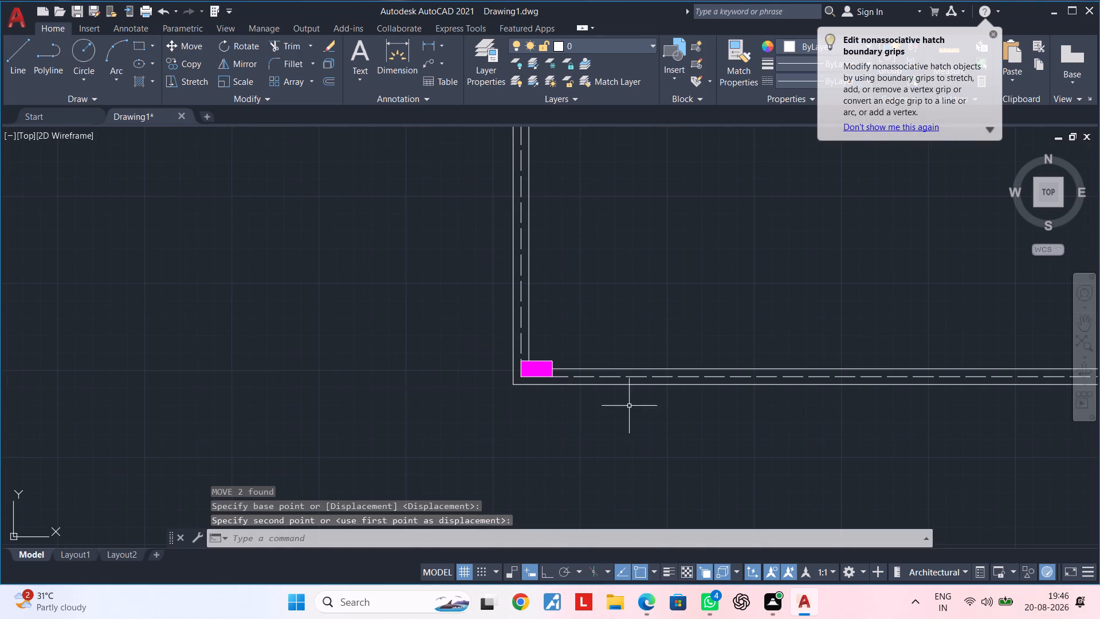
middle_click_drag(686, 422, 410, 394)
key("Escape")
key("Escape")
key("Escape")
key("Escape")
key("Escape")
key("Escape")
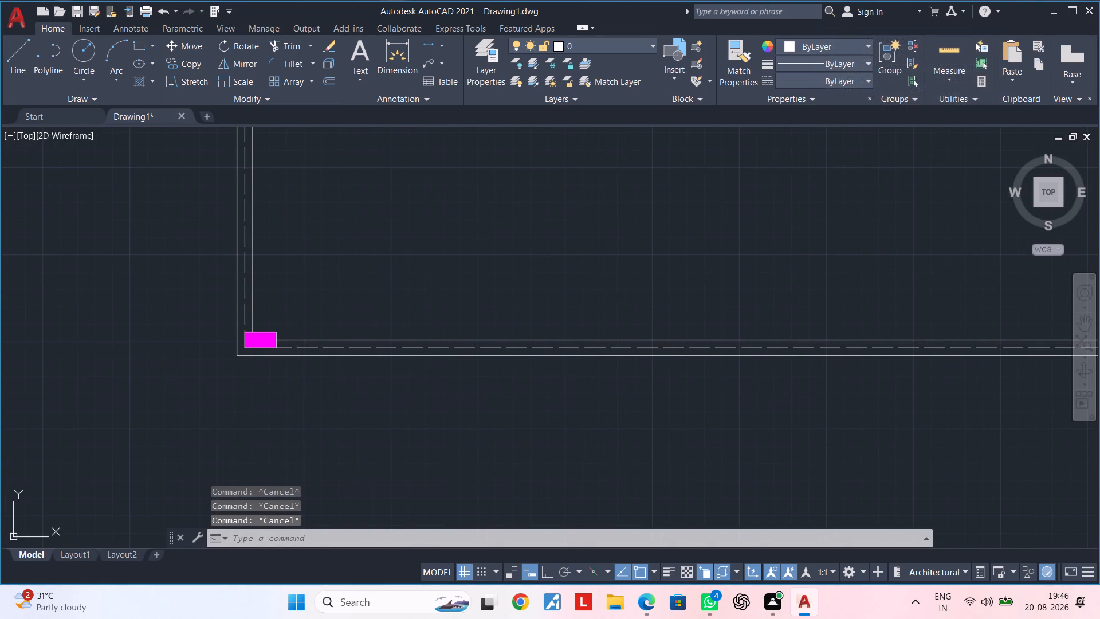
Draw a short vertical line from the boundary corner column's right edge down to the boundary wall's outer face.
middle_click_drag(408, 394, 519, 394)
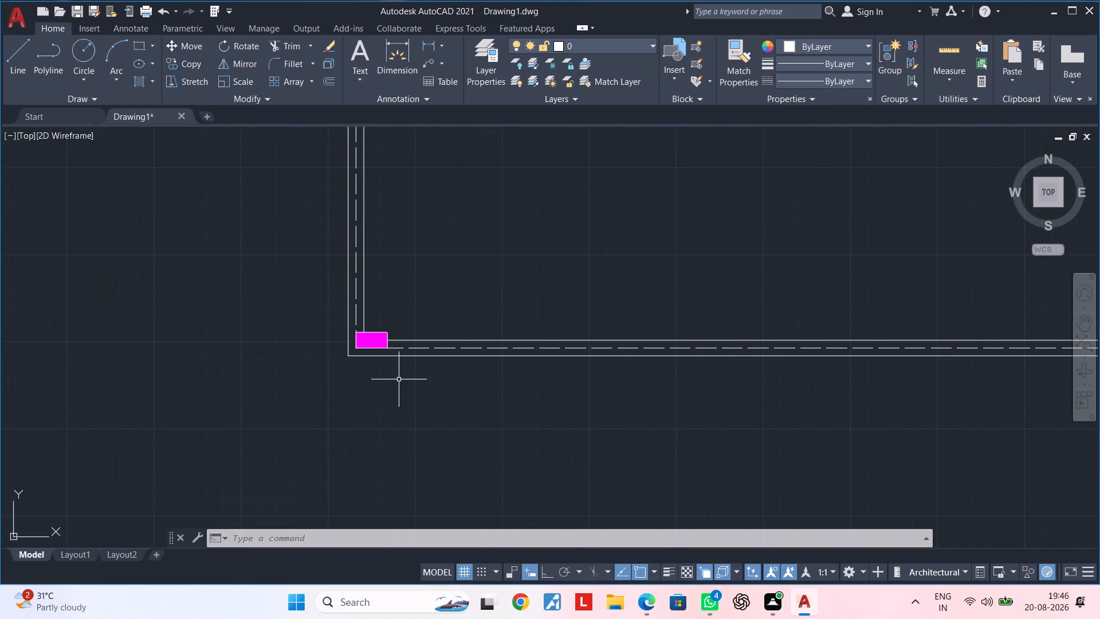
scroll(394, 352, "up", 2)
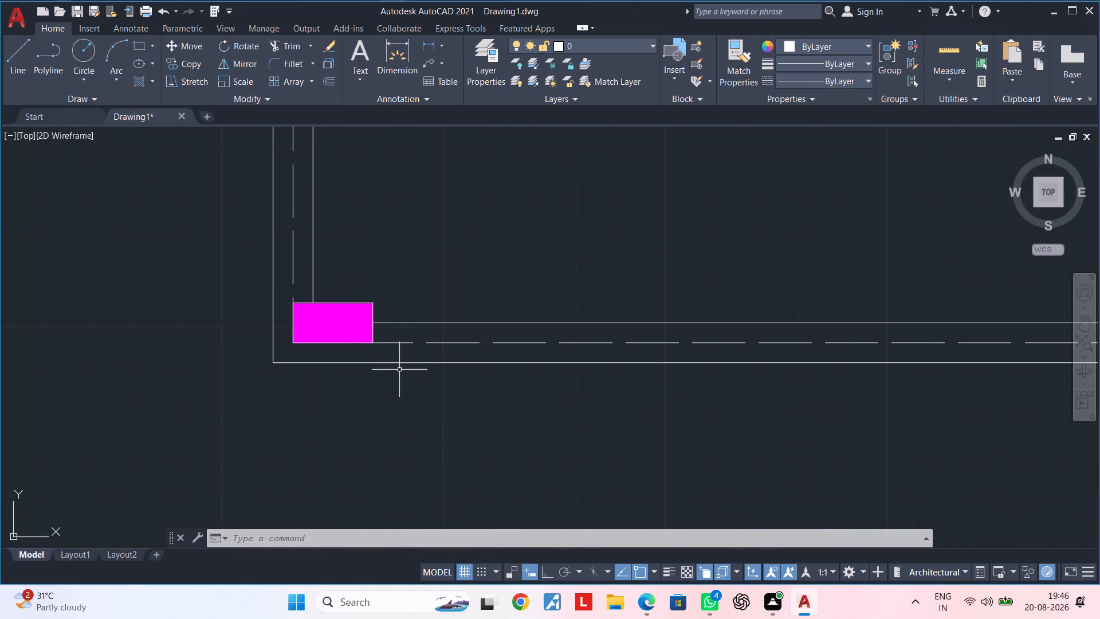
middle_click_drag(399, 370, 474, 394)
key("Escape")
key("Escape")
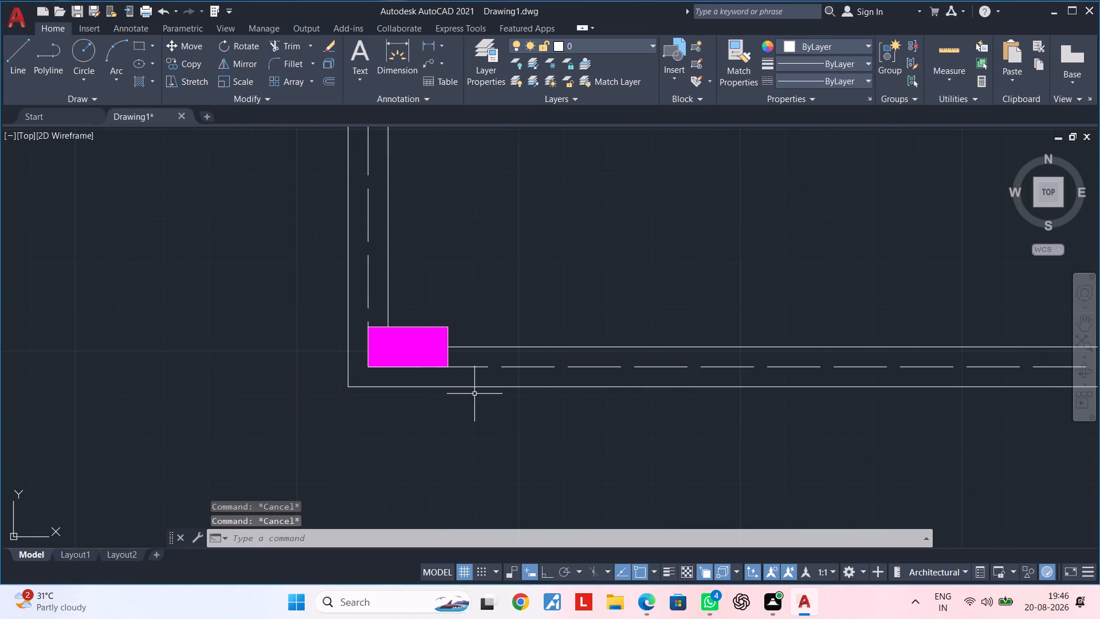
key("l")
key("space")
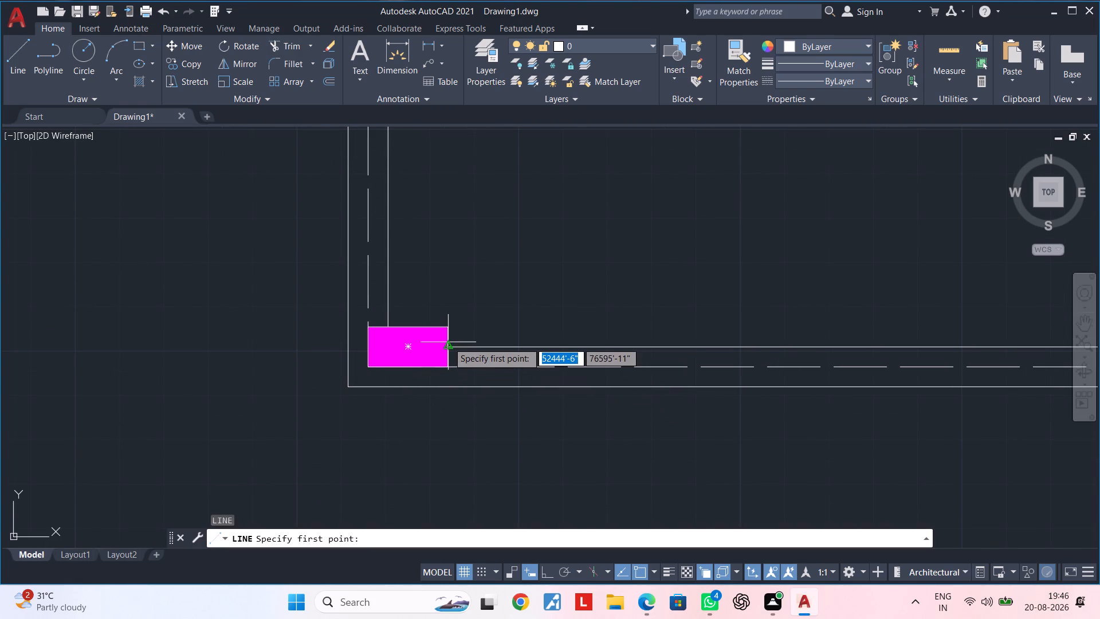
left_click(448, 342)
left_click(449, 388)
key("Escape")
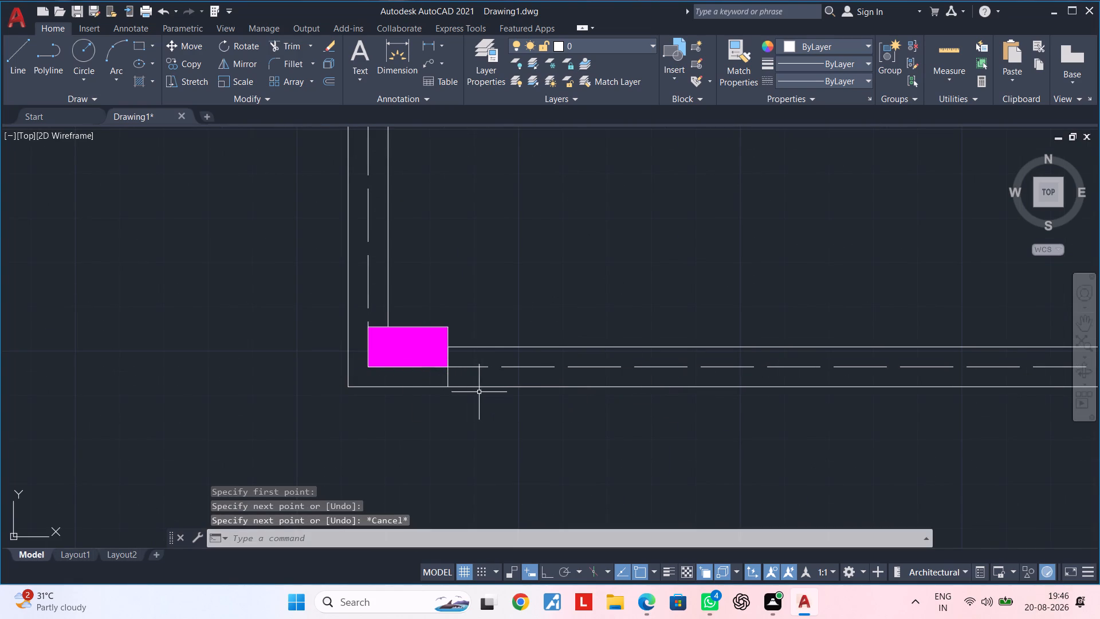
Offset the short vertical line beside the boundary corner column 10' to the right along the bottom boundary wall.
key("Escape")
key("Escape")
type("OF 10'")
key("Return")
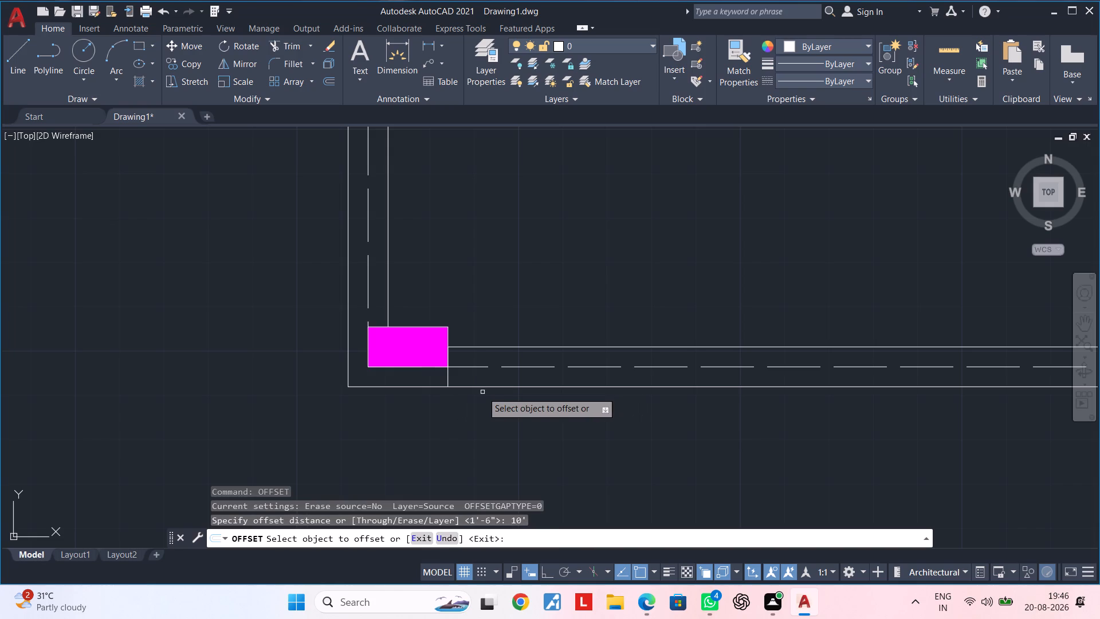
left_click(447, 382)
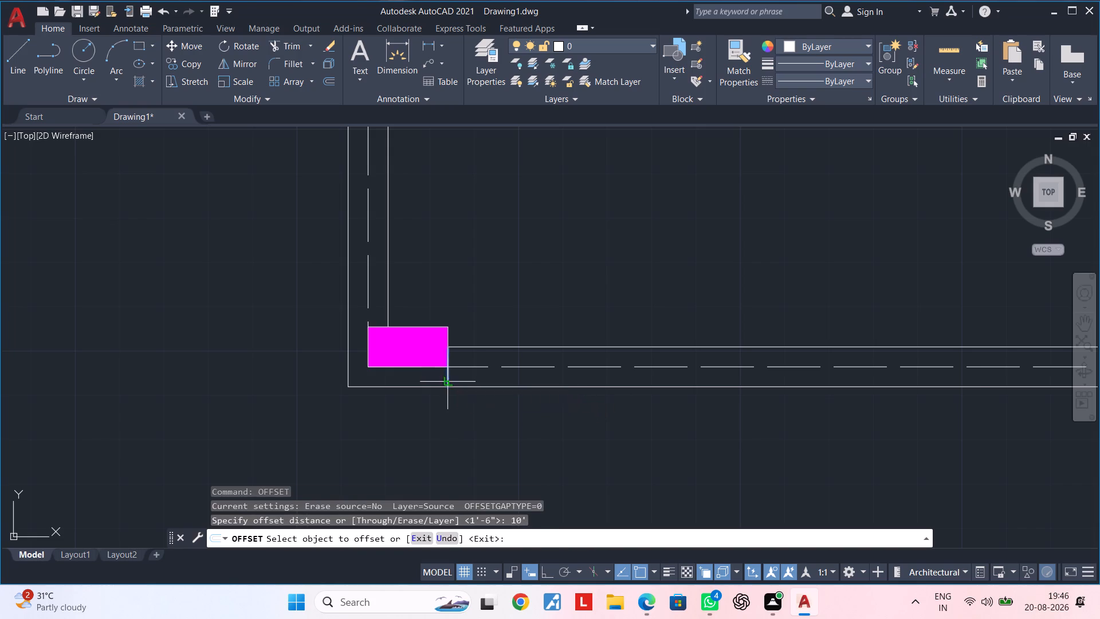
left_click(651, 387)
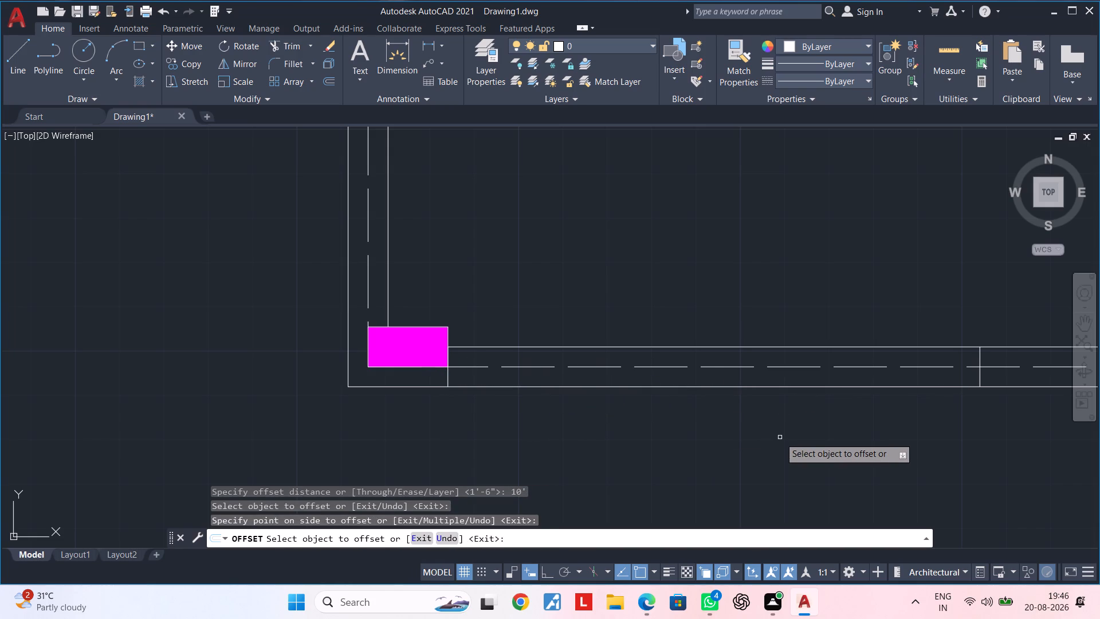
middle_click_drag(777, 438, 615, 467)
scroll(776, 438, "up", 1)
key("Escape")
key("Escape")
scroll(608, 445, "down", 1)
middle_click_drag(608, 445, 604, 451)
key("Escape")
key("Escape")
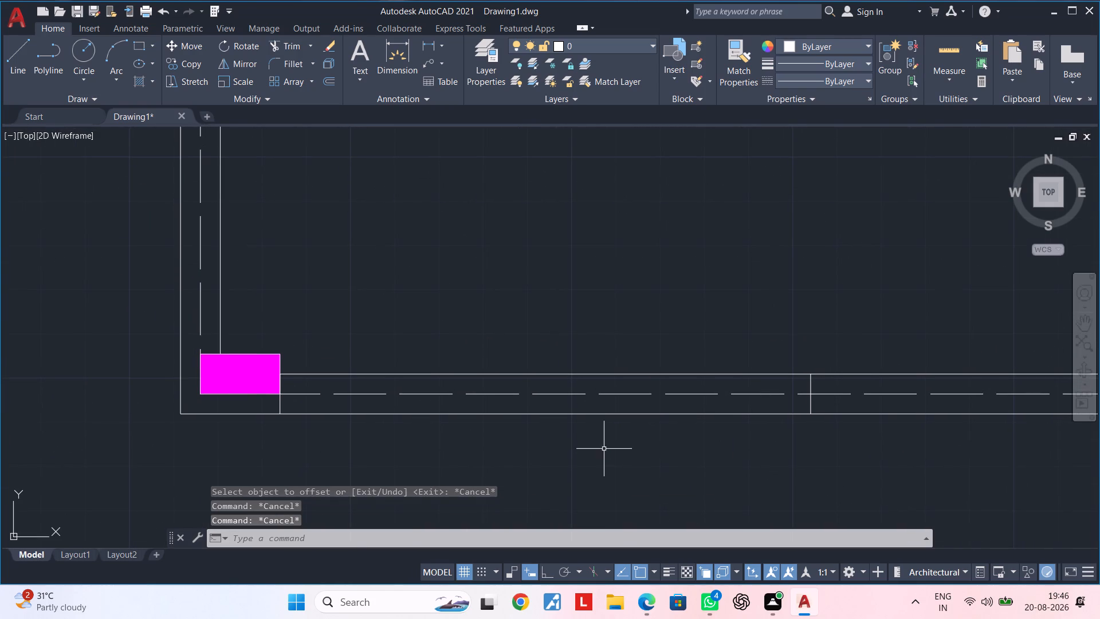
Trim the bottom boundary wall's two face lines and dashed centreline between the two short vertical lines, leaving a 10' opening beside the corner column.
key("t")
key("r")
key("space")
left_click(602, 441)
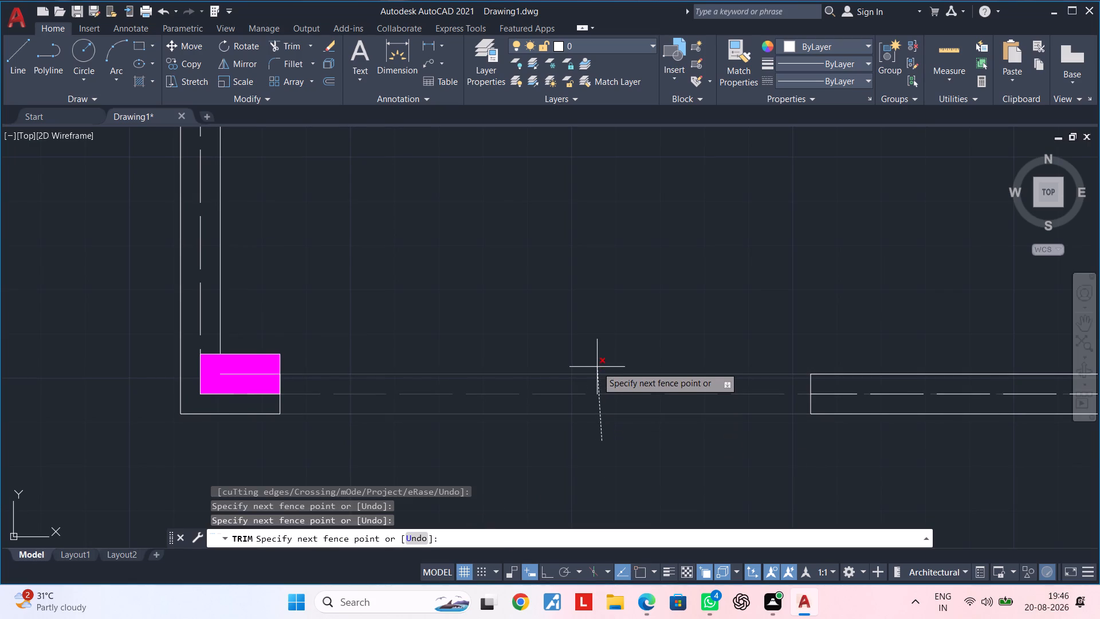
left_click(597, 367)
scroll(598, 374, "down", 1)
middle_click_drag(608, 386, 425, 401)
middle_click_drag(644, 461, 476, 438)
key("Escape")
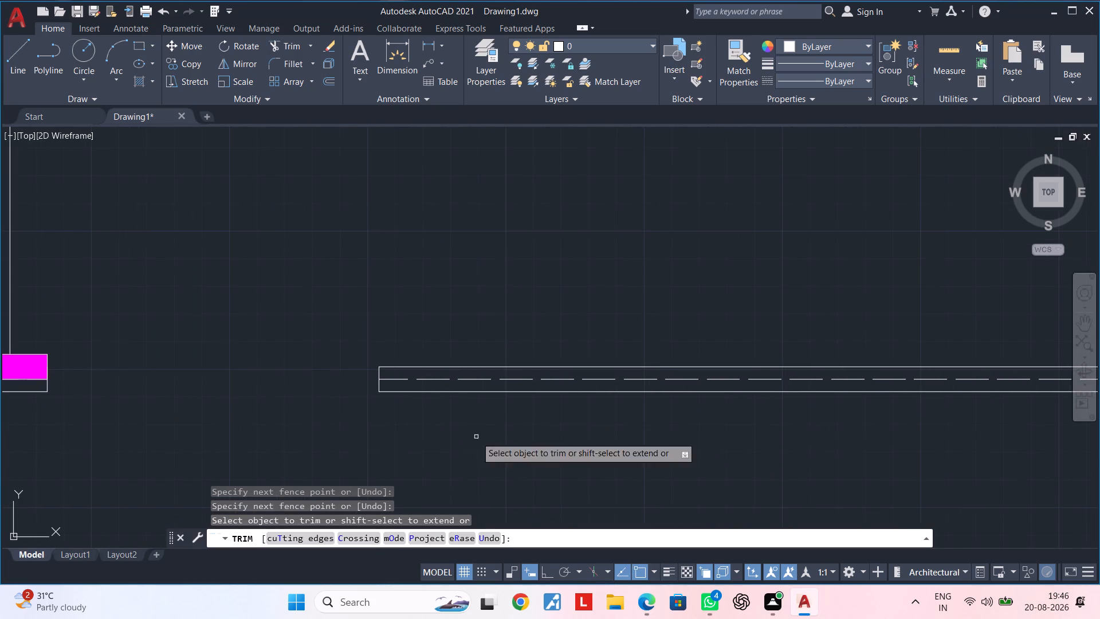
key("Escape")
middle_click_drag(407, 429, 520, 427)
key("Escape")
key("Escape")
key("Escape")
key("Escape")
key("Escape")
key("Escape")
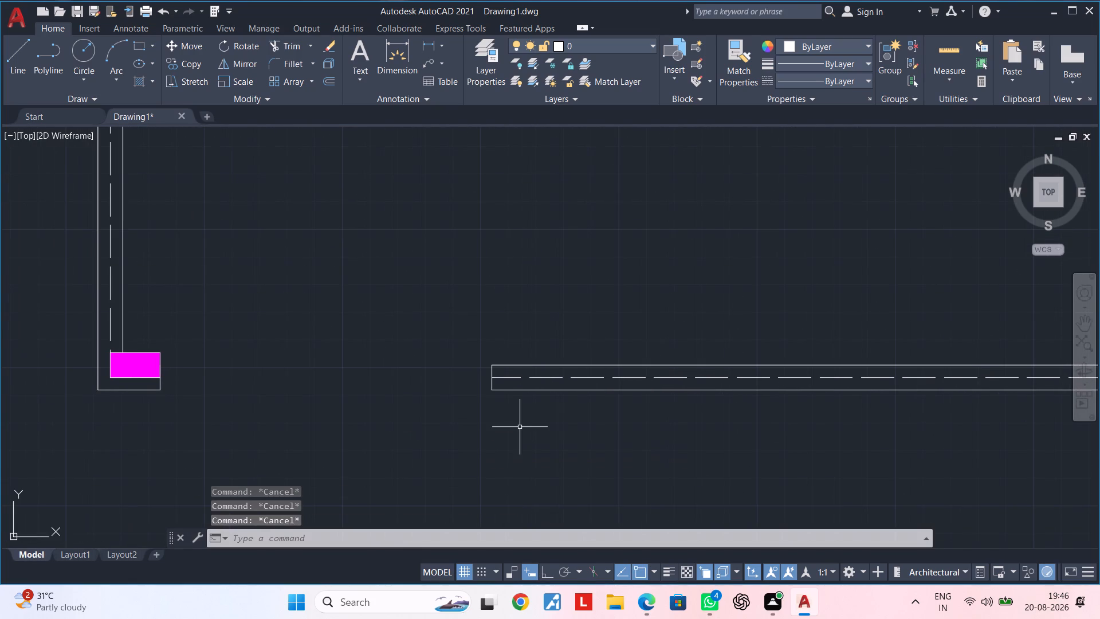
key("Escape")
key("Escape")
key("Escape")
key("Escape")
key("Escape")
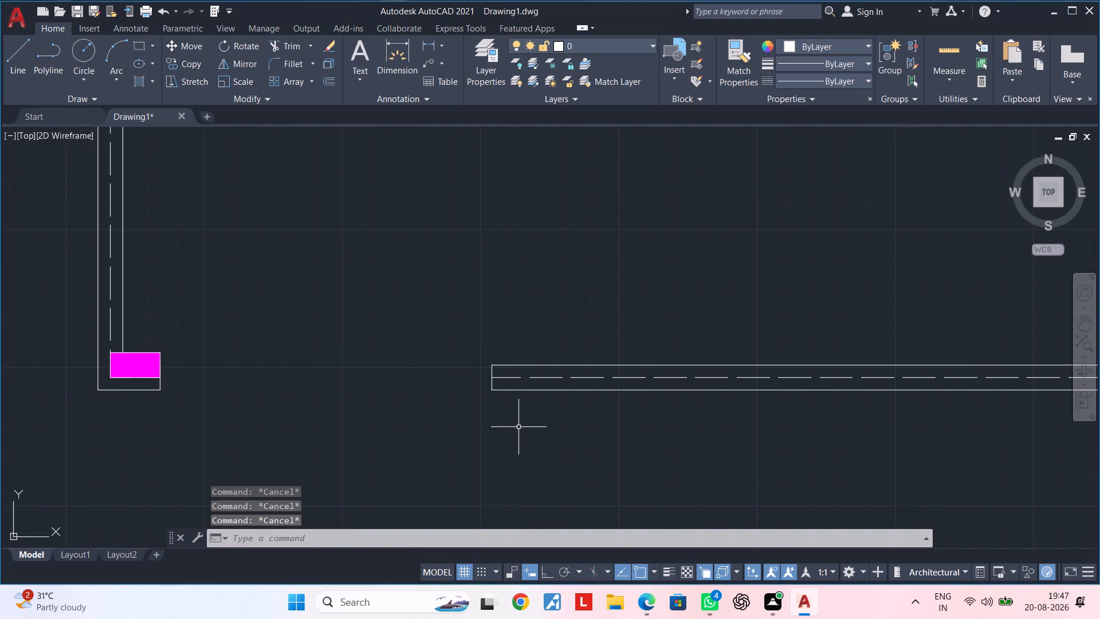
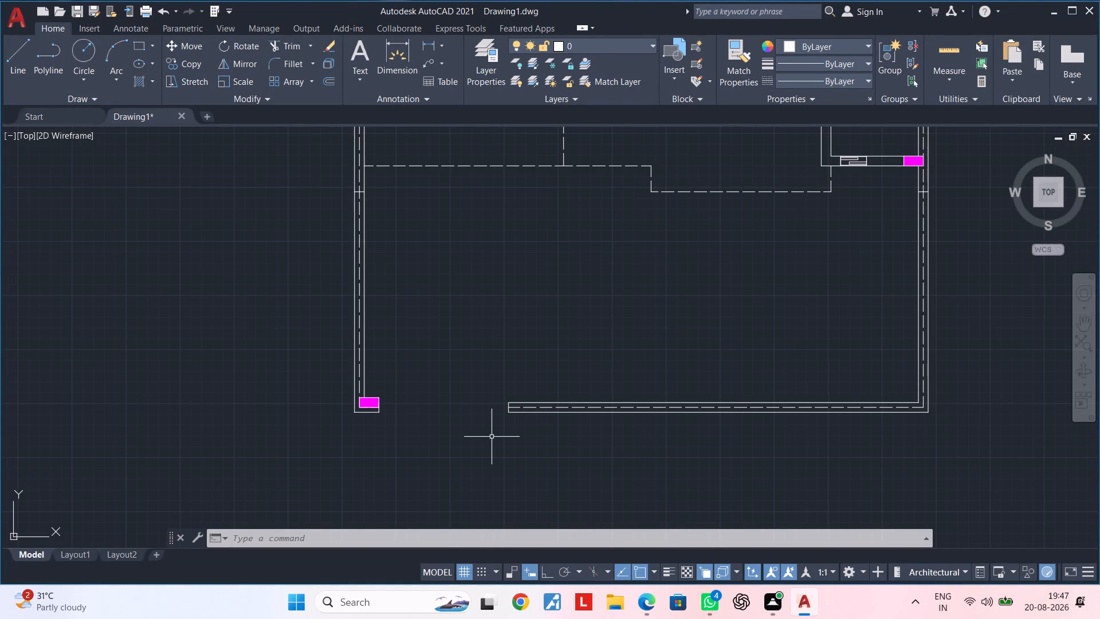
Draw a 9" by 9" rectangle inside the open left end of the bottom boundary wall, starting at its upper corner.
key("Escape")
key("Escape")
key("Escape")
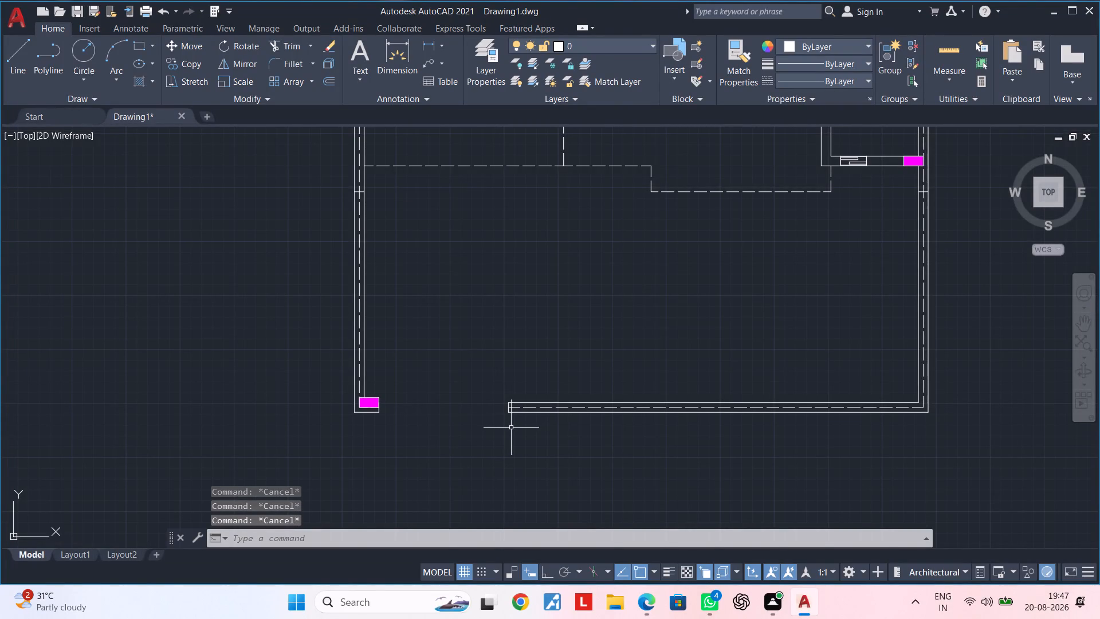
middle_click_drag(511, 428, 474, 433)
scroll(473, 432, "up", 1)
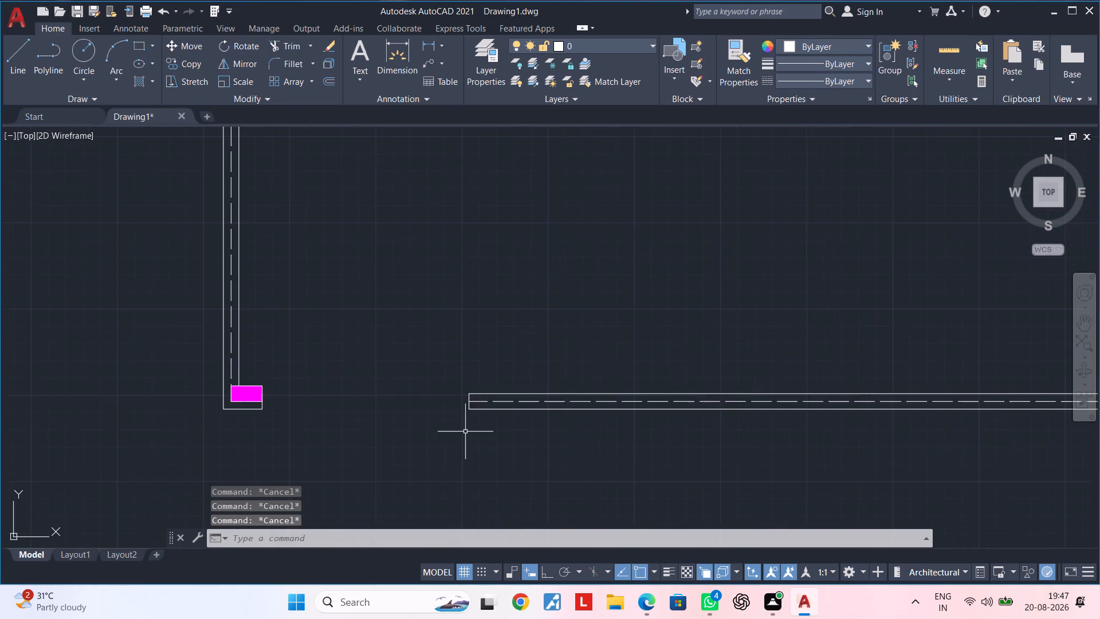
scroll(465, 432, "up", 1)
key("Escape")
key("Escape")
type("REC")
key("space")
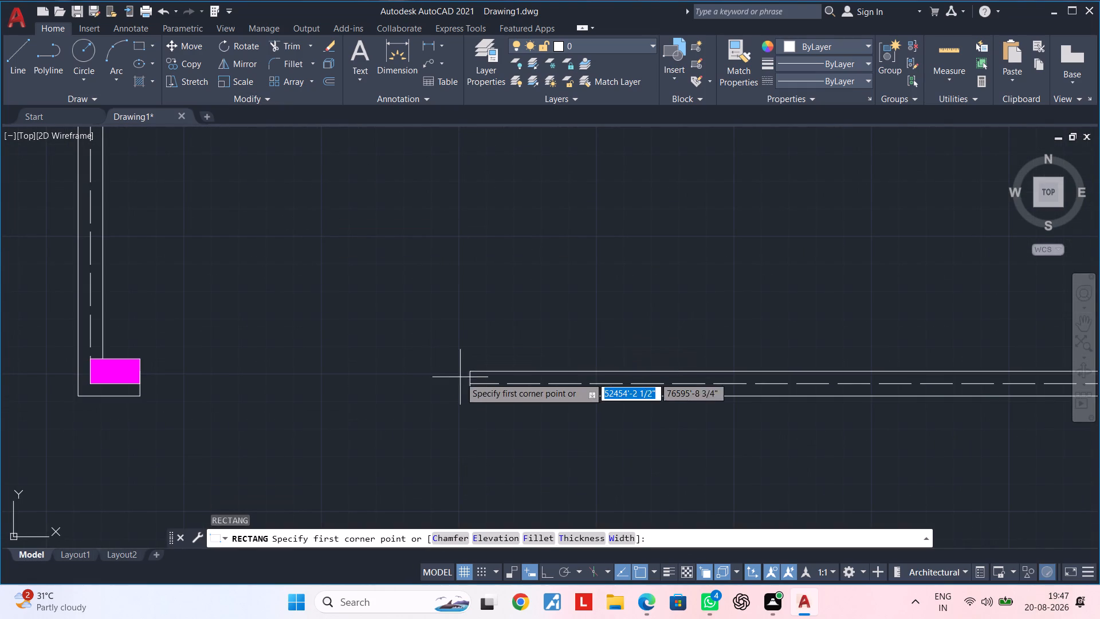
scroll(465, 377, "up", 2)
left_click(475, 365)
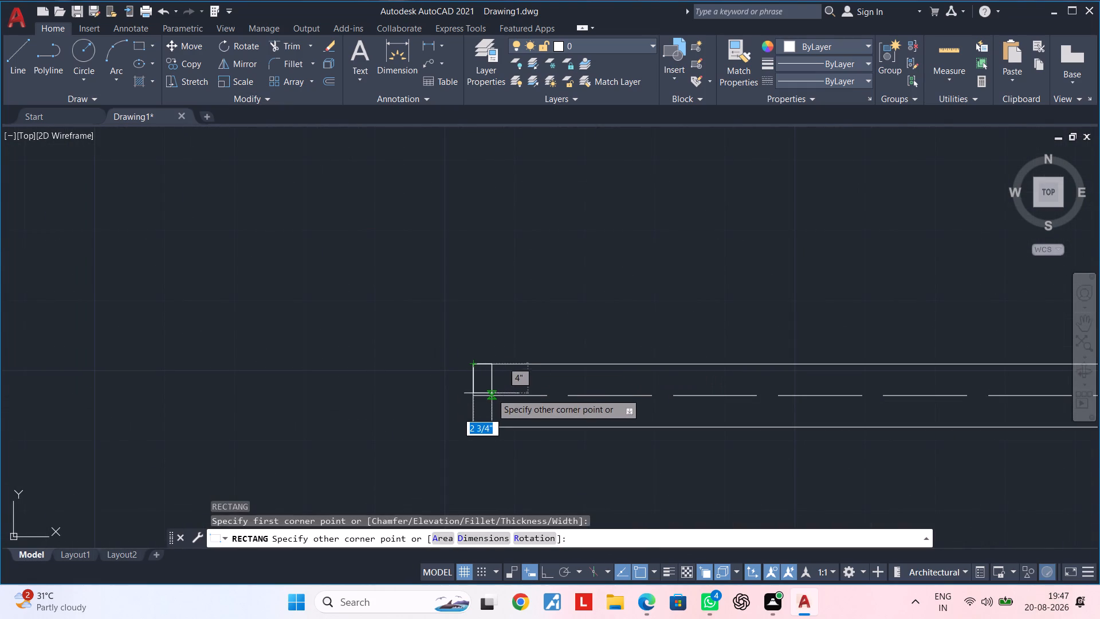
type("D")
key("space")
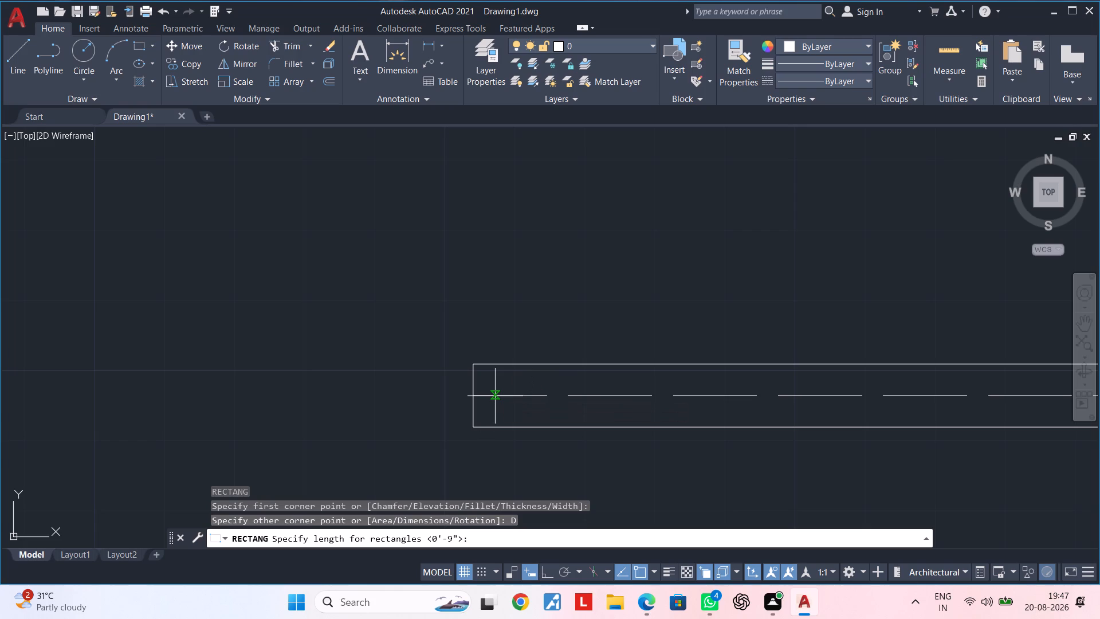
key("9")
key("shift+quotedbl")
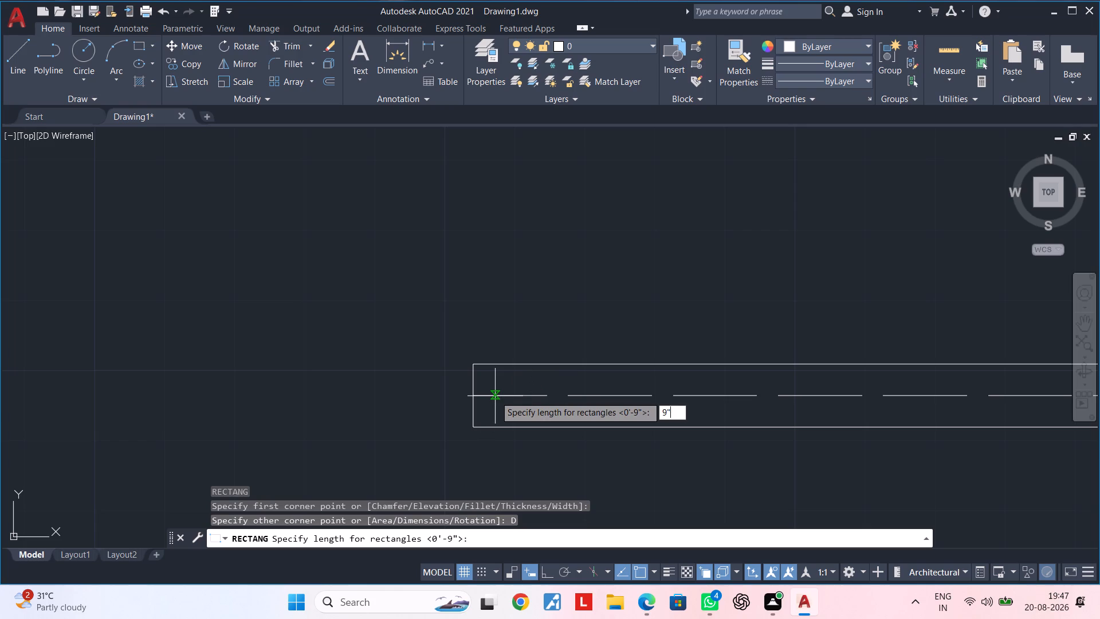
key("Return")
key("9")
key("shift+quotedbl")
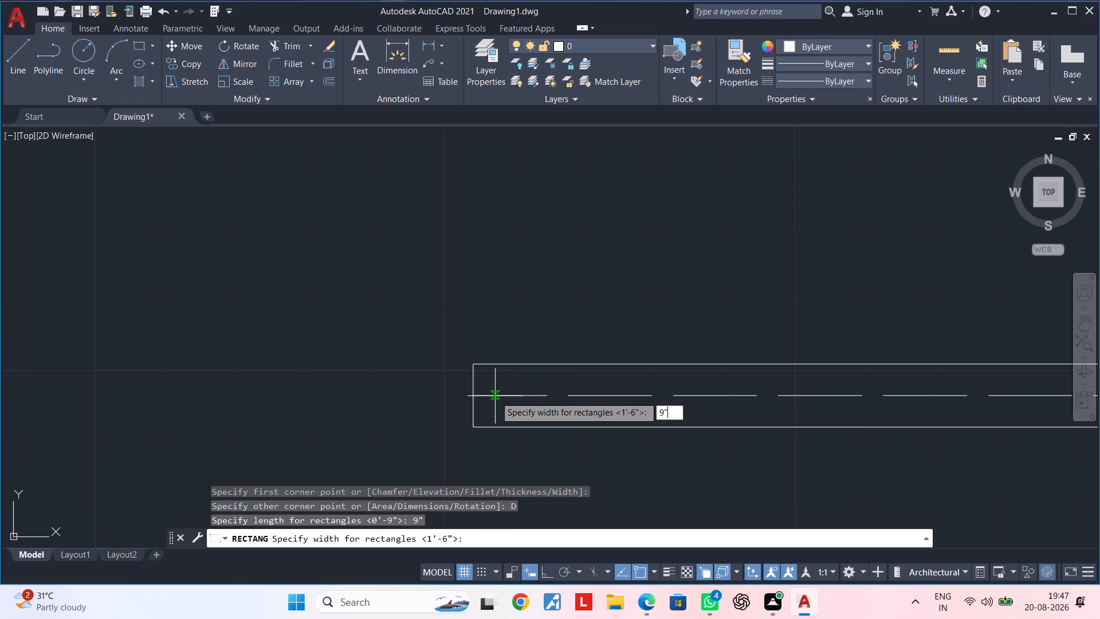
key("Return")
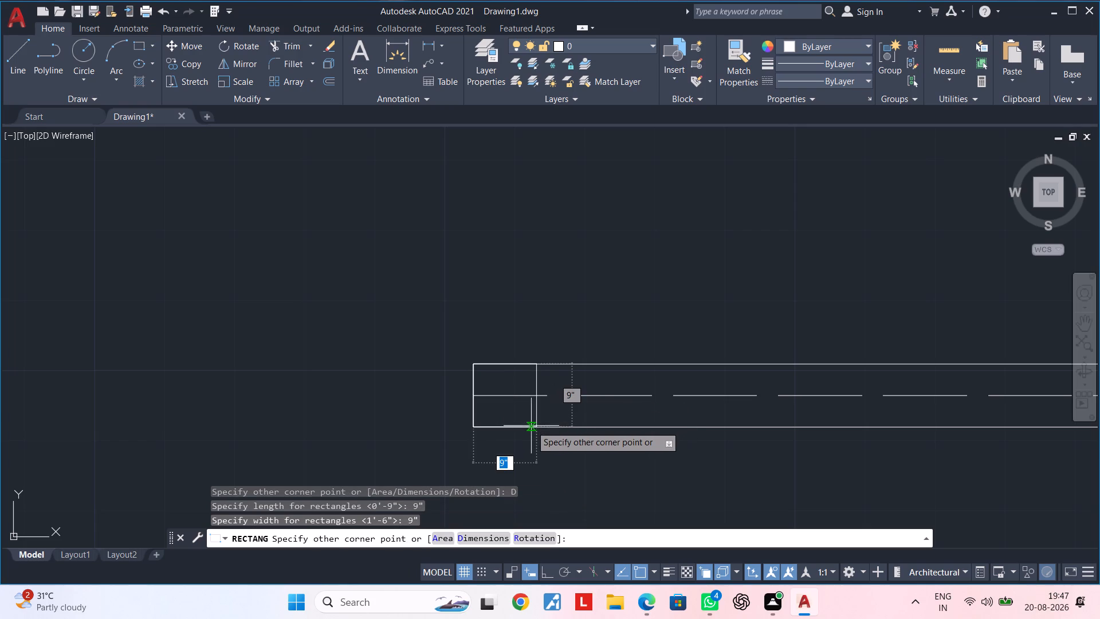
left_click(537, 428)
key("Escape")
key("Escape")
scroll(577, 497, "down", 2)
middle_click_drag(583, 472, 520, 398)
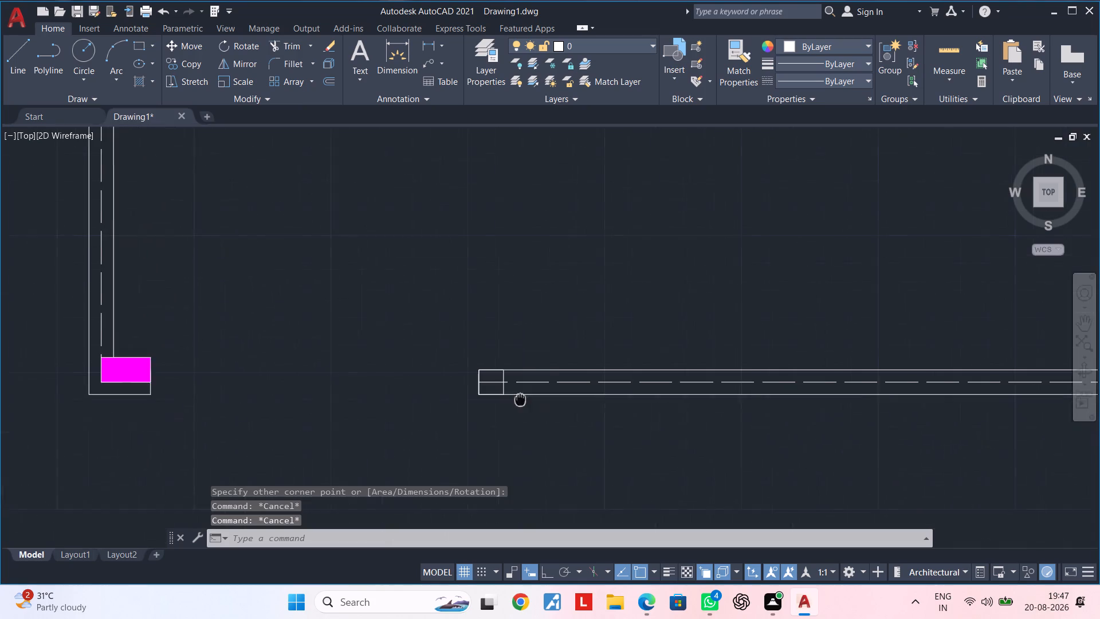
middle_click_drag(520, 398, 513, 390)
key("Escape")
key("Escape")
key("Escape")
key("Escape")
key("Escape")
key("Escape")
key("Escape")
key("Escape")
key("Escape")
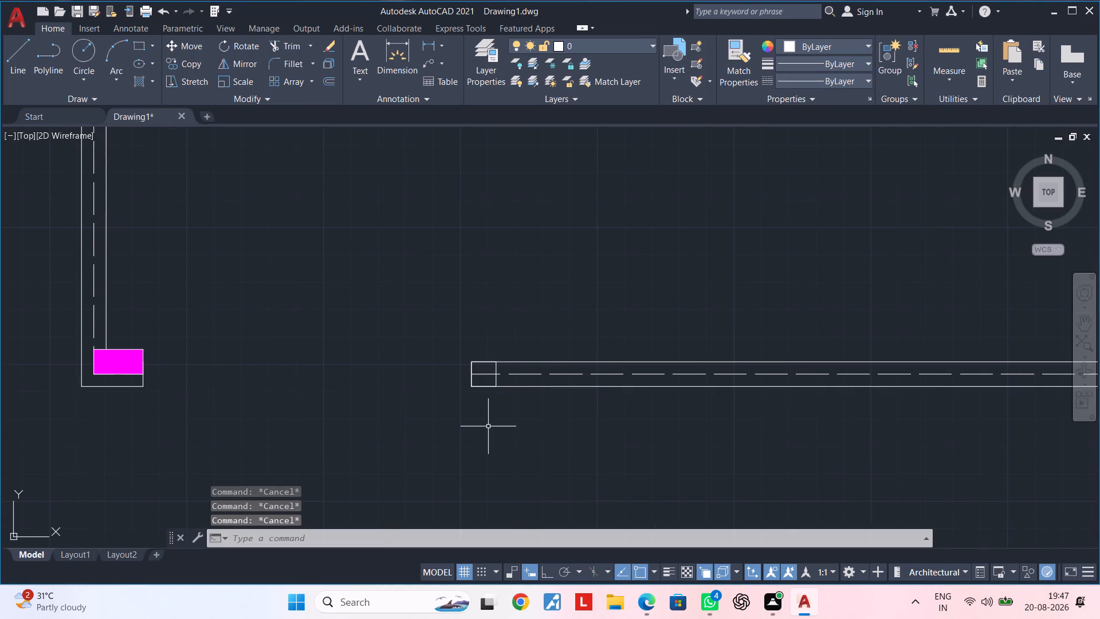
Explode the 9" square at the open end of the bottom wall into separate lines.
middle_click_drag(488, 426, 462, 424)
middle_click_drag(472, 387, 420, 386)
scroll(414, 375, "up", 2)
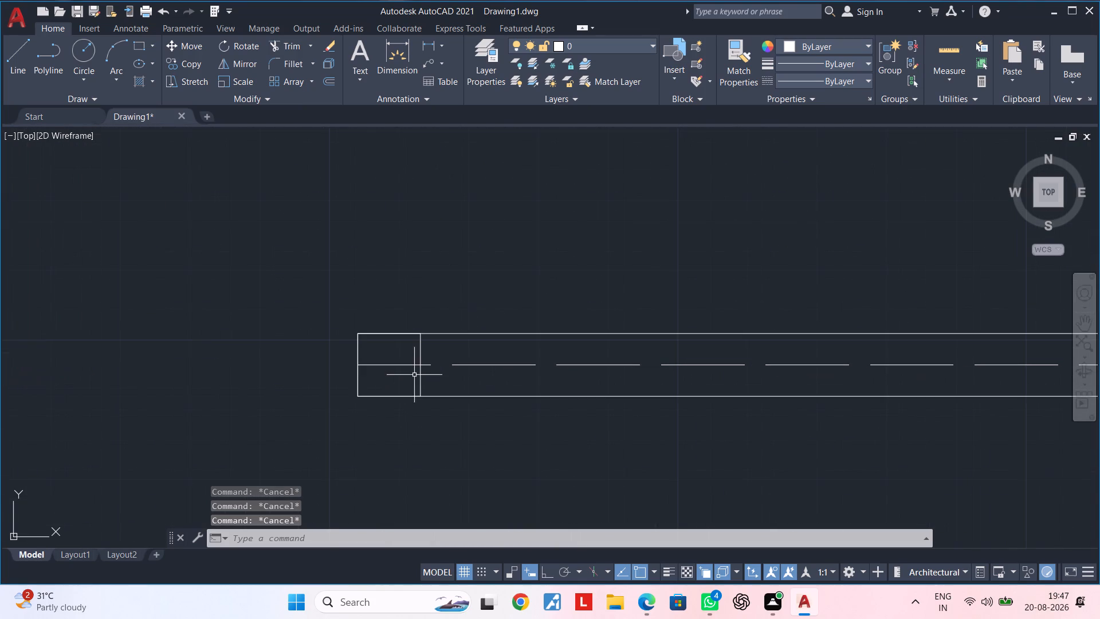
left_click(419, 374)
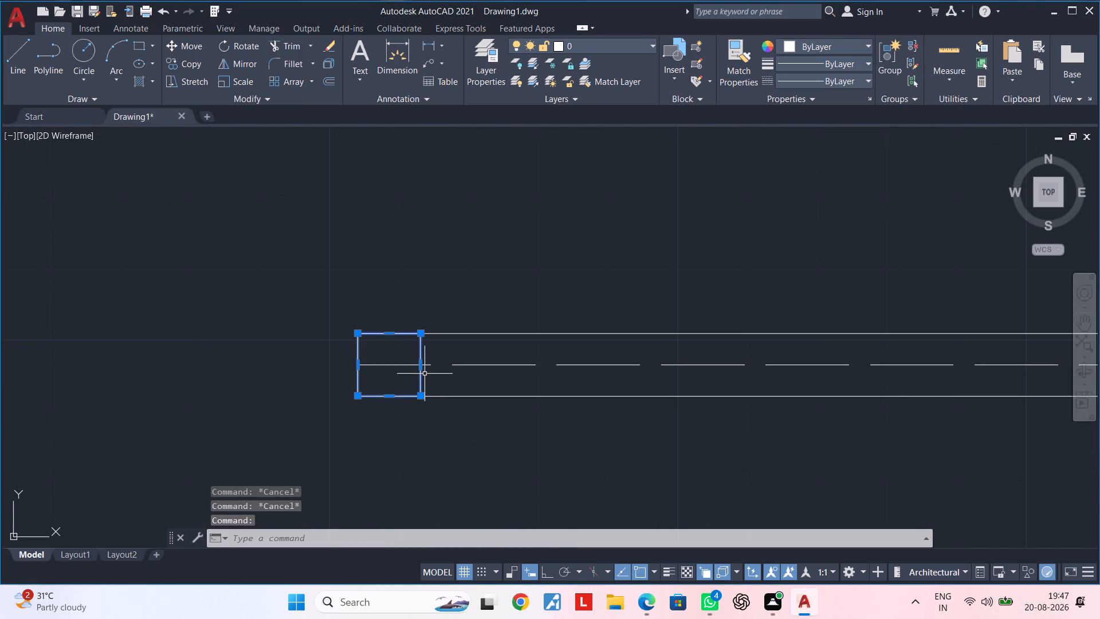
type("X")
key("space")
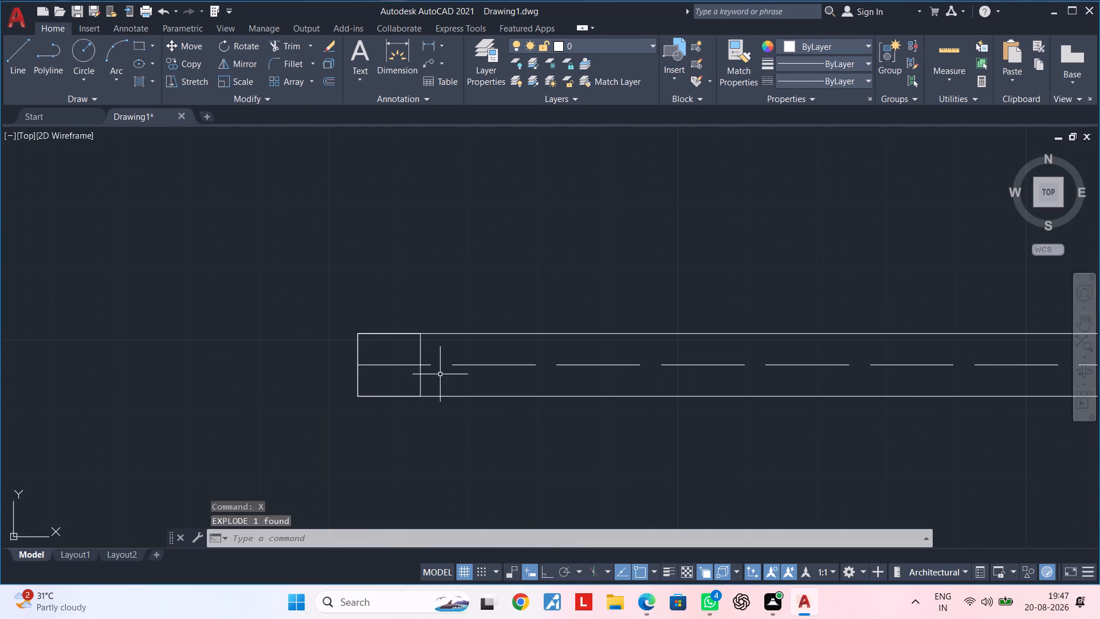
key("Escape")
key("Escape")
Offset the square's right edge 4' to the right along the bottom wall.
type("OF")
key("space")
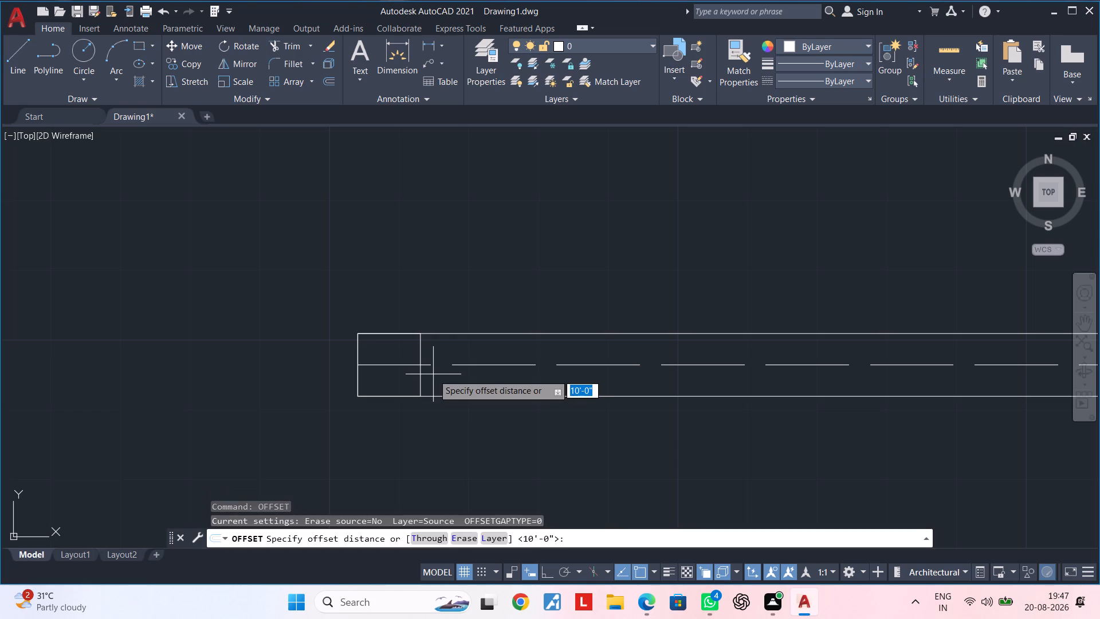
type("4'")
key("Return")
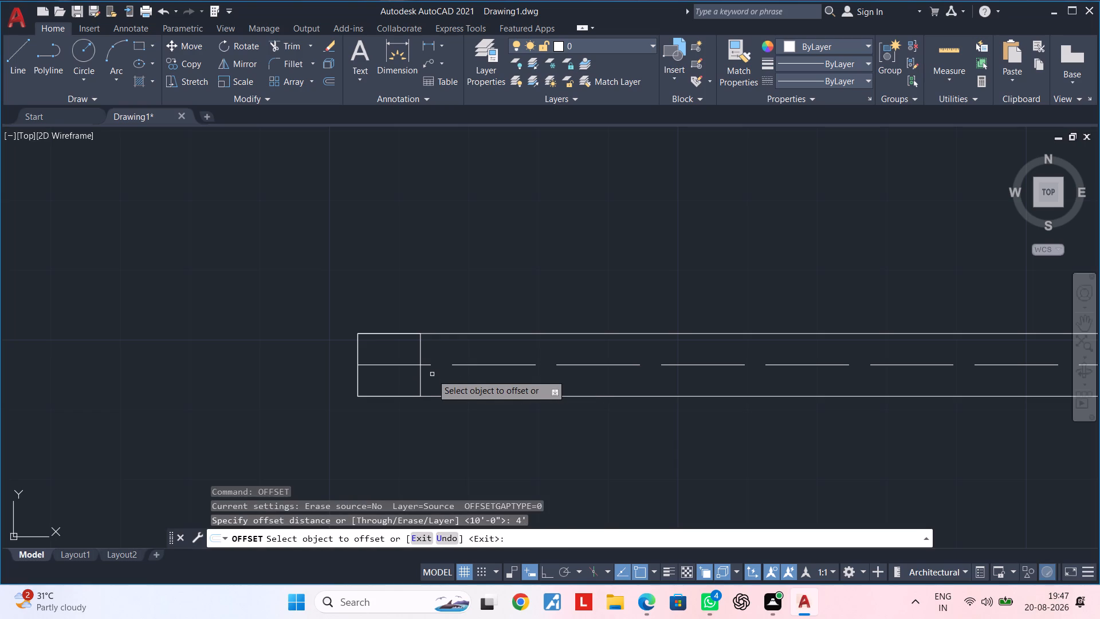
left_click(419, 380)
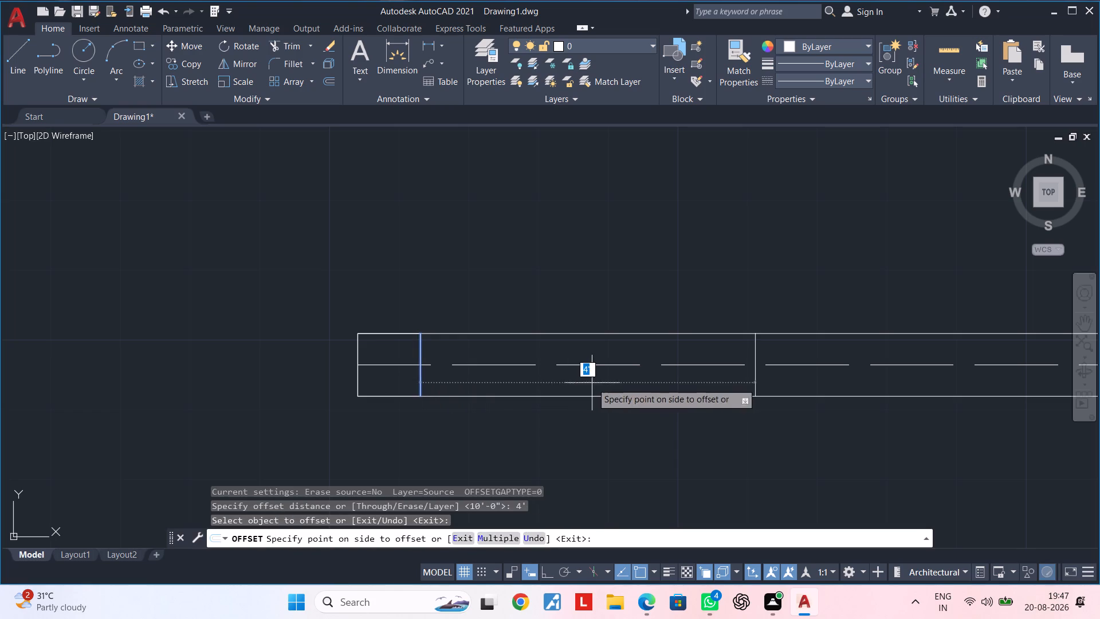
left_click(594, 383)
middle_click_drag(571, 383, 391, 383)
key("Escape")
key("Escape")
key("Escape")
Trim away the wall lines and centerline between the square and the 4' offset line, plus the centerline inside the square.
key("t")
key("r")
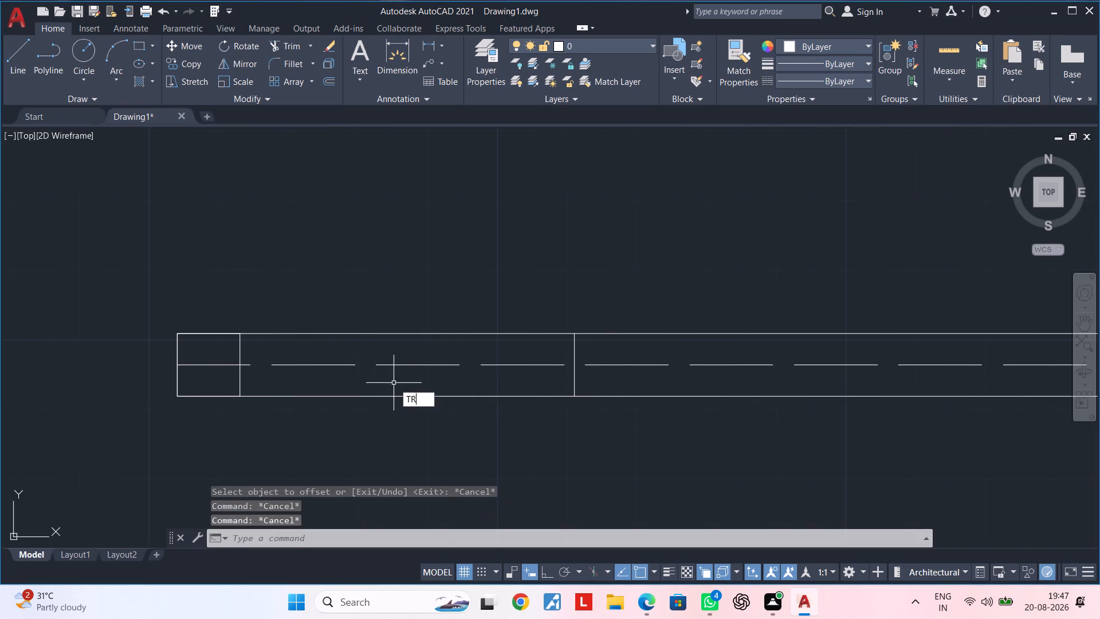
key("space")
left_click(392, 432)
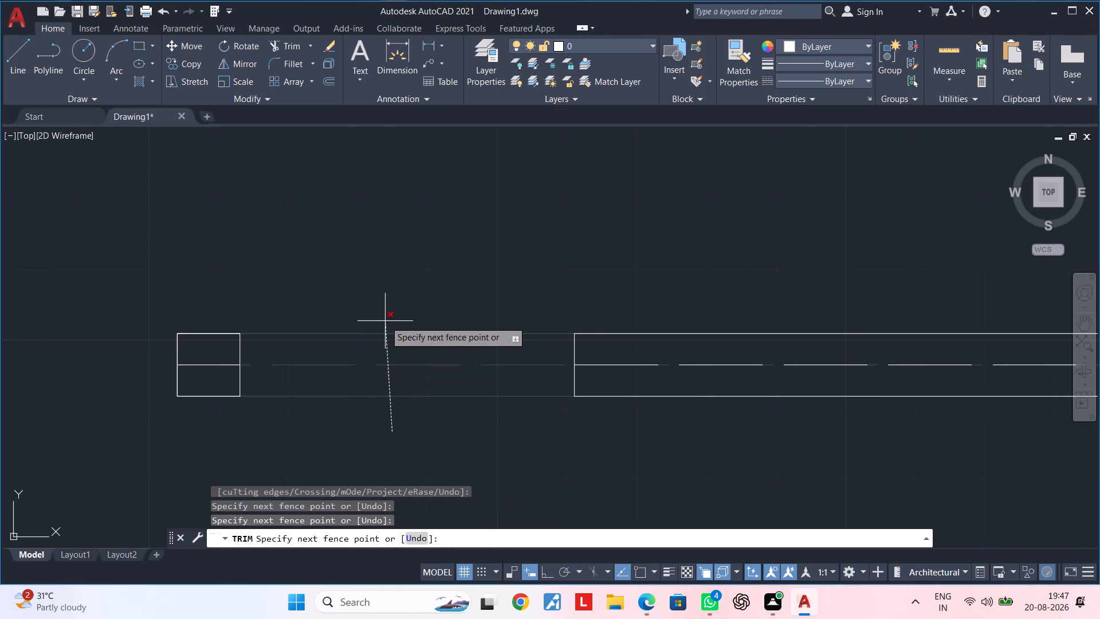
left_click(385, 321)
middle_click_drag(378, 351, 535, 347)
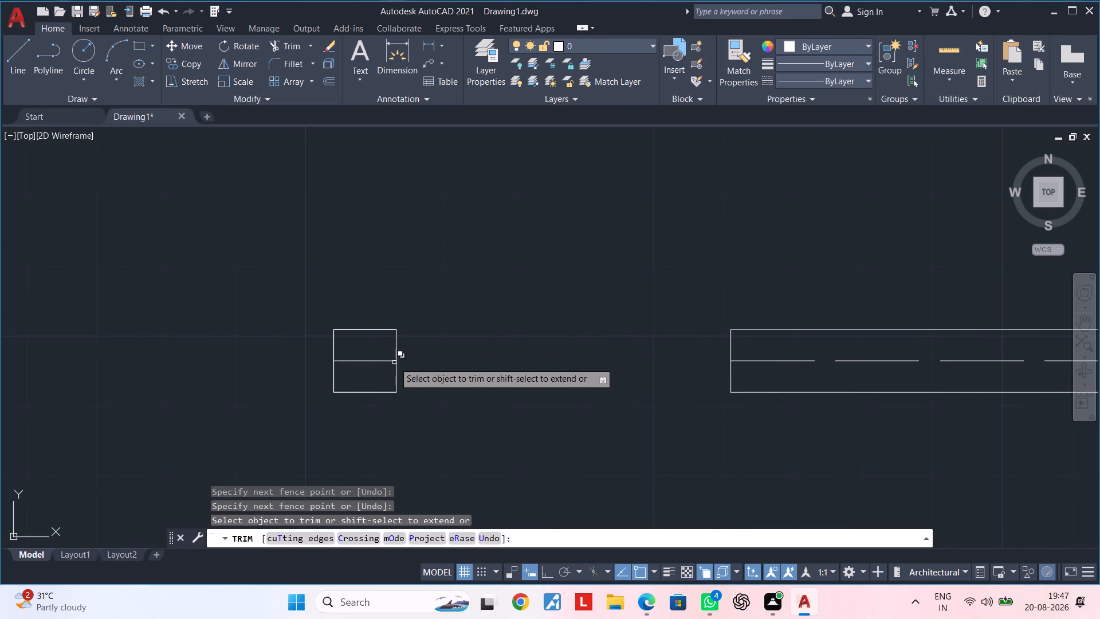
left_click(367, 359)
key("Escape")
scroll(387, 365, "down", 3)
key("Escape")
Join the freestanding 9" square's lines into one polyline.
middle_click_drag(440, 376, 427, 377)
scroll(418, 376, "up", 2)
left_click_drag(417, 301, 410, 305)
left_click(260, 399)
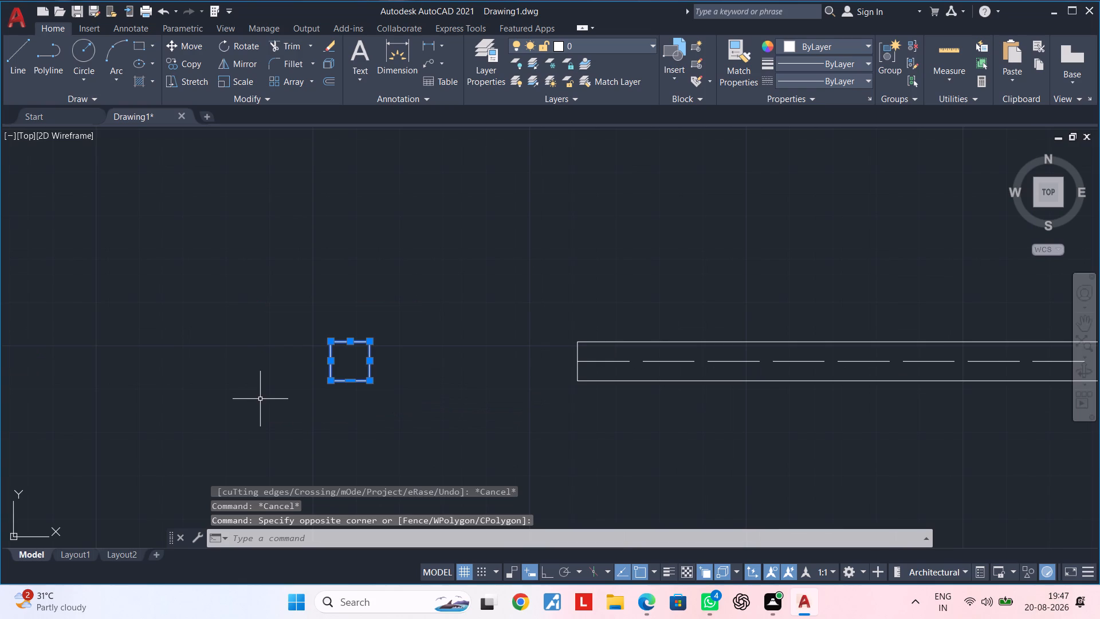
type("J")
key("space")
scroll(429, 408, "down", 2)
middle_click_drag(429, 408, 430, 405)
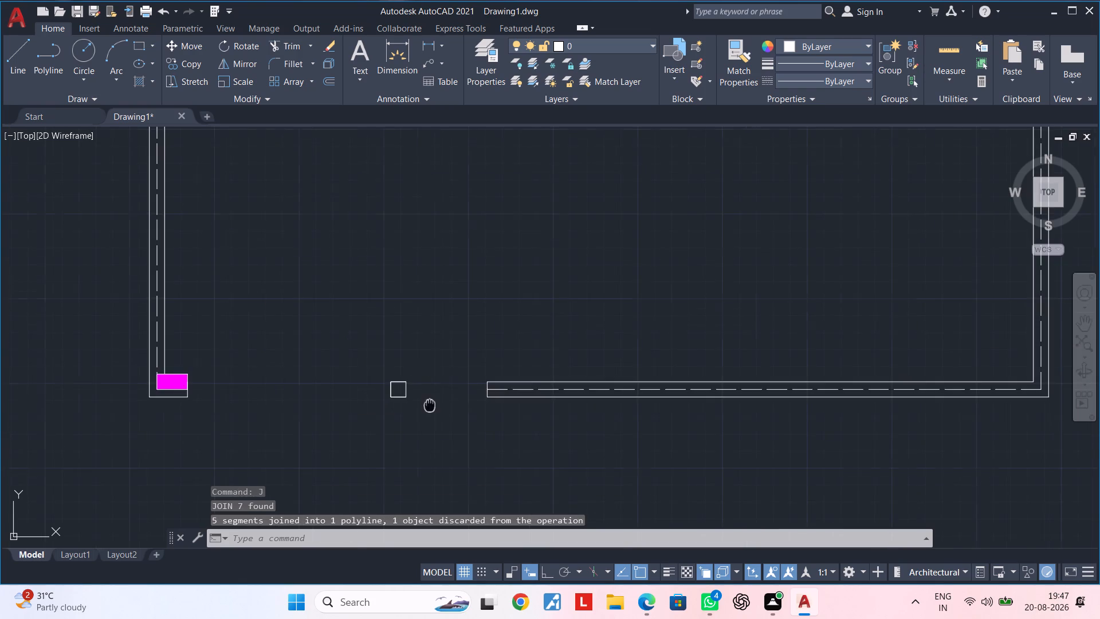
middle_click_drag(430, 405, 506, 343)
middle_click_drag(384, 374, 425, 367)
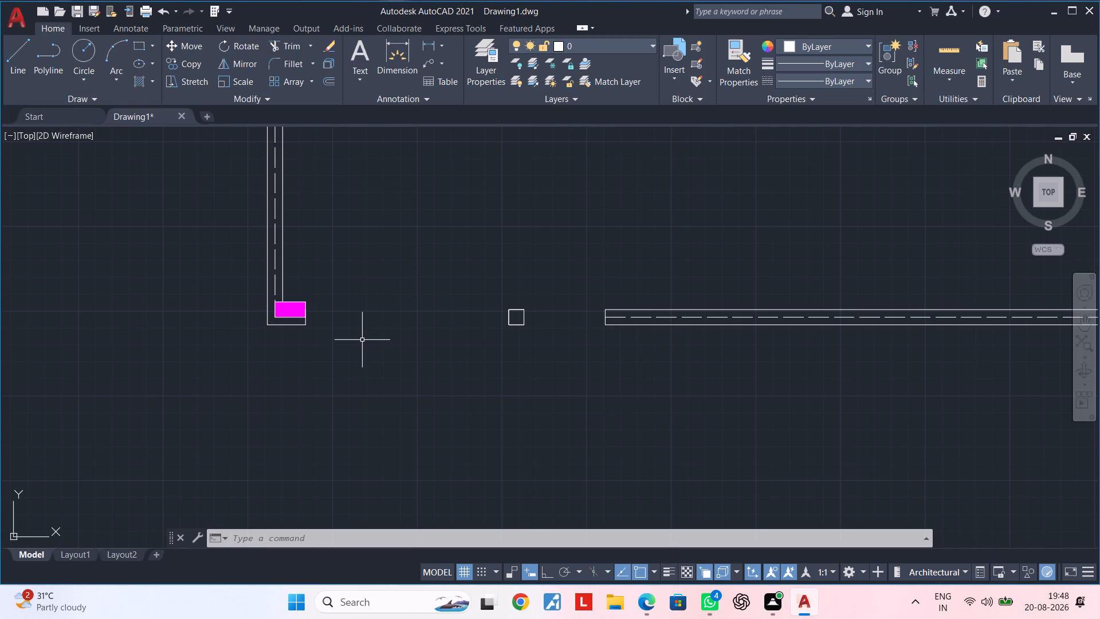
Move the magenta column at the bottom-left wall corner straight down so its lower-right corner meets the outer wall line's end.
scroll(282, 307, "up", 4)
scroll(290, 335, "down", 2)
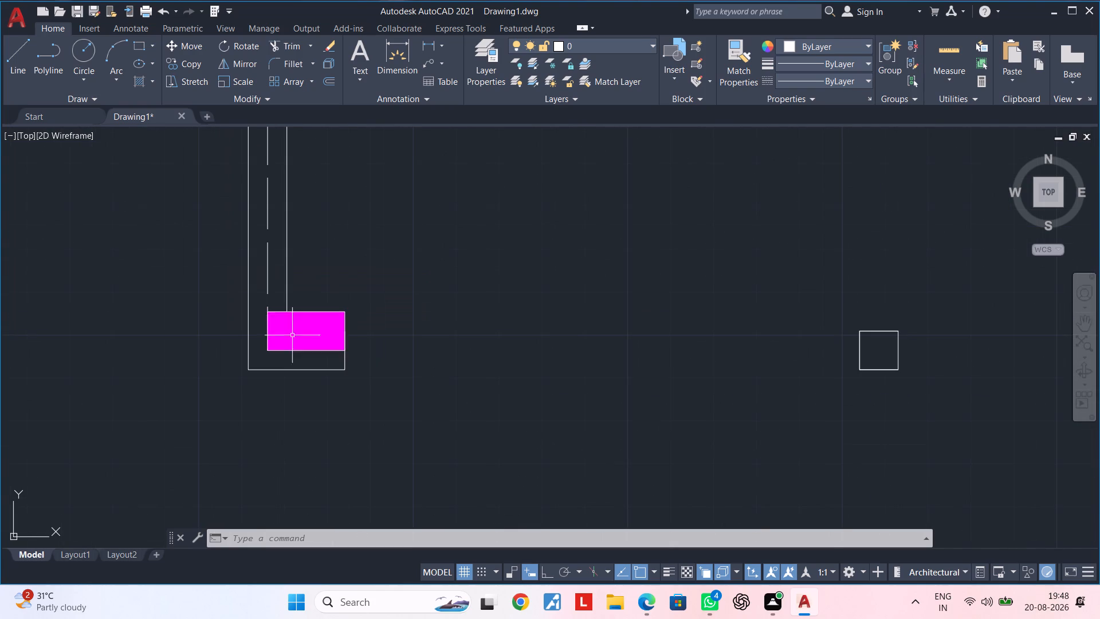
scroll(357, 347, "up", 2)
middle_click_drag(390, 341, 407, 336)
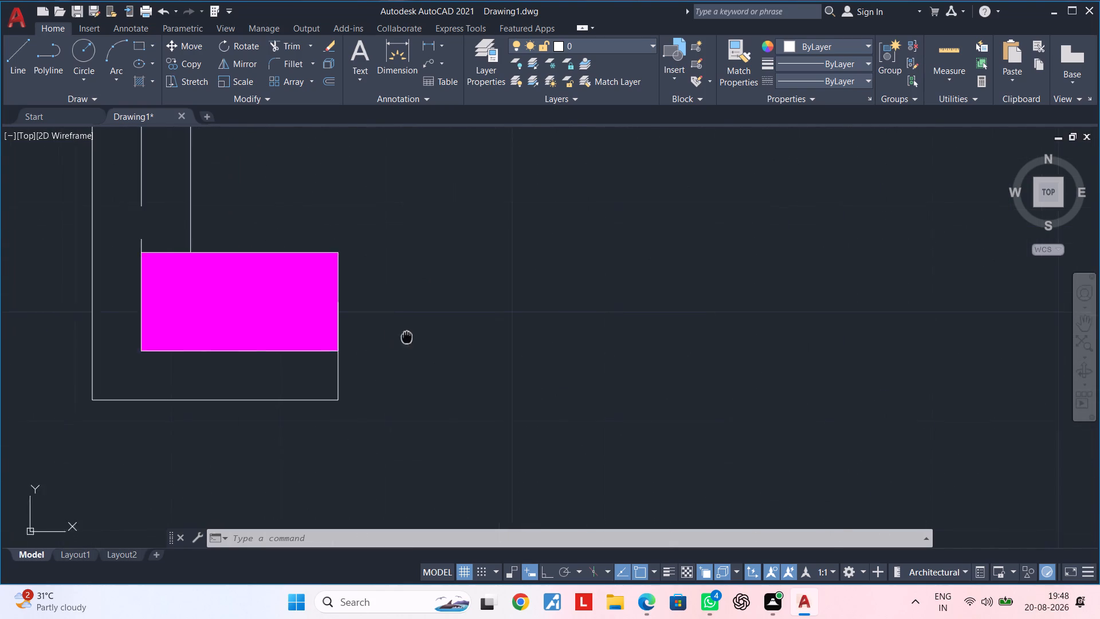
middle_click_drag(407, 336, 465, 324)
scroll(467, 324, "down", 1)
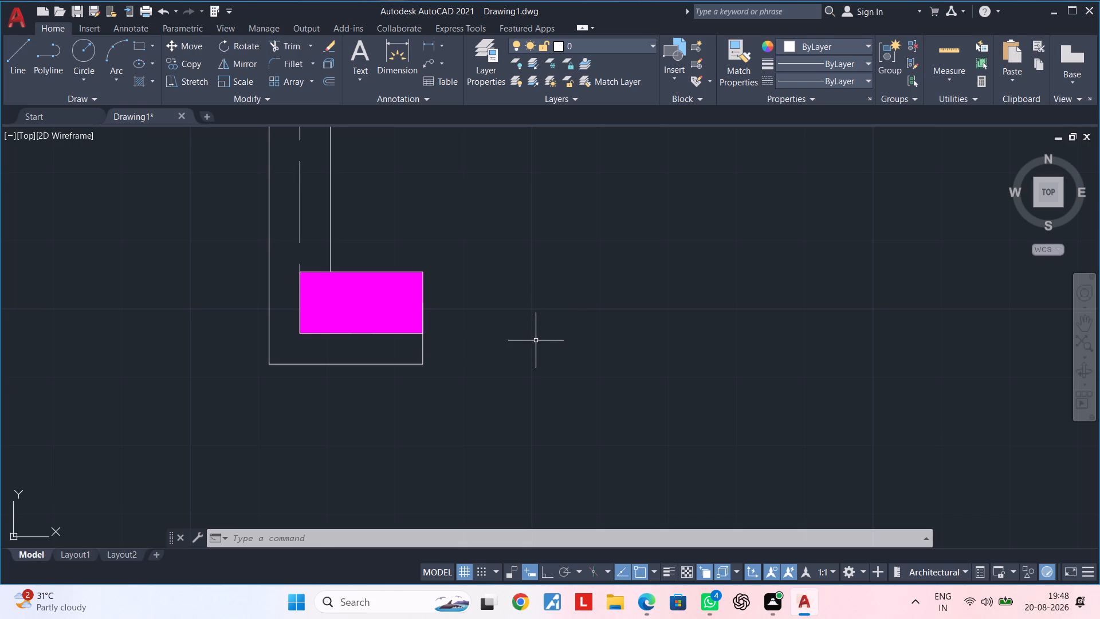
middle_click_drag(536, 358, 533, 377)
key("Escape")
key("Escape")
left_click(284, 276)
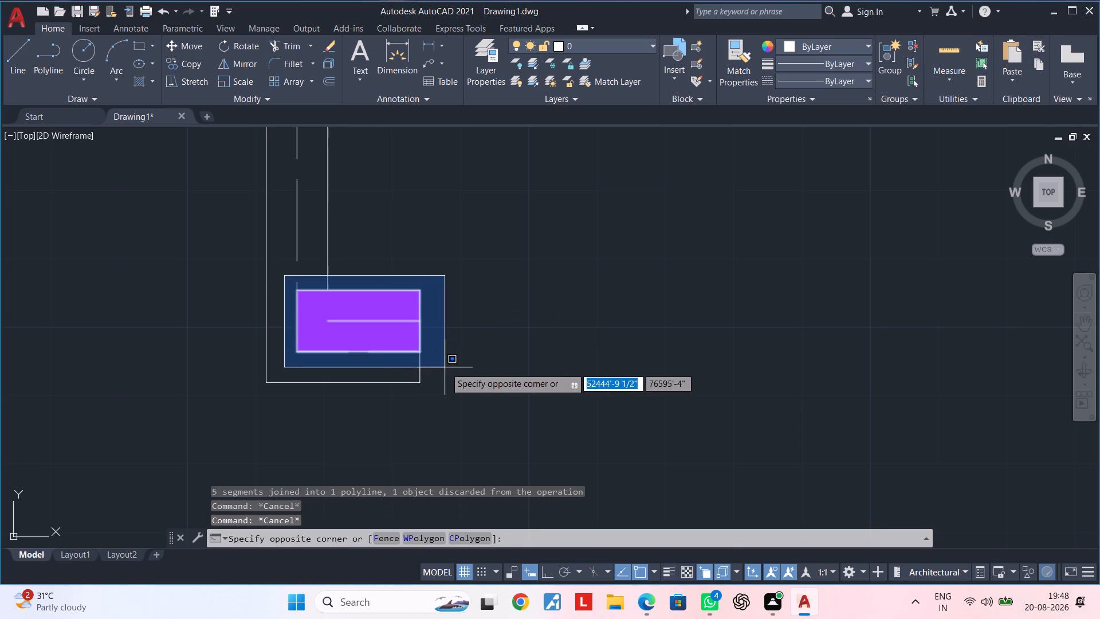
left_click(464, 367)
type("M")
key("space")
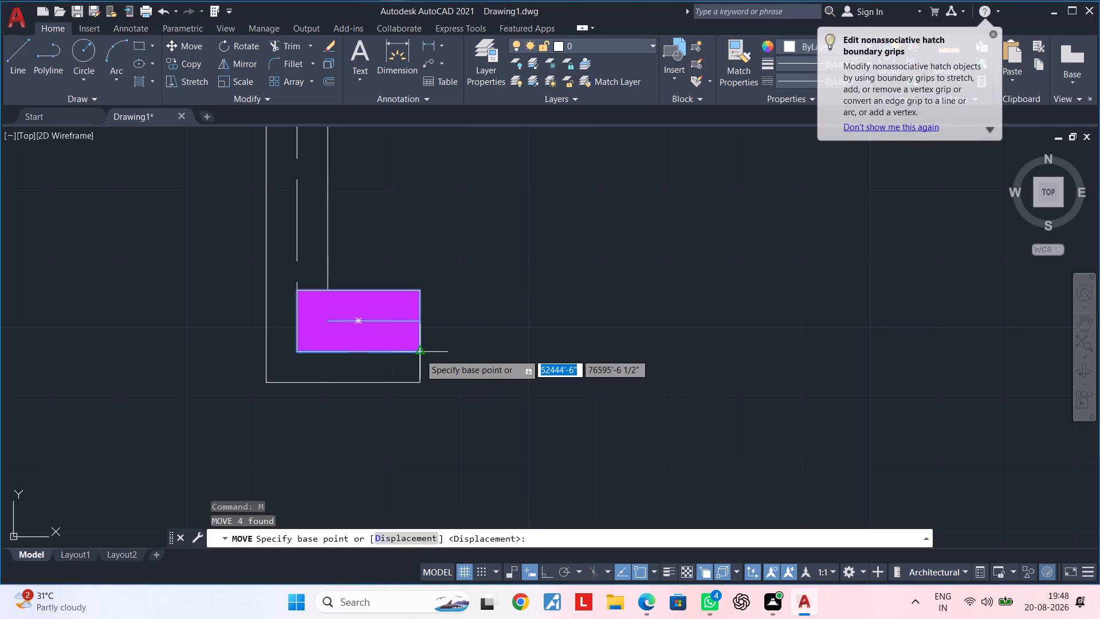
left_click(420, 354)
left_click(420, 381)
key("Escape")
scroll(506, 386, "down", 1)
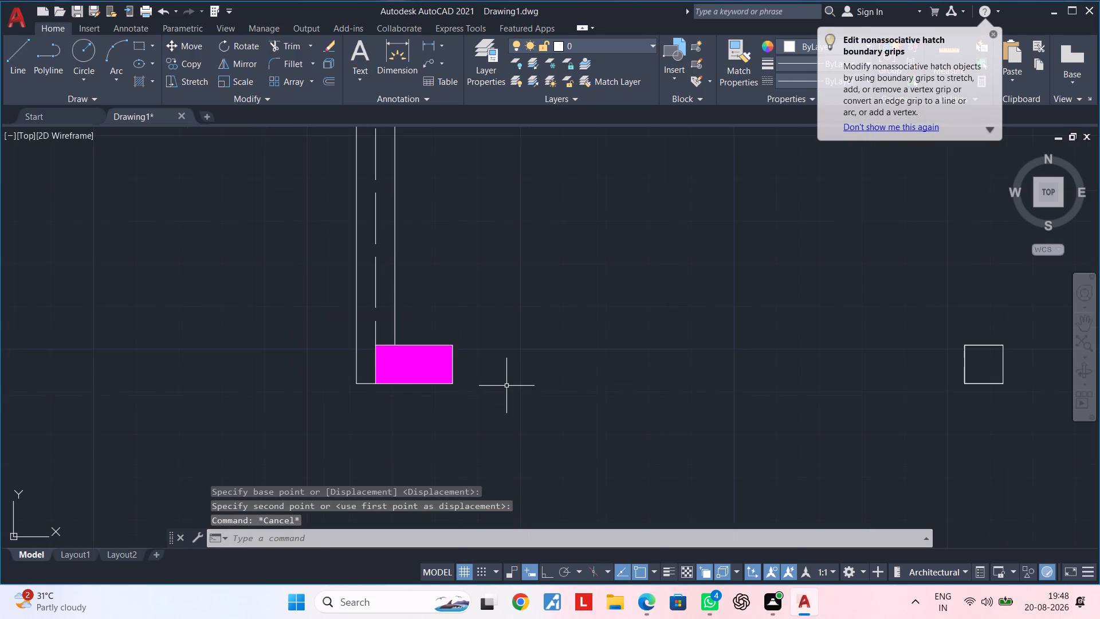
middle_click_drag(513, 386, 449, 386)
key("Escape")
middle_click(446, 373)
key("Escape")
key("Escape")
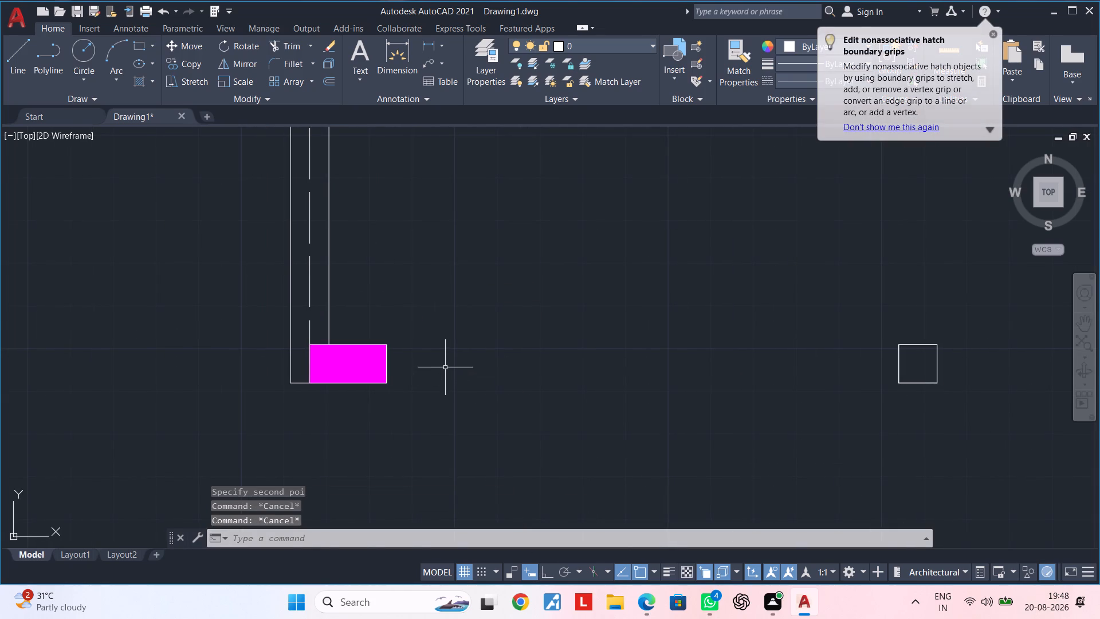
key("Escape")
Copy the magenta corner column to the trimmed left end of the bottom wall, aligning its lower-left corner with the wall's end.
scroll(445, 367, "down", 1)
middle_click_drag(497, 366, 419, 366)
scroll(298, 358, "up", 2)
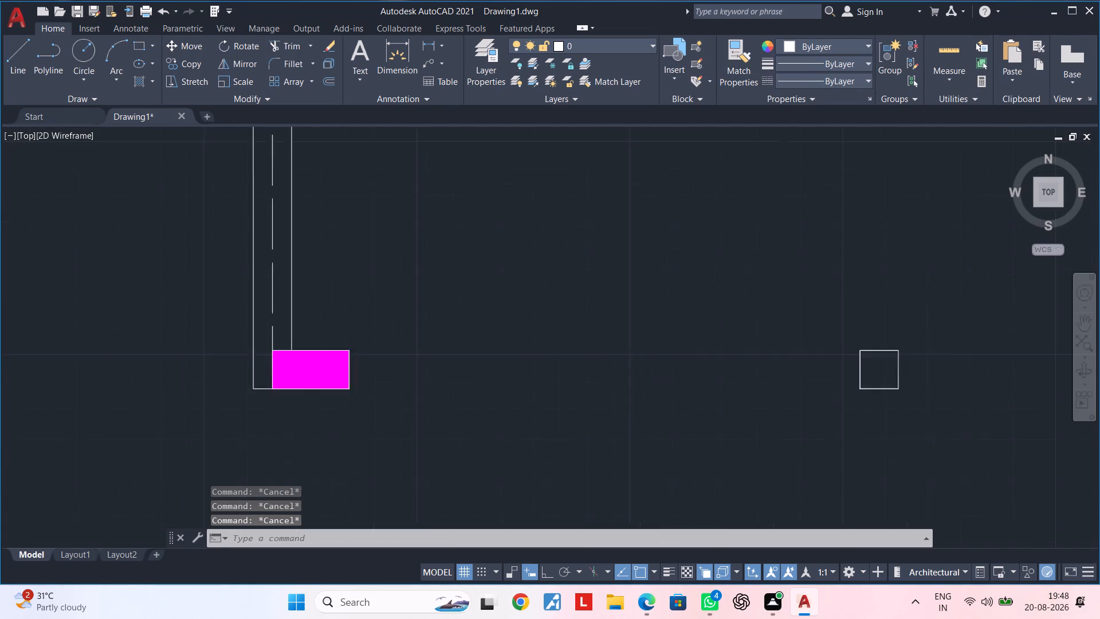
left_click(245, 333)
left_click(451, 433)
type("CO")
key("space")
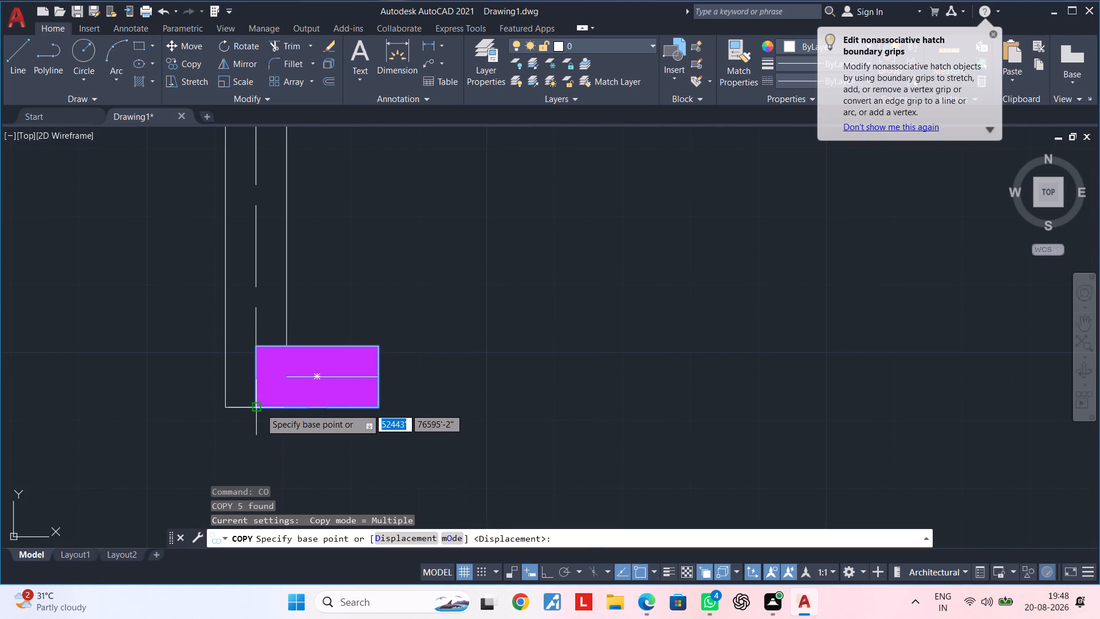
left_click(258, 408)
scroll(580, 408, "down", 2)
middle_click_drag(616, 409, 345, 406)
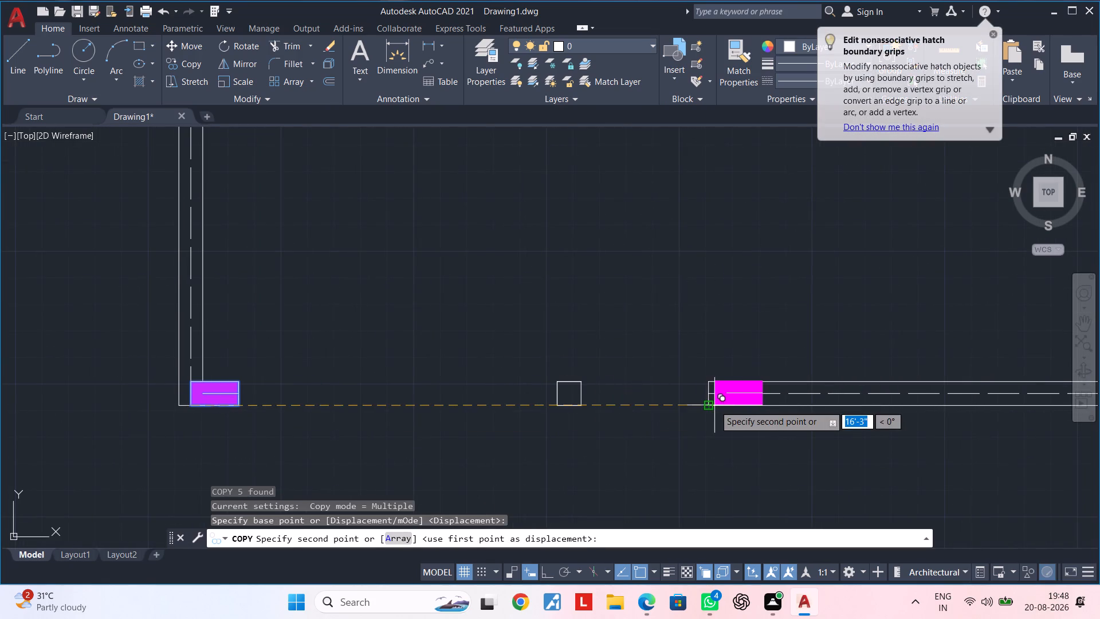
scroll(714, 405, "up", 2)
left_click(697, 403)
scroll(662, 425, "down", 2)
key("Escape")
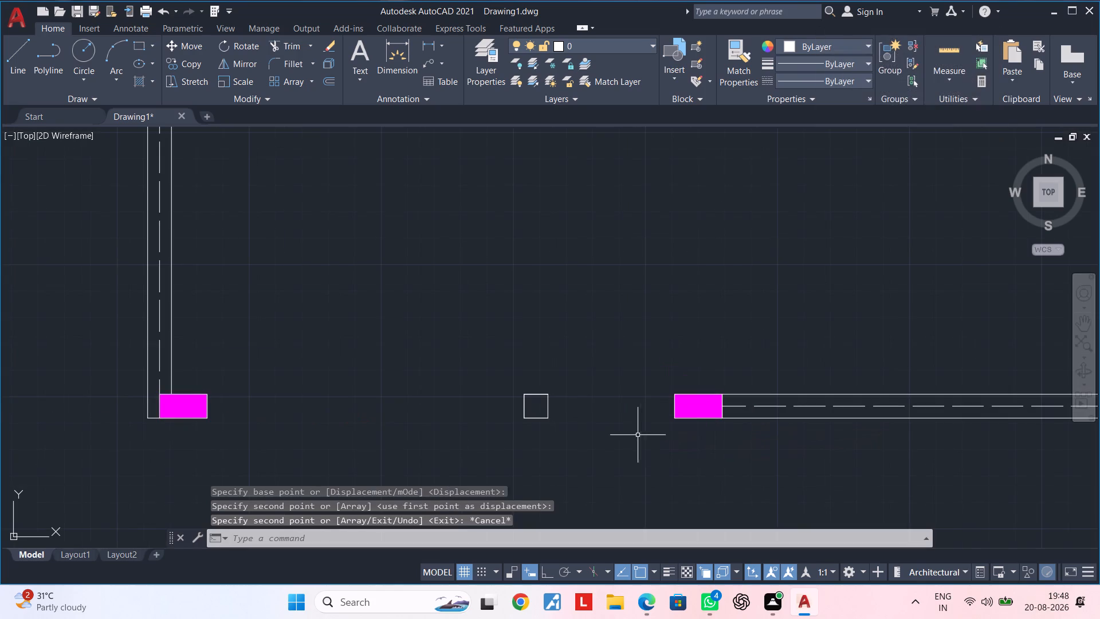
key("Escape")
middle_click_drag(583, 436, 741, 394)
key("Escape")
key("Escape")
scroll(747, 403, "down", 1)
middle_click_drag(751, 403, 584, 379)
key("Escape")
key("Escape")
middle_click_drag(695, 395, 553, 388)
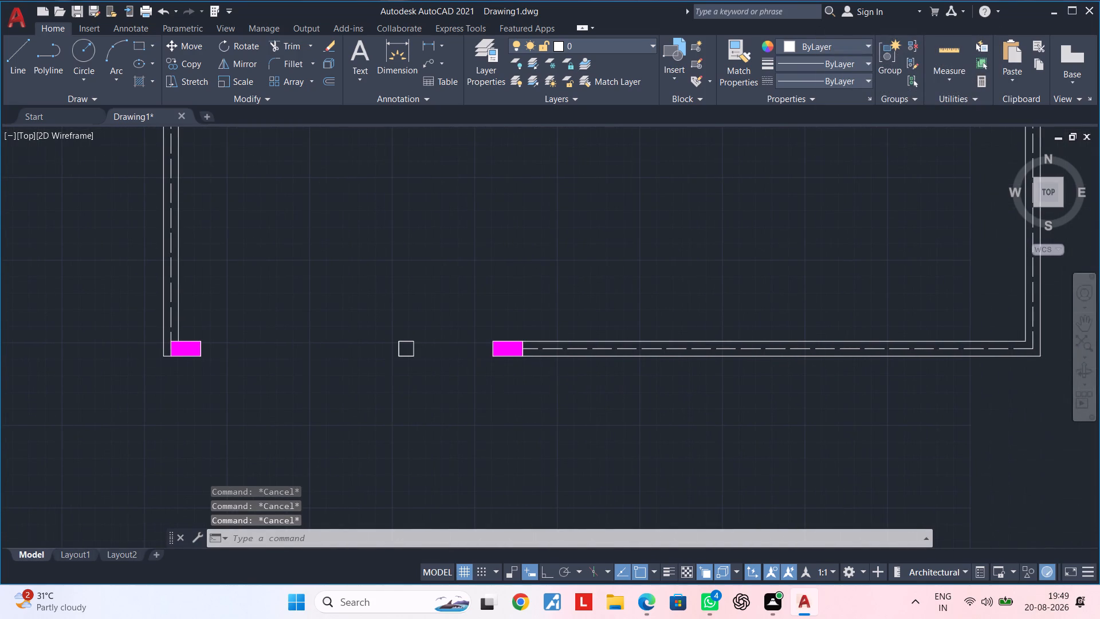
key("Escape")
key("Escape")
key("Escape")
key("Escape")
Offset the inner line of the right boundary wall 2' inward, near the bottom-right corner.
key("Escape")
key("Escape")
key("Escape")
key("Escape")
key("Escape")
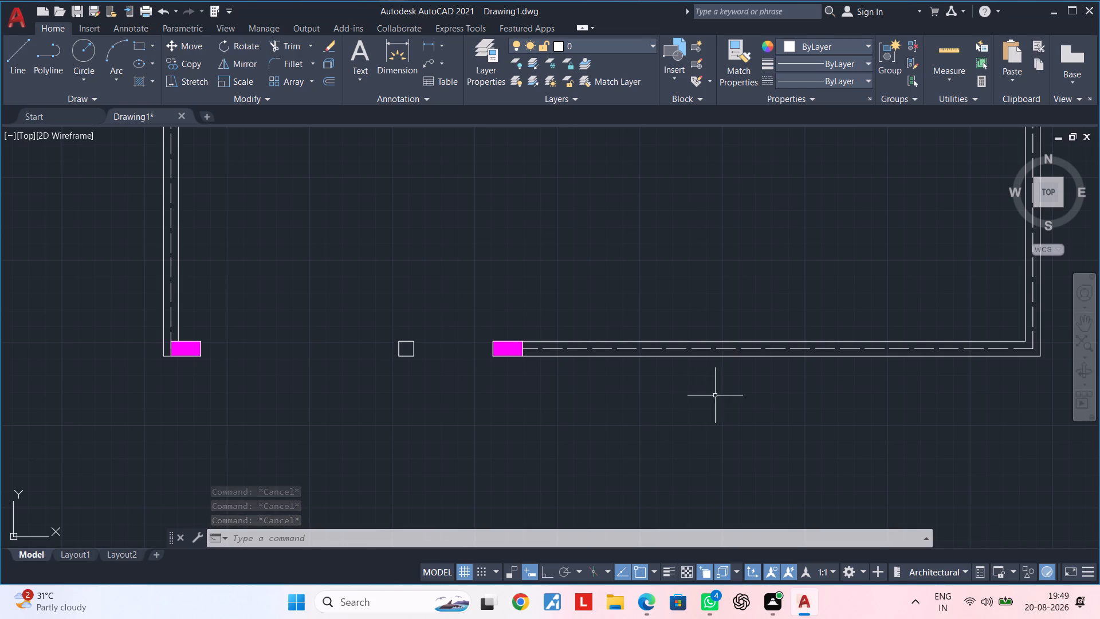
middle_click_drag(878, 399, 501, 395)
scroll(653, 354, "up", 2)
middle_click_drag(600, 377, 680, 377)
key("Escape")
key("Escape")
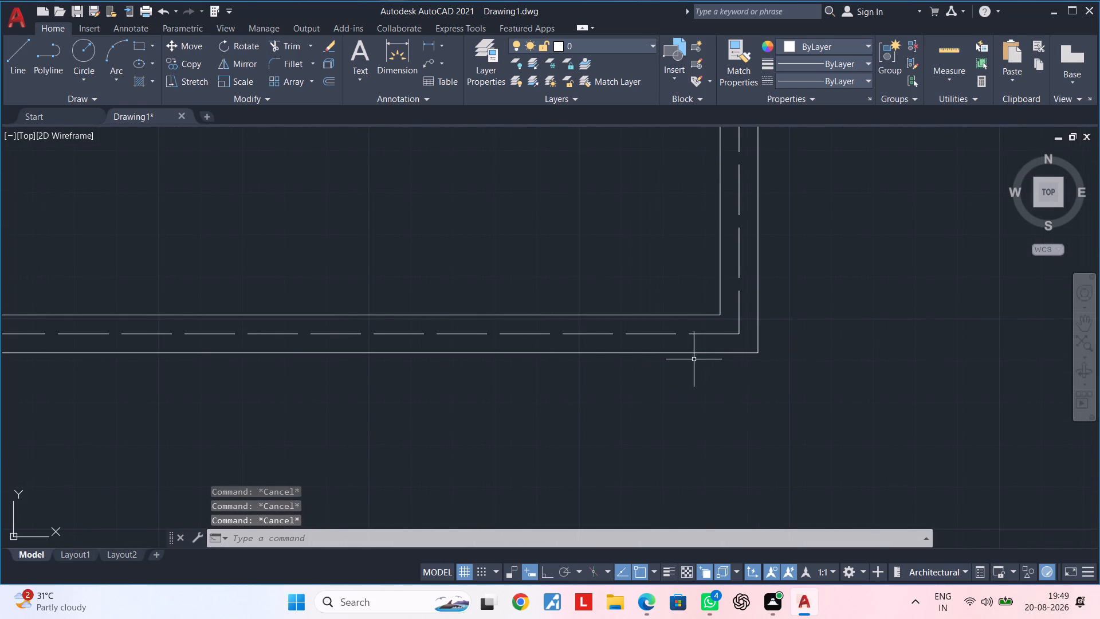
key("Escape")
key("Escape")
type("OF")
key("space")
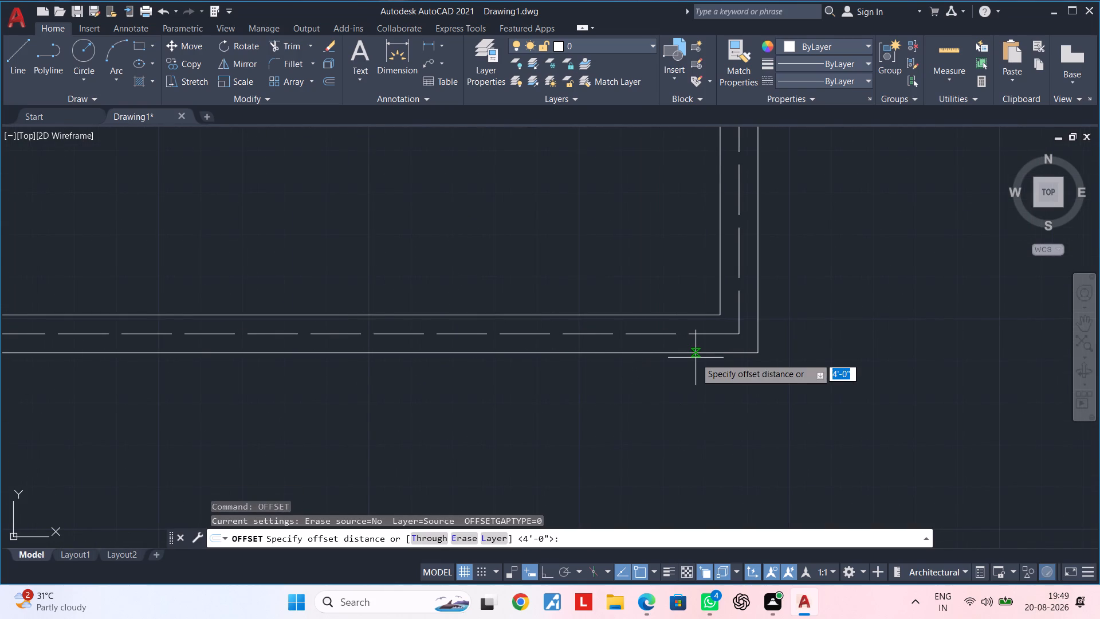
type("2'")
key("Return")
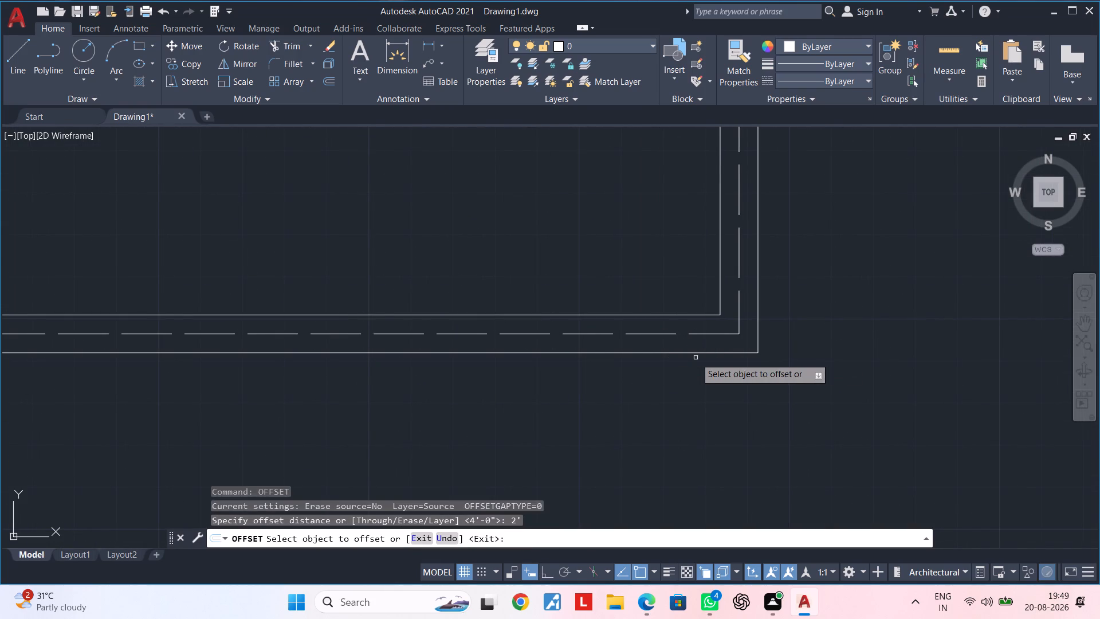
left_click(720, 275)
left_click(617, 275)
key("Escape")
key("Escape")
key("Escape")
key("Escape")
Extend the 2' offset line down to the outer line of the bottom wall.
key("t")
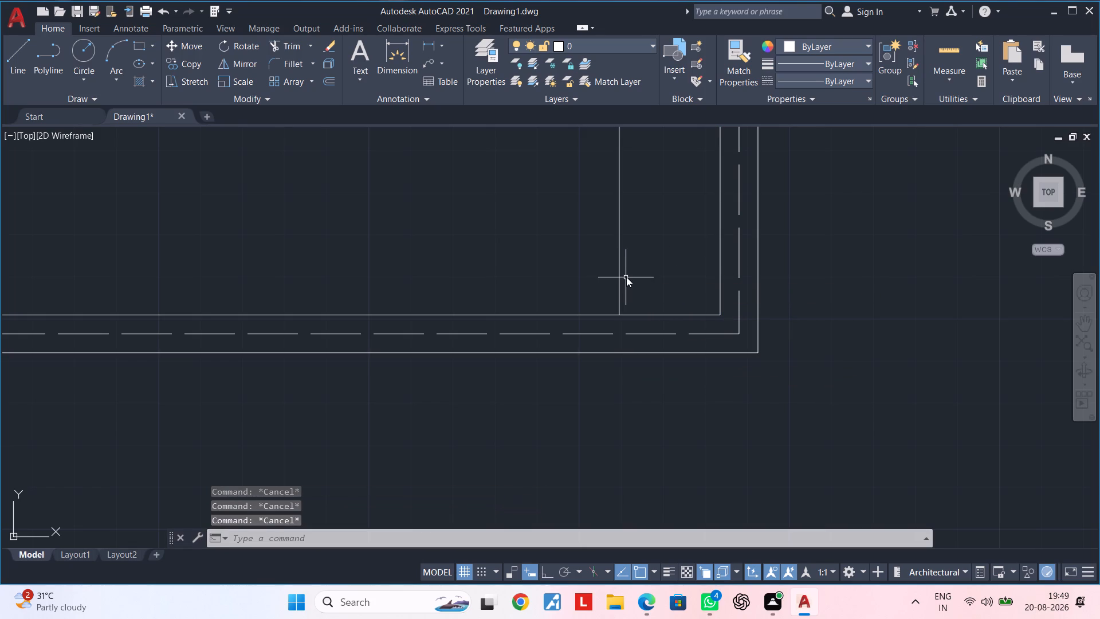
key("r")
key("Escape")
key("Escape")
type("EX")
key("space")
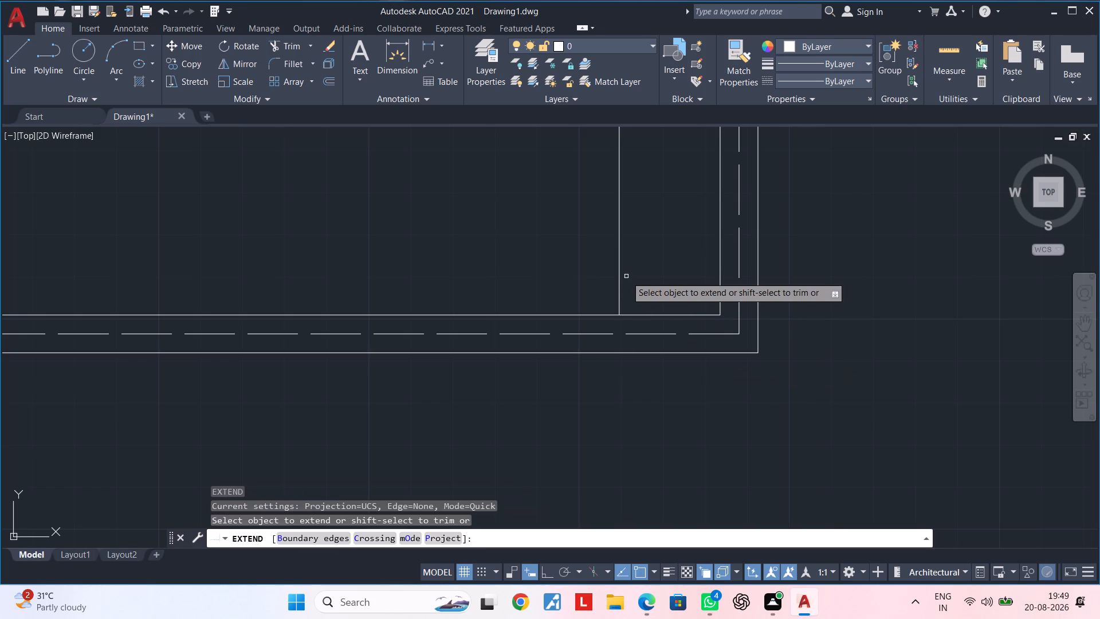
left_click(620, 283)
left_click(619, 287)
key("Escape")
key("Escape")
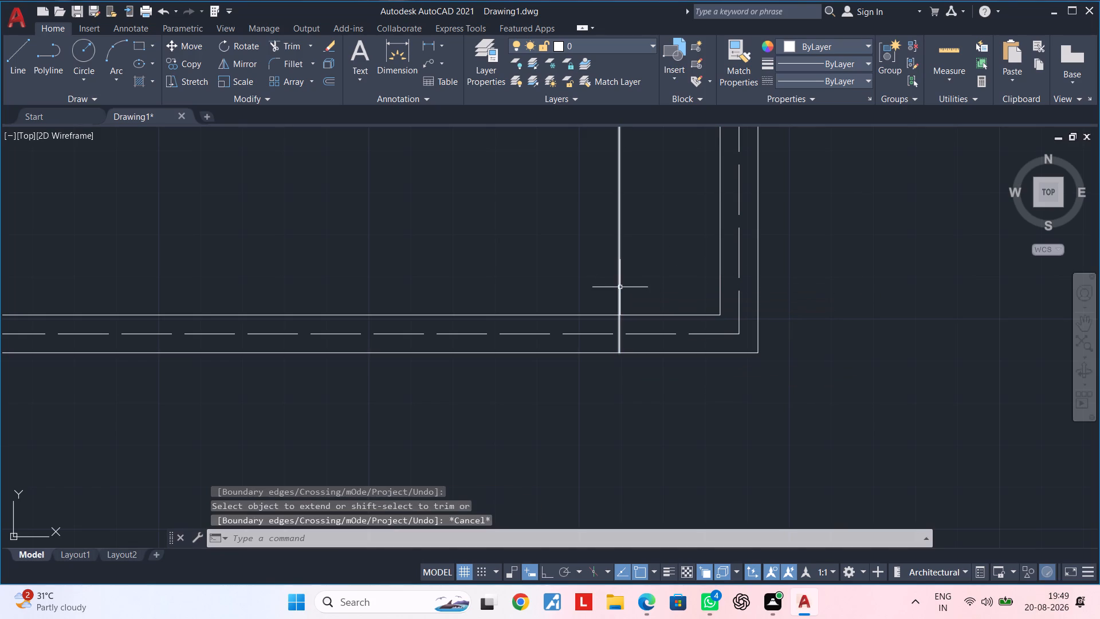
Trim the part of the 2' offset line that lies above the bottom wall.
key("t")
type("R")
key("space")
left_click(638, 283)
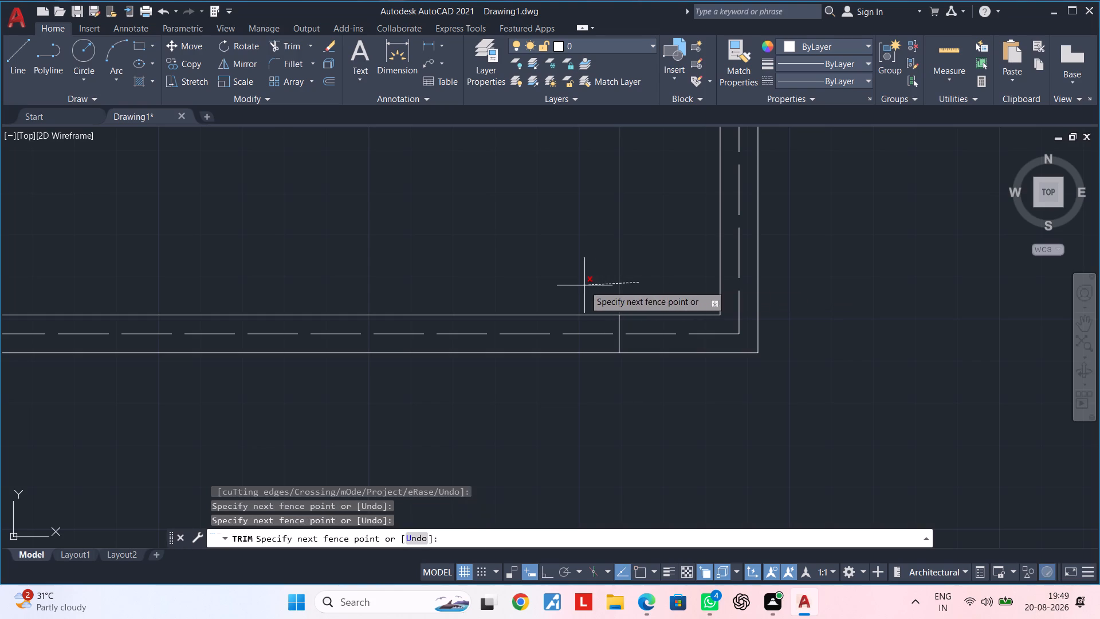
left_click(584, 285)
scroll(594, 271, "down", 4)
middle_click_drag(582, 229, 607, 351)
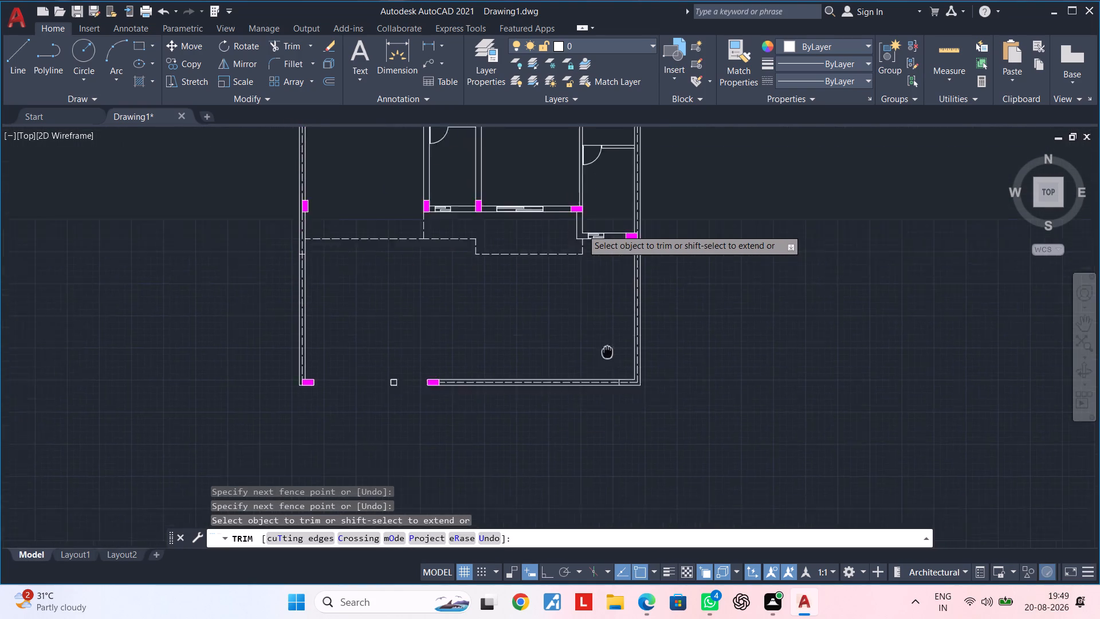
middle_click_drag(607, 351, 635, 299)
scroll(593, 386, "up", 1)
middle_click_drag(580, 356, 583, 400)
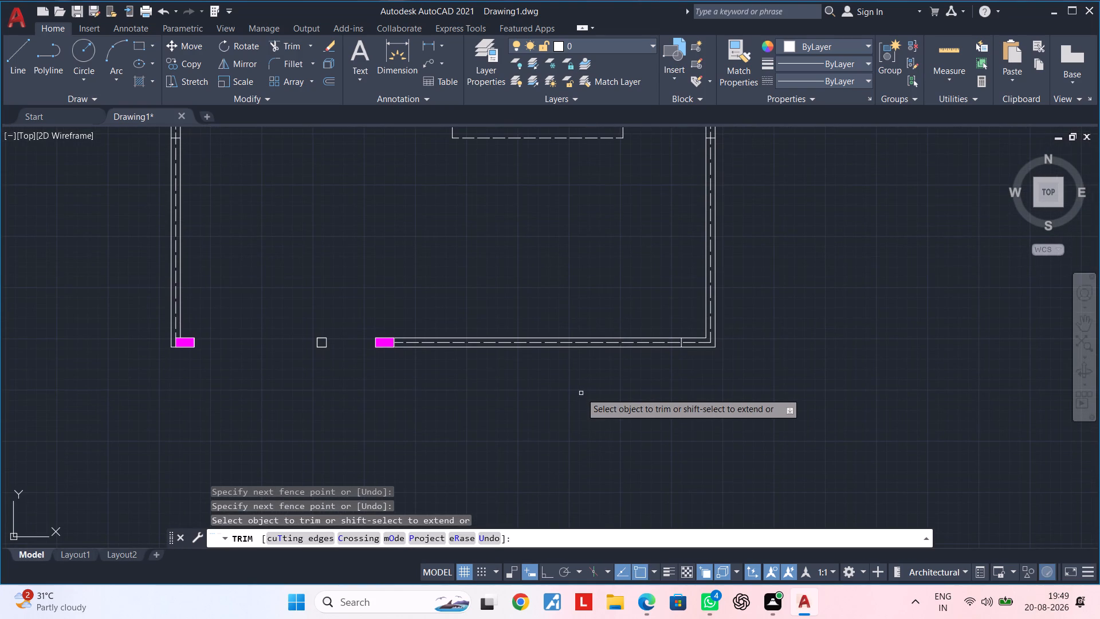
middle_click_drag(552, 385, 744, 363)
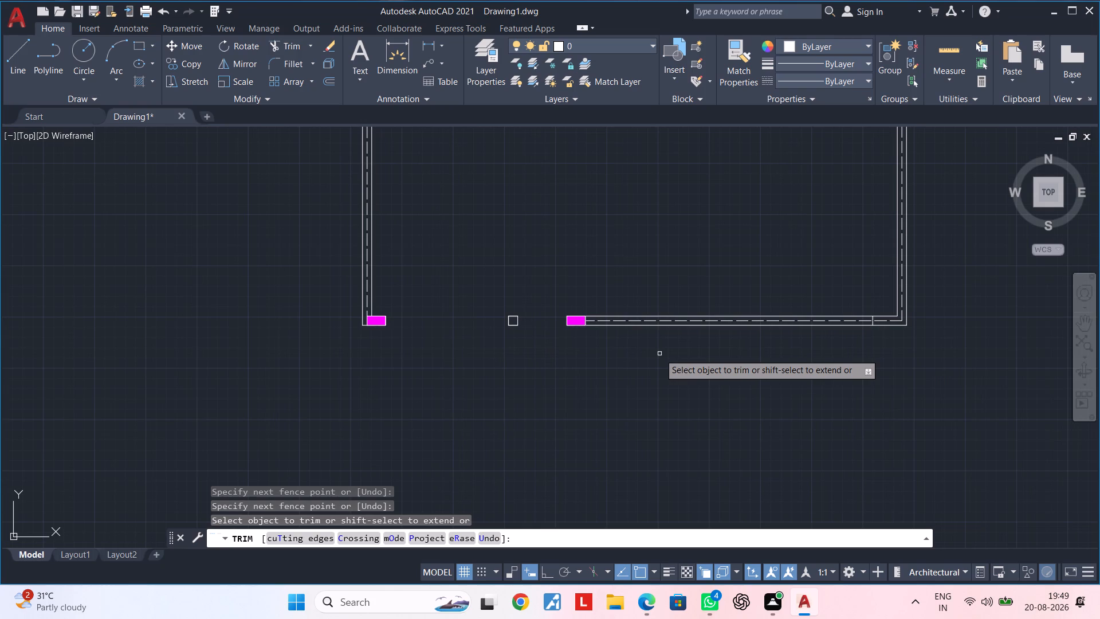
scroll(620, 335, "up", 1)
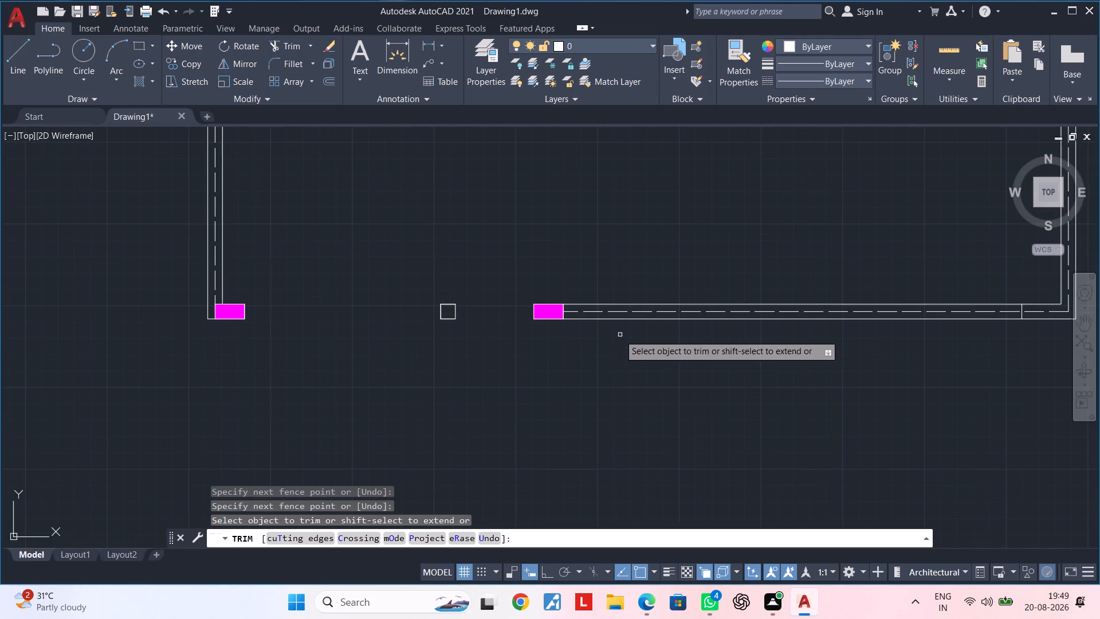
scroll(616, 336, "up", 1)
middle_click_drag(642, 330, 445, 331)
key("Escape")
key("Escape")
key("Escape")
key("Escape")
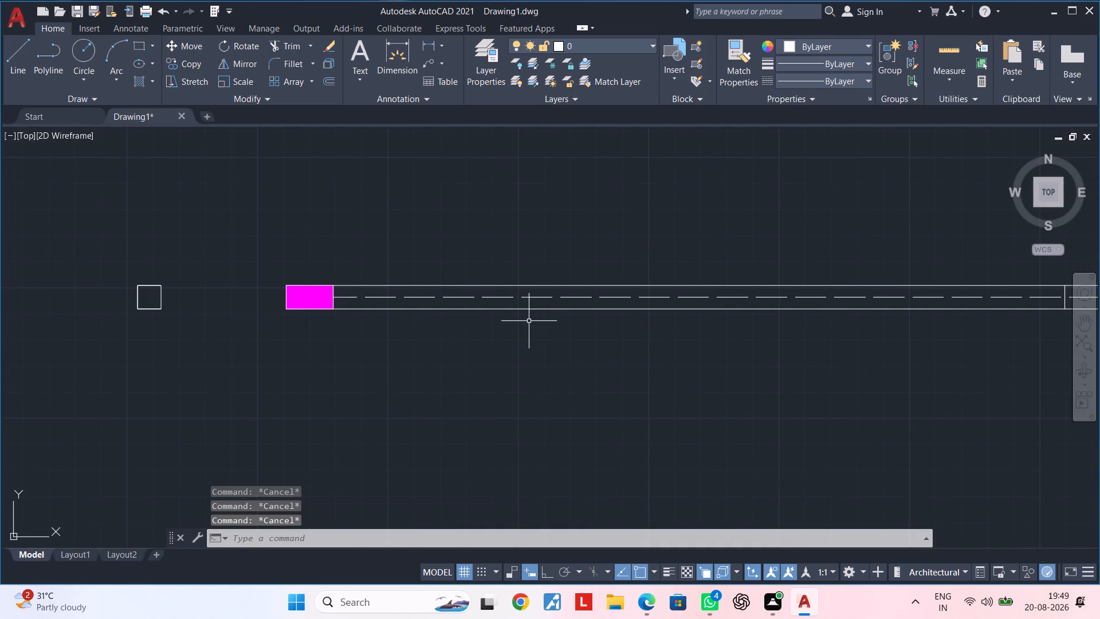
key("Escape")
key("Escape")
key("Escape")
key("Escape")
key("Escape")
key("Escape")
key("Escape")
Offset the line at the right edge of the bottom wall's magenta column 8' to the right along the wall.
scroll(337, 294, "up", 3)
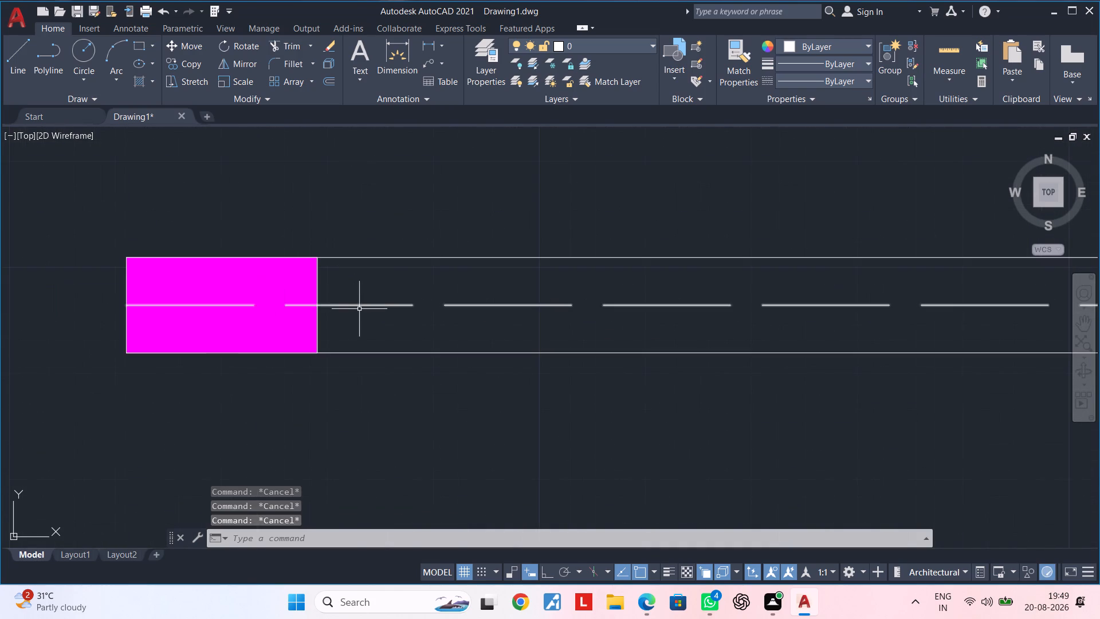
key("Escape")
key("Escape")
type("OF")
key("space")
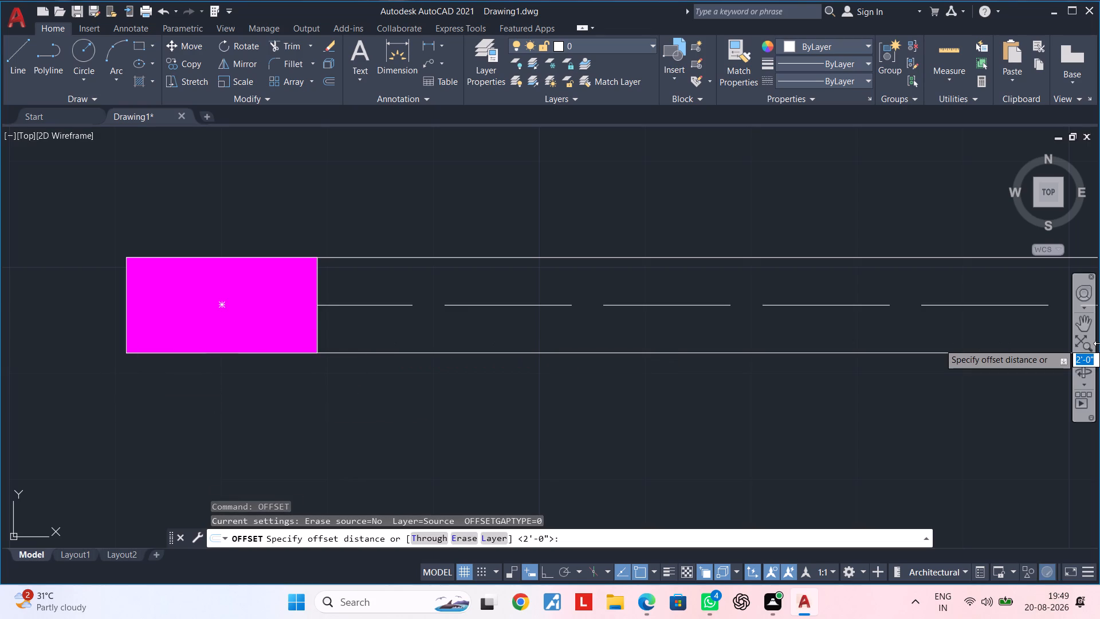
type("8'")
key("Return")
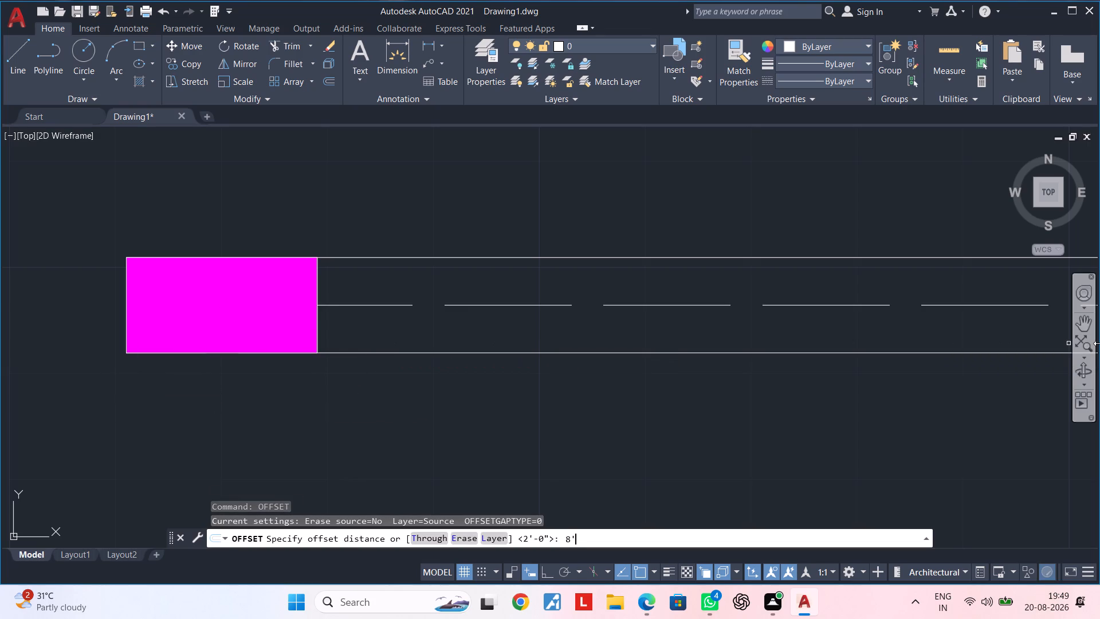
scroll(329, 321, "up", 2)
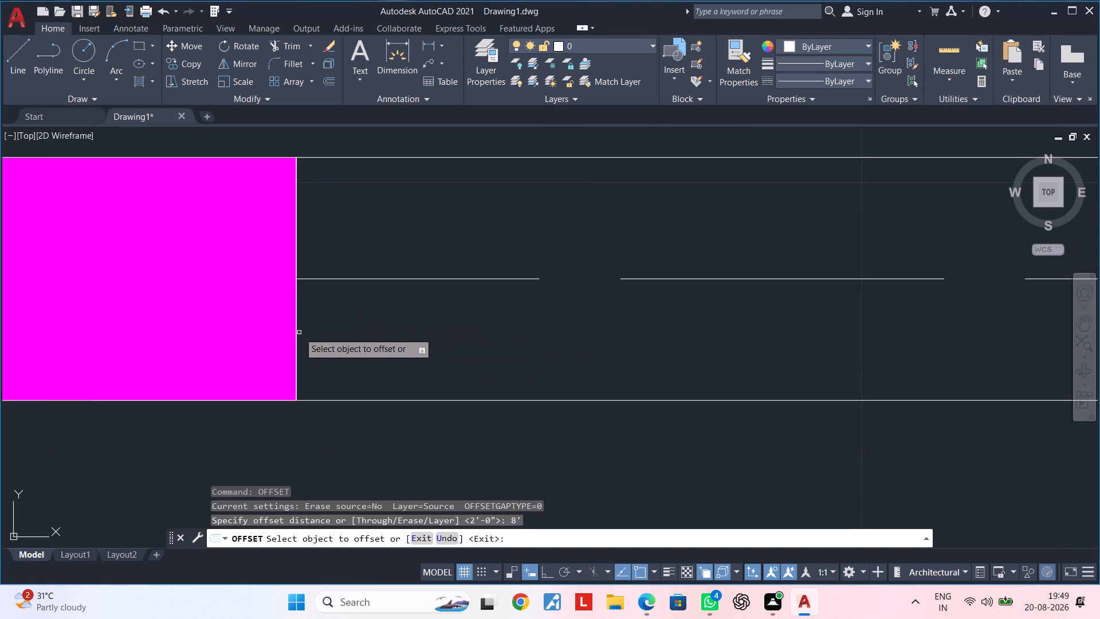
left_click(296, 333)
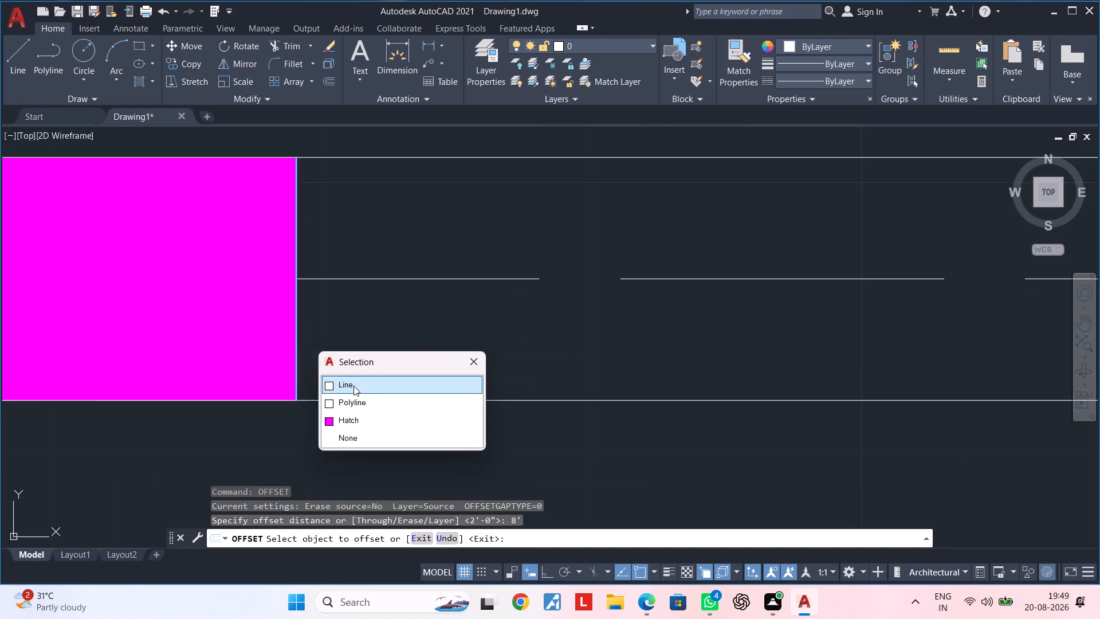
left_click(353, 386)
scroll(608, 381, "down", 2)
scroll(738, 366, "down", 1)
middle_click_drag(742, 366, 358, 361)
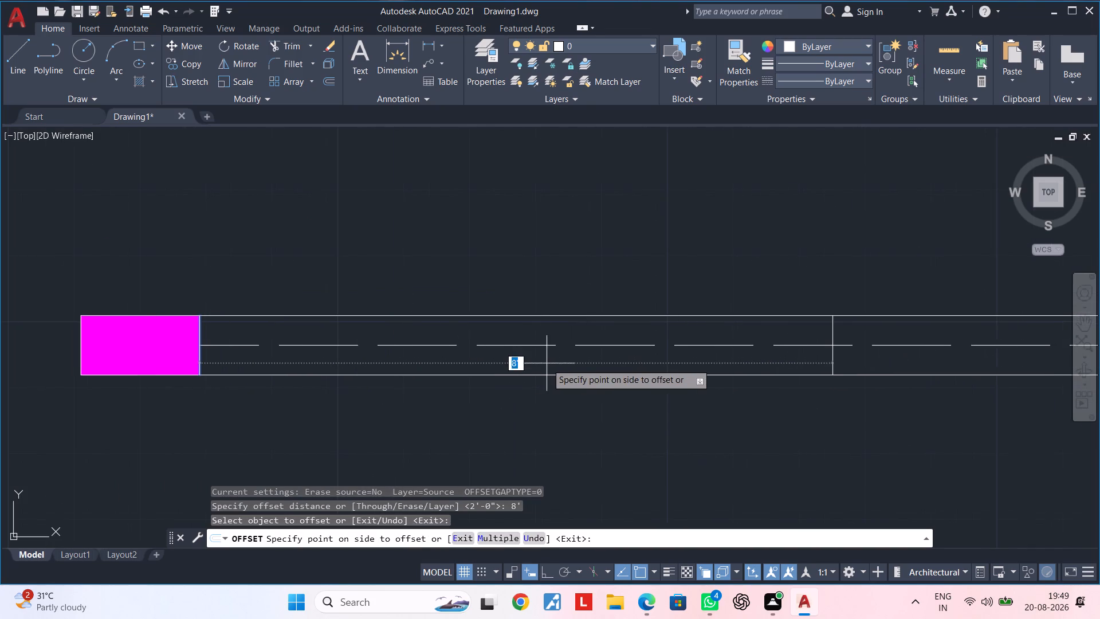
scroll(548, 365, "down", 1)
middle_click_drag(573, 367, 323, 370)
scroll(349, 369, "down", 2)
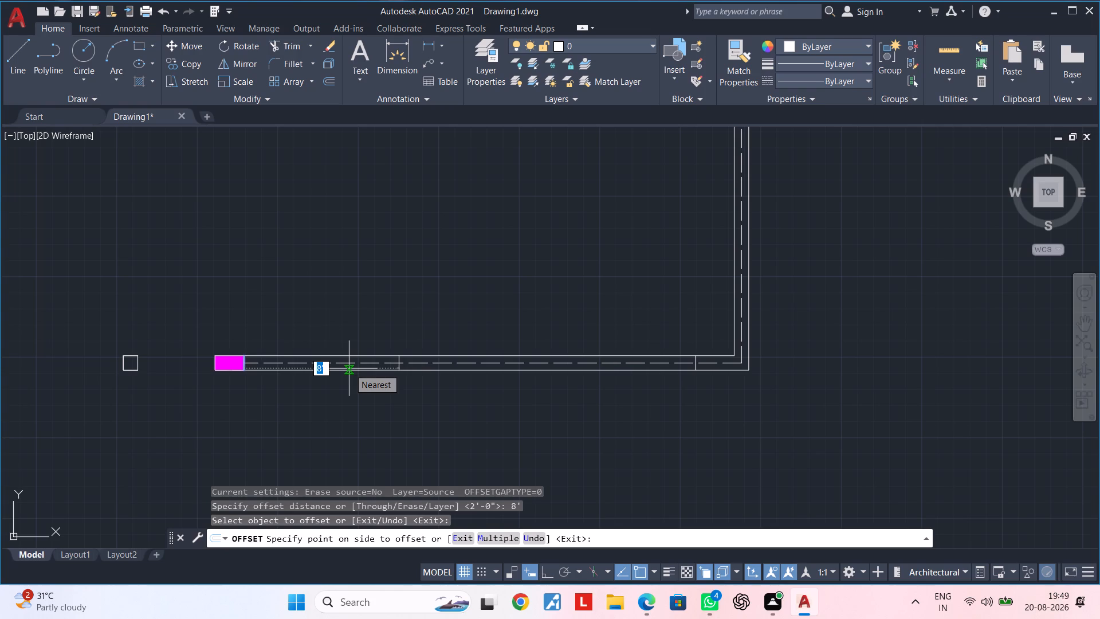
left_click(349, 369)
key("Escape")
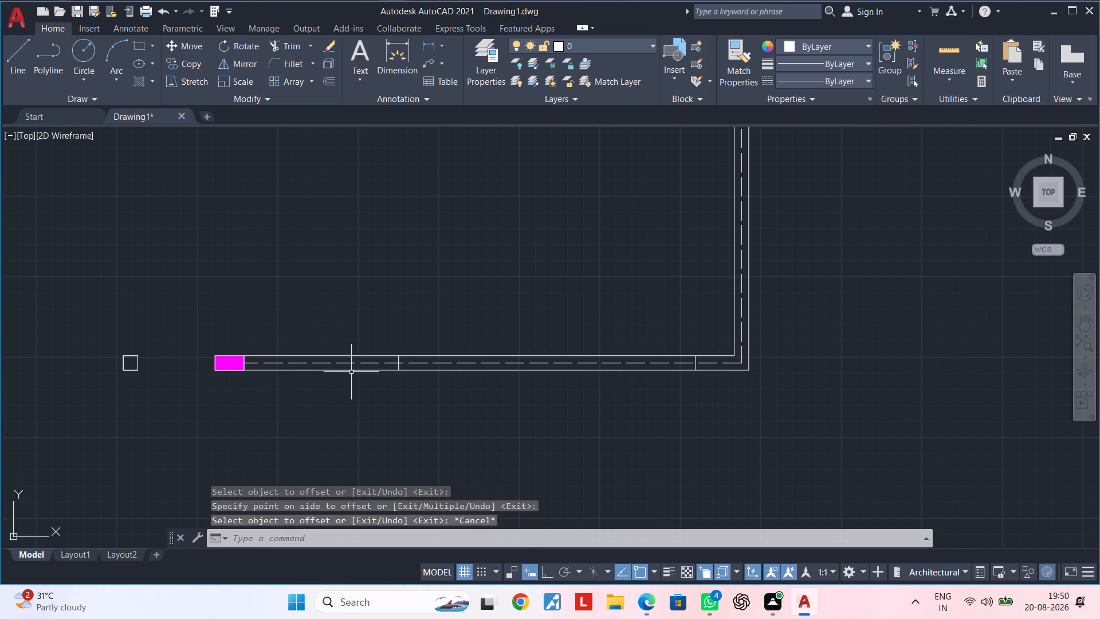
key("Escape")
Trim away the bottom wall's centerline from the 8' offset line back through the magenta column.
middle_click_drag(353, 381, 402, 381)
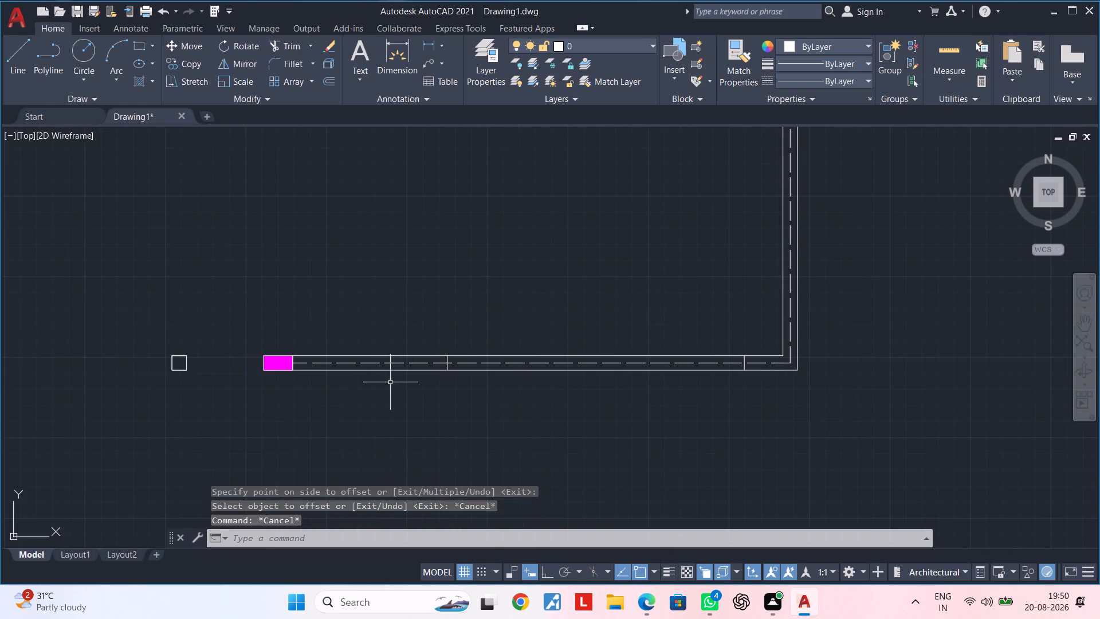
scroll(371, 381, "up", 1)
middle_click_drag(314, 387, 384, 387)
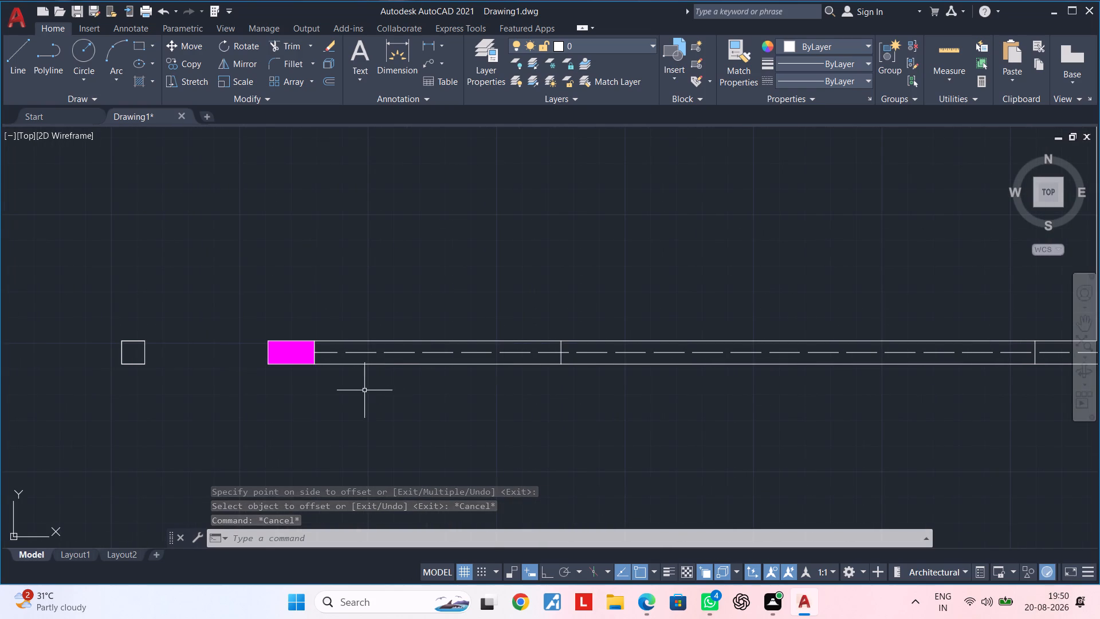
scroll(322, 373, "up", 3)
scroll(323, 371, "down", 2)
middle_click_drag(353, 377, 312, 385)
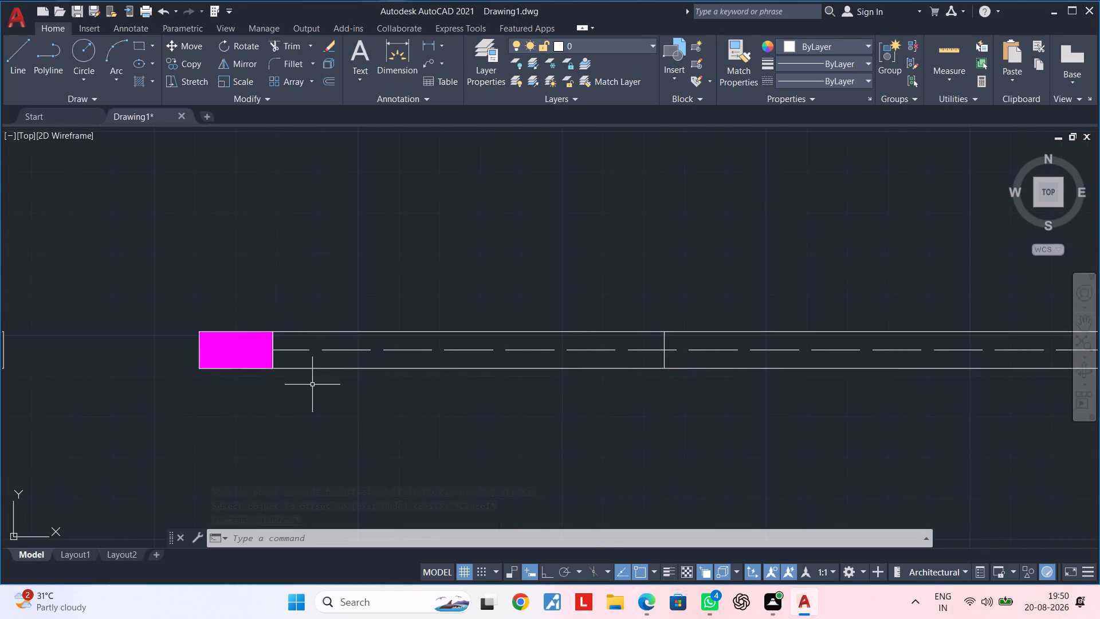
key("Escape")
key("Escape")
key("Escape")
key("Escape")
type("TR")
key("Escape")
key("Escape")
key("Escape")
key("Escape")
key("Escape")
key("Escape")
key("Escape")
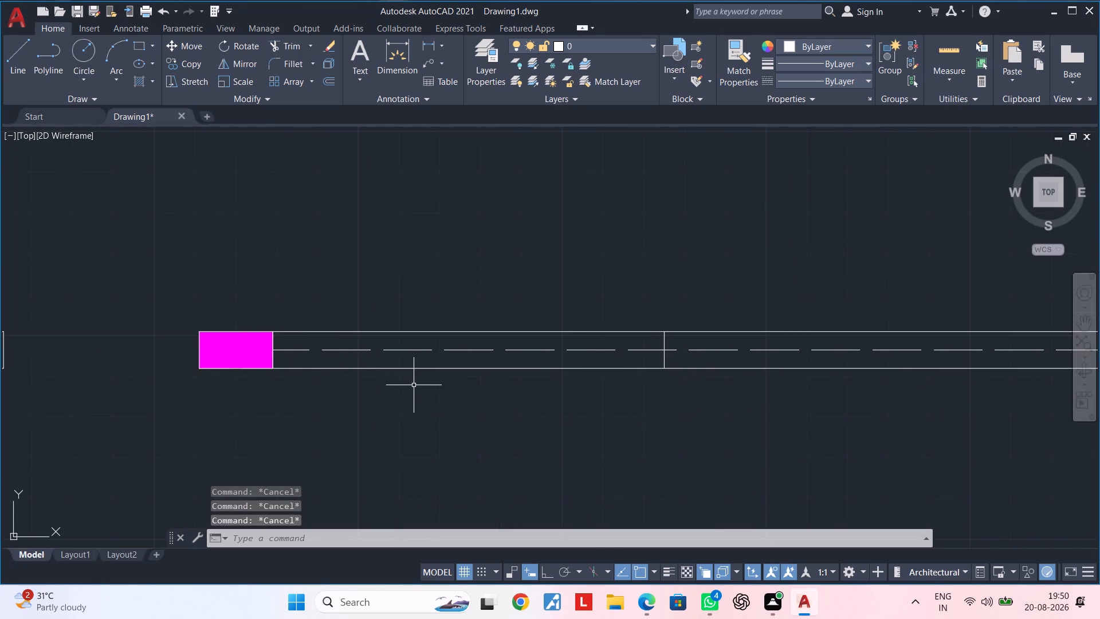
type("TR")
key("space")
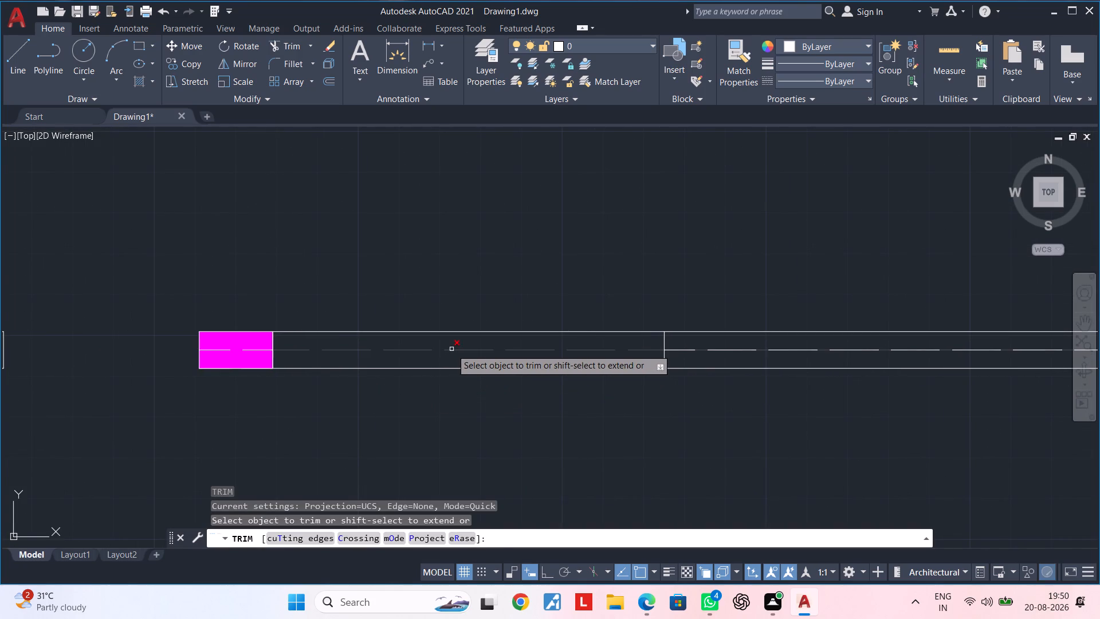
left_click(451, 349)
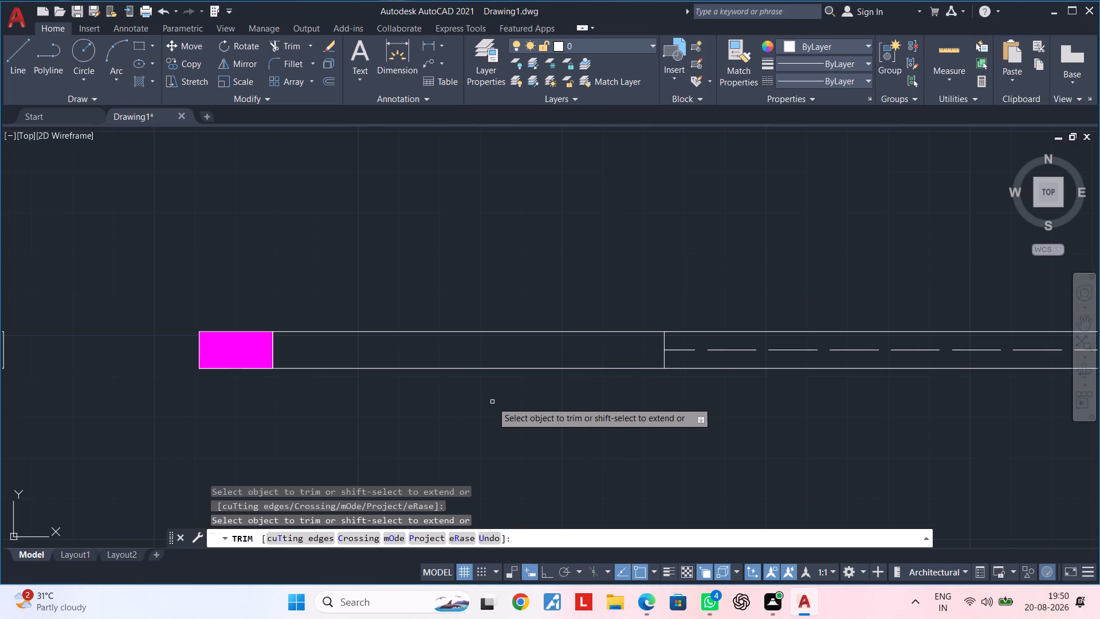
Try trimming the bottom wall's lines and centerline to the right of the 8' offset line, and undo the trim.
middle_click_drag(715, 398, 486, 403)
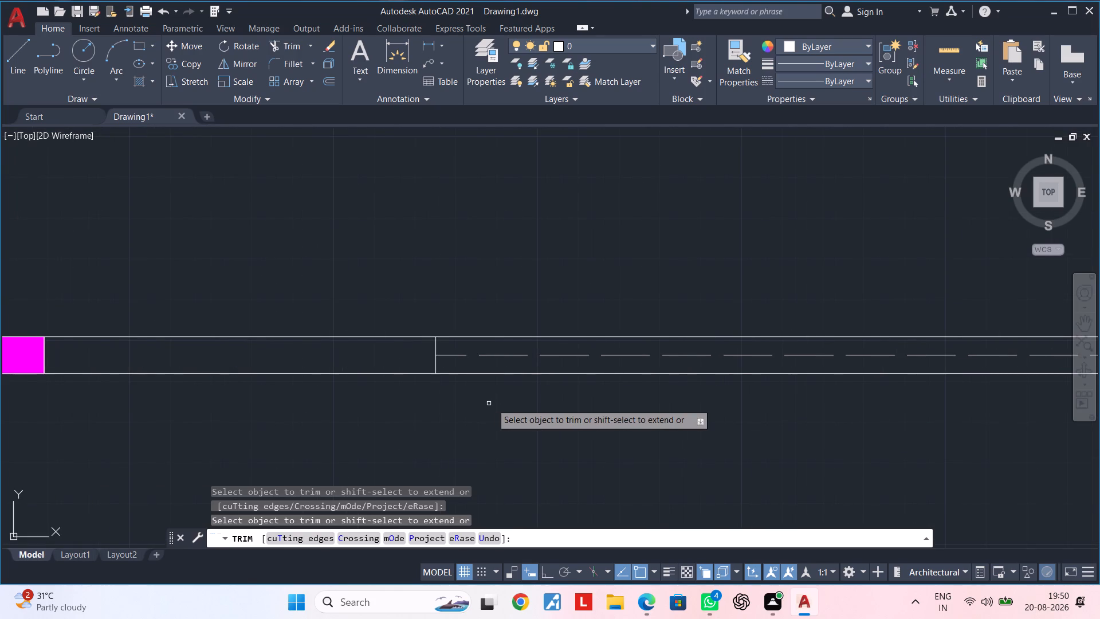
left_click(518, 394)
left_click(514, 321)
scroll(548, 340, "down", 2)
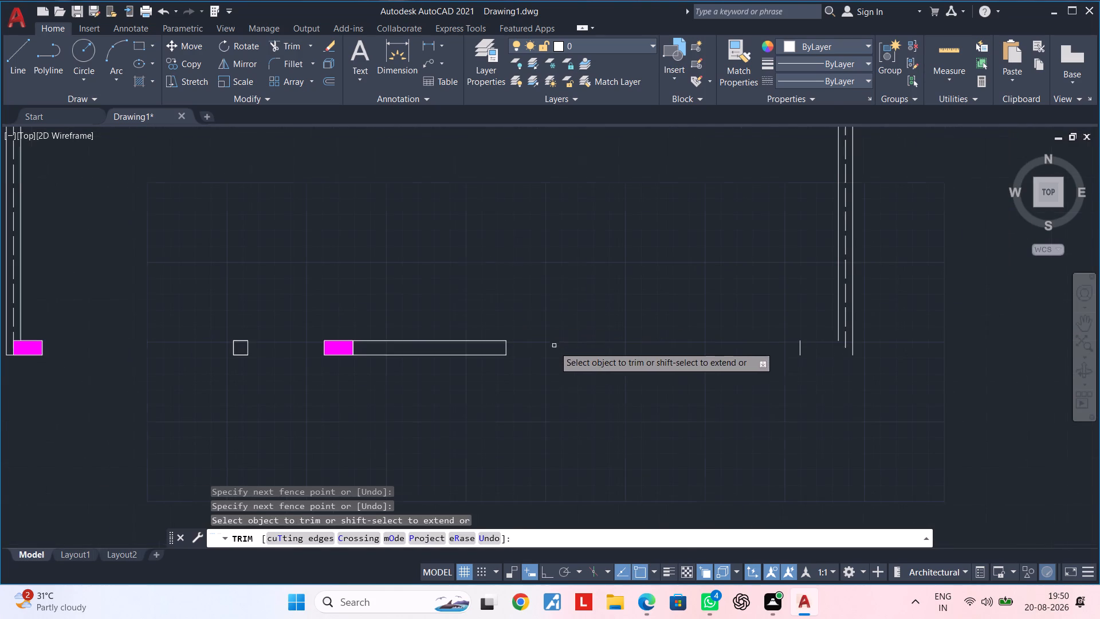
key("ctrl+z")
Trim away the bottom wall's lines and centerline between the 8' offset line and the 2' offset line.
scroll(725, 366, "down", 1)
middle_click_drag(795, 376, 489, 374)
left_click(756, 372)
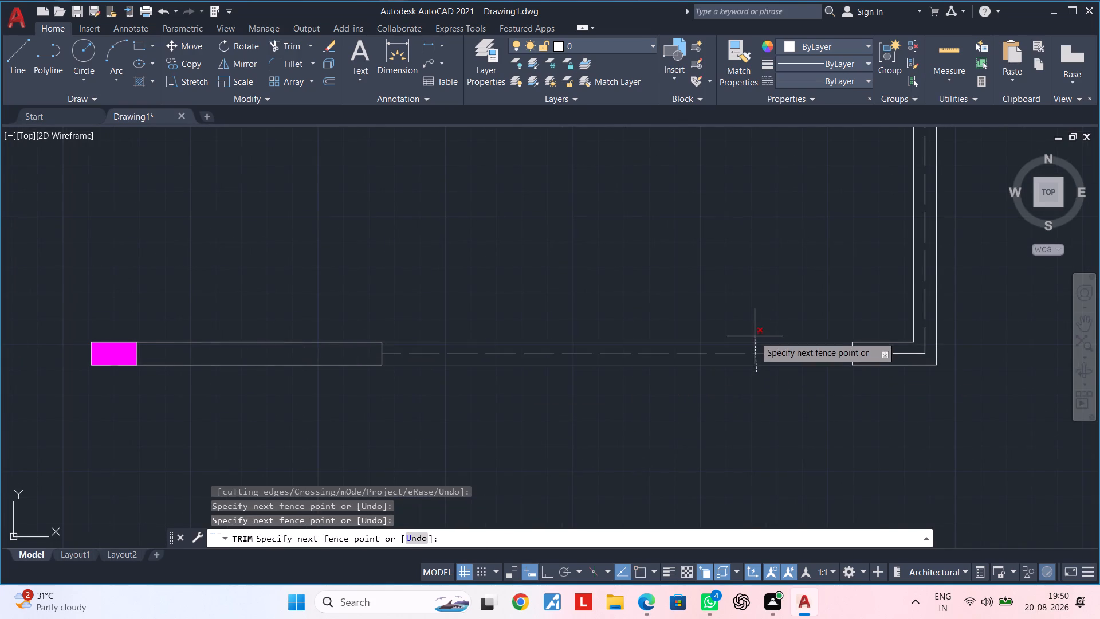
left_click(755, 336)
middle_click_drag(669, 399, 820, 385)
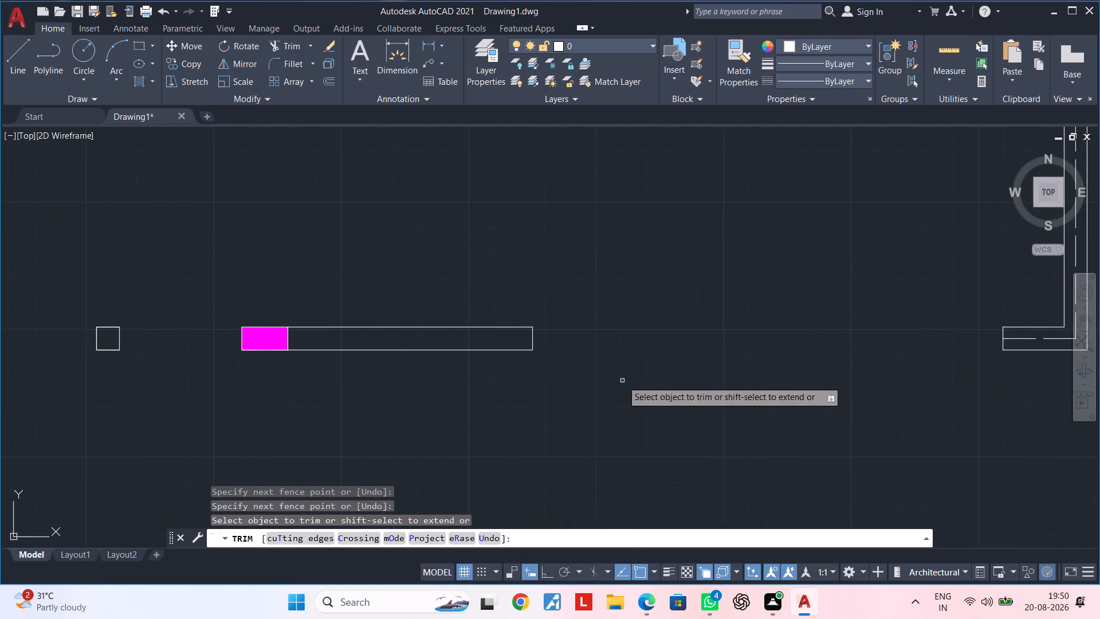
middle_click_drag(625, 379, 712, 373)
key("Escape")
key("Escape")
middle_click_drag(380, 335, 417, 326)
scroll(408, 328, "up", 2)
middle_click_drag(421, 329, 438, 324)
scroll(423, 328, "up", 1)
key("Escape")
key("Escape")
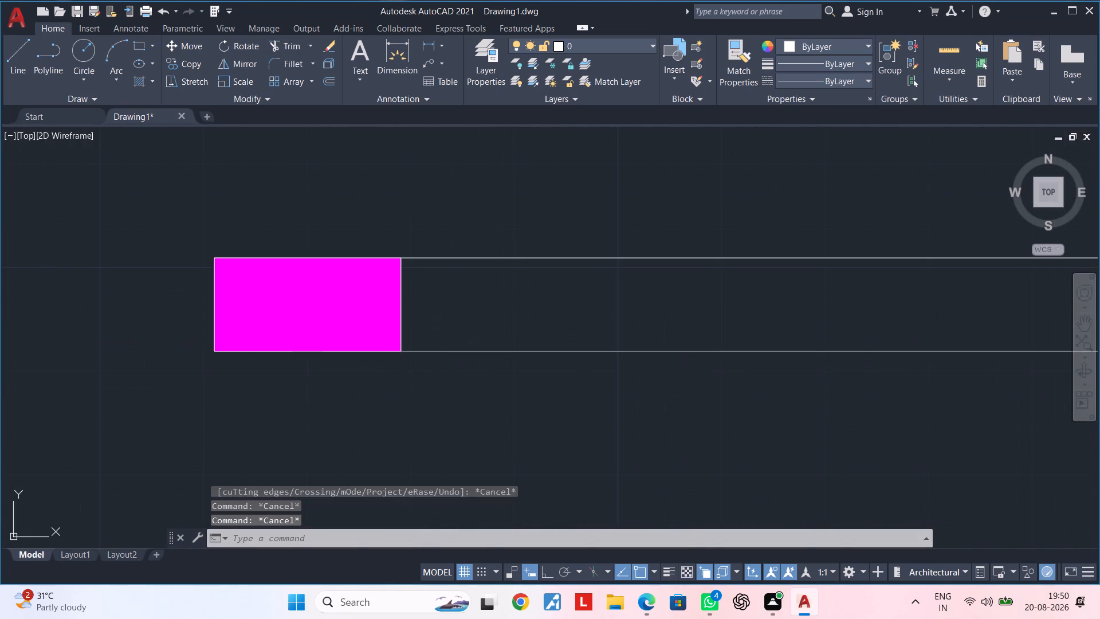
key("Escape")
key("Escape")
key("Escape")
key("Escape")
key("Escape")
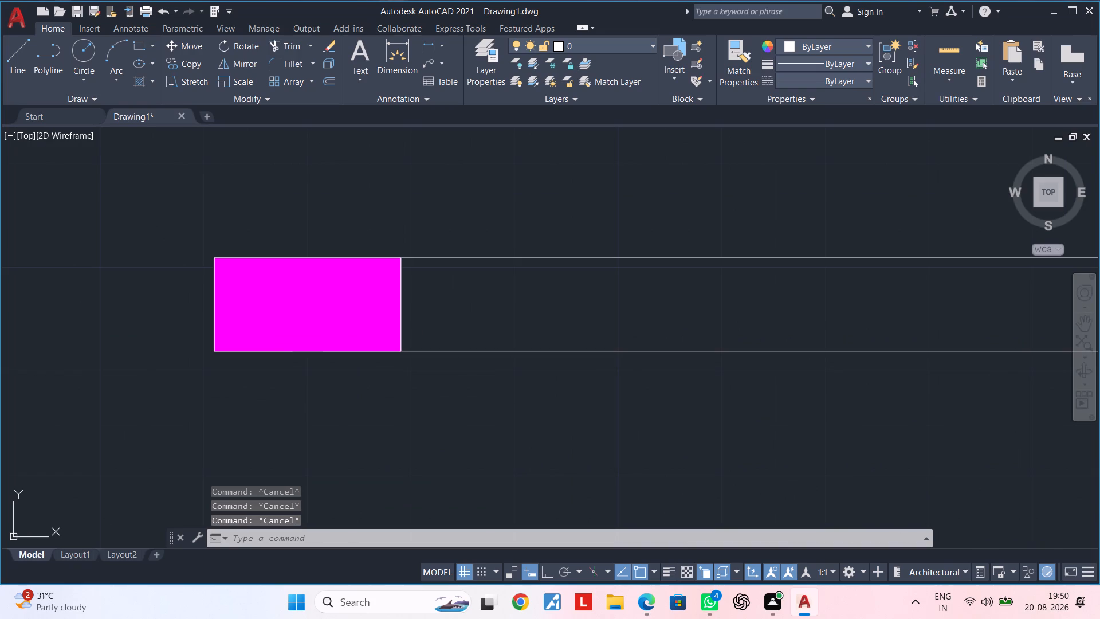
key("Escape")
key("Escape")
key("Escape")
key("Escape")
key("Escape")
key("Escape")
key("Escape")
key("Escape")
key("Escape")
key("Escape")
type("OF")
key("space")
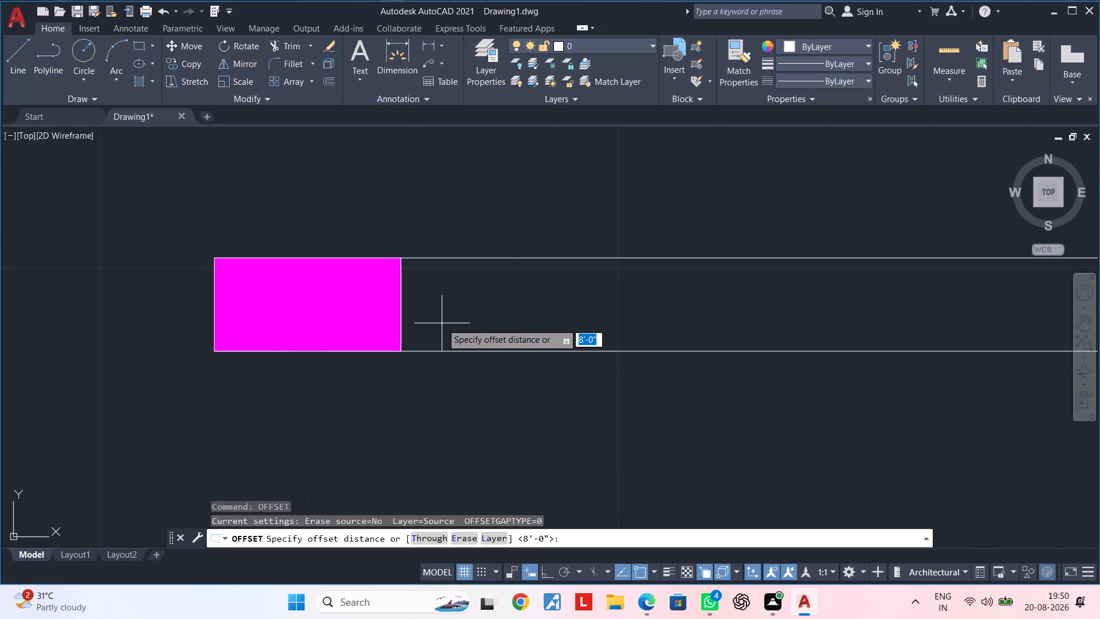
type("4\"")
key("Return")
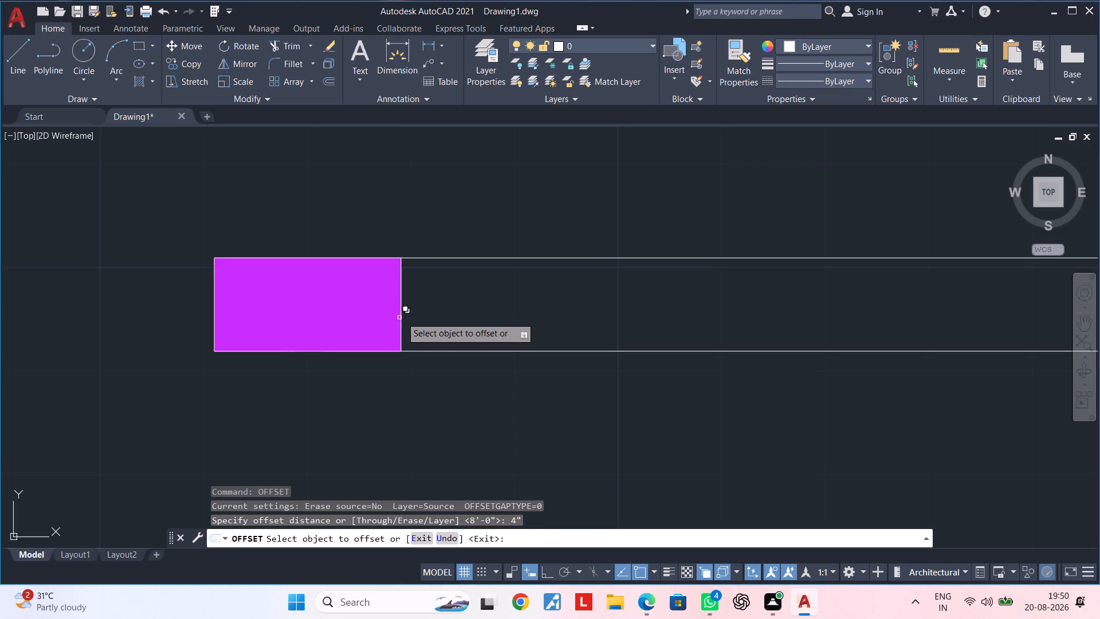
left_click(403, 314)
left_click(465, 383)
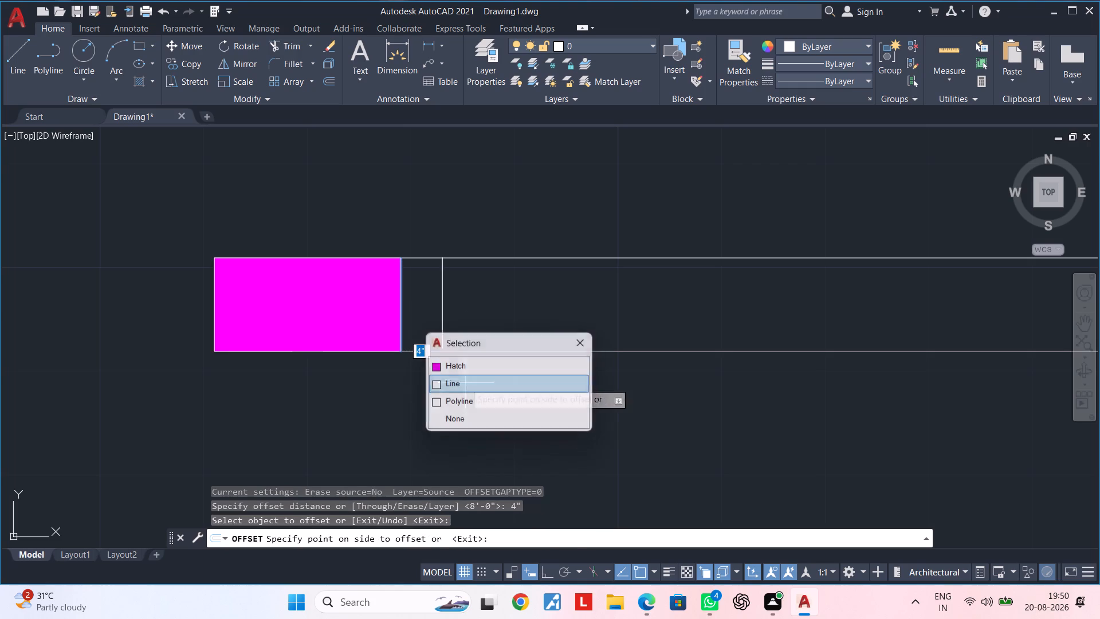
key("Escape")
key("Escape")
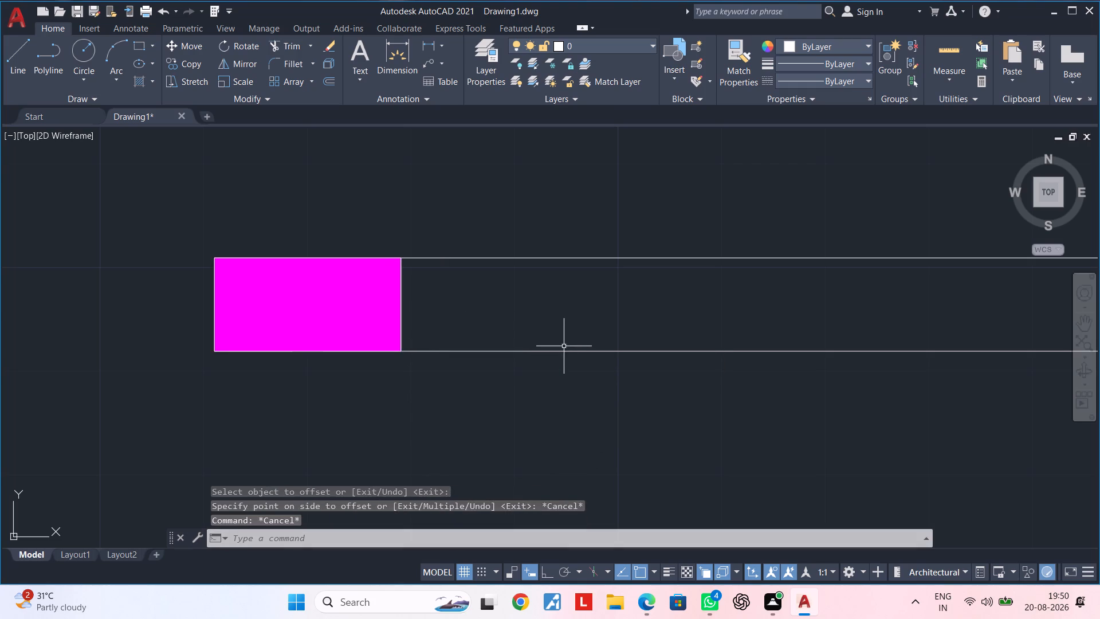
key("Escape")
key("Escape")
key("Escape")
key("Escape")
Offset the line at the right edge of the bottom wall's magenta column 9" to the right, inside the 8' wall segment.
type("OF")
key("space")
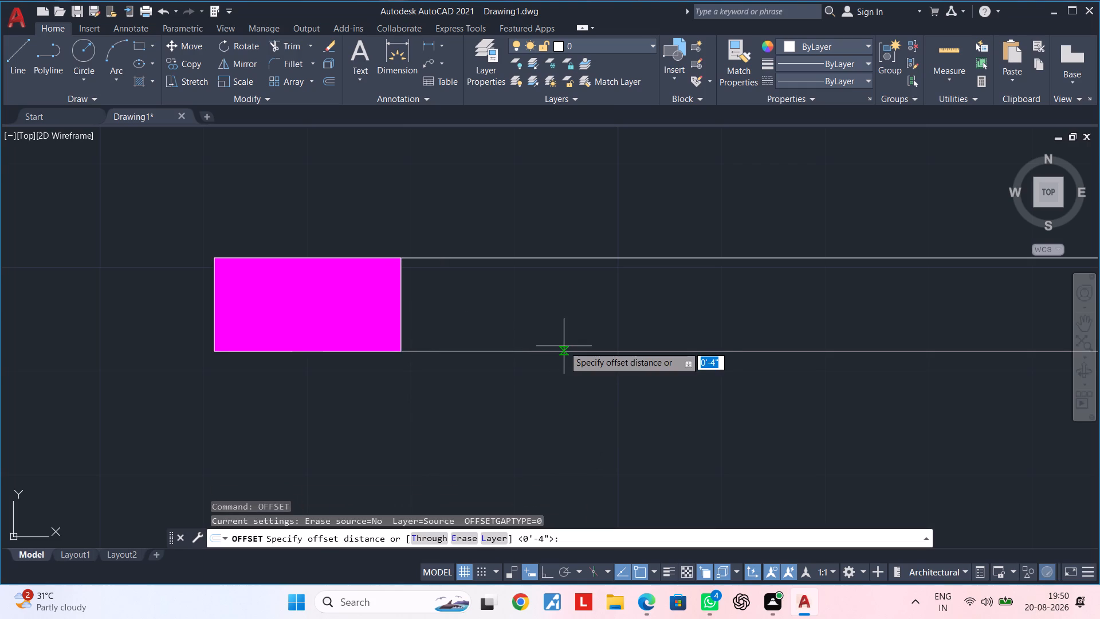
type("9\"")
key("Return")
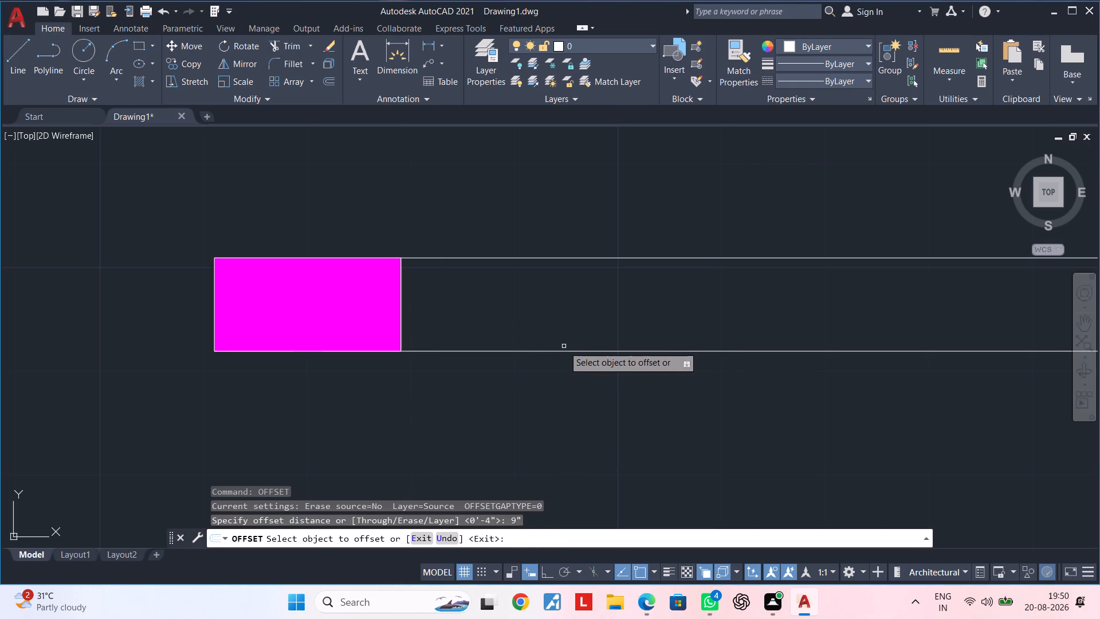
left_click(402, 308)
left_click(462, 356)
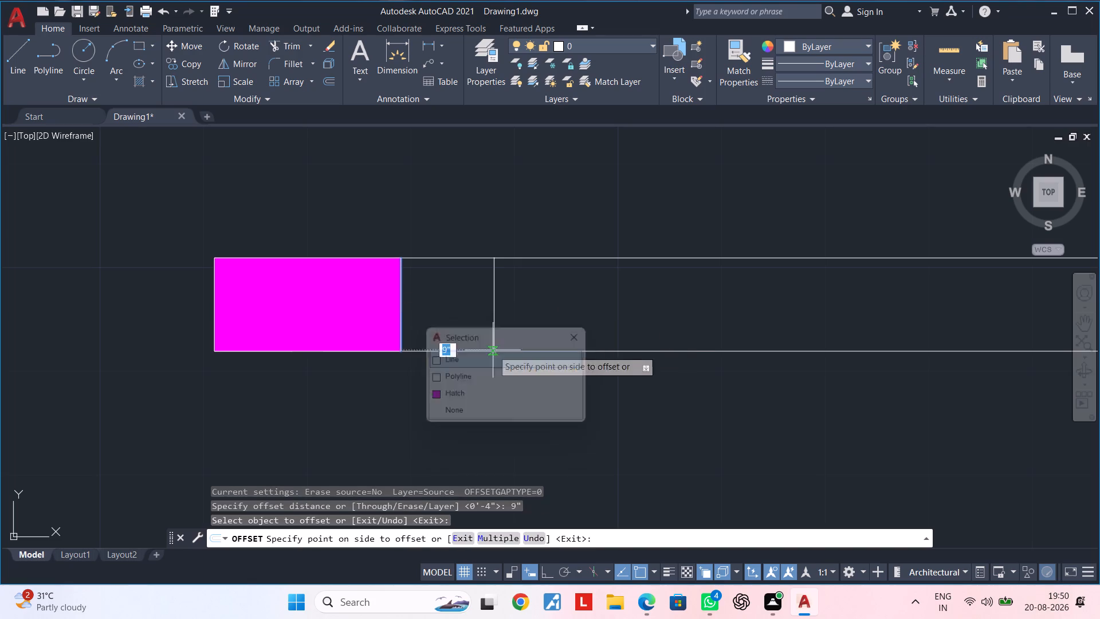
left_click(553, 340)
key("Escape")
key("Escape")
middle_click_drag(618, 333, 421, 334)
key("Escape")
key("Escape")
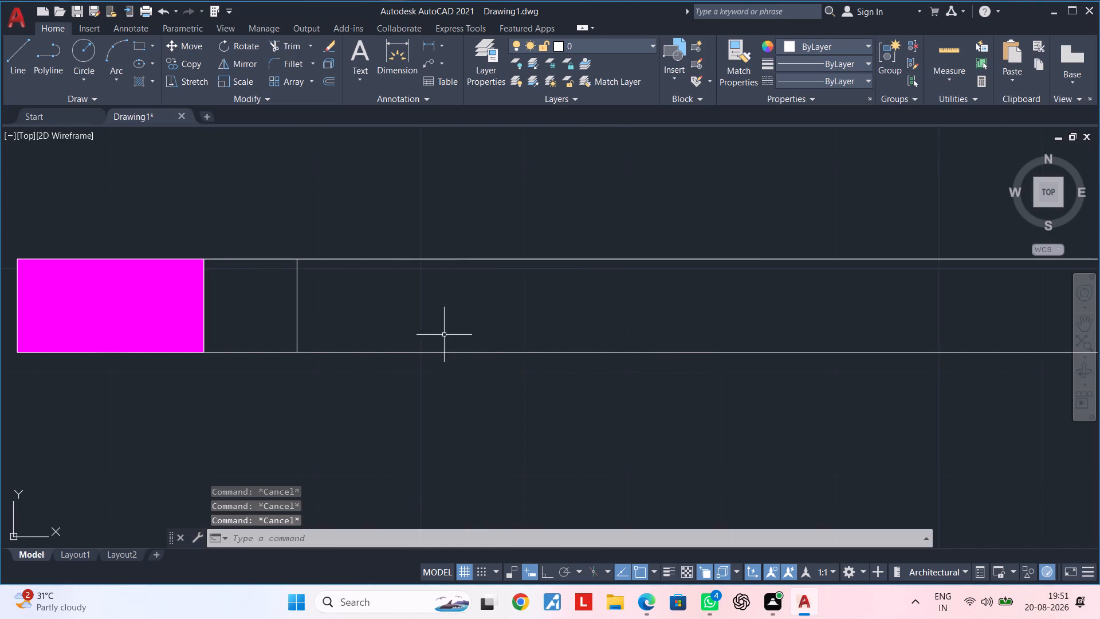
key("Escape")
Offset the lower line of the 8' wall segment 4.5" upward into the wall.
scroll(485, 324, "down", 1)
middle_click_drag(482, 324, 457, 328)
key("Escape")
key("Escape")
type("OF")
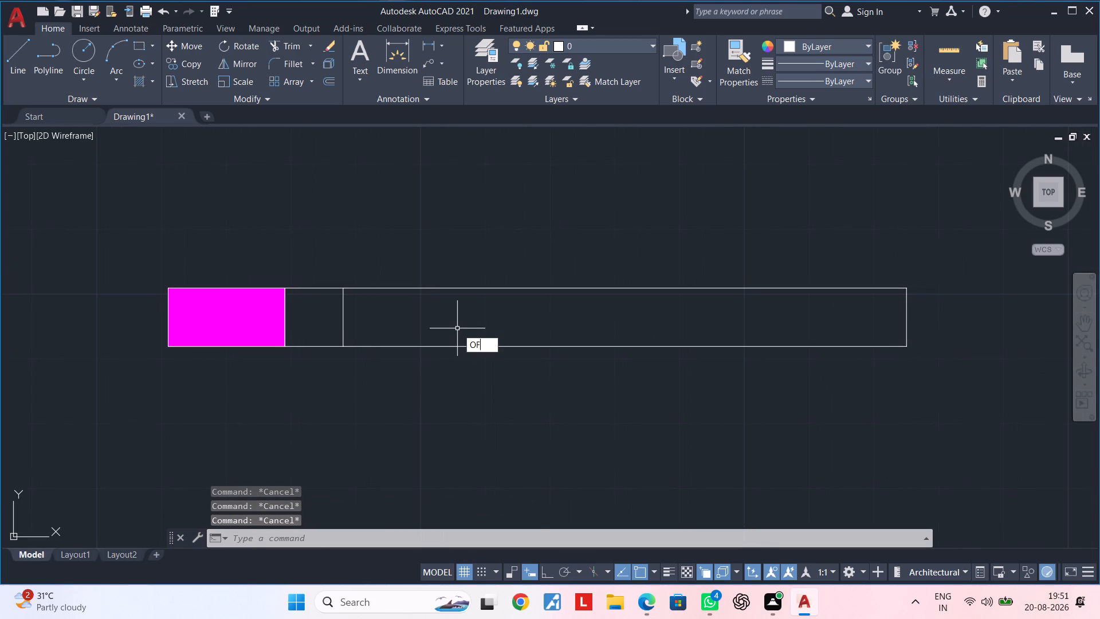
key("space")
type("4.5\"")
key("Return")
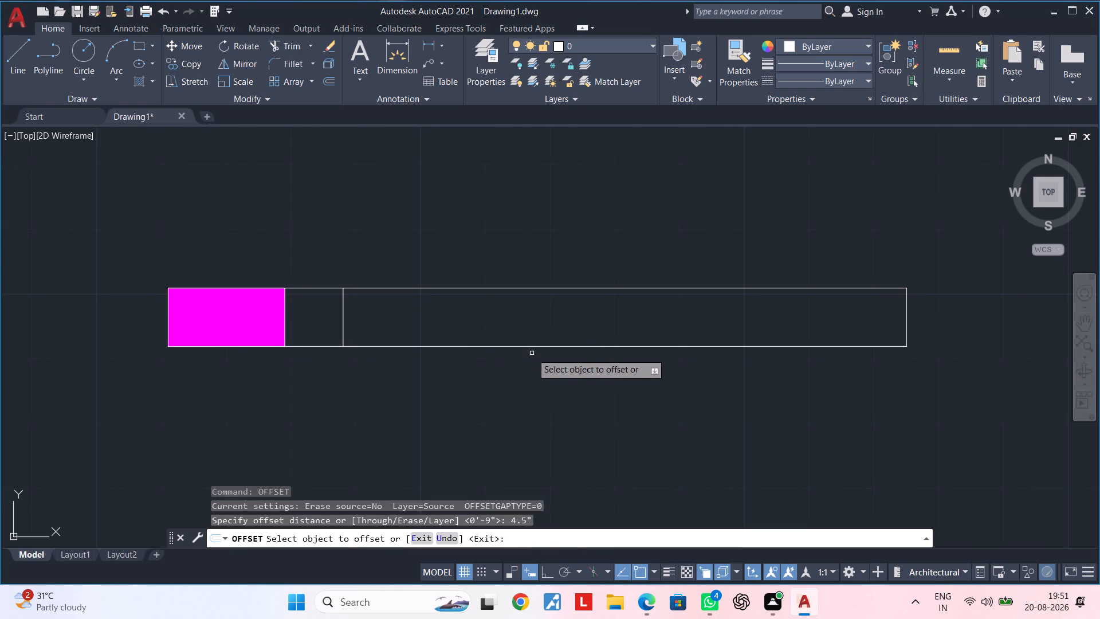
left_click(532, 347)
left_click(533, 309)
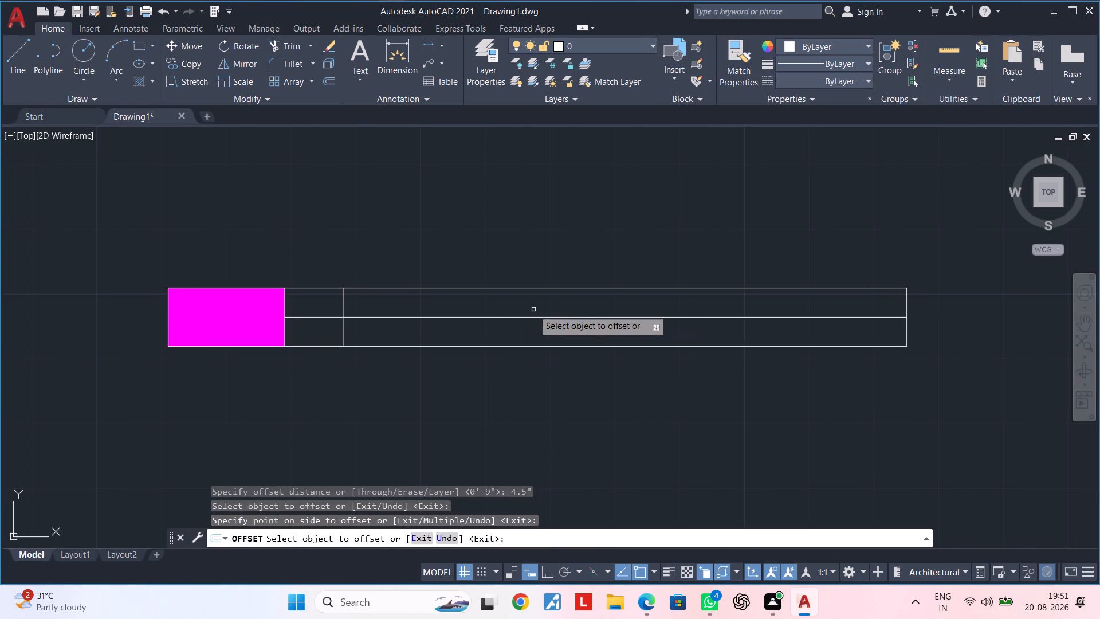
key("Escape")
key("Escape")
key("Escape")
Trim away the 4.5" offset line between the magenta column and the 9" offset line.
key("t")
key("r")
key("space")
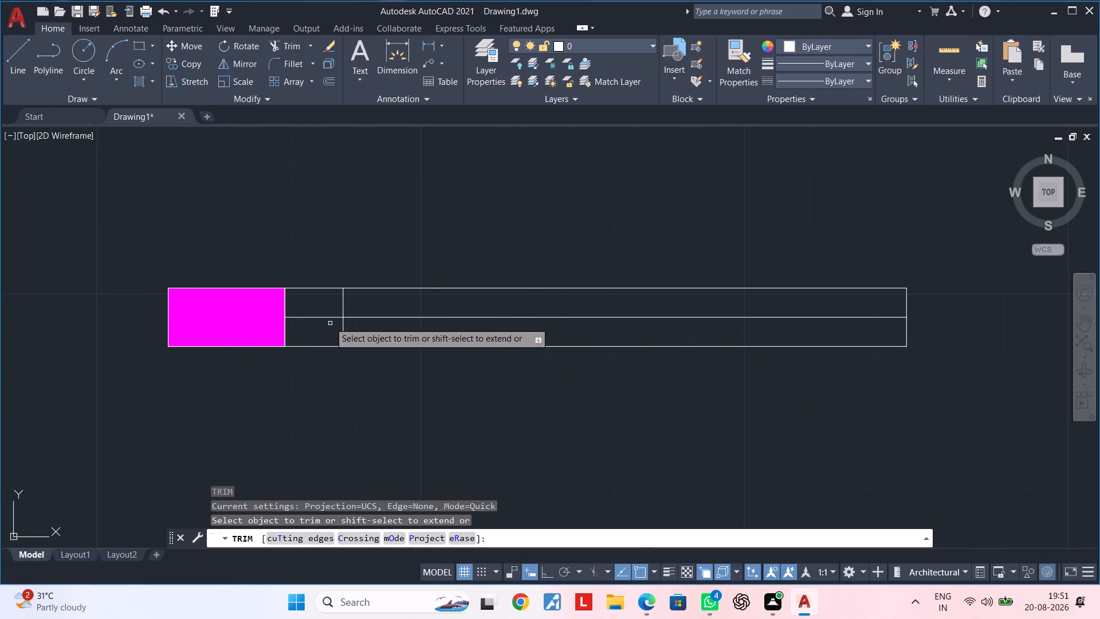
left_click(318, 316)
key("Escape")
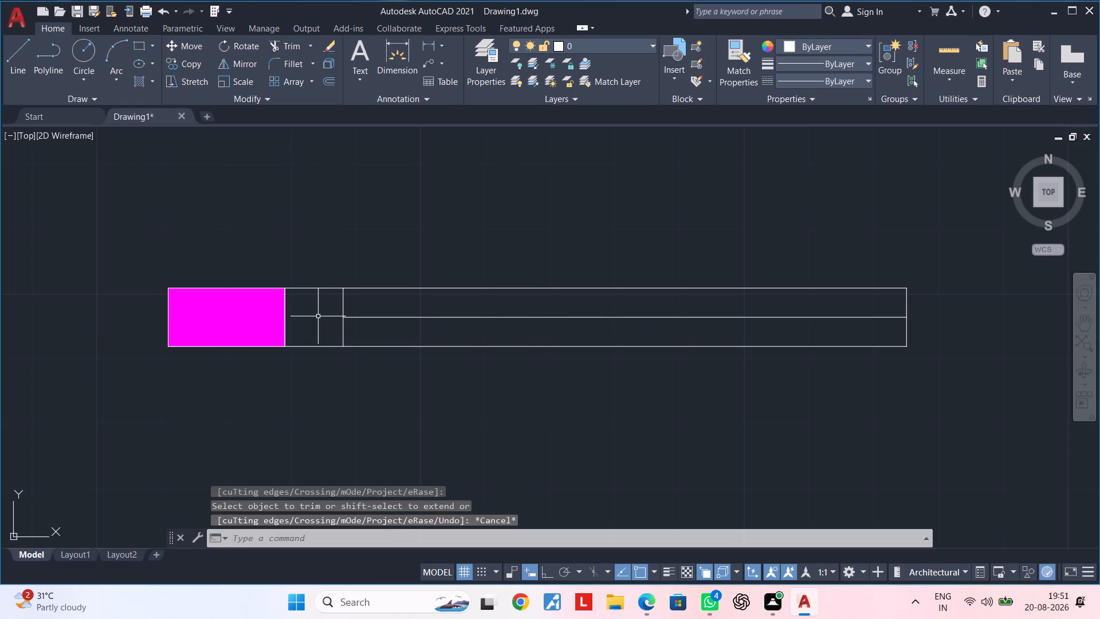
key("Escape")
key("Escape")
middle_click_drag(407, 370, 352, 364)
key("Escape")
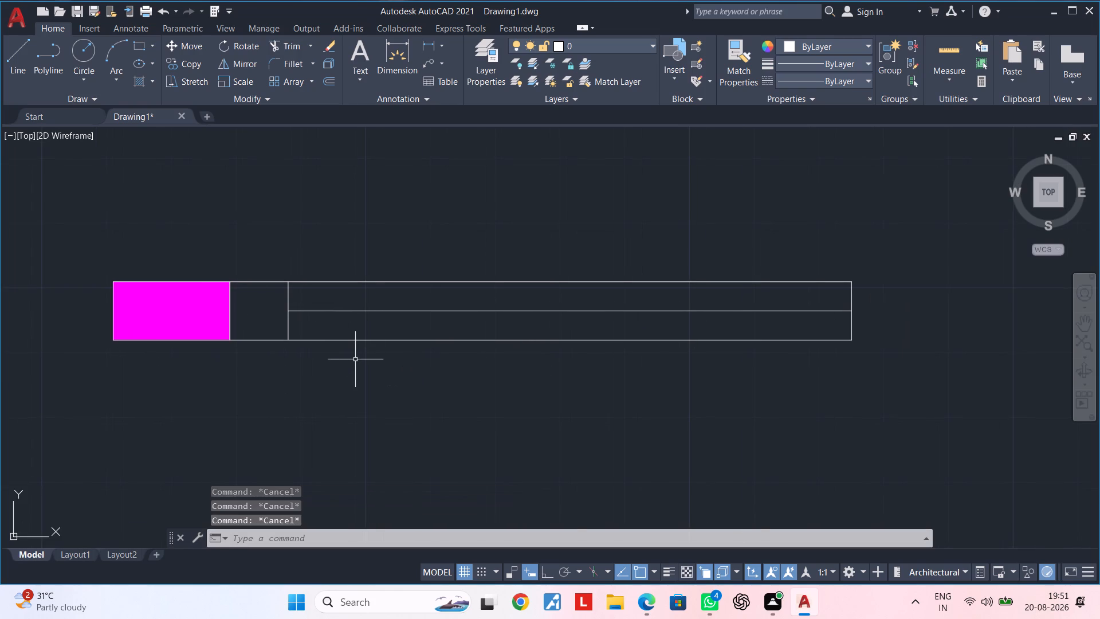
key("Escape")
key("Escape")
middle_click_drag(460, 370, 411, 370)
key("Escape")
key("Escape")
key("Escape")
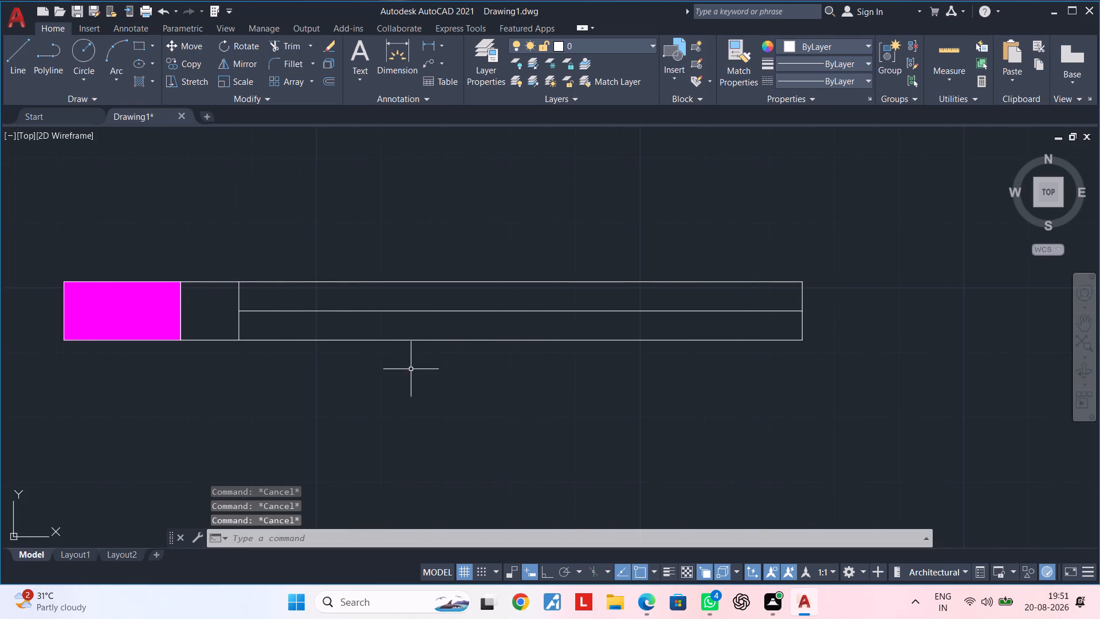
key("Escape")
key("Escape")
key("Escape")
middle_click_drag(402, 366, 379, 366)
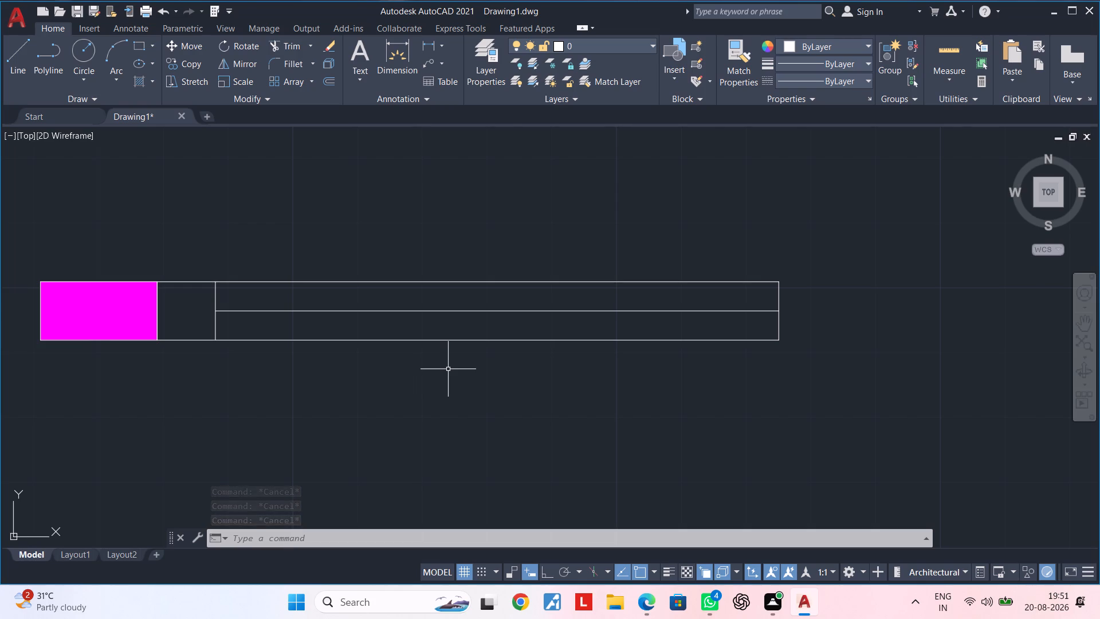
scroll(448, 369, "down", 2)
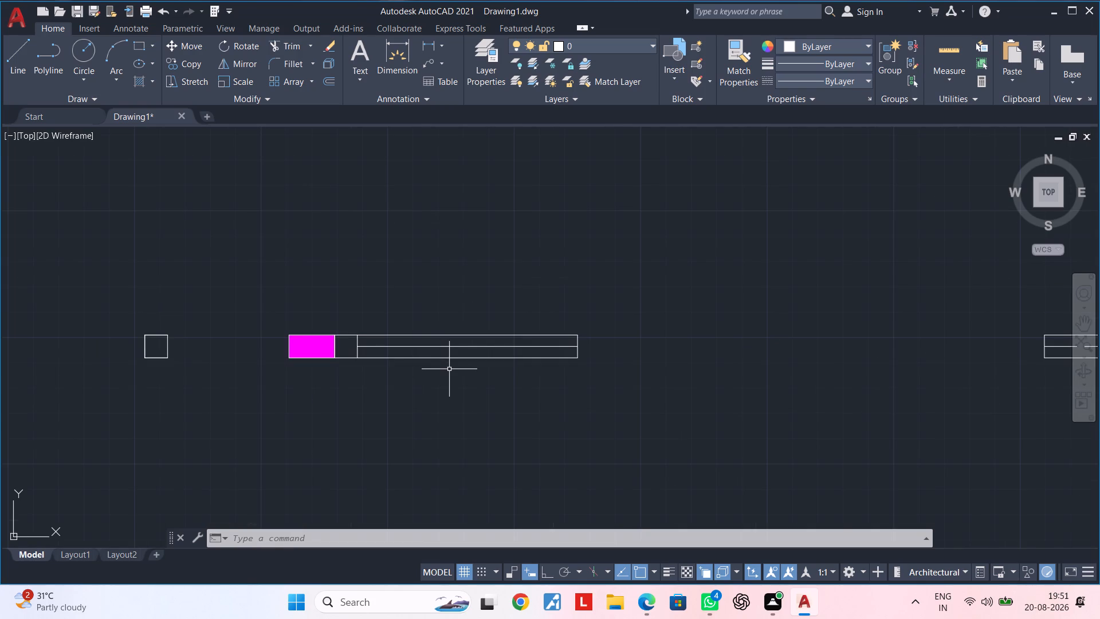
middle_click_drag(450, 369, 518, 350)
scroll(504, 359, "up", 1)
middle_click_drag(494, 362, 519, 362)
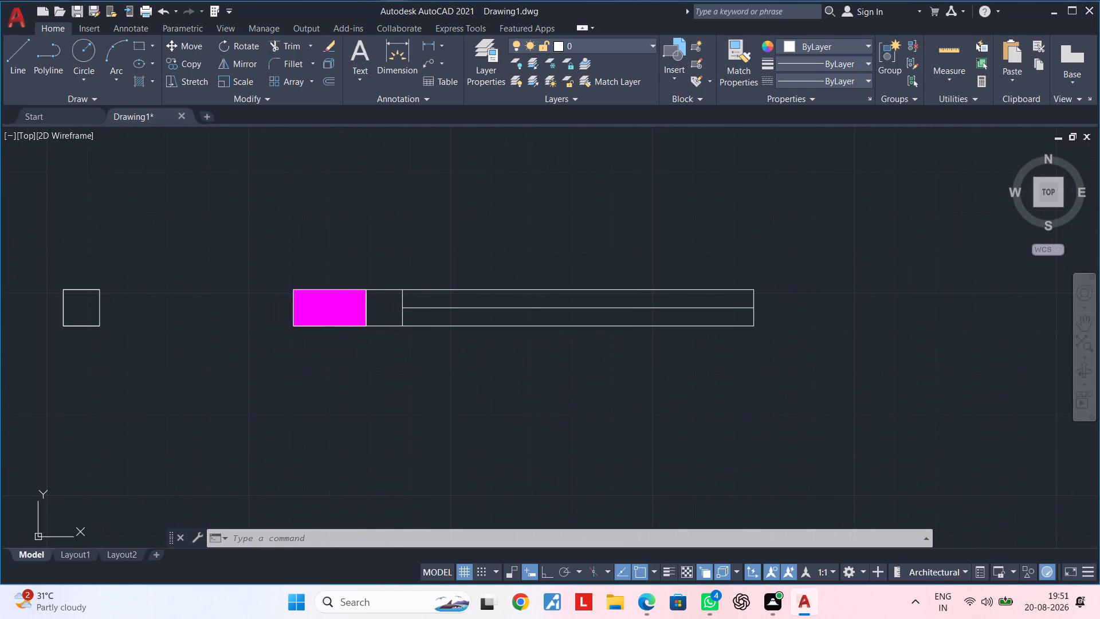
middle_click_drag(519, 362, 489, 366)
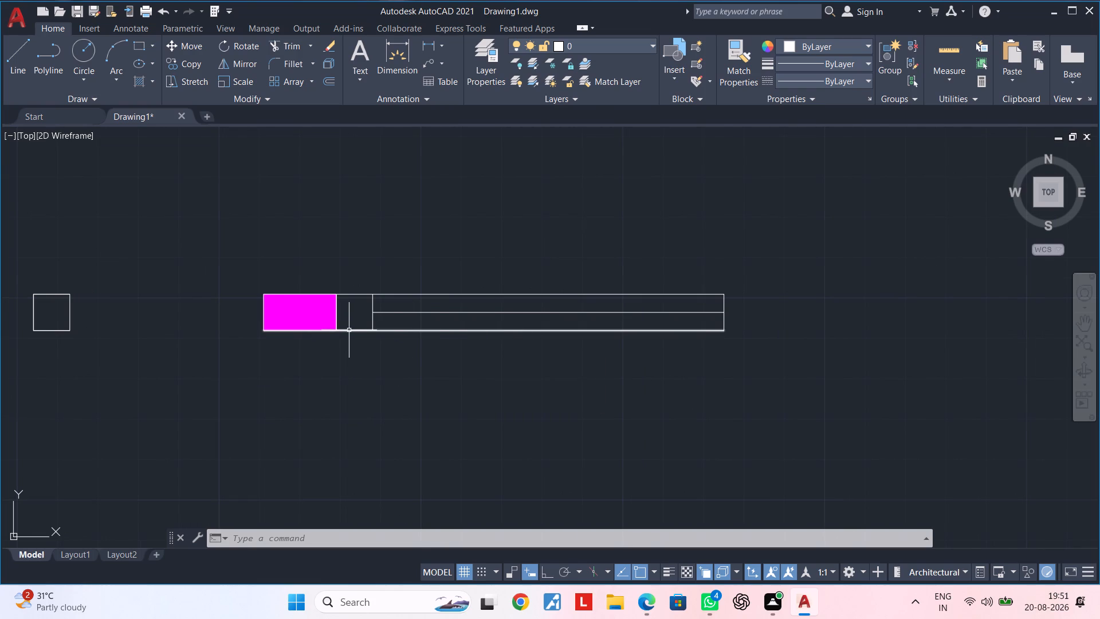
Trim away the 8' wall segment's lower line from the 9" offset line to the segment's right end.
scroll(349, 330, "up", 3)
middle_click_drag(436, 344, 329, 352)
key("Escape")
key("Escape")
key("t")
key("r")
key("space")
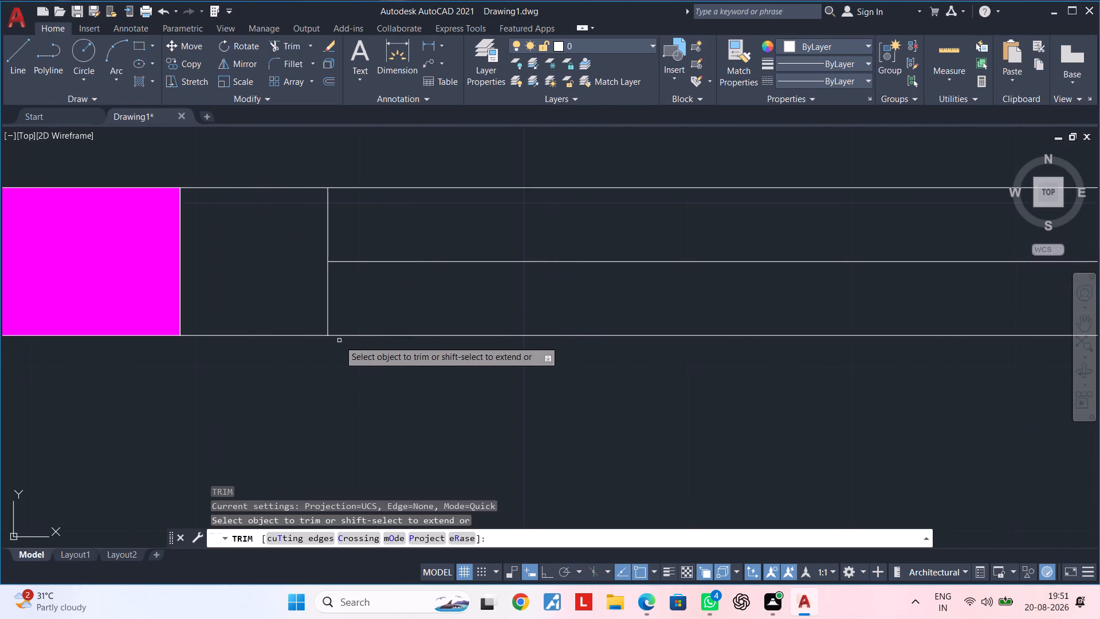
left_click(356, 336)
scroll(370, 336, "down", 4)
middle_click_drag(488, 344, 380, 336)
key("Escape")
key("Escape")
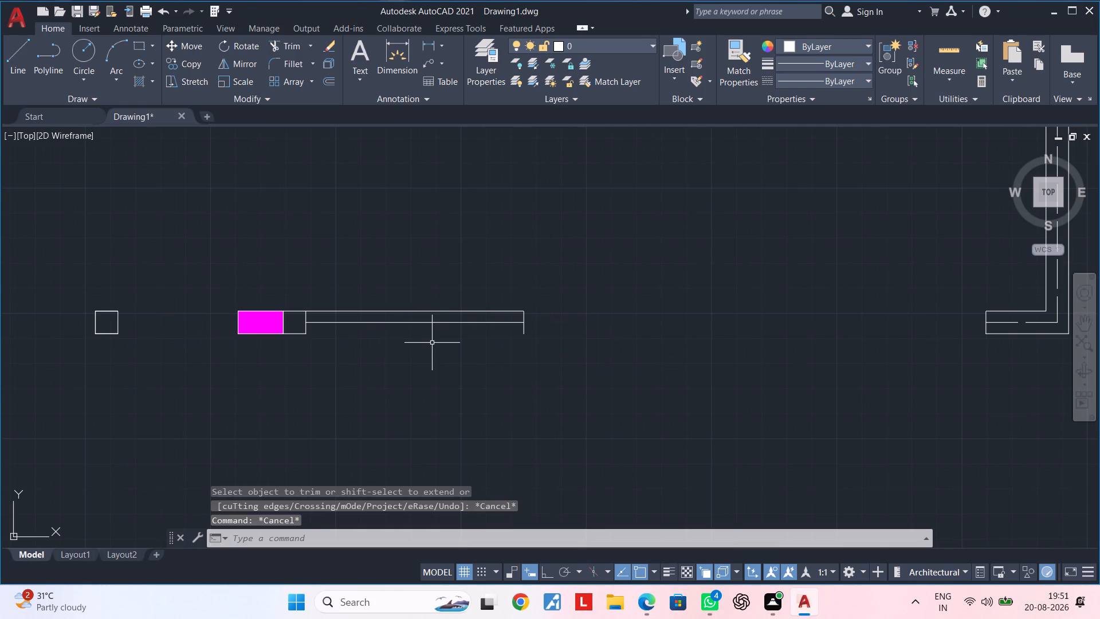
Draw a separate line along the wall segment's lower face from its right end to the bottom of the 9" offset line.
type("L")
key("space")
scroll(516, 331, "up", 3)
left_click(540, 336)
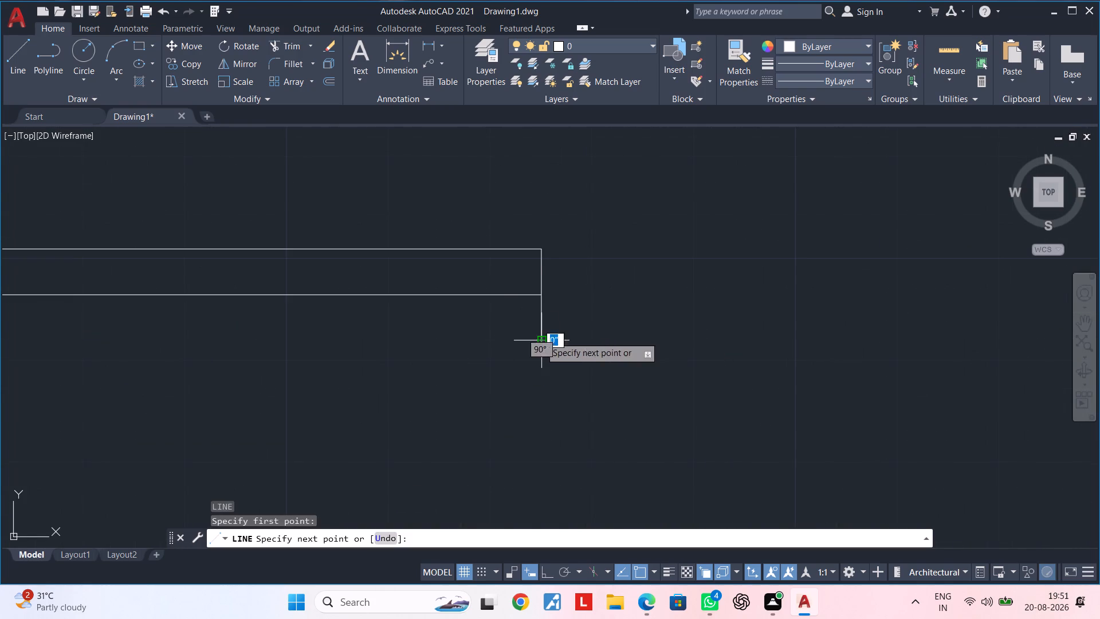
scroll(226, 343, "down", 1)
middle_click_drag(229, 343, 502, 334)
left_click(144, 333)
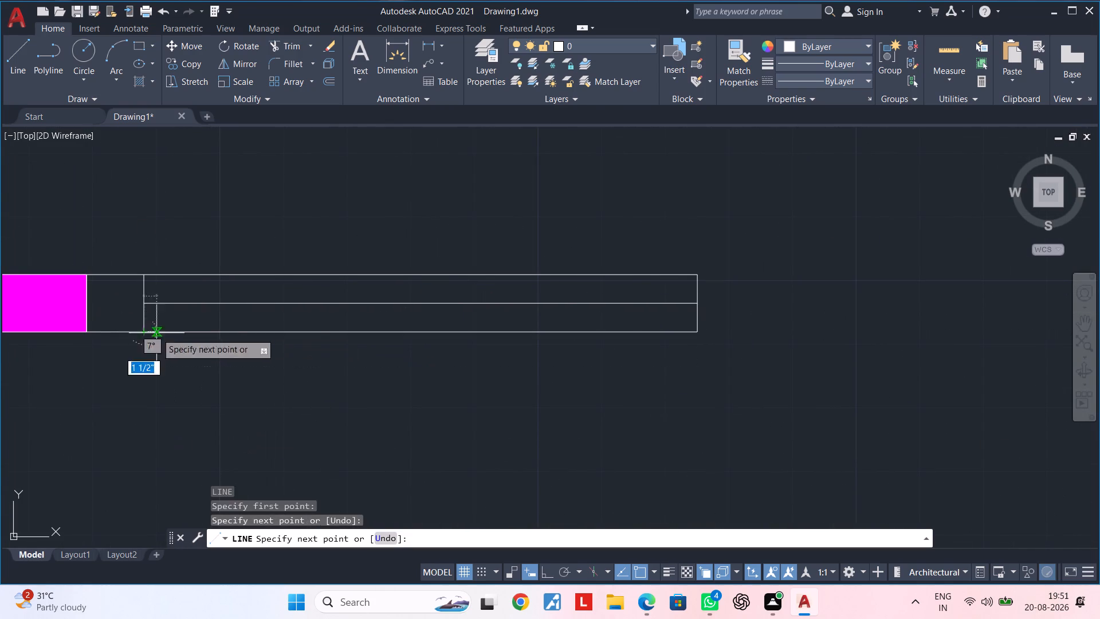
key("Escape")
key("Escape")
Match the properties of the 2' corner return's dashed centerline onto the new lower line of the wall segment.
scroll(301, 343, "down", 2)
key("m")
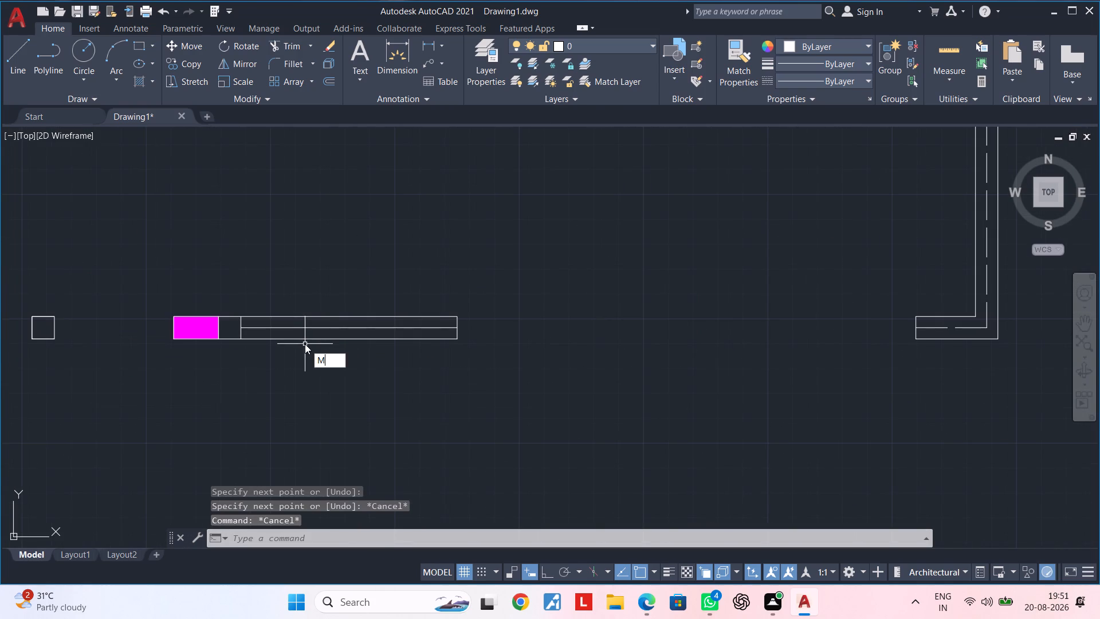
type("A")
key("space")
scroll(307, 344, "down", 2)
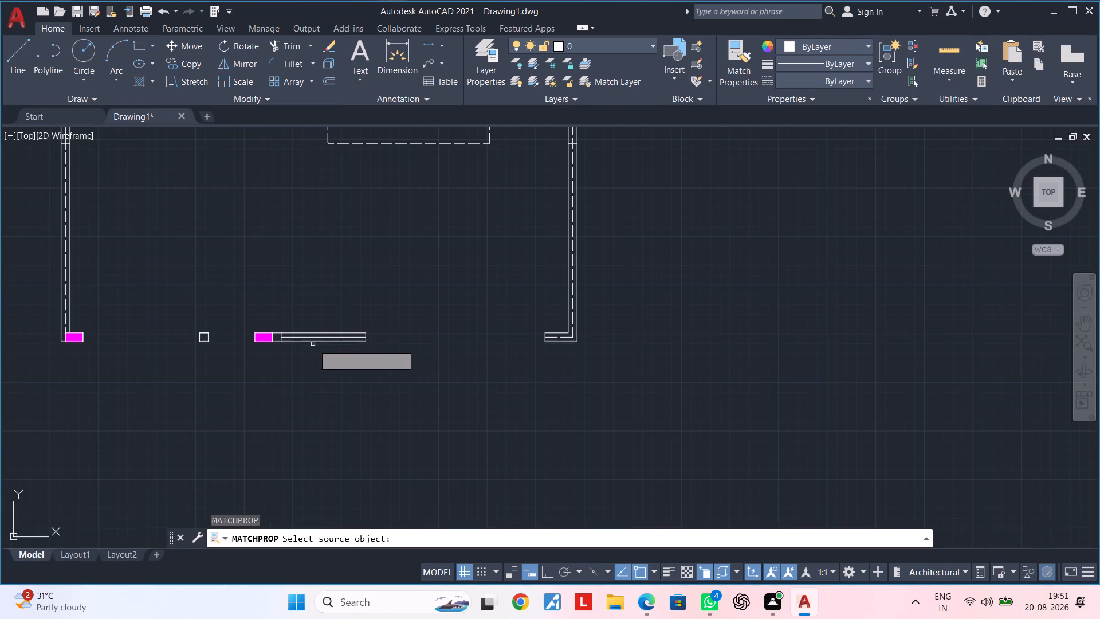
middle_click_drag(429, 344, 384, 347)
scroll(505, 347, "up", 2)
left_click(508, 331)
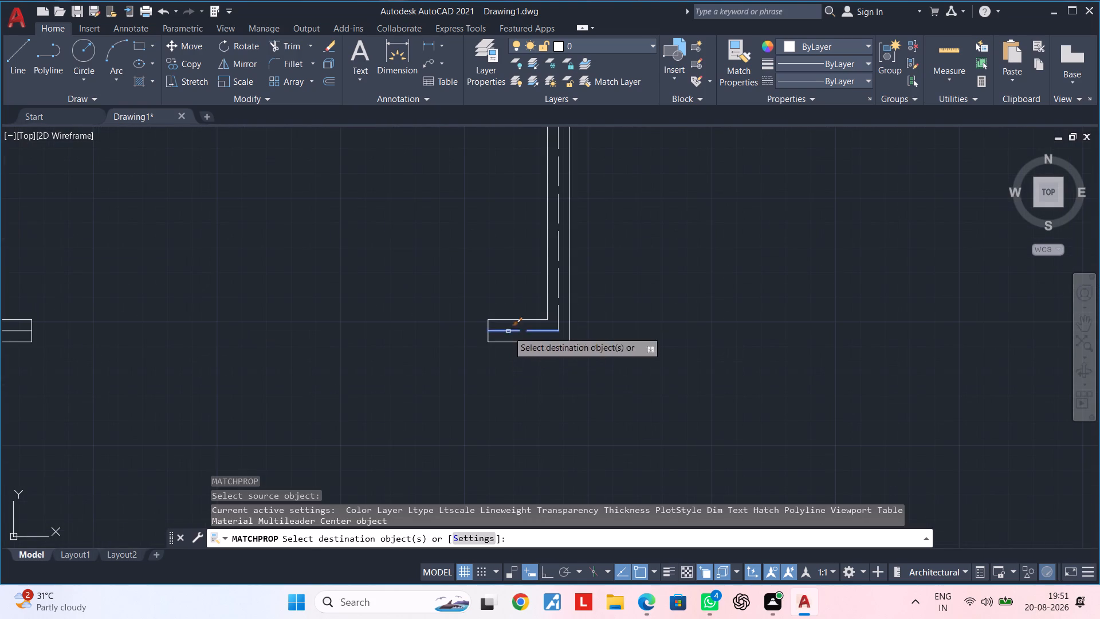
scroll(276, 344, "down", 1)
middle_click_drag(285, 344, 557, 327)
scroll(362, 332, "up", 2)
left_click(360, 315)
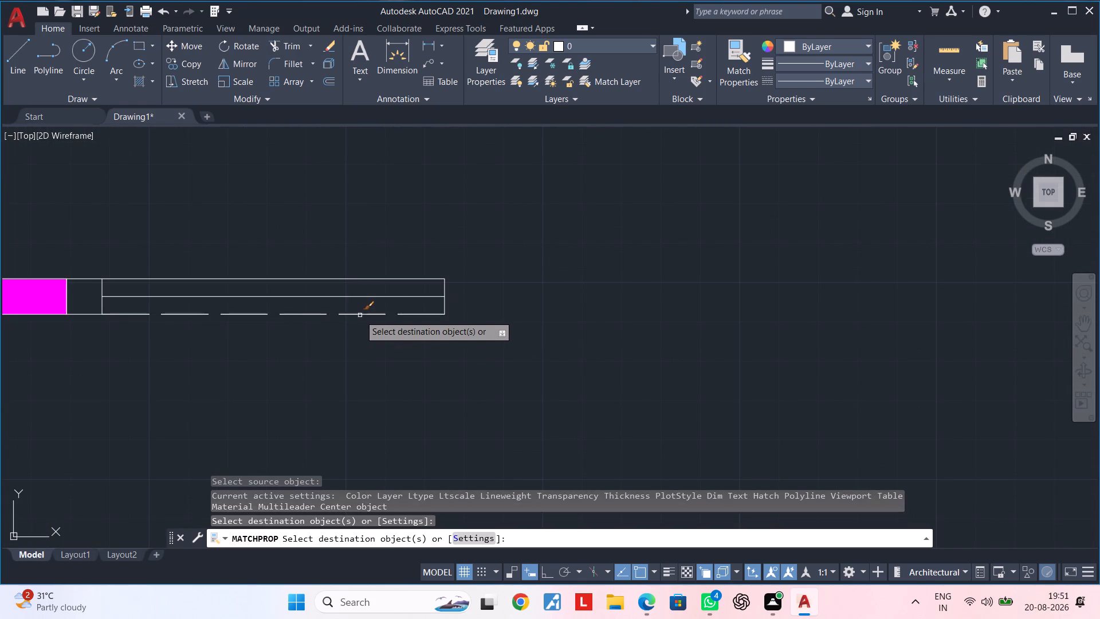
key("Escape")
key("Escape")
key("Escape")
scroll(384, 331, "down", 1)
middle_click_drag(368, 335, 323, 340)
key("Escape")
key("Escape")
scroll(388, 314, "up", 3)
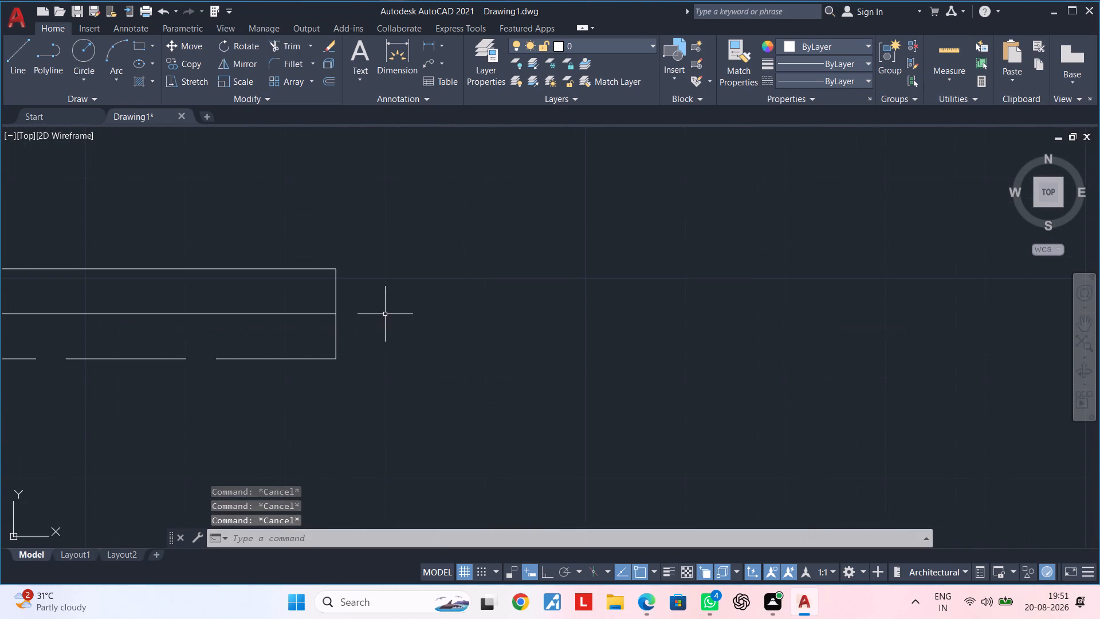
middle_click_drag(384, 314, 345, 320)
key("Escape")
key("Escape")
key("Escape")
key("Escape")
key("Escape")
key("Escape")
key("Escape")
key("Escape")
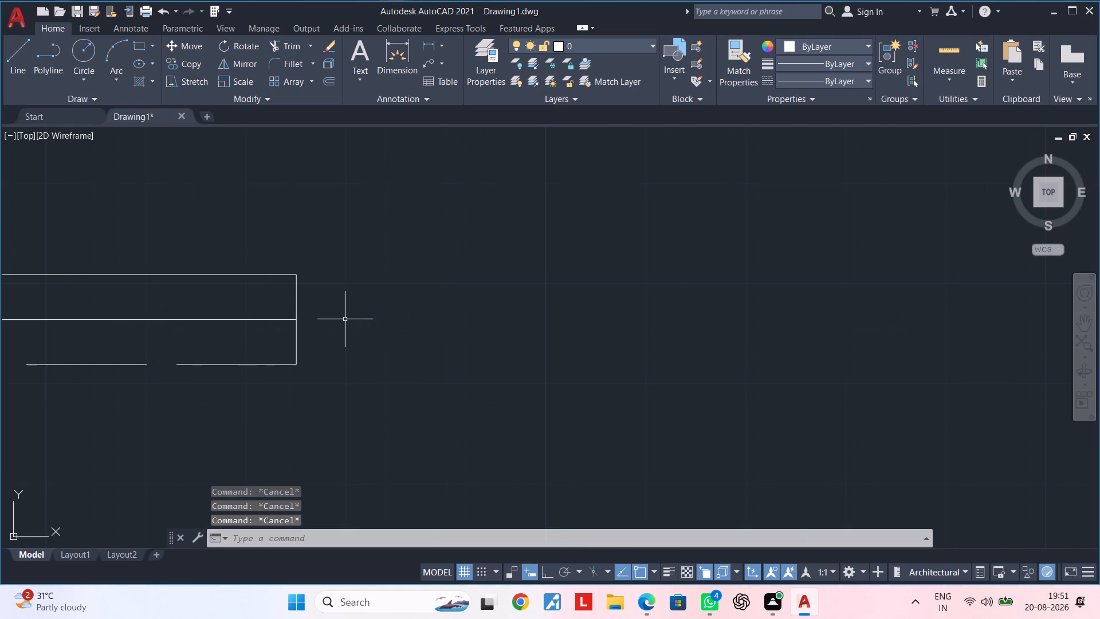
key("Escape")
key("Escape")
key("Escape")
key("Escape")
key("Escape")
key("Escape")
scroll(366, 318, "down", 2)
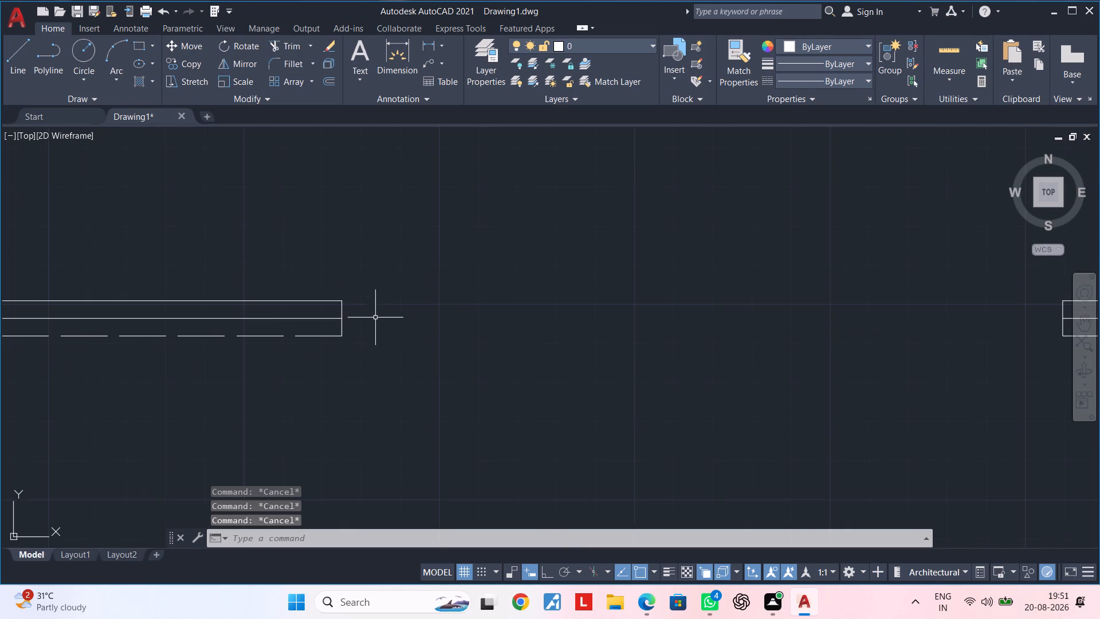
Draw a rectangle about 15'-4 1/2" by 10 1/2" spanning the opening between the 8' wall segment and the 2' corner return.
middle_click_drag(454, 318, 250, 321)
middle_click_drag(415, 314, 371, 315)
key("Escape")
key("Escape")
key("r")
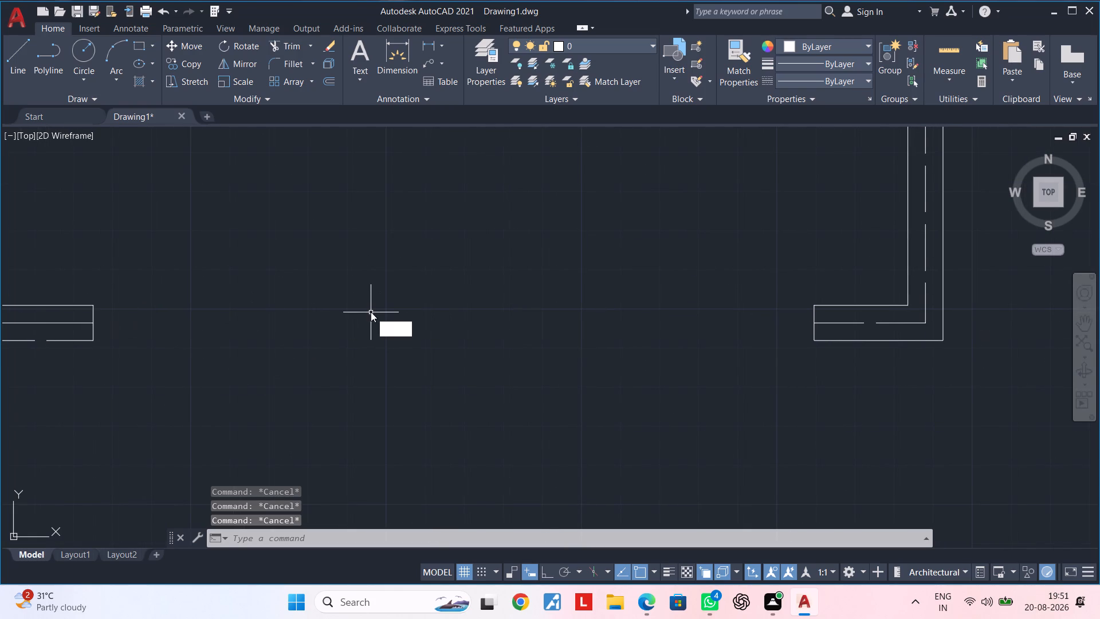
key("e")
type("C")
key("space")
scroll(785, 326, "up", 2)
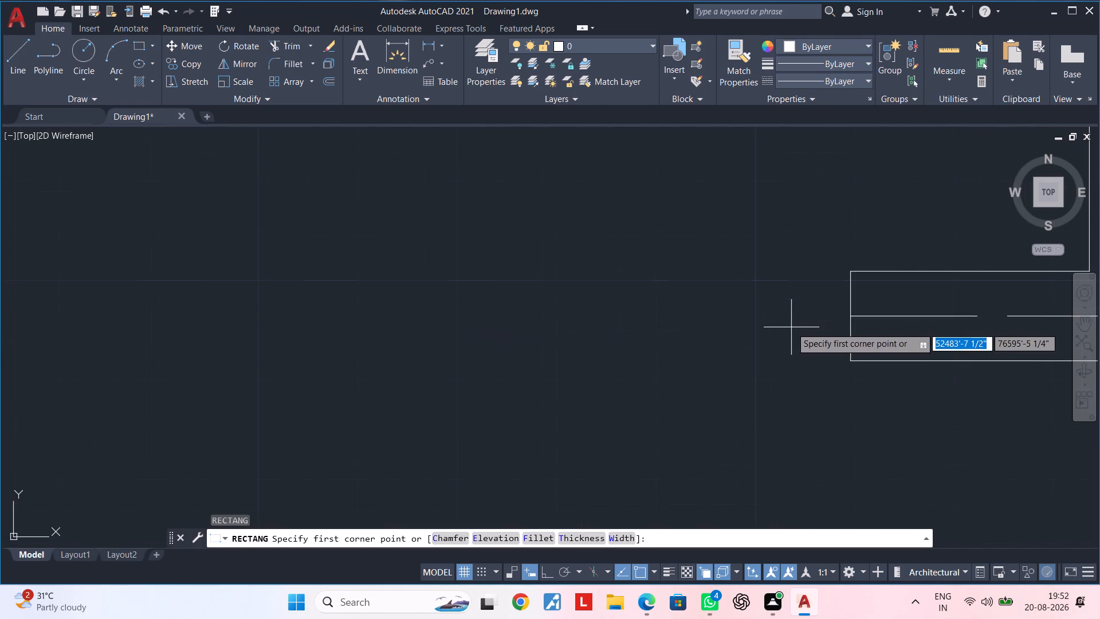
scroll(851, 340, "up", 2)
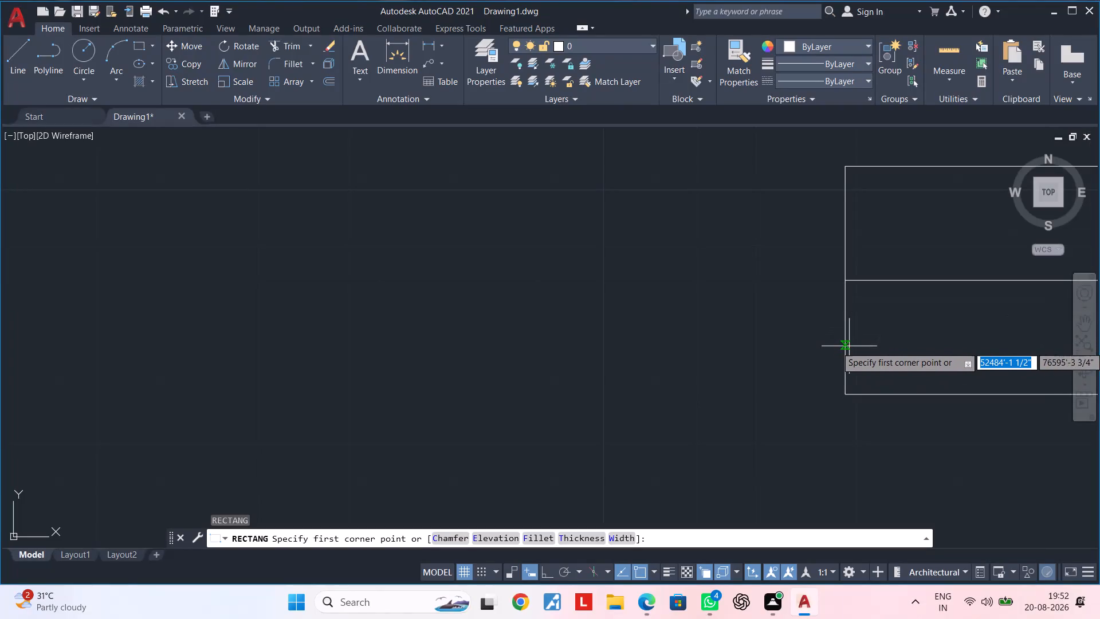
left_click(844, 364)
scroll(531, 246, "down", 1)
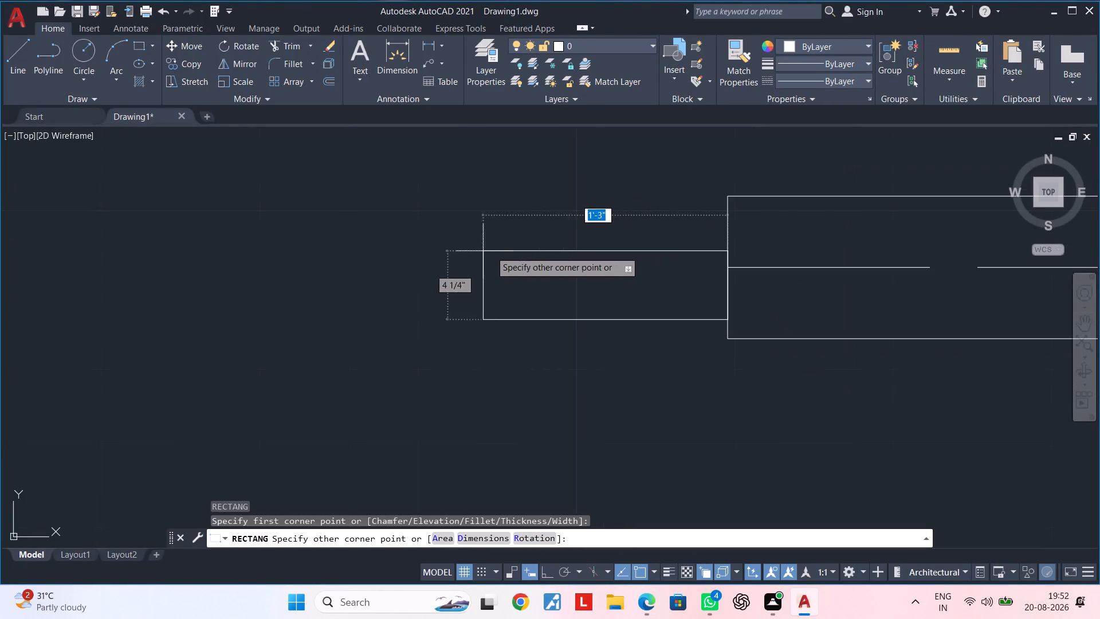
scroll(360, 232, "down", 1)
middle_click_drag(355, 225, 757, 256)
scroll(349, 228, "down", 1)
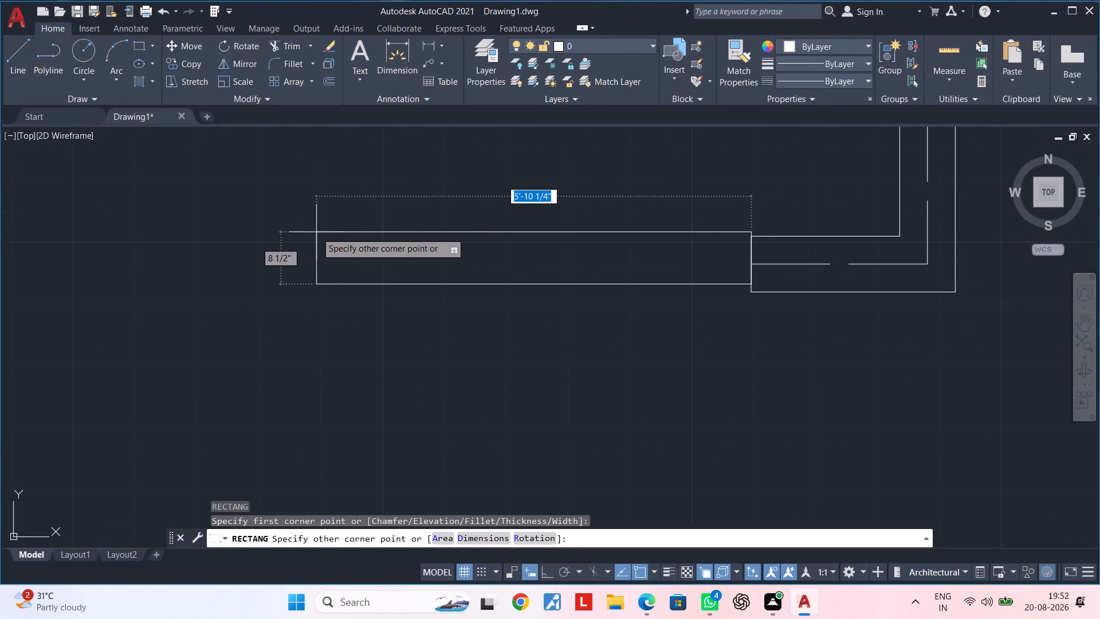
middle_click_drag(321, 232, 580, 239)
scroll(237, 242, "down", 2)
middle_click_drag(241, 242, 429, 242)
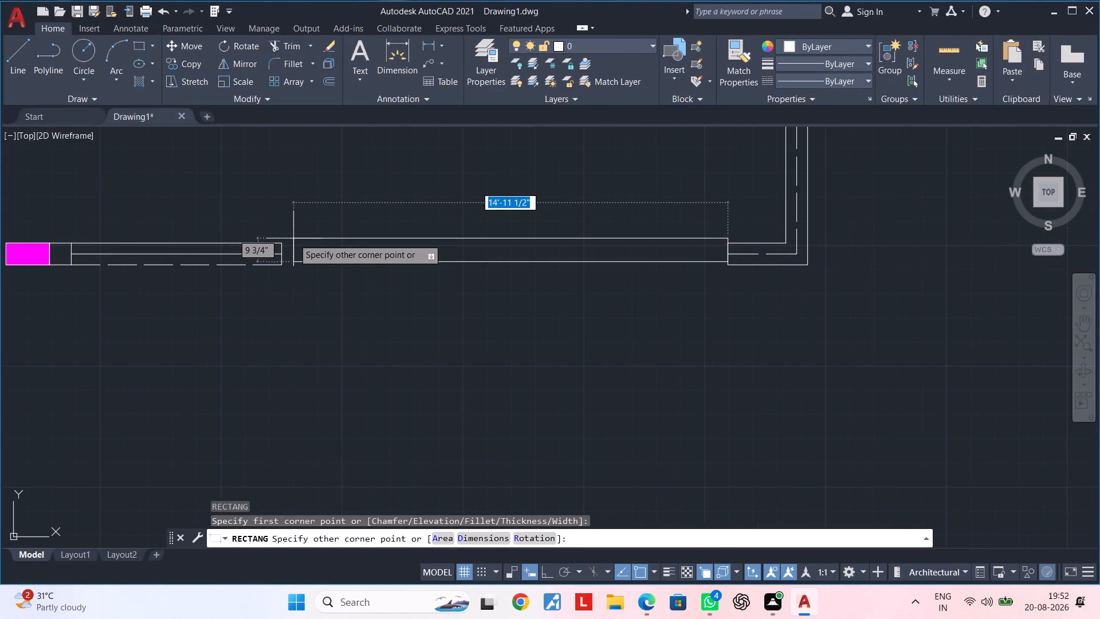
scroll(294, 238, "up", 4)
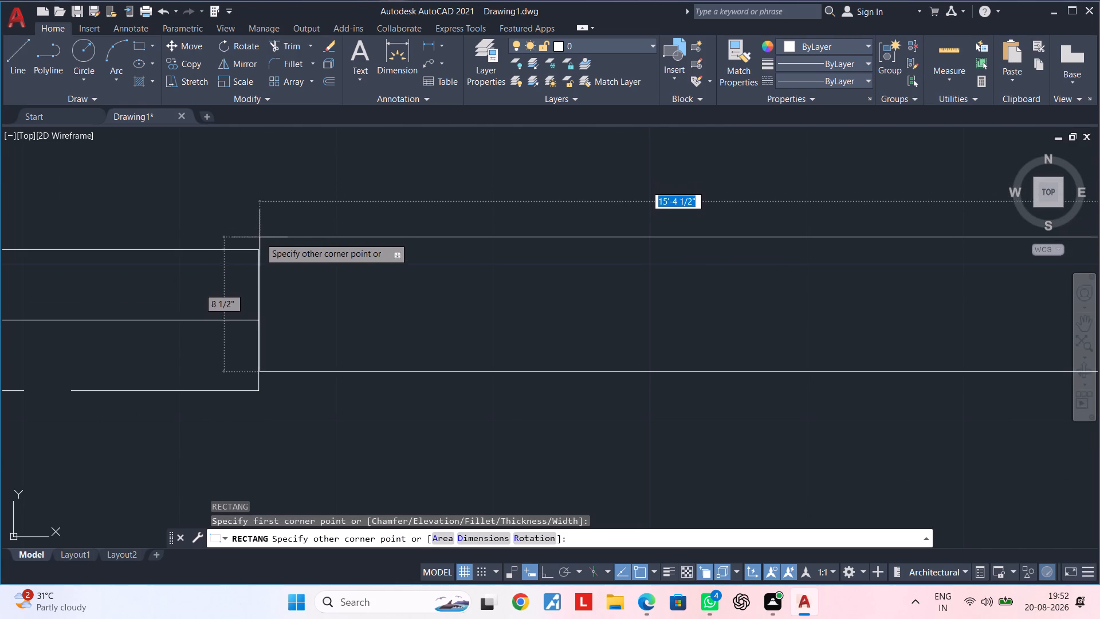
left_click(262, 203)
scroll(302, 213, "down", 3)
scroll(500, 240, "down", 1)
middle_click_drag(515, 244, 327, 245)
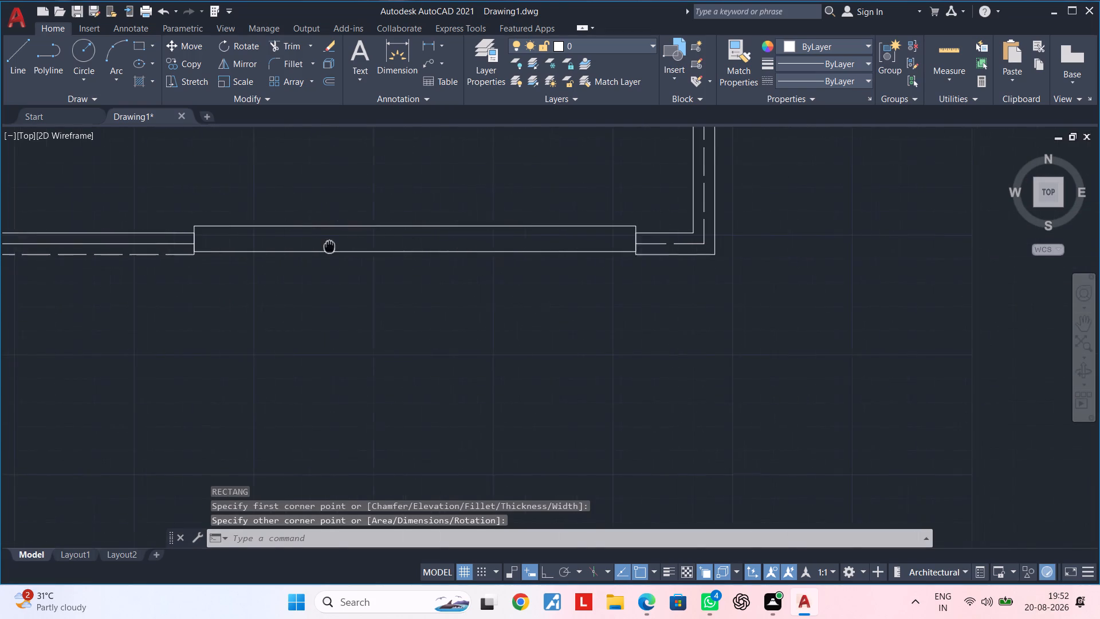
middle_click_drag(327, 245, 320, 246)
key("Escape")
key("Escape")
Draw a horizontal centerline through the new rectangle, from its left edge's midpoint to its right edge's midpoint.
middle_click_drag(244, 253, 431, 244)
scroll(356, 236, "up", 2)
middle_click_drag(510, 228, 380, 229)
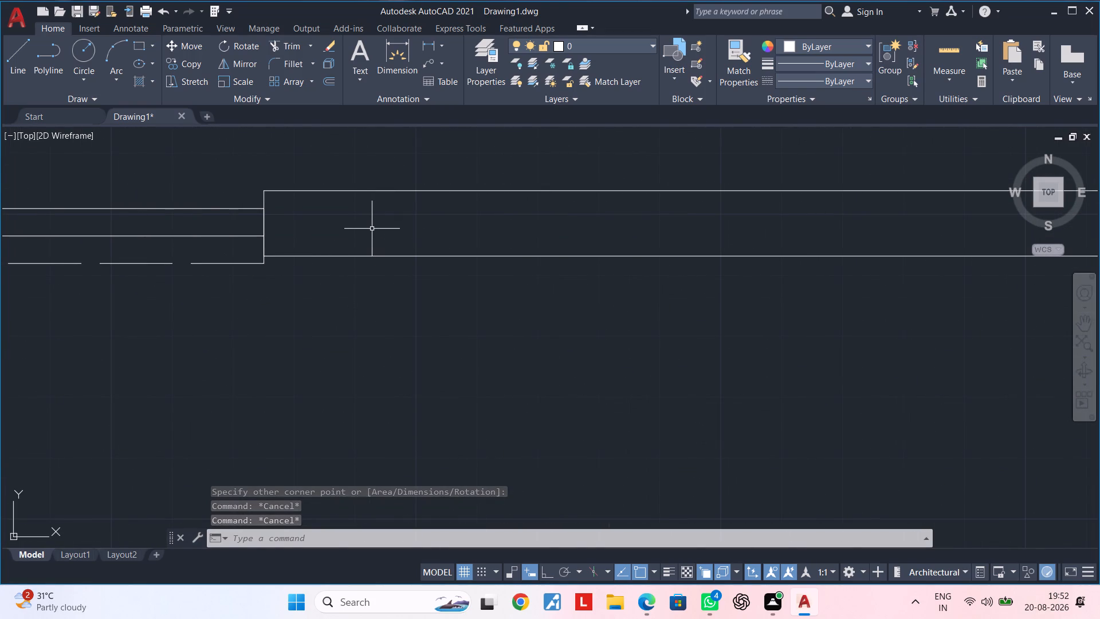
key("Escape")
key("Escape")
key("Escape")
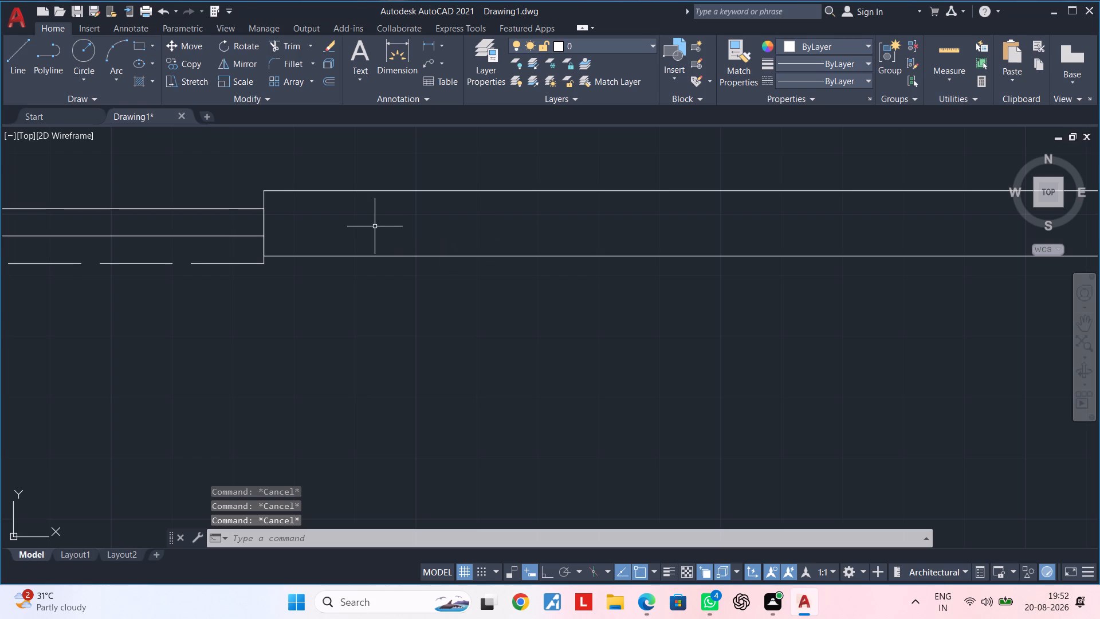
key("Escape")
type("L")
key("space")
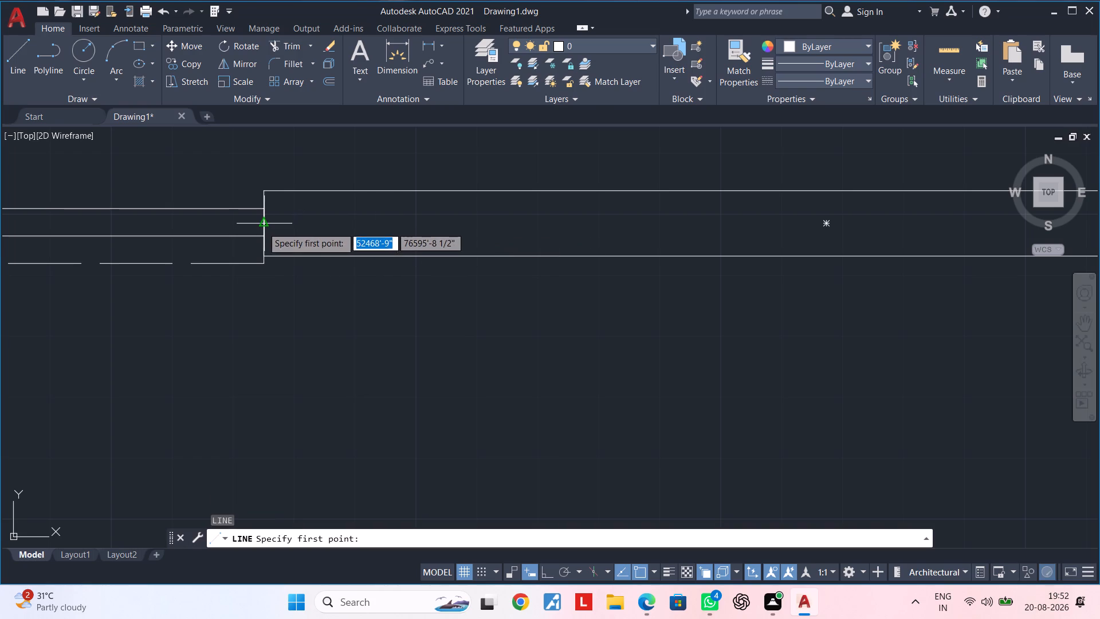
left_click(262, 226)
scroll(769, 234, "down", 1)
middle_click_drag(751, 234, 264, 225)
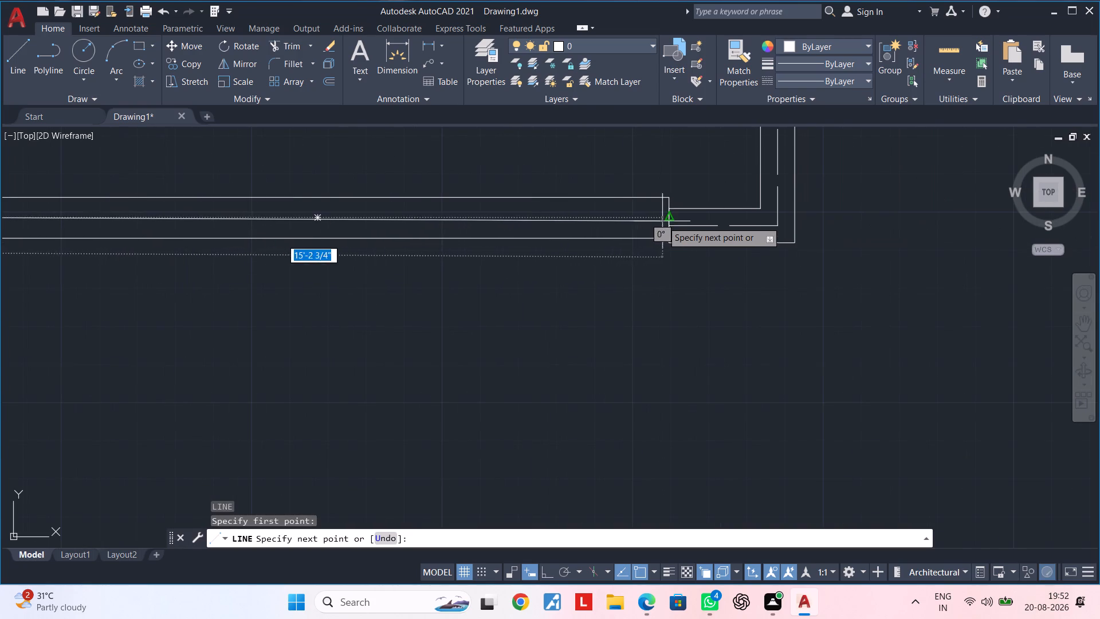
scroll(669, 219, "up", 1)
left_click(670, 219)
scroll(578, 233, "down", 3)
key("Escape")
key("Escape")
middle_click_drag(417, 259, 745, 259)
key("Escape")
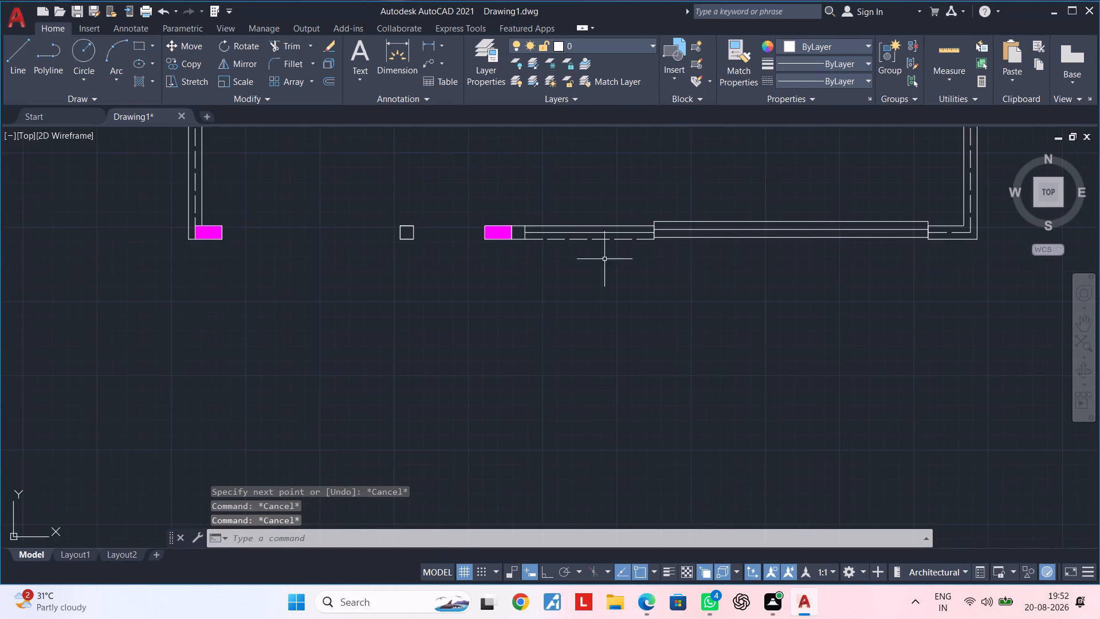
Draw a line along the wall's lower face from the magenta column beside the wall segment to the unfilled 9" square pier.
middle_click_drag(551, 253, 726, 253)
key("Escape")
scroll(567, 240, "up", 2)
middle_click_drag(658, 241, 539, 243)
middle_click_drag(608, 253, 482, 257)
key("Escape")
key("Escape")
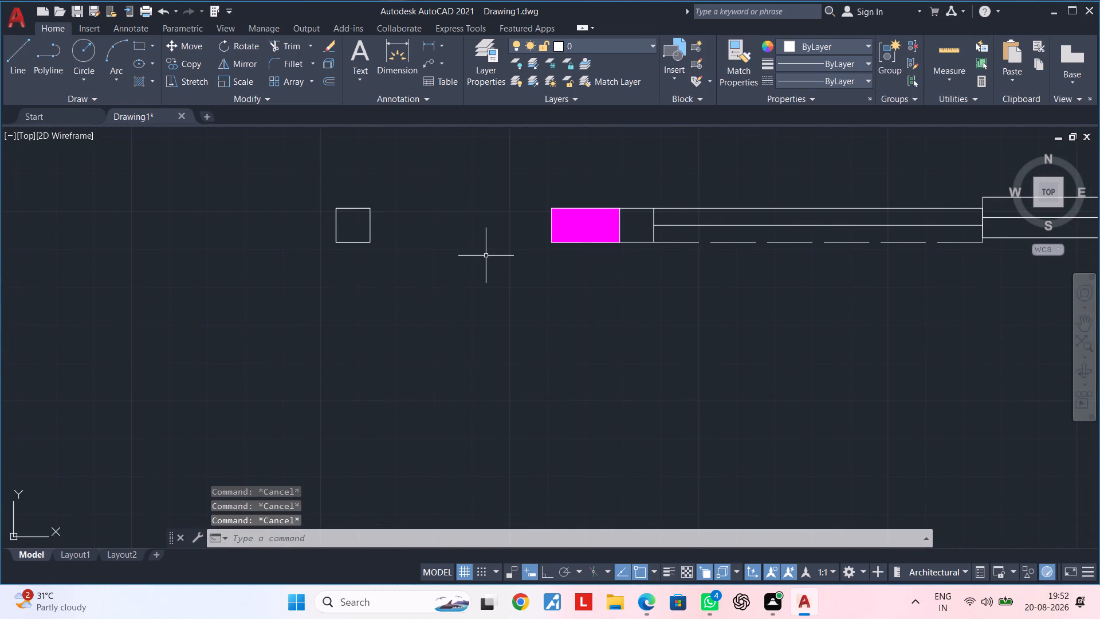
key("l")
key("space")
scroll(511, 250, "up", 2)
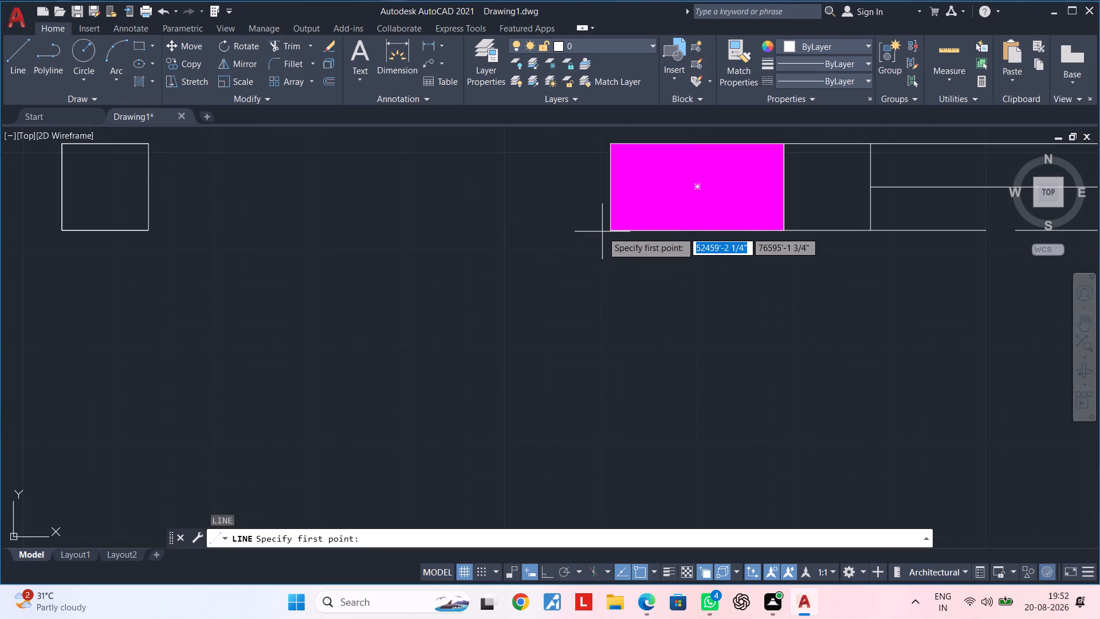
left_click(607, 232)
left_click(147, 232)
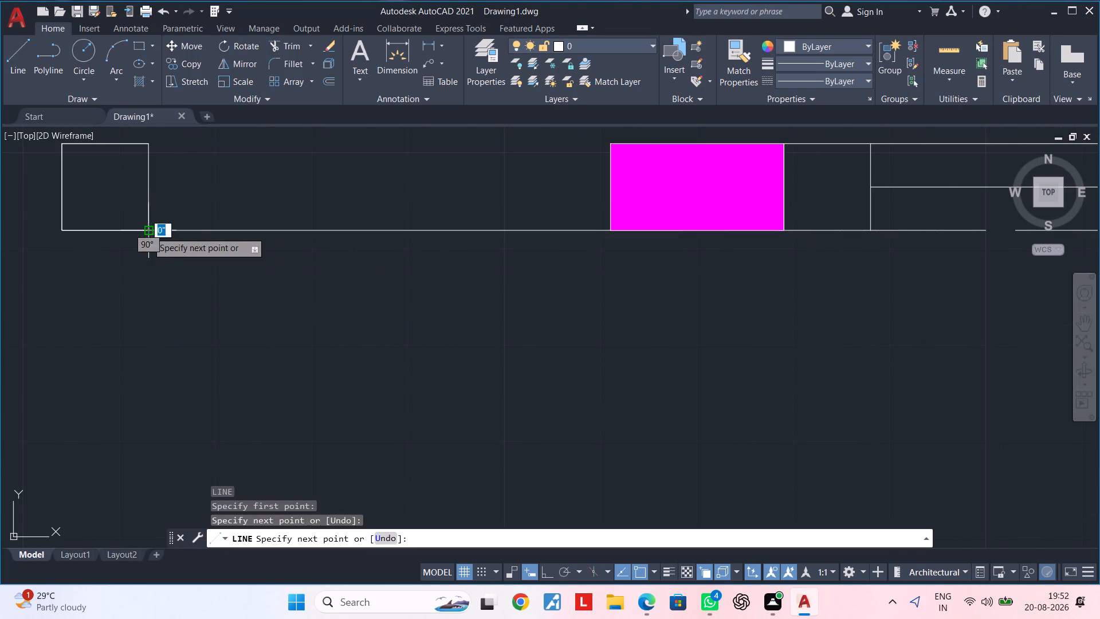
key("Escape")
key("Escape")
middle_click_drag(305, 273, 404, 350)
key("Escape")
key("Escape")
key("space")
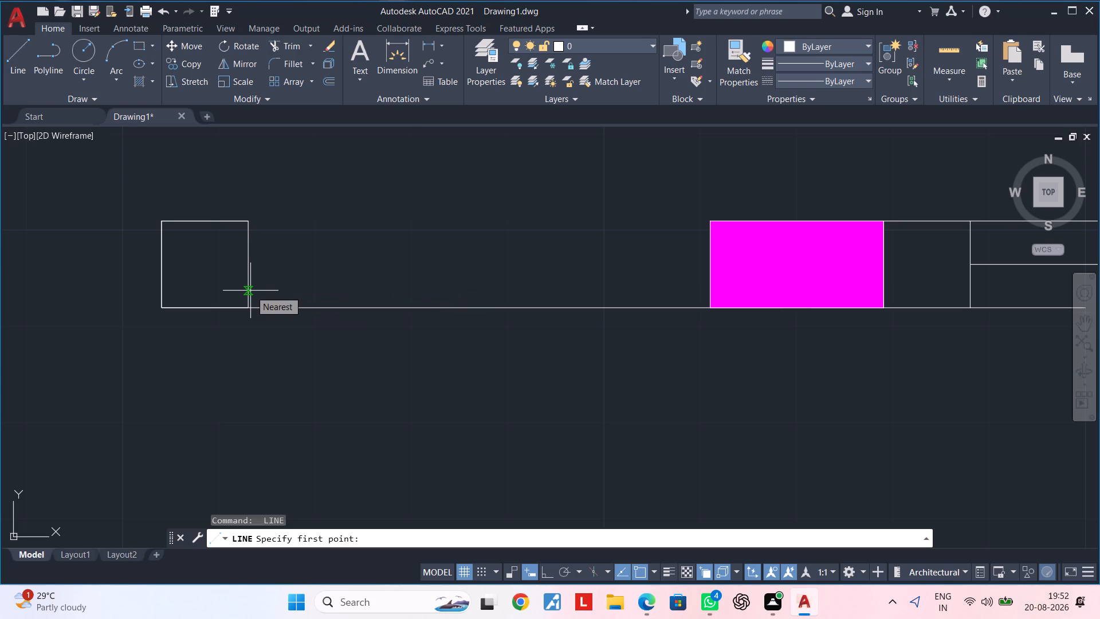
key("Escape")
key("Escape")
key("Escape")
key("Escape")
Offset the lower line between the square pier and the magenta column 2" upward.
type("OF")
key("space")
type("2\"")
key("Return")
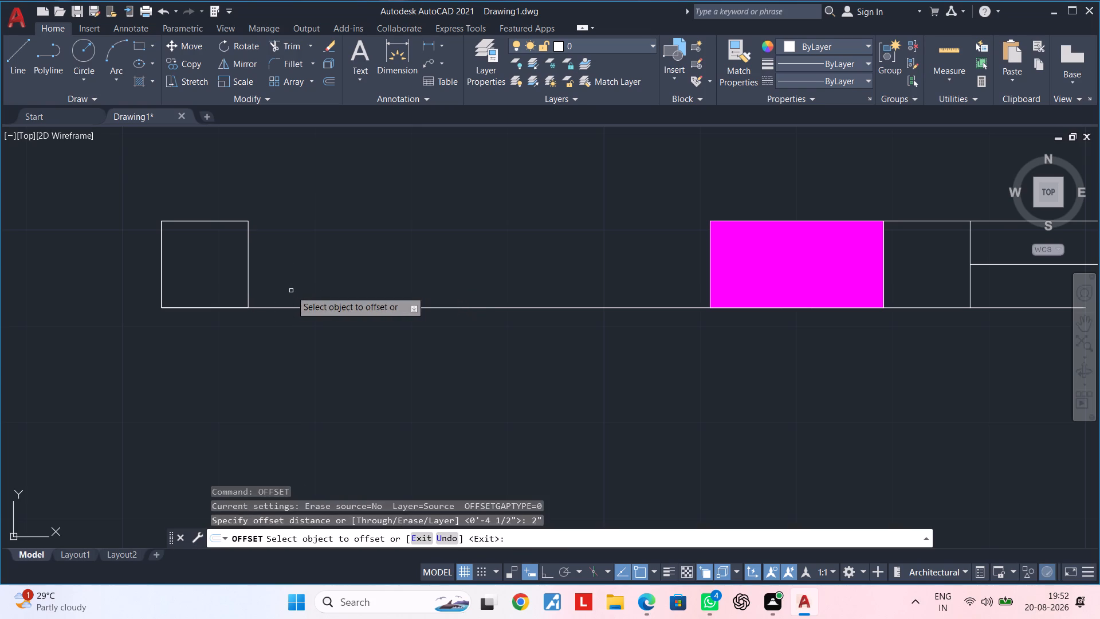
left_click(302, 308)
left_click(313, 278)
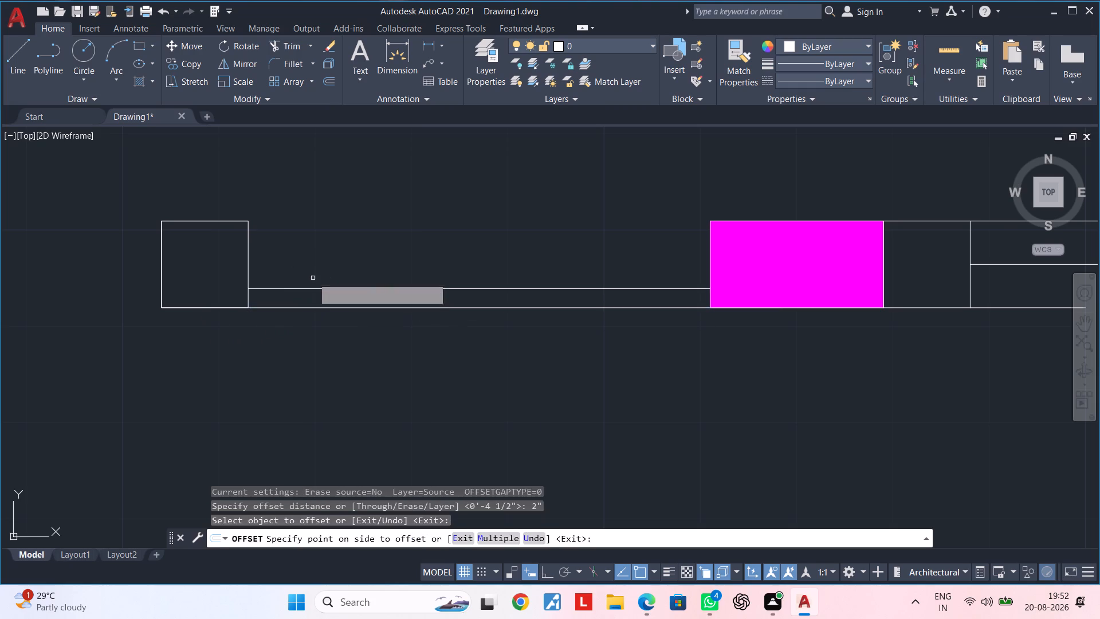
scroll(305, 325, "down", 2)
middle_click_drag(496, 346, 630, 346)
middle_click_drag(305, 342, 622, 337)
key("Escape")
key("Escape")
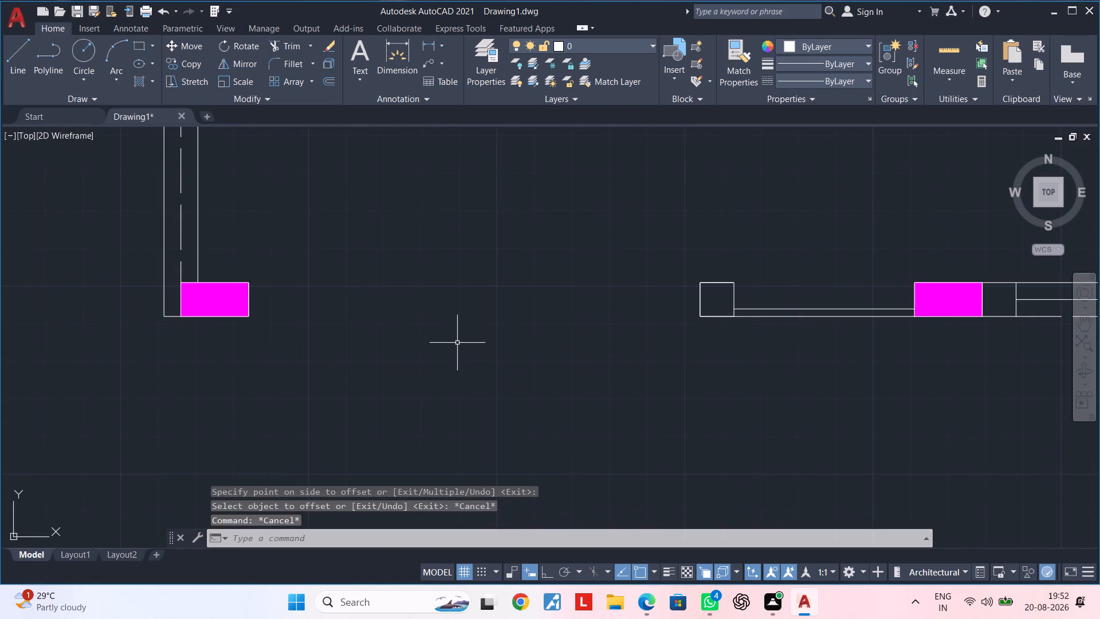
Draw a line along the lower face from the left corner's magenta column to the square pier's bottom-left corner.
type("L")
key("space")
scroll(254, 325, "up", 2)
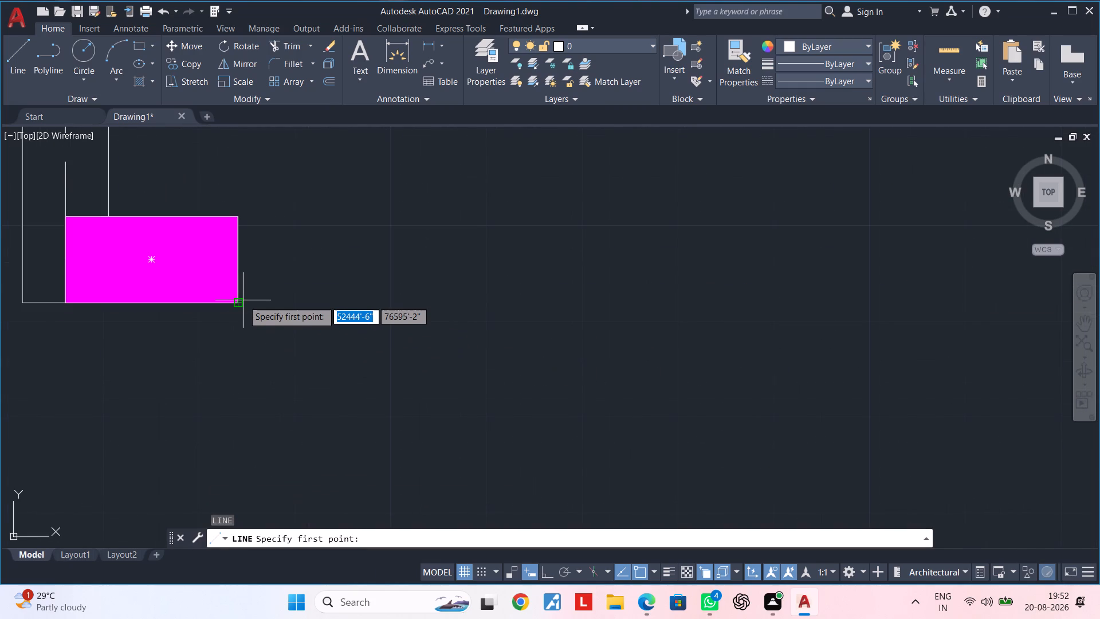
left_click(239, 305)
scroll(595, 318, "down", 2)
middle_click_drag(583, 318, 237, 313)
scroll(538, 304, "up", 2)
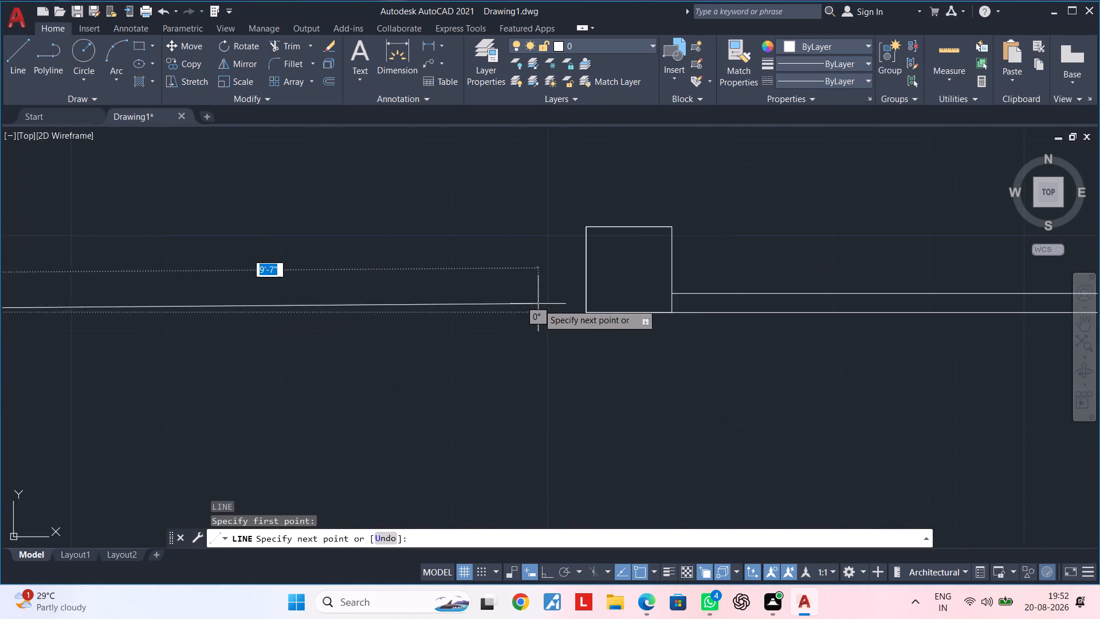
left_click(591, 311)
key("Escape")
key("Escape")
Offset the line between the left corner's magenta column and the square pier 2" upward.
middle_click_drag(407, 331, 569, 328)
scroll(508, 333, "down", 2)
key("Escape")
key("Escape")
type("OF 2\"")
key("Return")
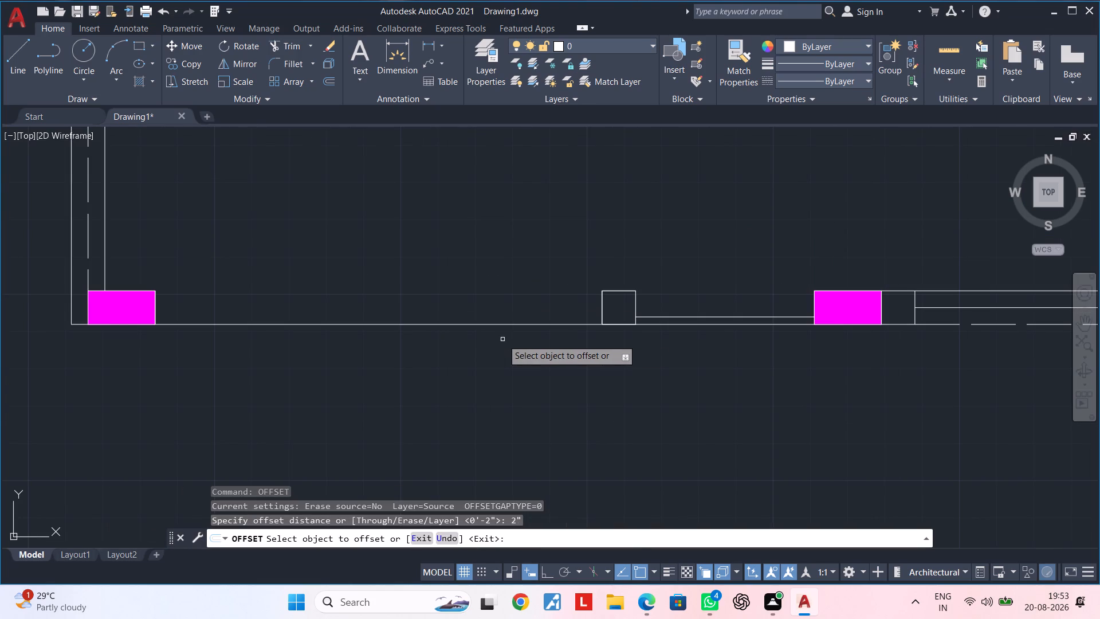
left_click(466, 323)
left_click(460, 273)
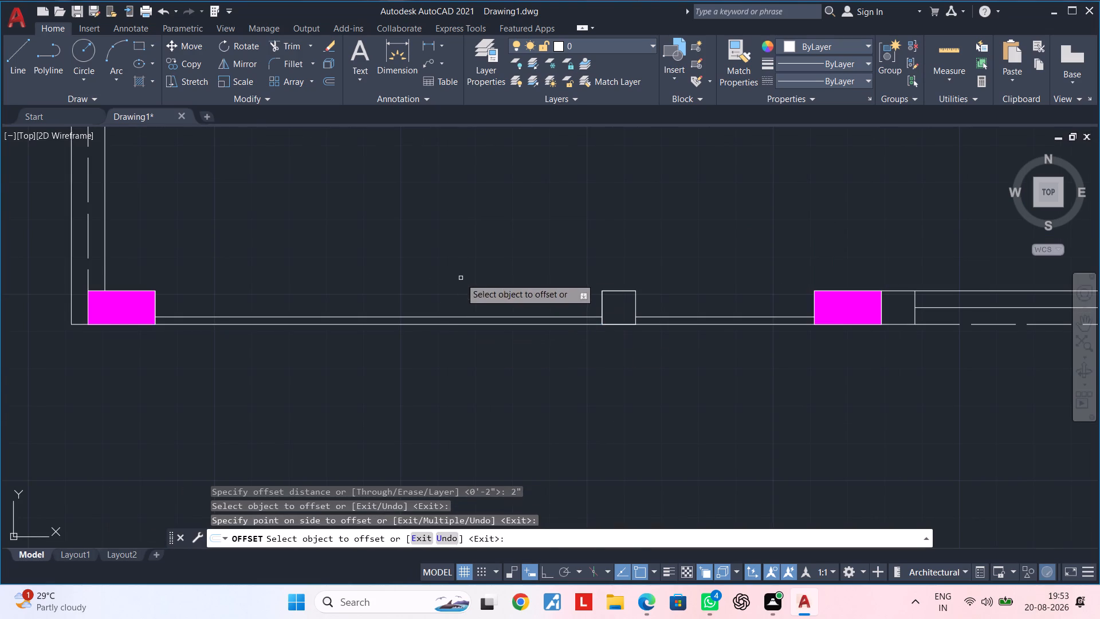
scroll(469, 303, "down", 2)
middle_click_drag(625, 344, 488, 344)
key("Escape")
key("Escape")
key("Escape")
Fill the 9" square pier with a solid magenta hatch.
middle_click_drag(393, 343, 473, 342)
scroll(475, 311, "up", 2)
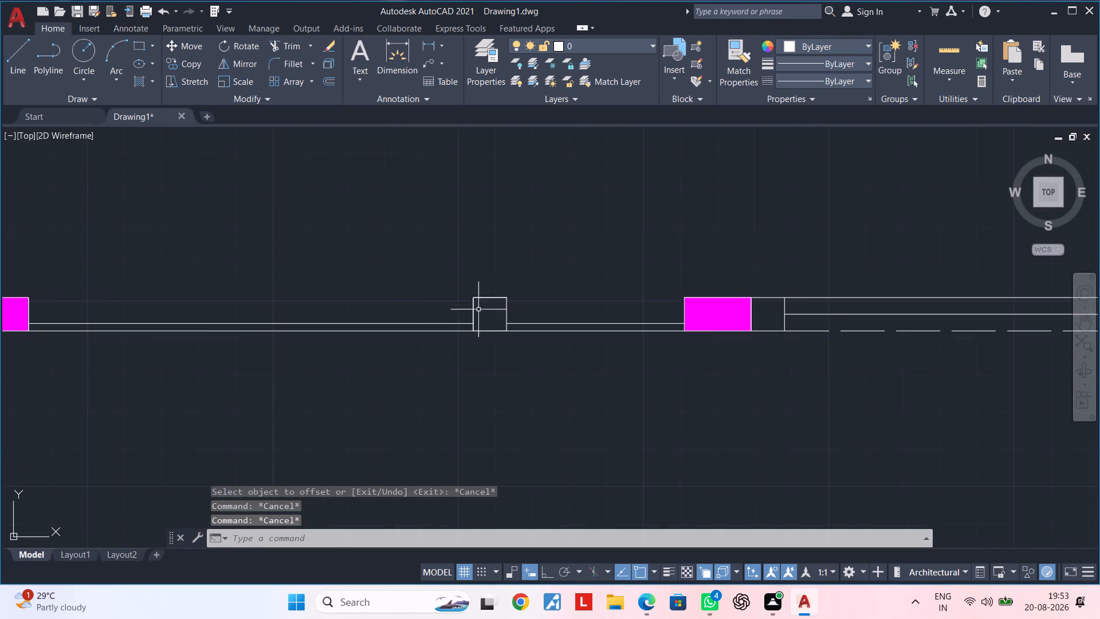
scroll(501, 327, "up", 2)
key("h")
key("space")
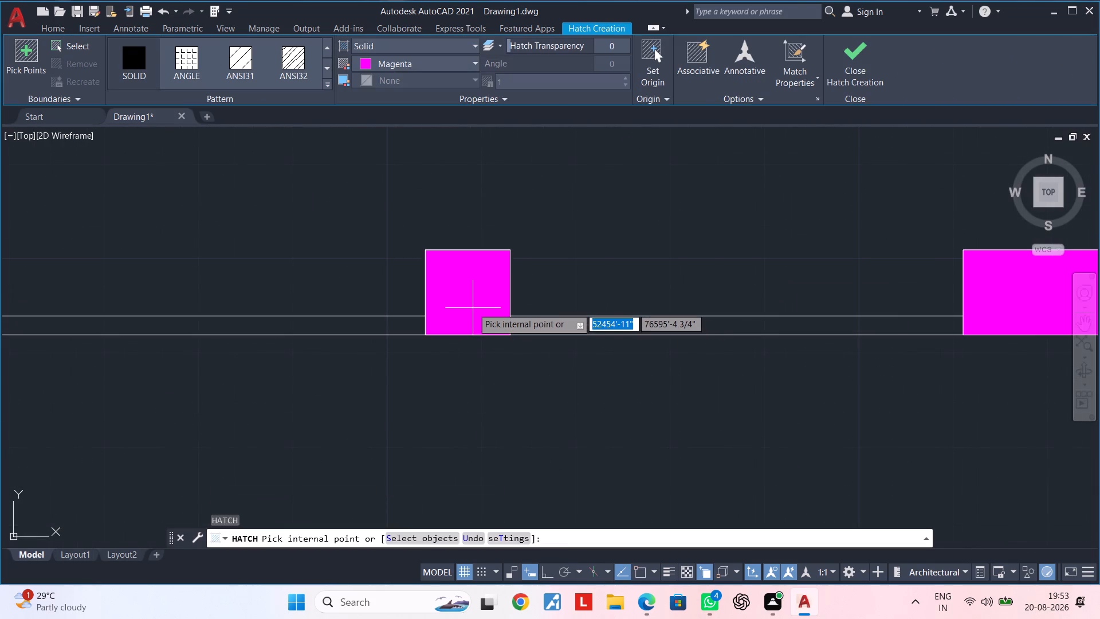
left_click(473, 307)
key("Escape")
scroll(584, 379, "down", 2)
scroll(696, 399, "down", 2)
middle_click_drag(697, 399, 445, 379)
key("Escape")
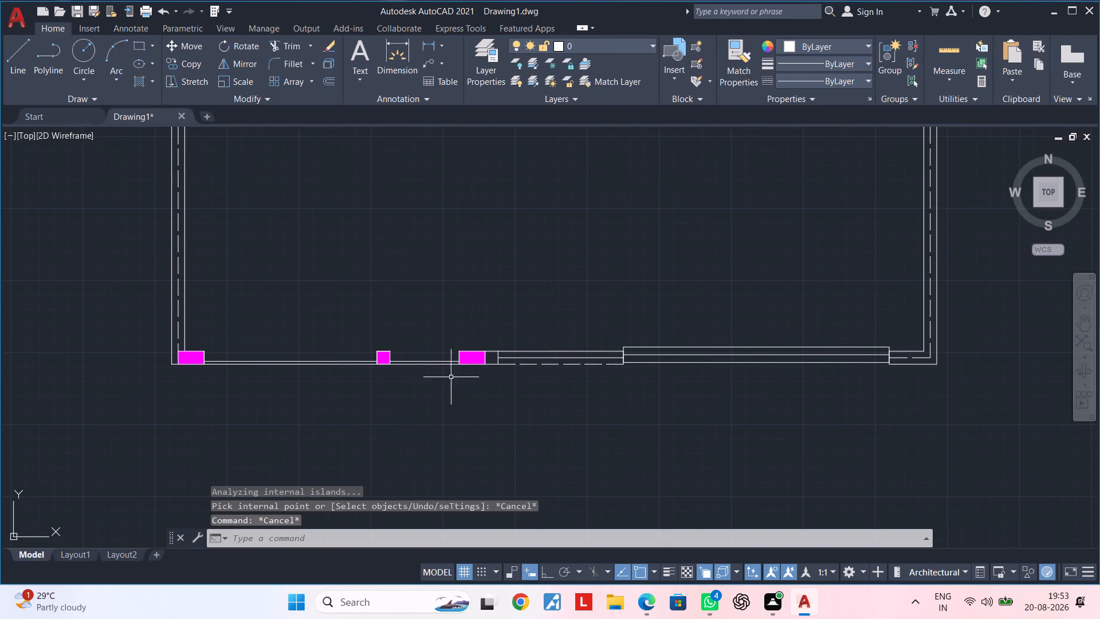
key("Escape")
key("Escape")
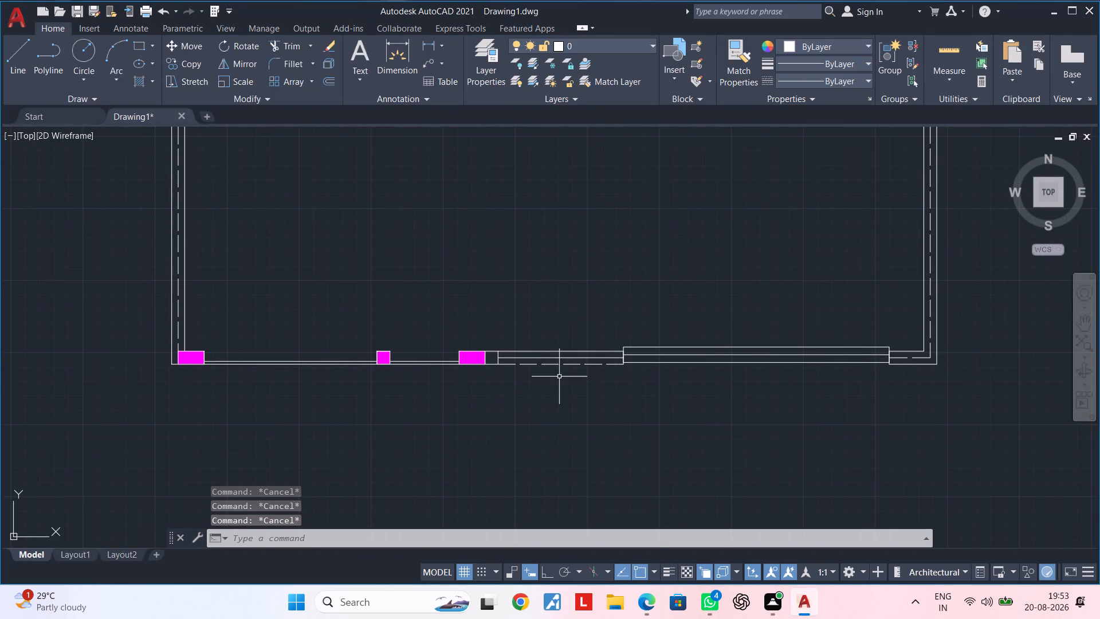
Trim away the upper half of the 9" offset line beside the magenta column, above the wall segment's middle line.
middle_click_drag(560, 377, 482, 379)
scroll(425, 355, "up", 4)
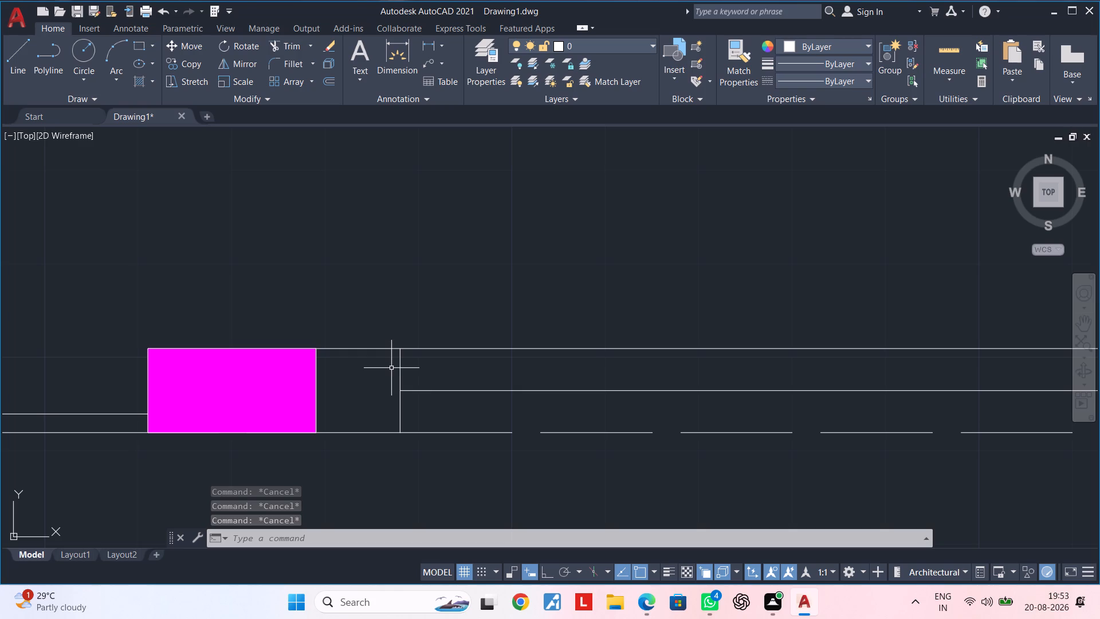
key("t")
key("r")
key("space")
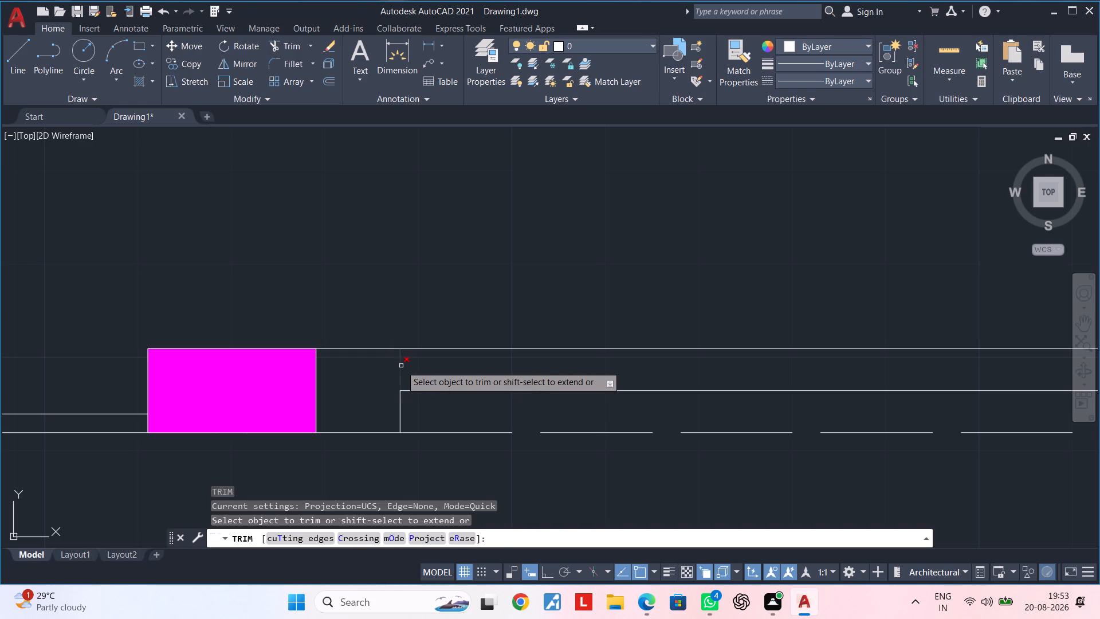
left_click(401, 366)
scroll(421, 370, "down", 4)
key("Escape")
middle_click_drag(602, 420, 500, 408)
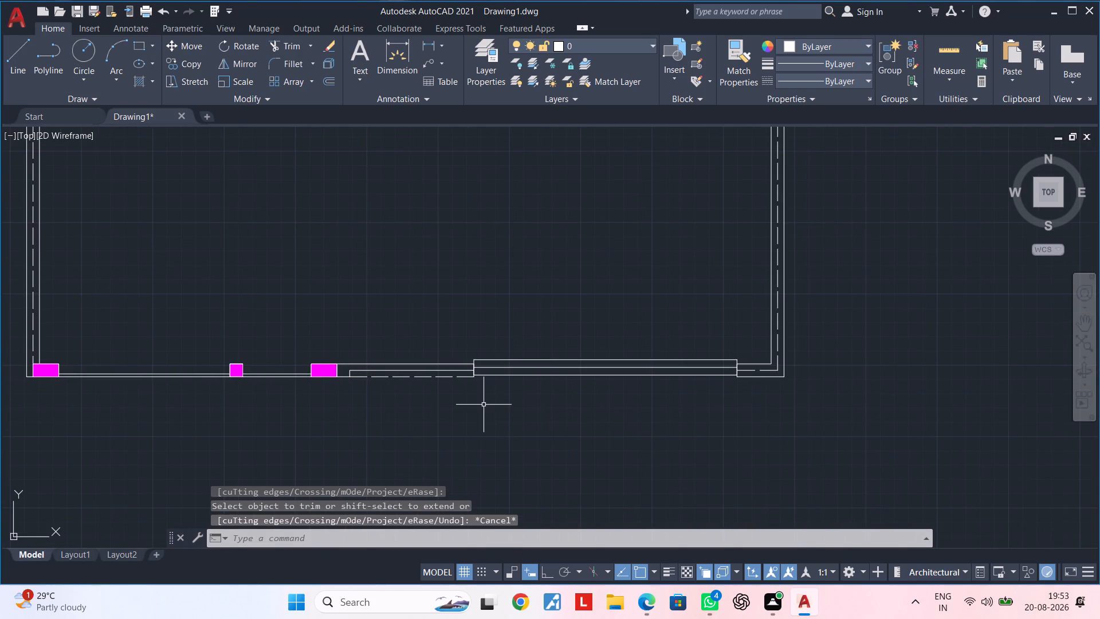
key("Escape")
key("Escape")
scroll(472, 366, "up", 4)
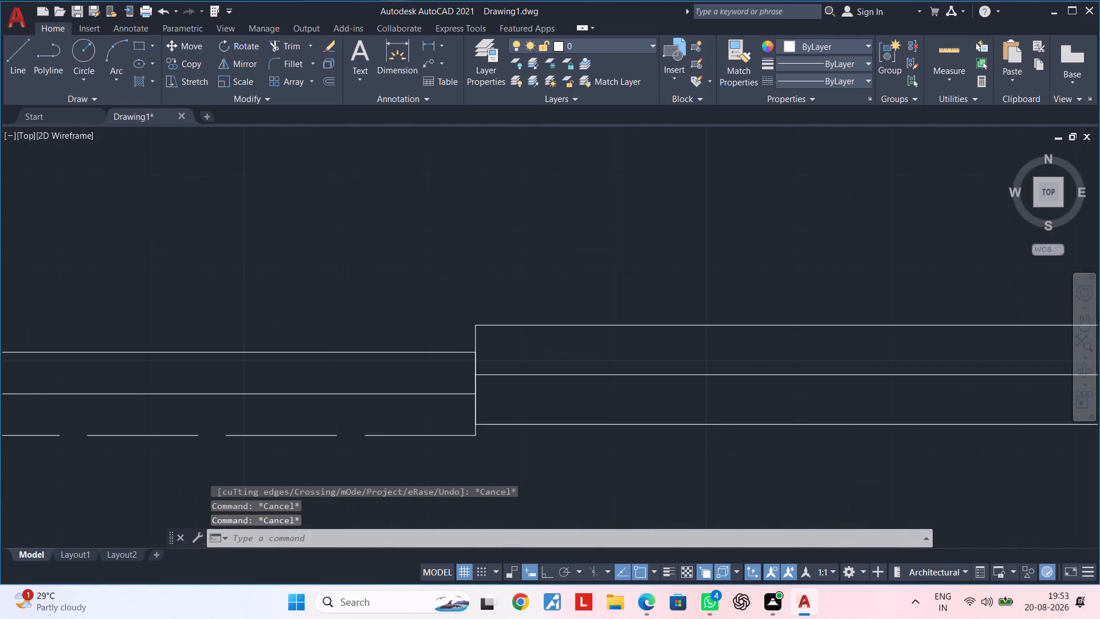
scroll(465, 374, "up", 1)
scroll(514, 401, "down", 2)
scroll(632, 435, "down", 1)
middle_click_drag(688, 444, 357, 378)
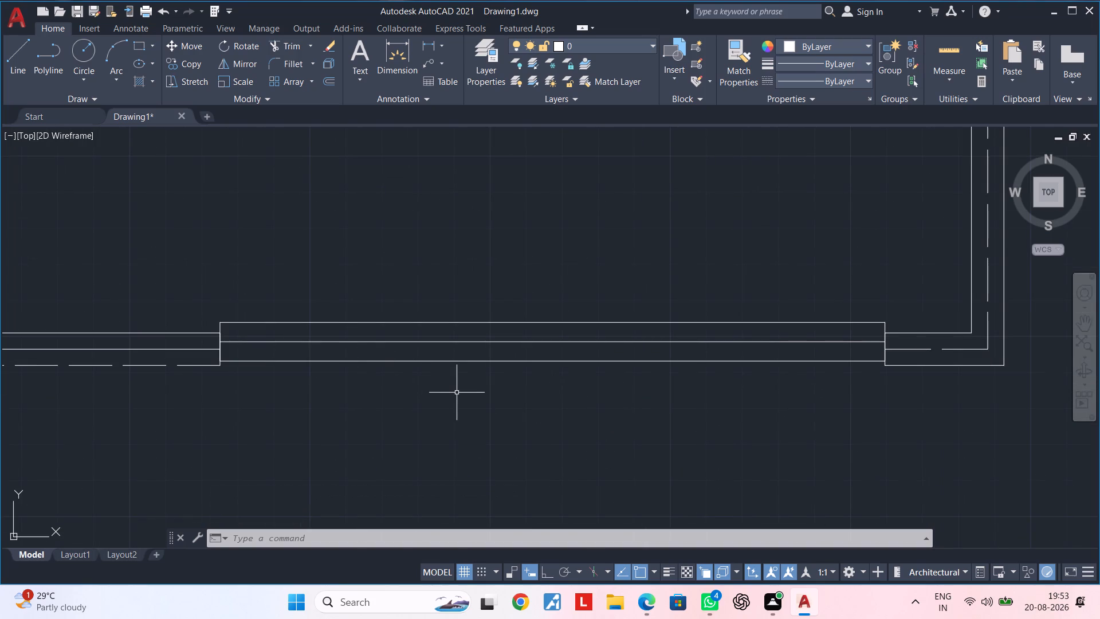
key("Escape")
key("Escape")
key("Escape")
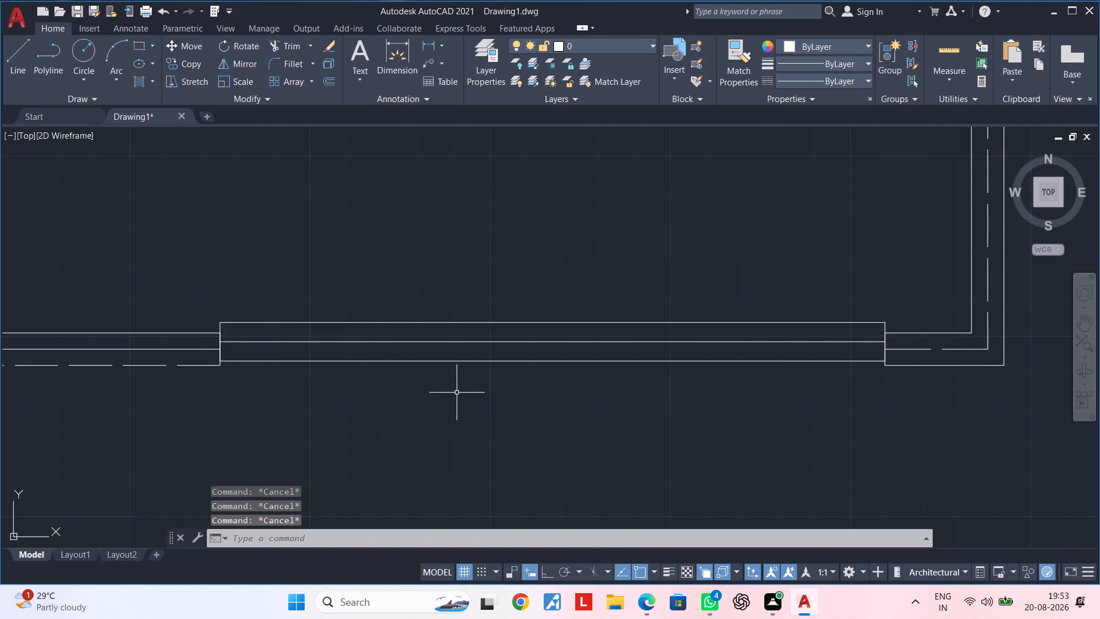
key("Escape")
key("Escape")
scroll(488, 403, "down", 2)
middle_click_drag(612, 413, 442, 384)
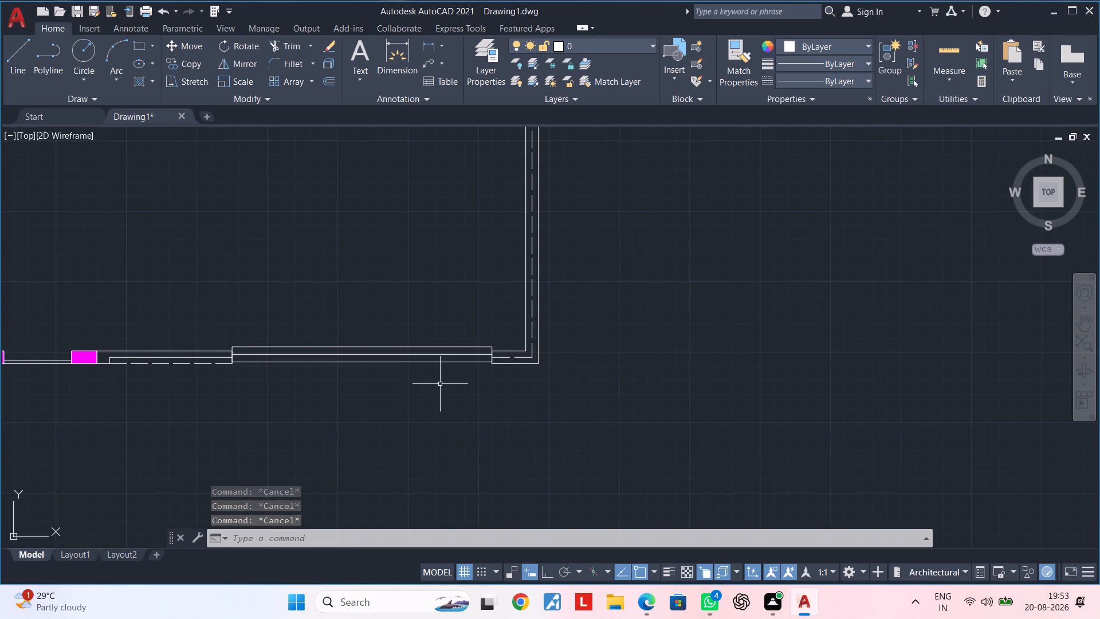
Move the rectangle filling the large opening in the bottom wall slightly upward, using its top-right corner as base point.
scroll(501, 358, "up", 4)
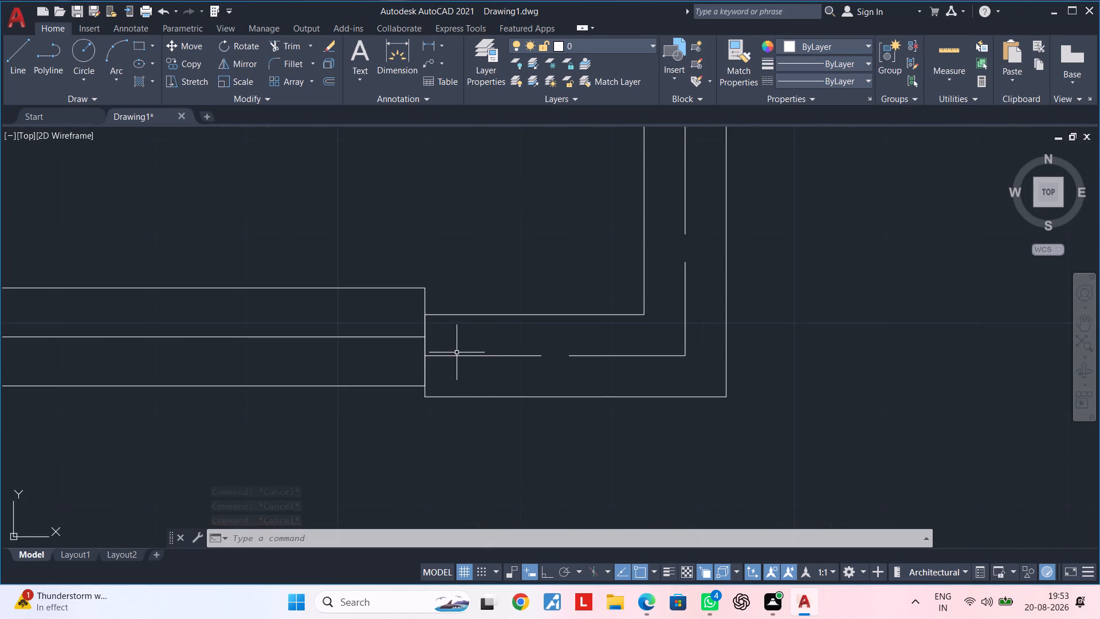
scroll(442, 361, "up", 3)
scroll(421, 374, "down", 1)
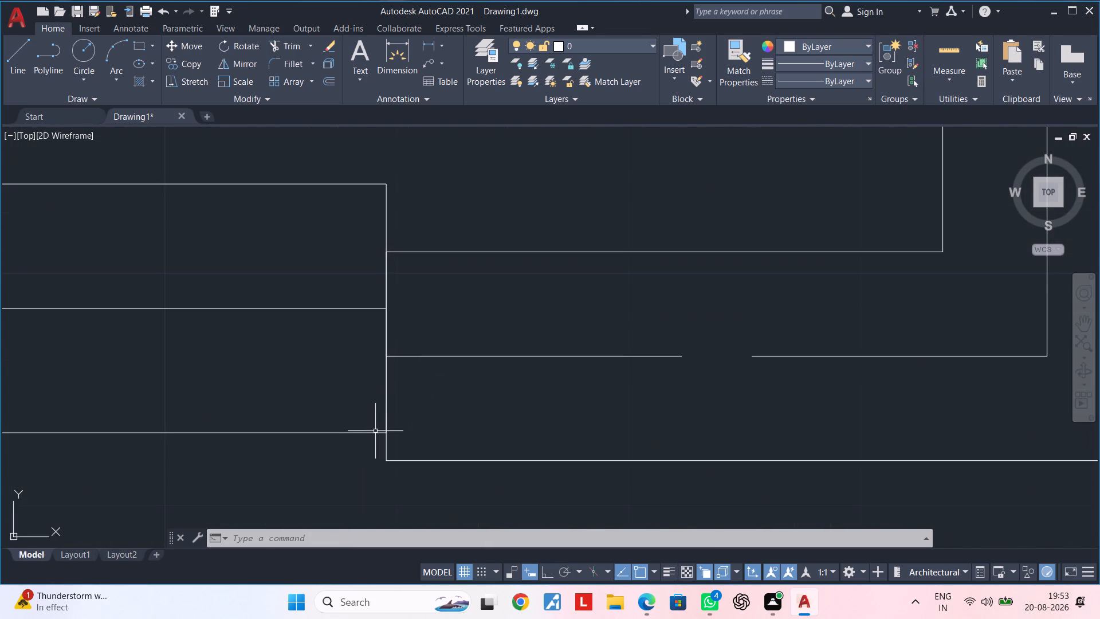
left_click(374, 433)
middle_click_drag(434, 309, 454, 355)
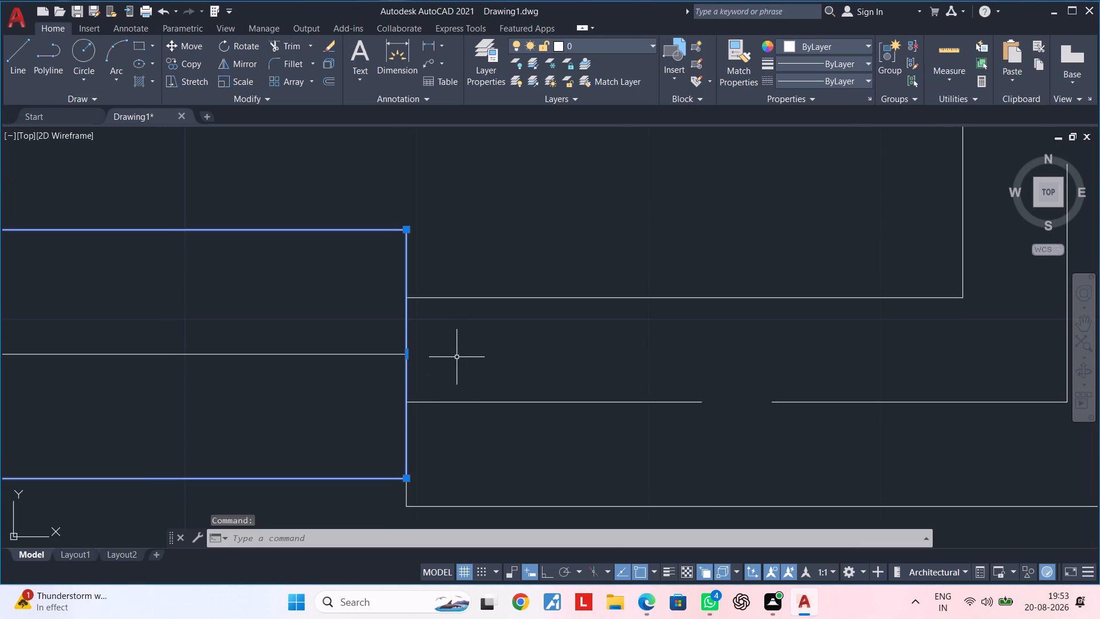
key("m")
key("space")
left_click(410, 233)
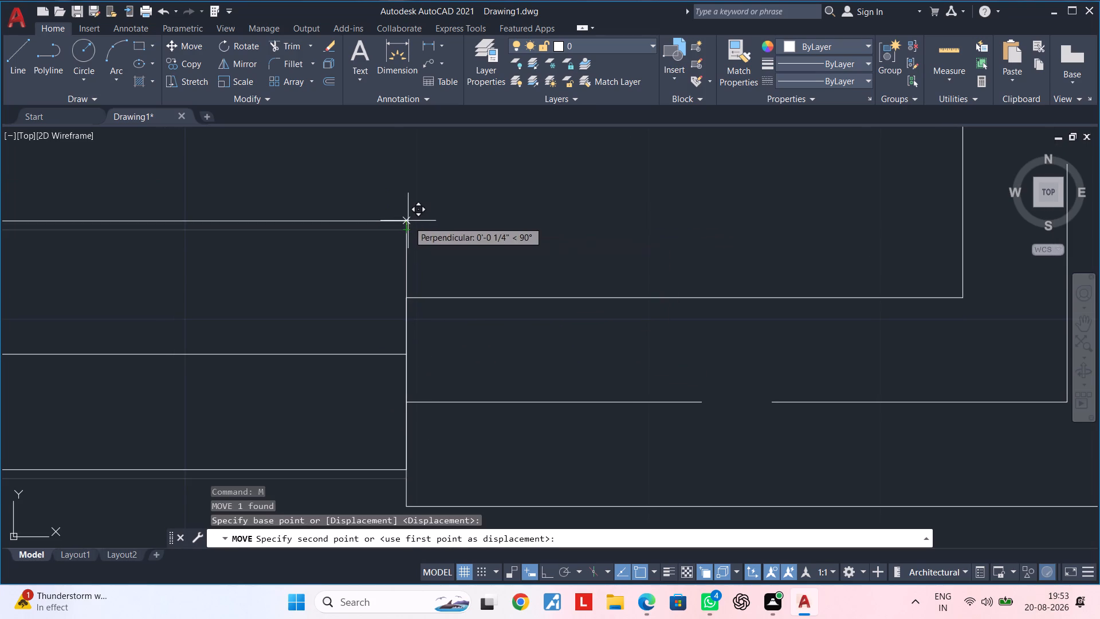
left_click(406, 213)
key("Escape")
scroll(412, 241, "down", 3)
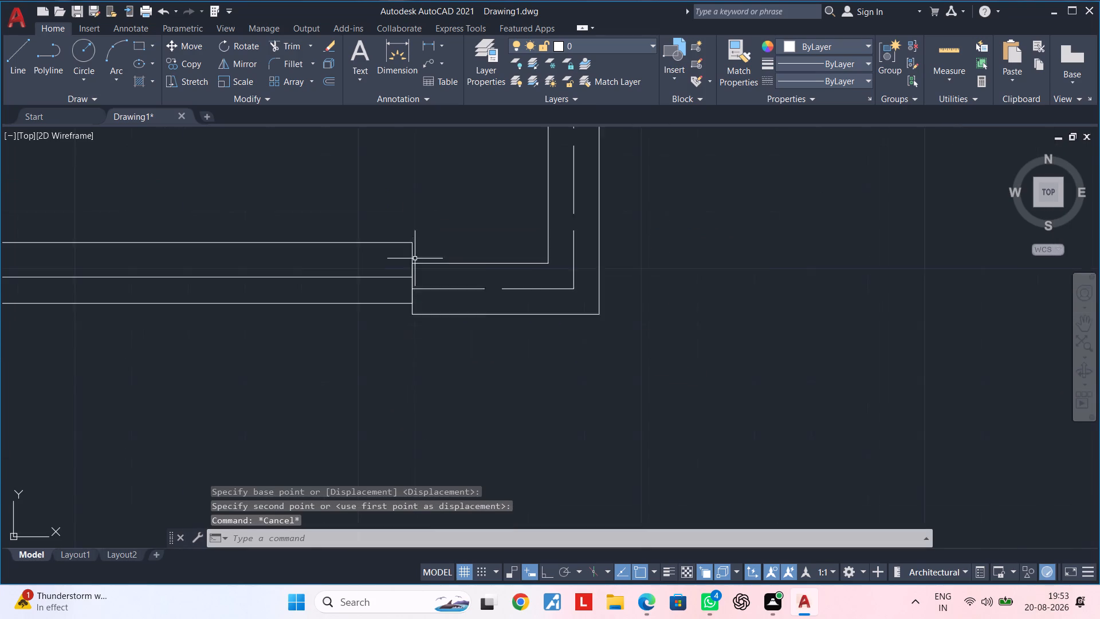
scroll(415, 258, "down", 1)
Trim away the horizontal dashed centre line in the short bottom wall piece between the large opening and the right corner.
middle_click_drag(337, 329, 425, 334)
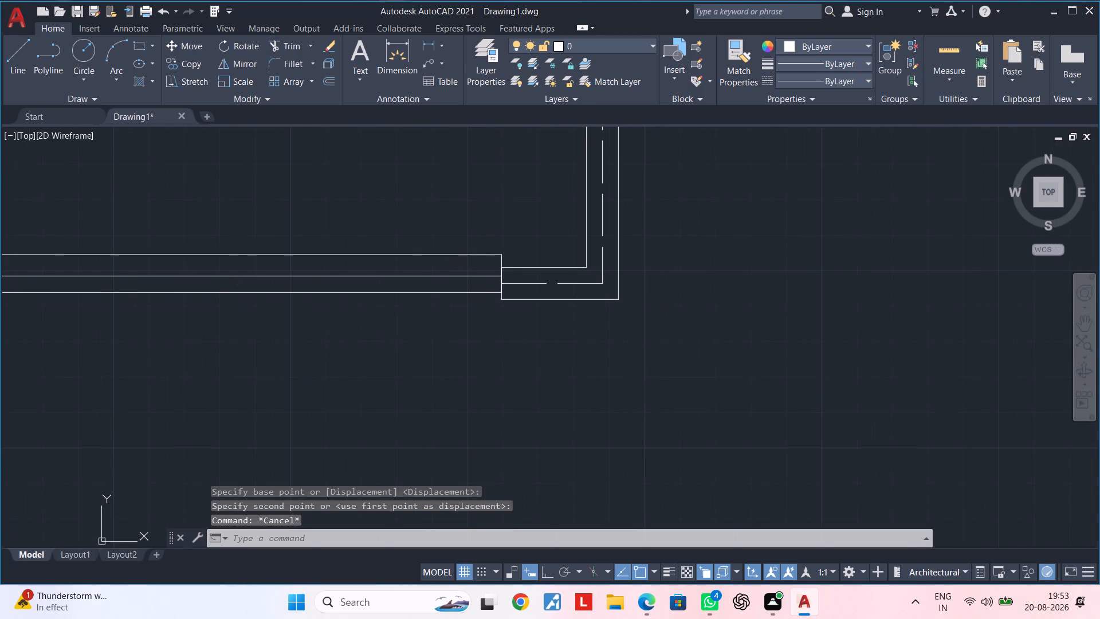
key("Escape")
key("Escape")
key("Escape")
middle_click(489, 325)
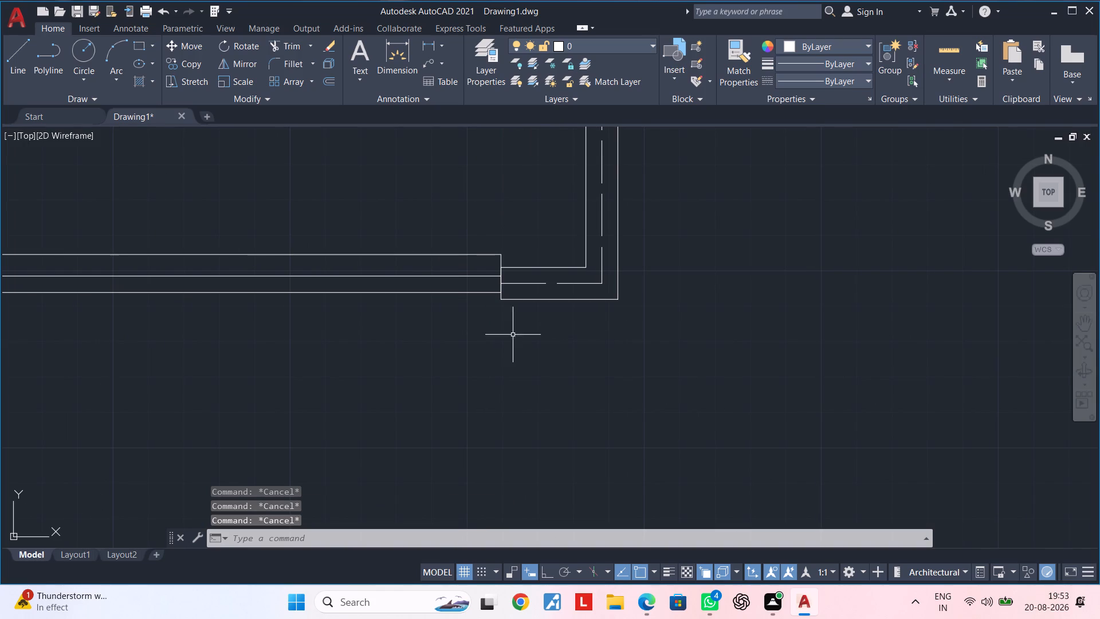
middle_click(505, 336)
scroll(563, 305, "up", 3)
scroll(604, 314, "down", 3)
middle_click_drag(610, 329, 488, 351)
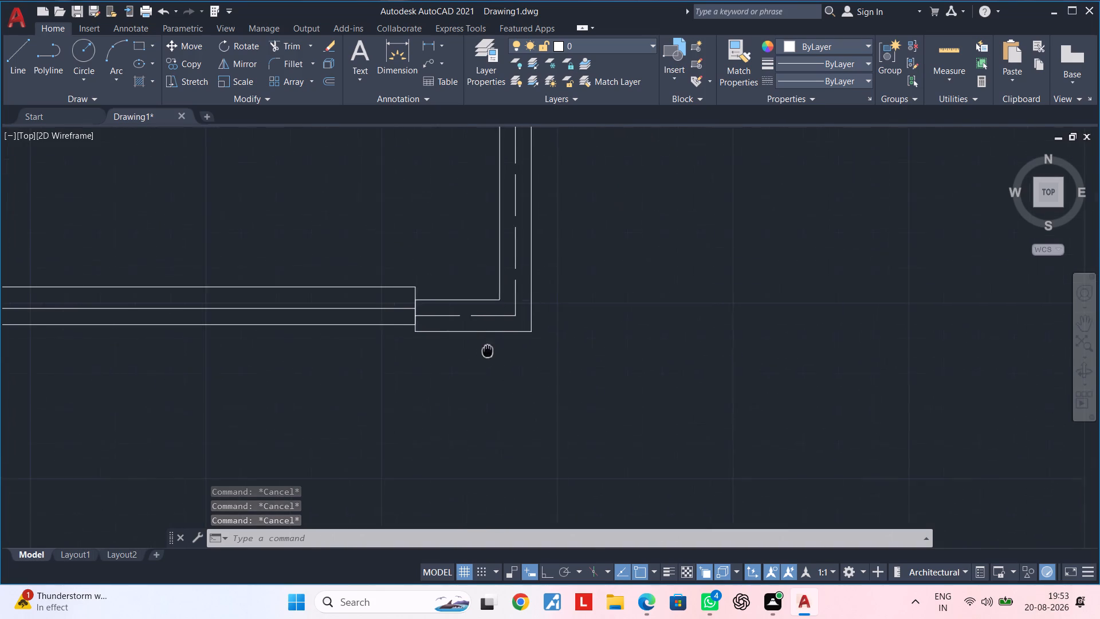
middle_click_drag(488, 351, 486, 351)
scroll(523, 319, "up", 2)
key("Escape")
key("Escape")
key("Escape")
key("Escape")
key("Escape")
type("TR")
key("space")
left_click(472, 311)
key("Escape")
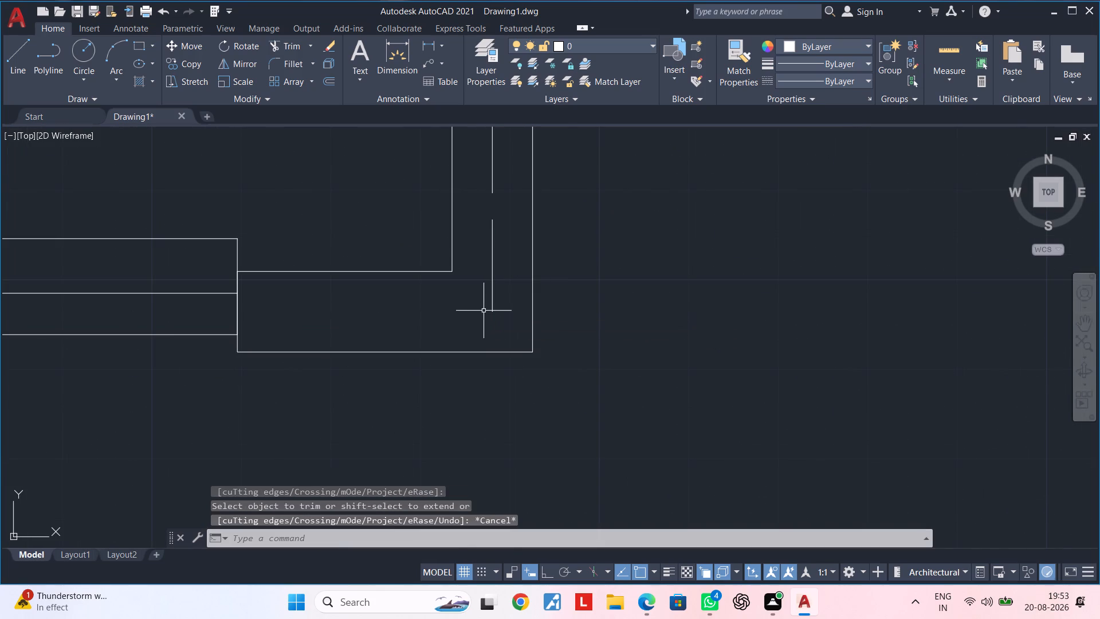
Extend the right boundary wall's vertical dashed centre line down to the bottom wall's lower face.
type("EX")
key("space")
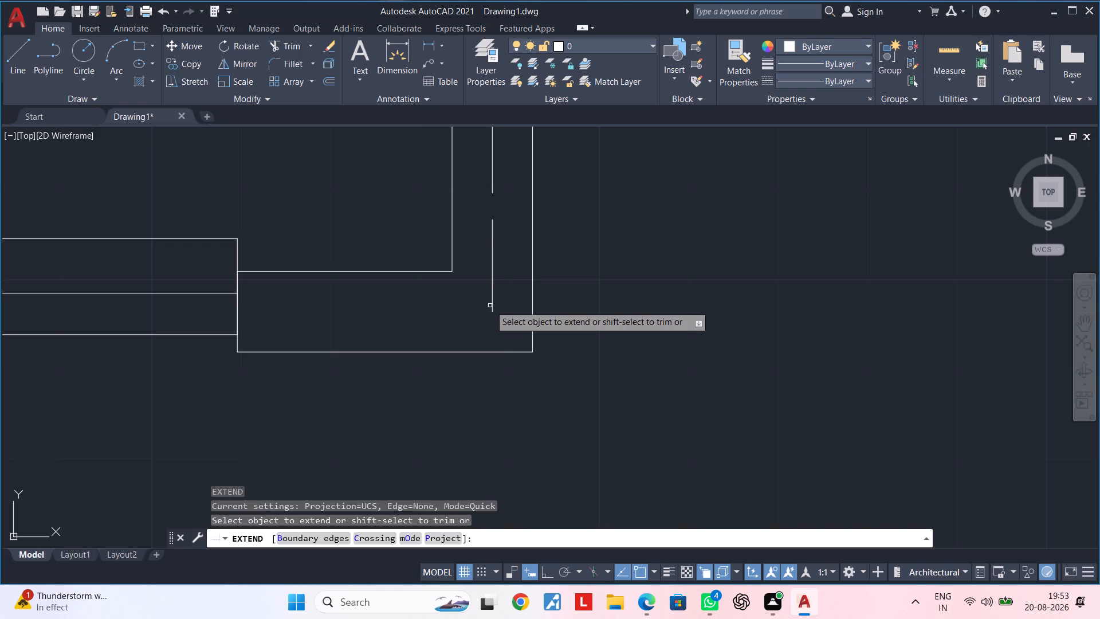
left_click(491, 305)
scroll(486, 312, "down", 6)
middle_click_drag(394, 347, 443, 346)
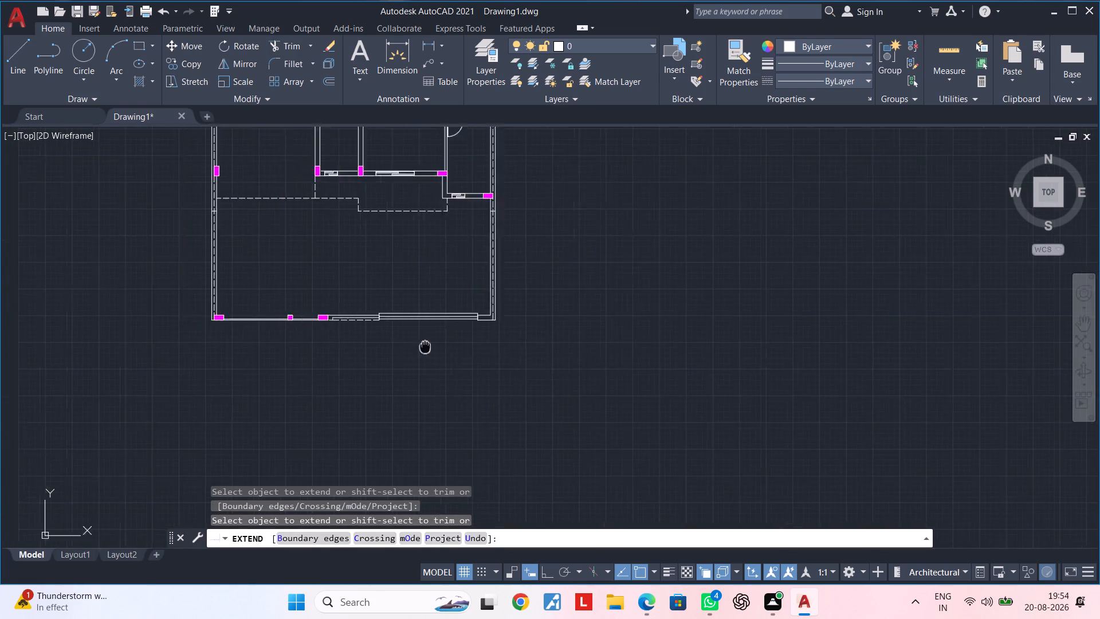
middle_click_drag(443, 346, 732, 342)
scroll(497, 339, "up", 3)
middle_click_drag(541, 329, 427, 410)
scroll(481, 326, "up", 3)
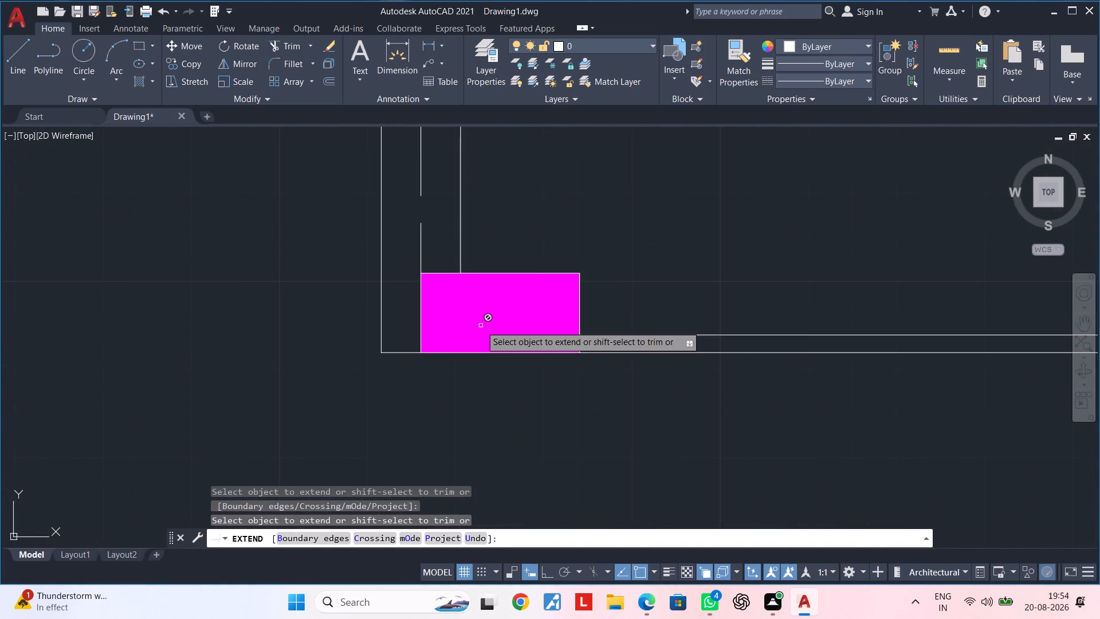
key("Escape")
key("Escape")
Review the floor plan's rooms, doors, windows and columns from the bottom boundary wall up and back down.
scroll(546, 242, "down", 3)
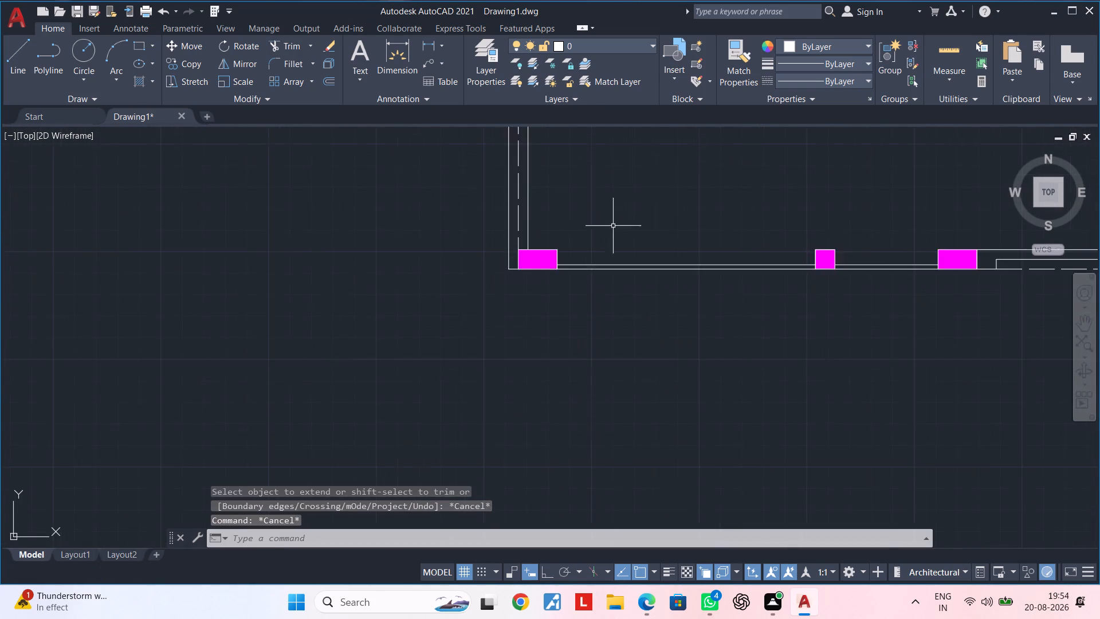
scroll(613, 226, "down", 1)
middle_click_drag(614, 226, 464, 486)
scroll(547, 412, "down", 1)
middle_click_drag(543, 410, 438, 339)
middle_click_drag(446, 336, 576, 354)
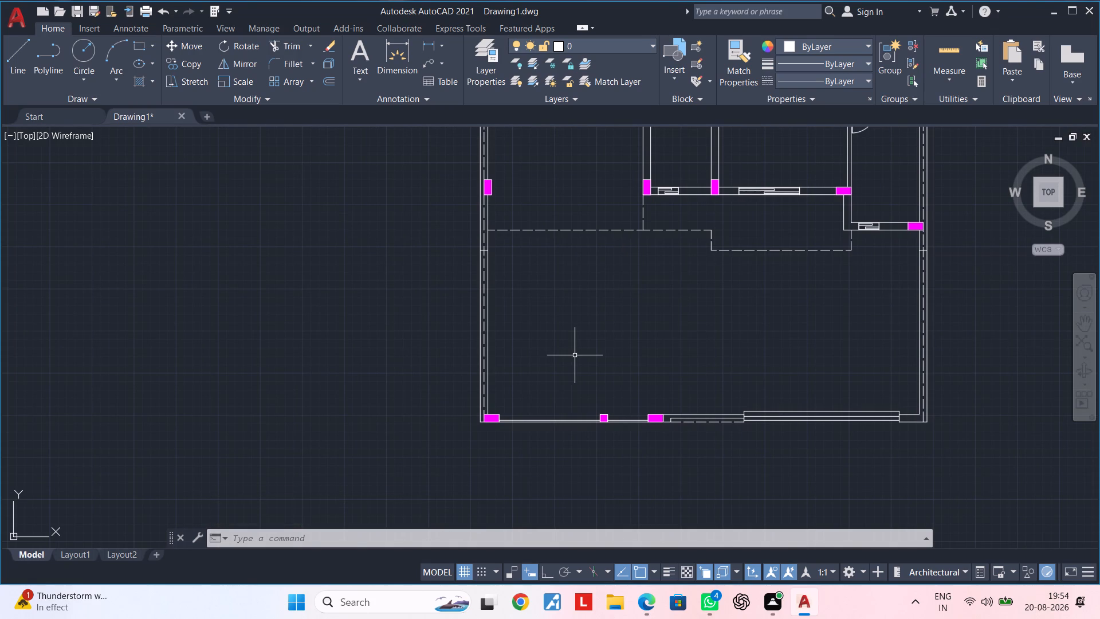
key("Escape")
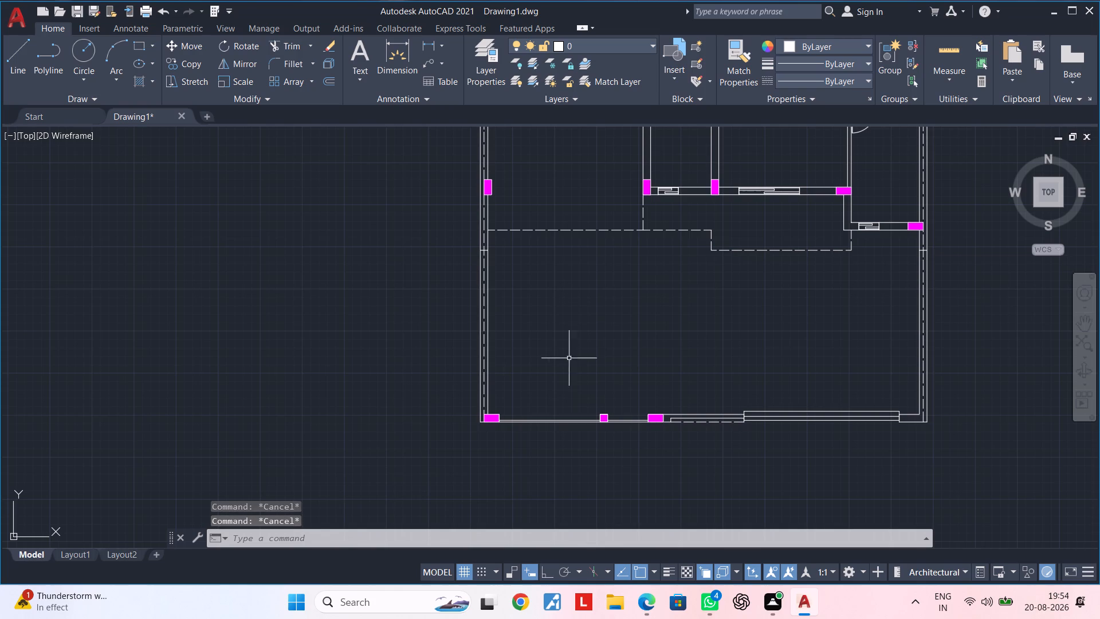
middle_click_drag(663, 293, 507, 359)
middle_click_drag(513, 369, 447, 451)
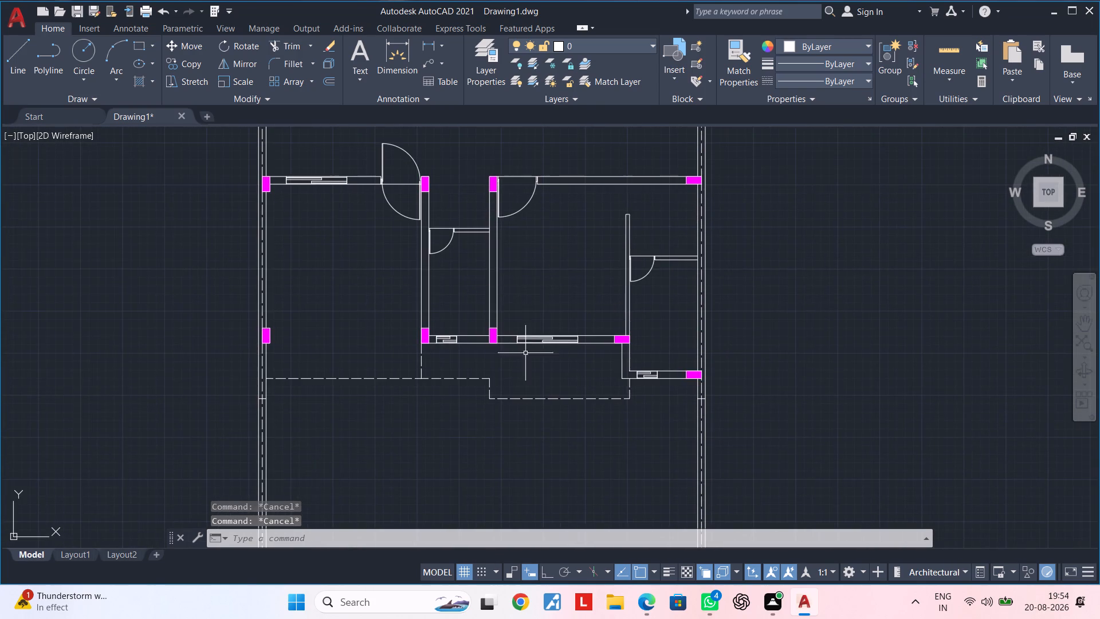
middle_click_drag(531, 278, 460, 350)
middle_click_drag(485, 340, 457, 405)
middle_click_drag(459, 216, 443, 401)
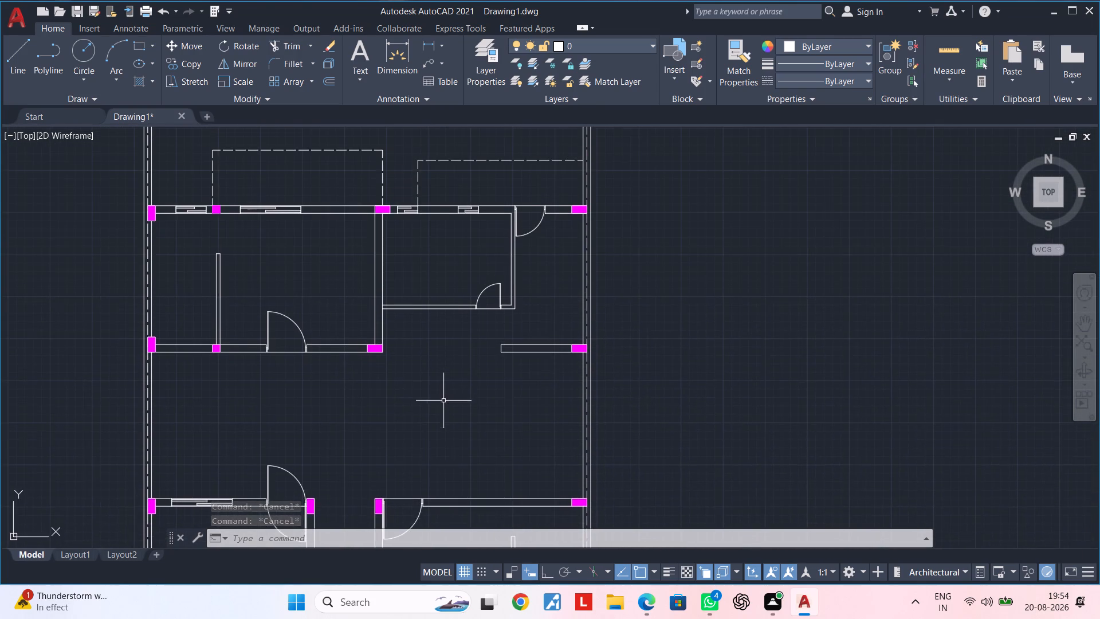
middle_click_drag(446, 389, 488, 381)
middle_click_drag(519, 343, 521, 338)
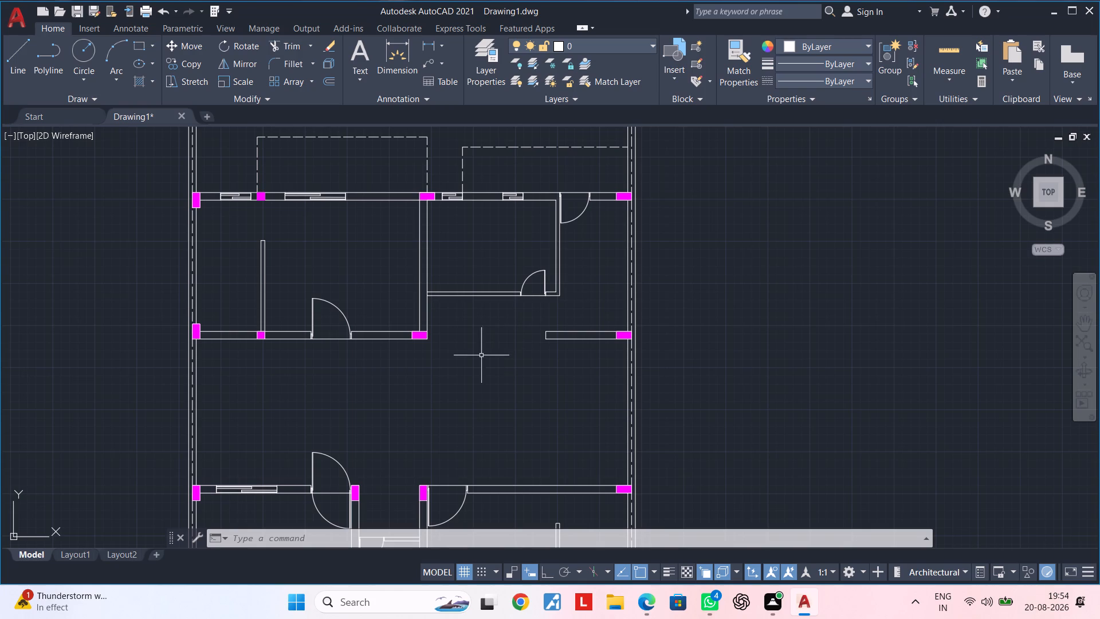
middle_click_drag(317, 378, 436, 265)
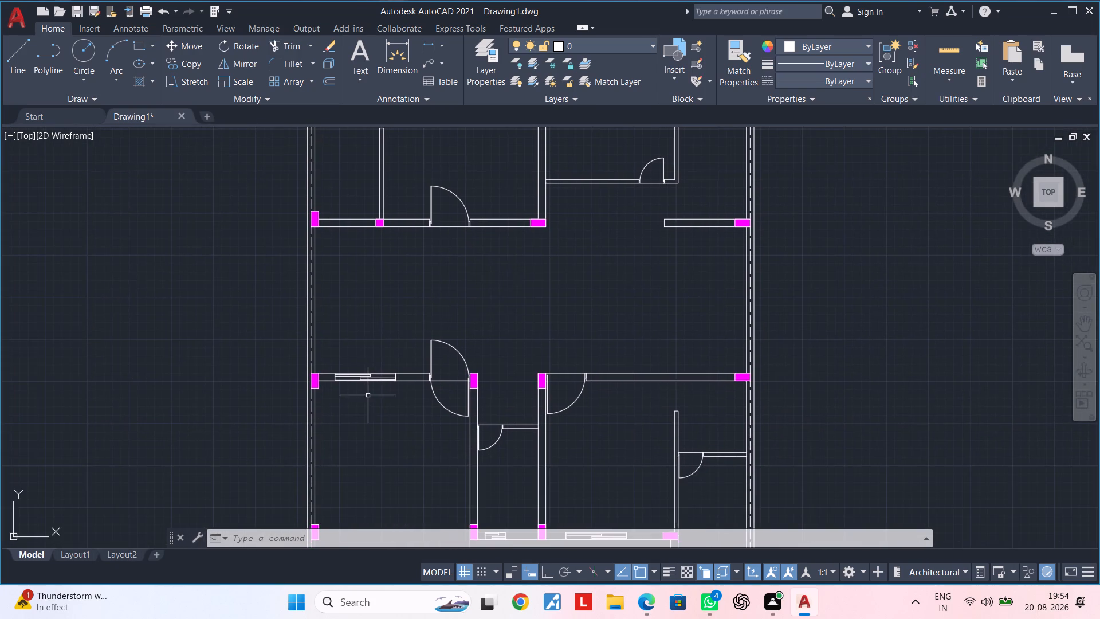
middle_click_drag(366, 396, 387, 290)
middle_click_drag(375, 378, 387, 320)
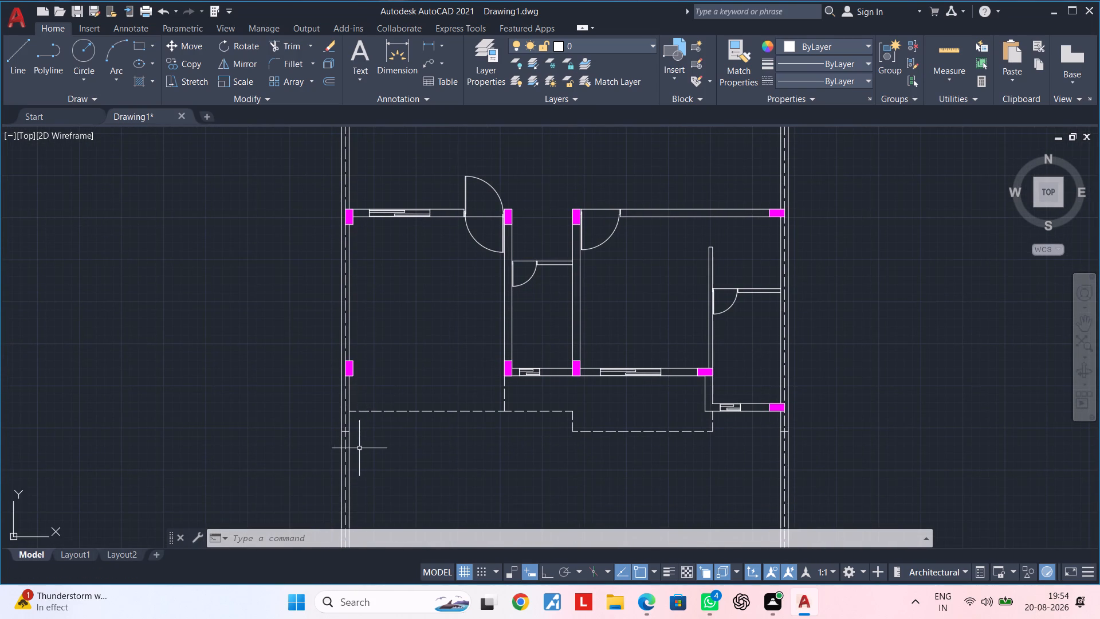
Trim the left boundary wall's inner and outer face lines below the short cross line, leaving the dashed centre line.
scroll(353, 448, "up", 3)
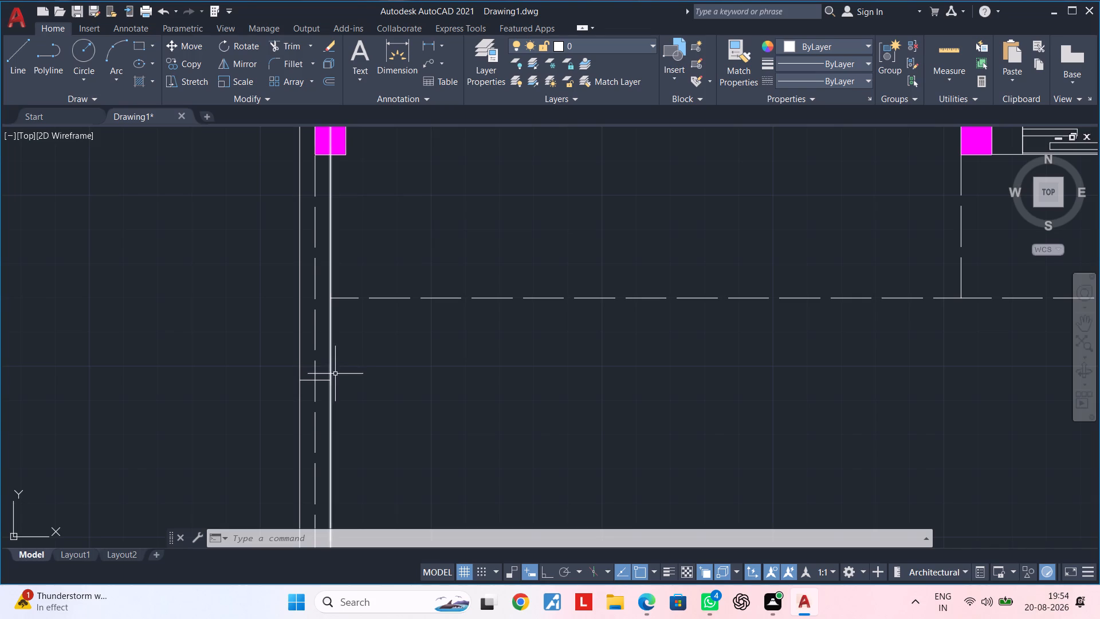
middle_click_drag(337, 374, 383, 328)
key("Escape")
key("Escape")
type("TR")
key("space")
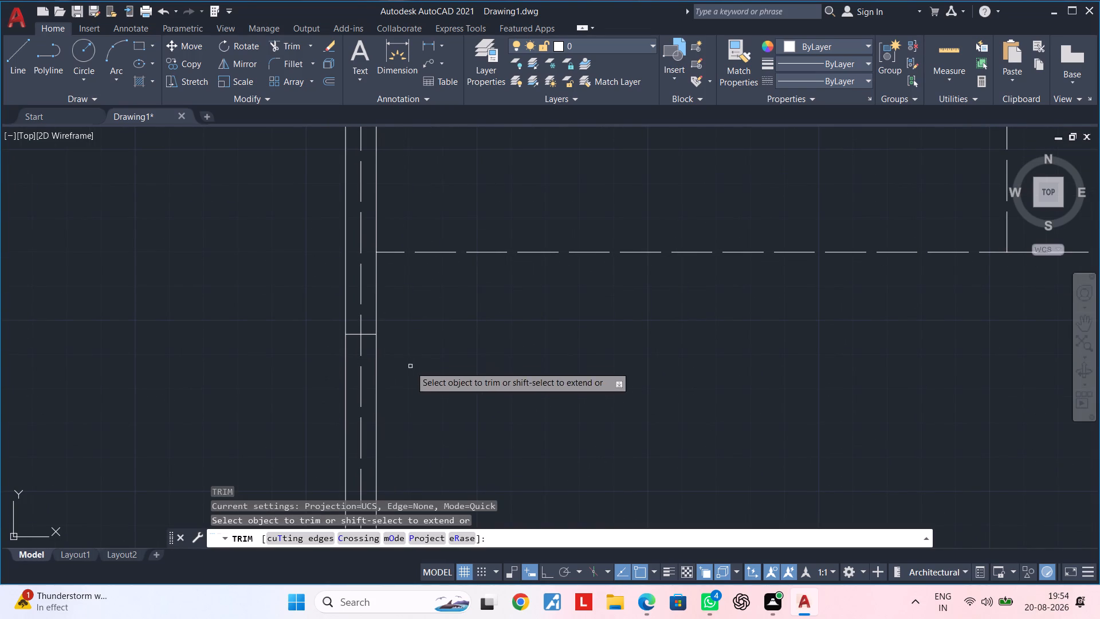
left_click(377, 373)
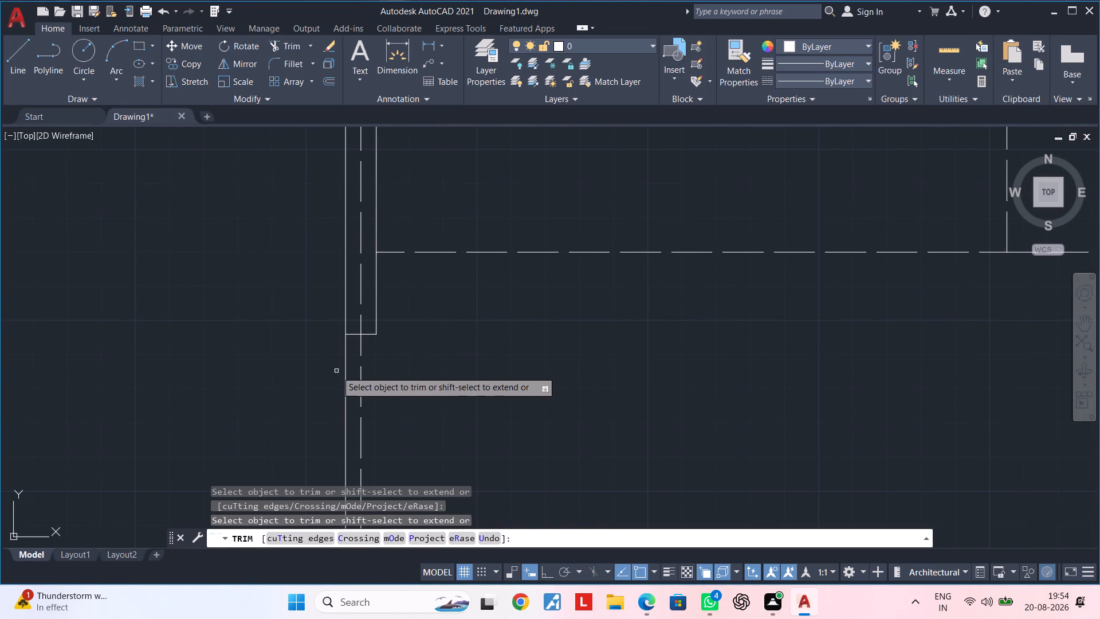
left_click(345, 369)
scroll(410, 361, "down", 2)
middle_click_drag(425, 361, 450, 239)
key("Escape")
key("Escape")
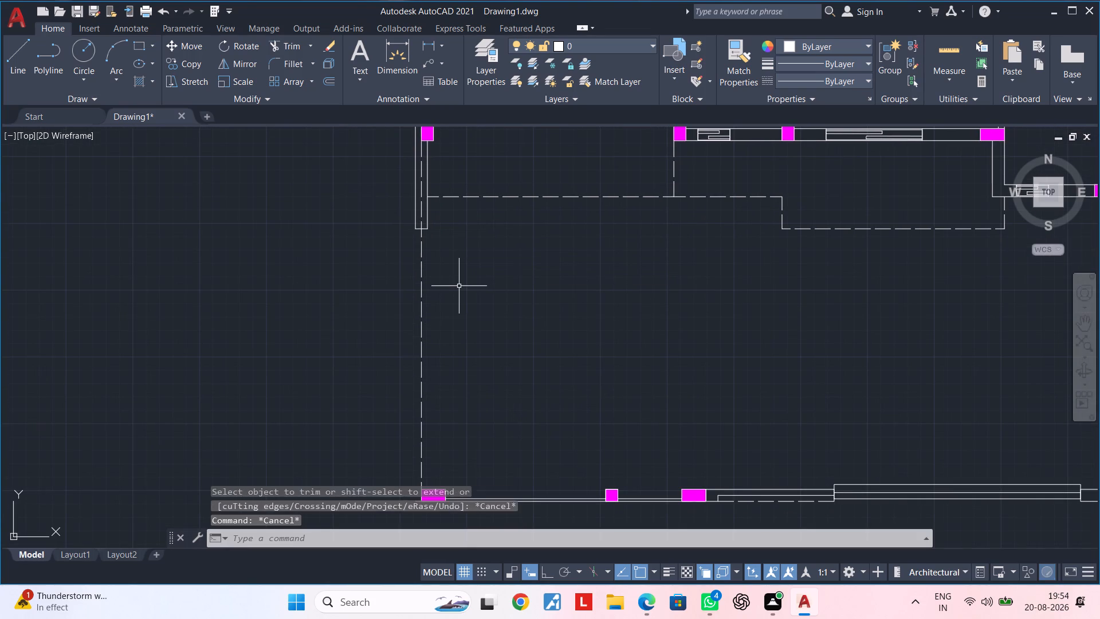
key("Escape")
With Ortho on, draw the left wall's inner face line from the short cross line down to the corner column's top edge.
type("L")
key("space")
scroll(431, 255, "up", 1)
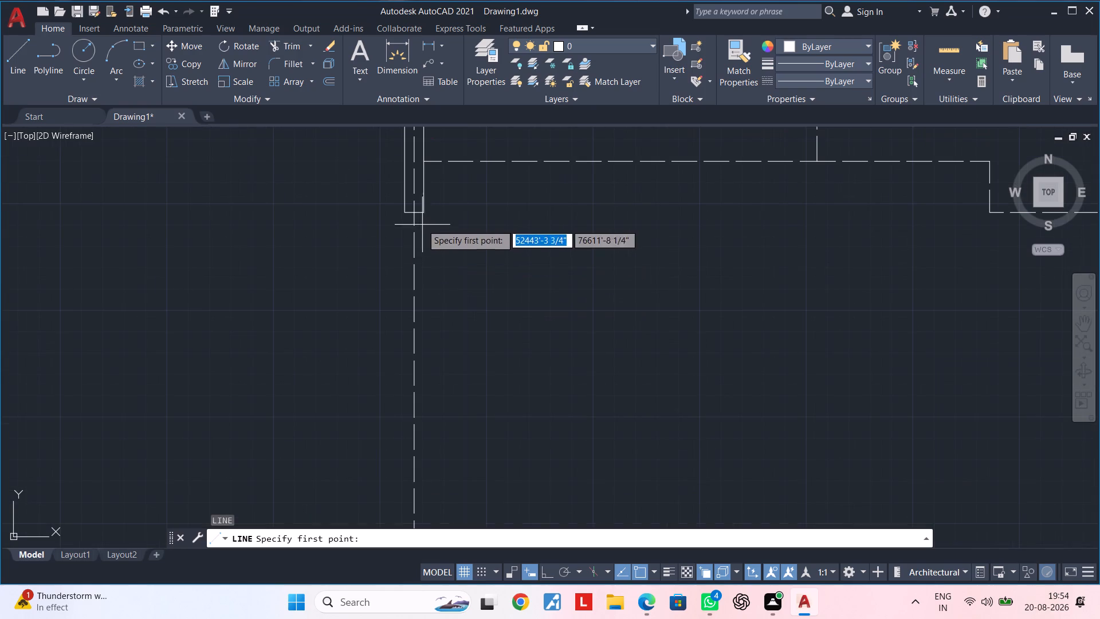
left_click(427, 210)
scroll(453, 397, "down", 1)
middle_click_drag(453, 397, 445, 358)
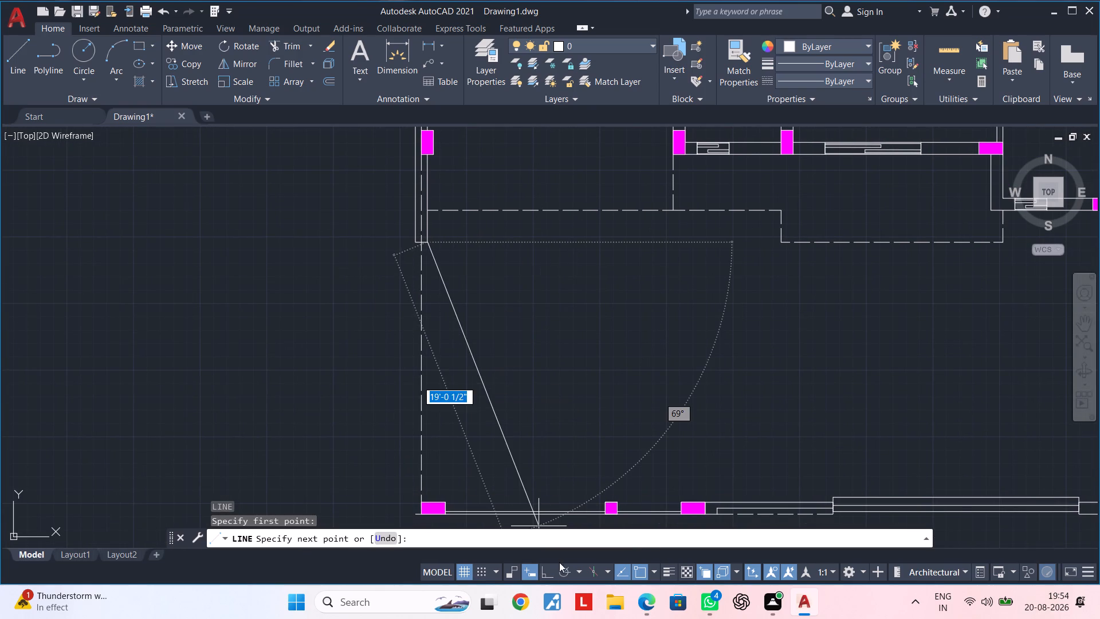
left_click(547, 575)
middle_click_drag(484, 450, 476, 373)
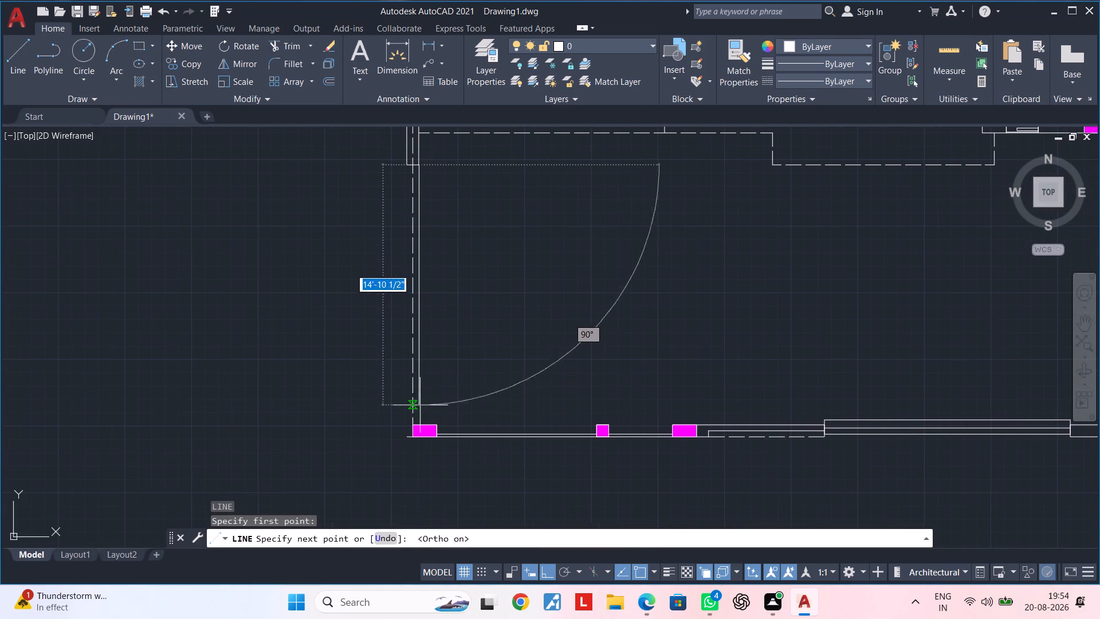
scroll(414, 414, "up", 4)
middle_click_drag(436, 453, 445, 320)
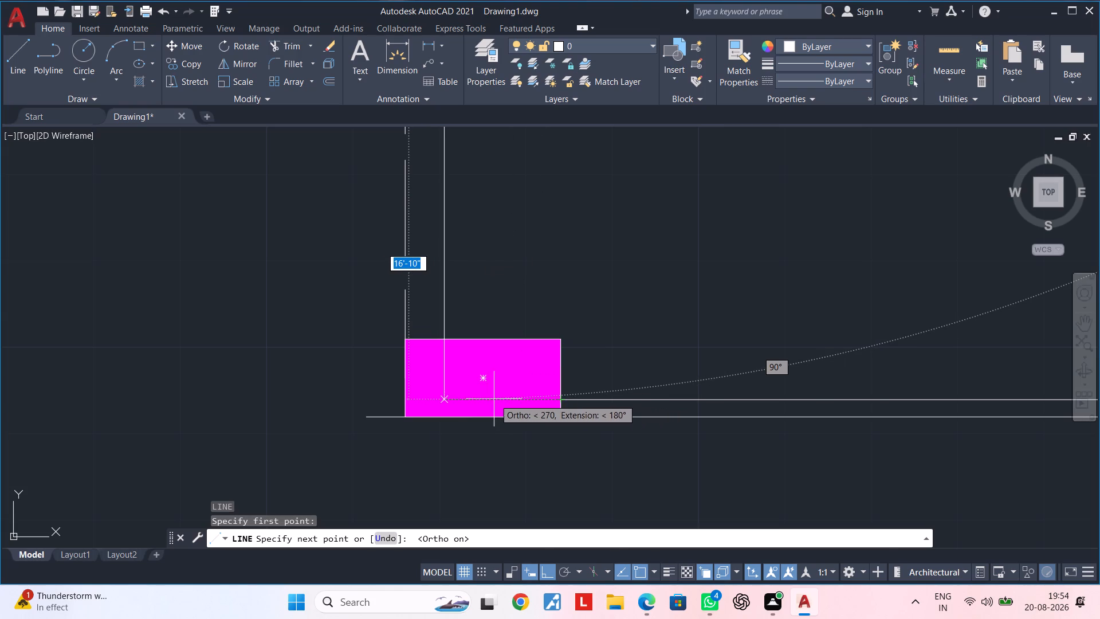
left_click(444, 336)
key("Escape")
Draw the left wall's outer face line from the short cross line's outer end down to the bottom-left wall corner.
scroll(504, 284, "down", 2)
middle_click_drag(503, 237, 470, 402)
middle_click_drag(505, 327, 505, 378)
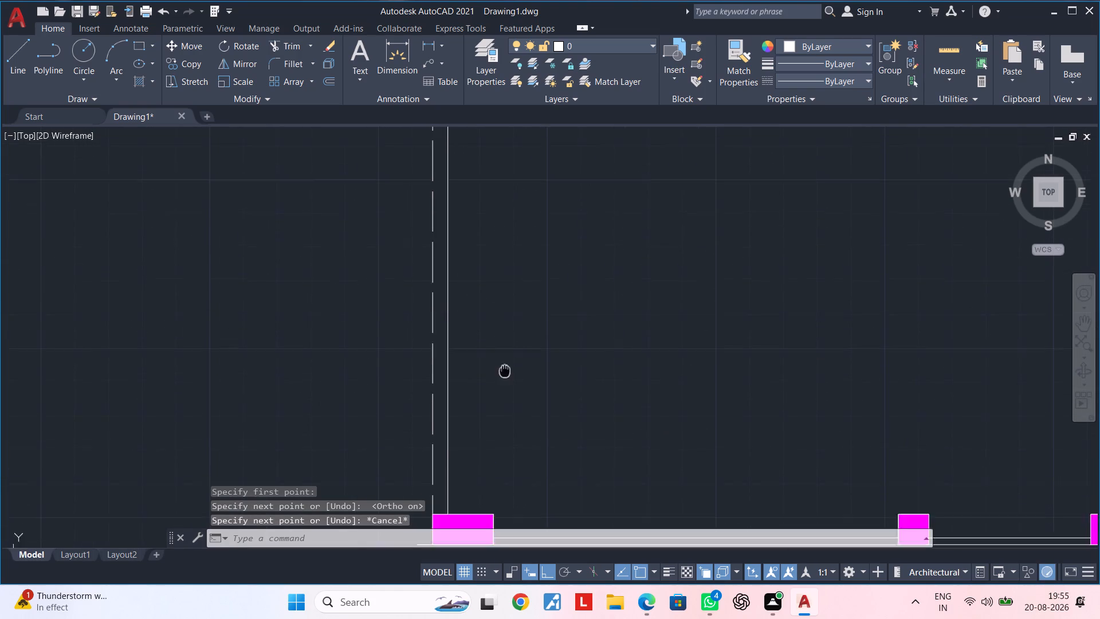
middle_click_drag(505, 378, 512, 488)
scroll(519, 337, "down", 2)
middle_click_drag(519, 337, 517, 418)
scroll(467, 282, "up", 2)
key("space")
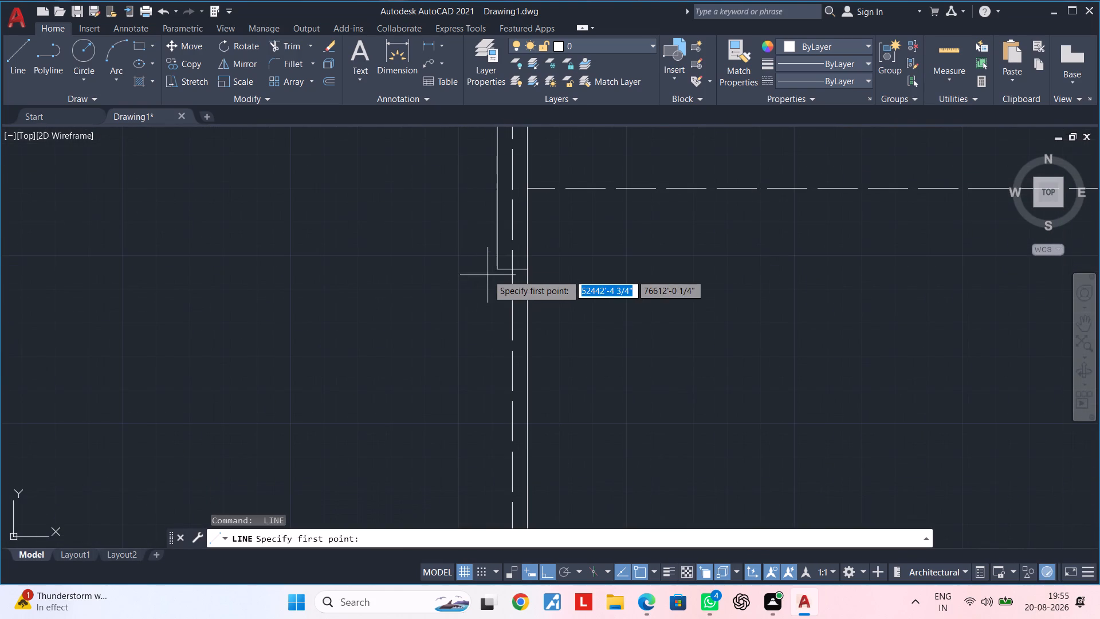
left_click(496, 266)
scroll(486, 427, "down", 1)
middle_click_drag(492, 400, 528, 179)
middle_click_drag(534, 413, 563, 257)
scroll(556, 379, "up", 2)
left_click(556, 376)
key("Escape")
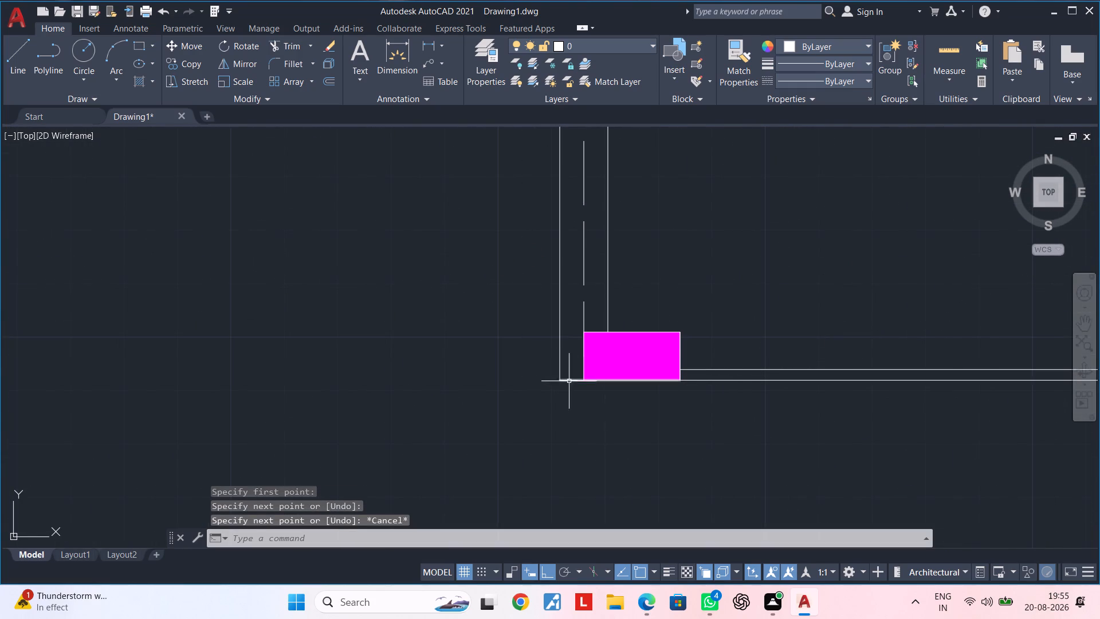
key("Escape")
Trim the right boundary wall's inner and outer face lines below the short cross line, leaving the dashed centre line.
scroll(578, 385, "down", 3)
middle_click_drag(742, 399, 319, 365)
middle_click_drag(764, 400, 466, 418)
middle_click_drag(763, 295, 733, 506)
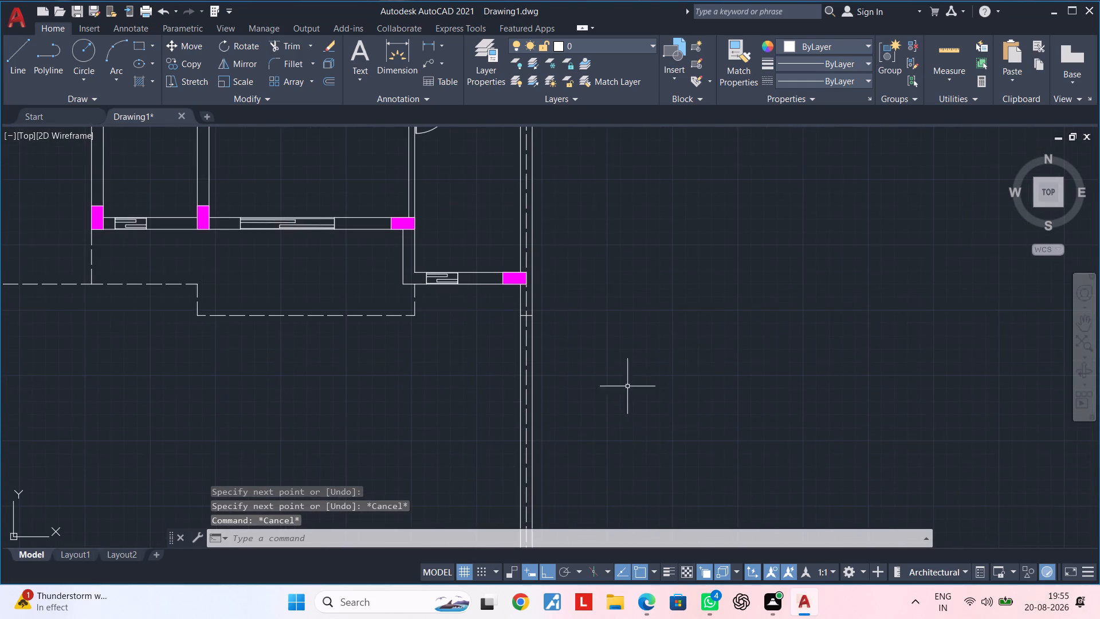
scroll(565, 361, "up", 1)
middle_click_drag(578, 357, 668, 369)
key("Escape")
key("Escape")
key("t")
type("R")
key("space")
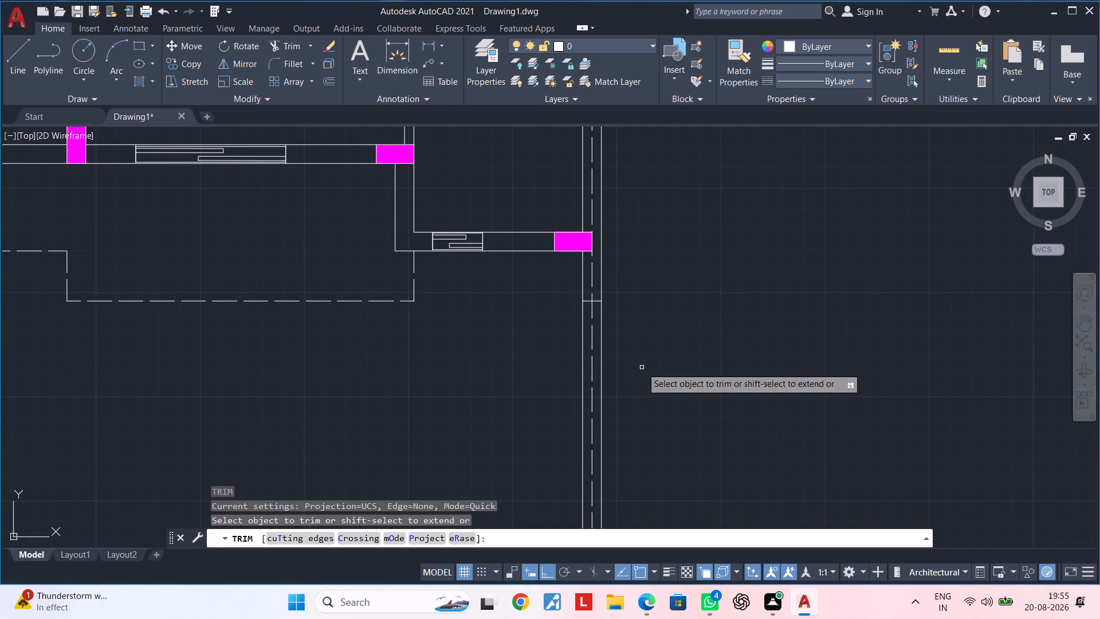
left_click(581, 347)
left_click(602, 343)
key("Escape")
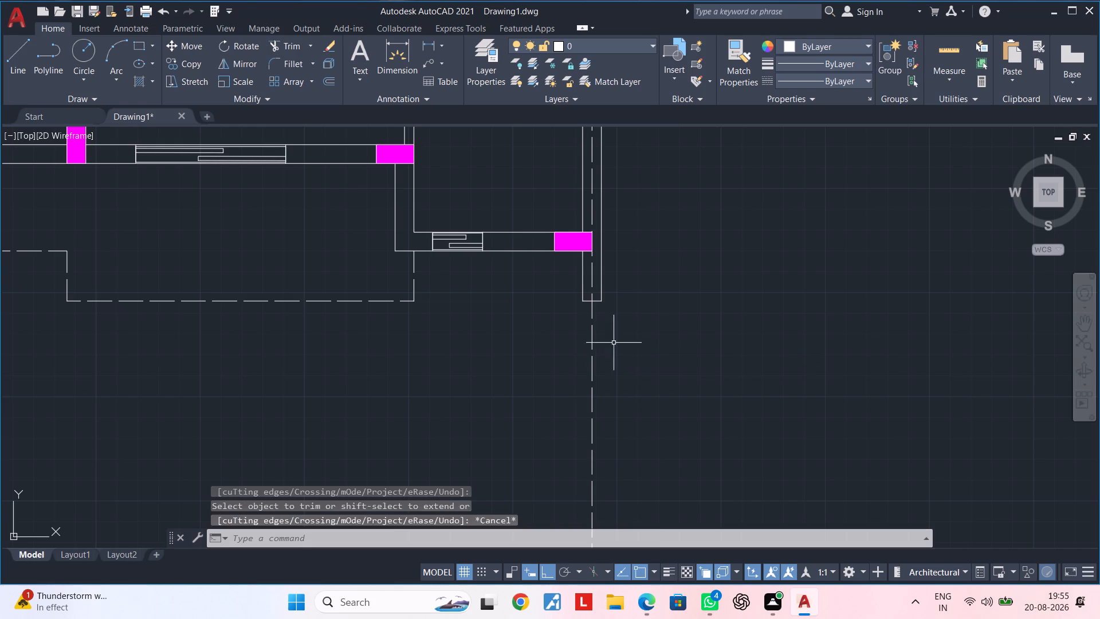
key("Escape")
Draw the right boundary wall's outer face line from the short cross line's outer end down to the bottom-right wall corner.
type("L")
key("space")
left_click(603, 301)
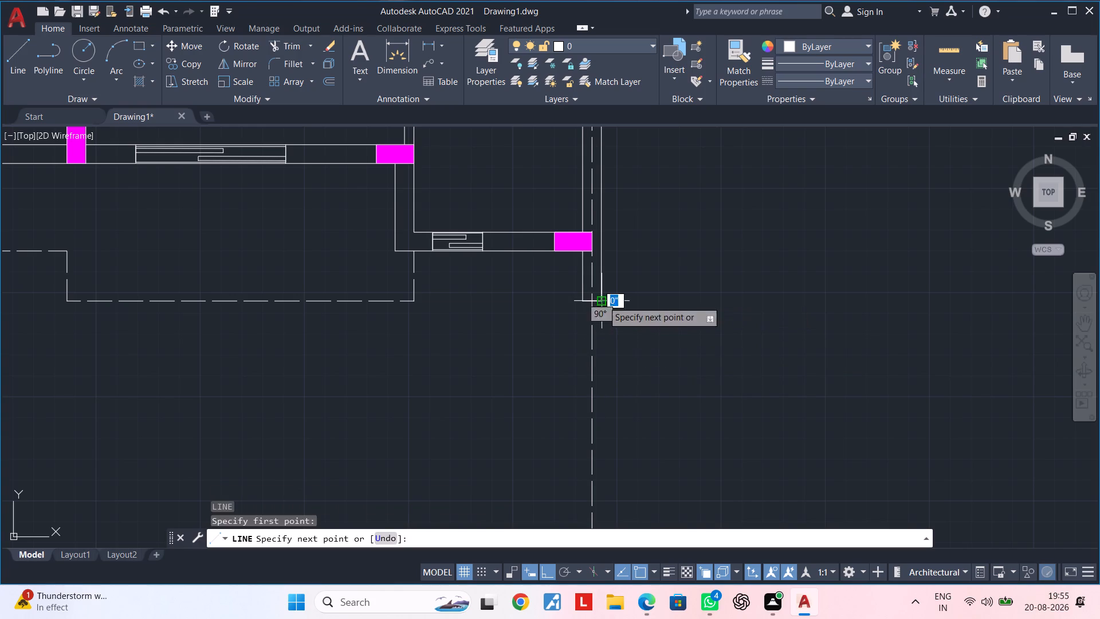
scroll(621, 474, "down", 1)
middle_click_drag(620, 461, 631, 178)
scroll(634, 370, "up", 1)
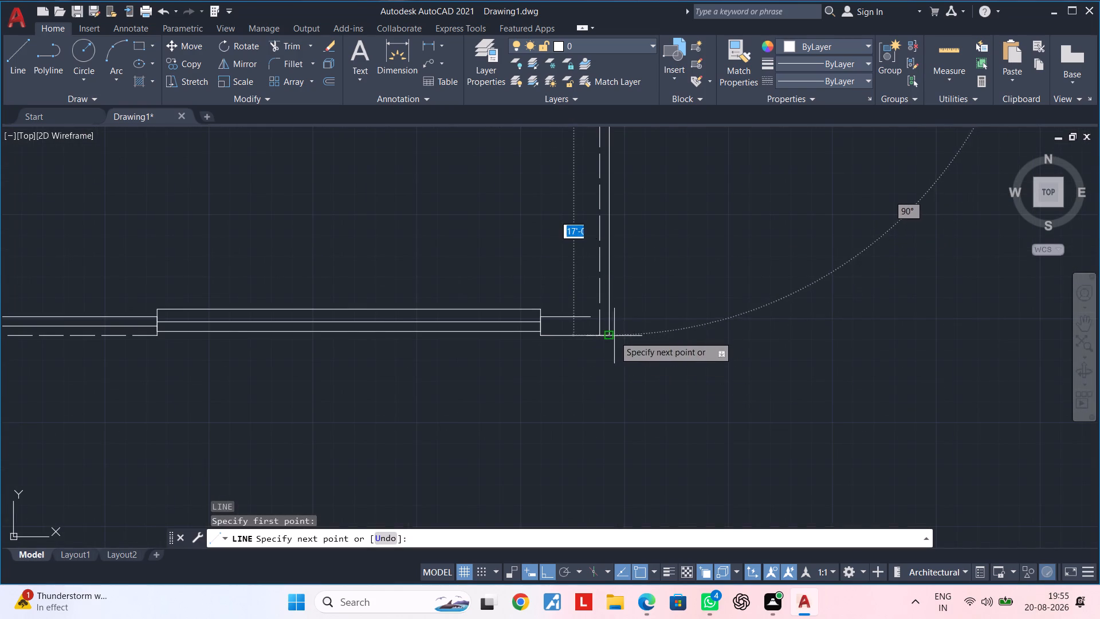
left_click(609, 336)
key("Escape")
Draw the right wall's inner face line from the bottom wall's inner corner up to the short cross line.
middle_click_drag(666, 311, 667, 383)
key("space")
scroll(590, 394, "up", 2)
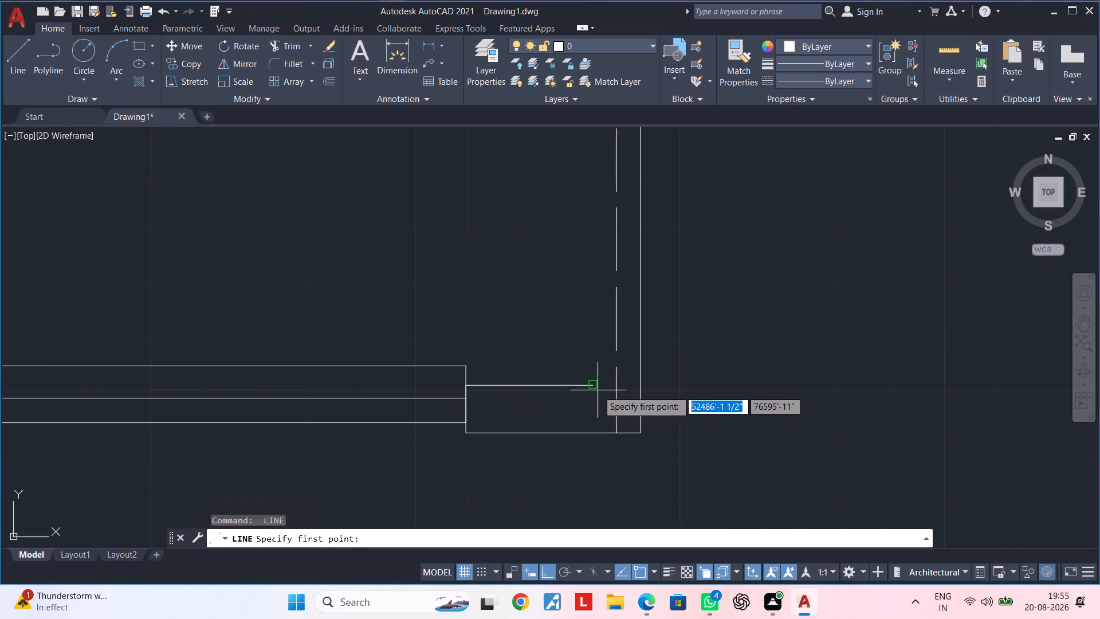
left_click(590, 382)
scroll(594, 256, "down", 3)
middle_click_drag(591, 261, 592, 461)
middle_click_drag(590, 259, 589, 320)
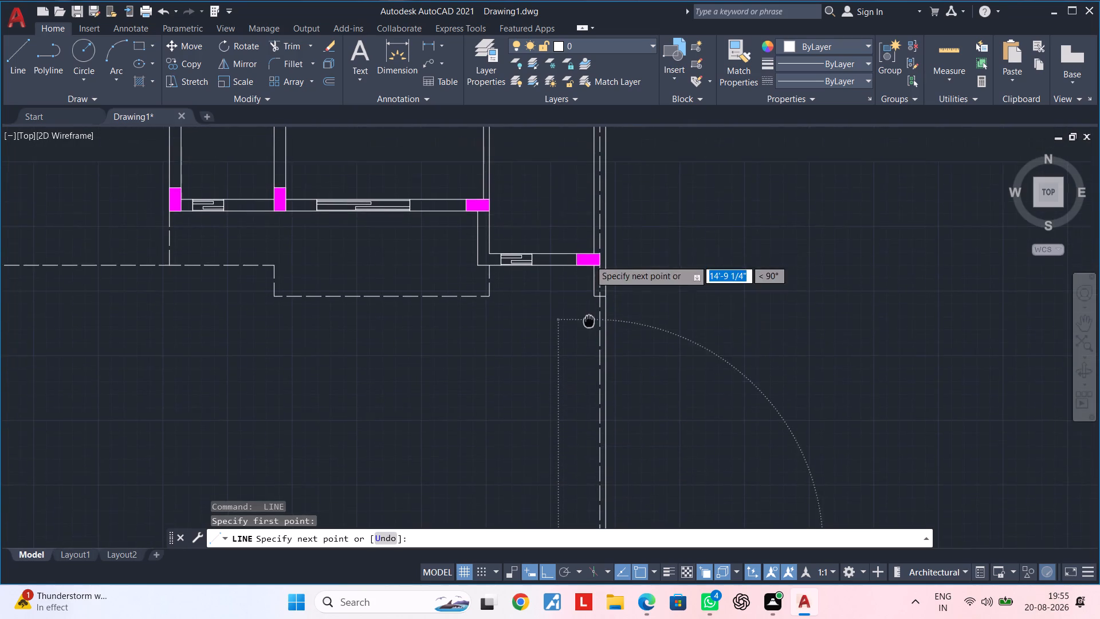
middle_click_drag(589, 320, 589, 323)
scroll(592, 307, "up", 2)
left_click(595, 291)
key("Escape")
key("Escape")
scroll(501, 315, "down", 1)
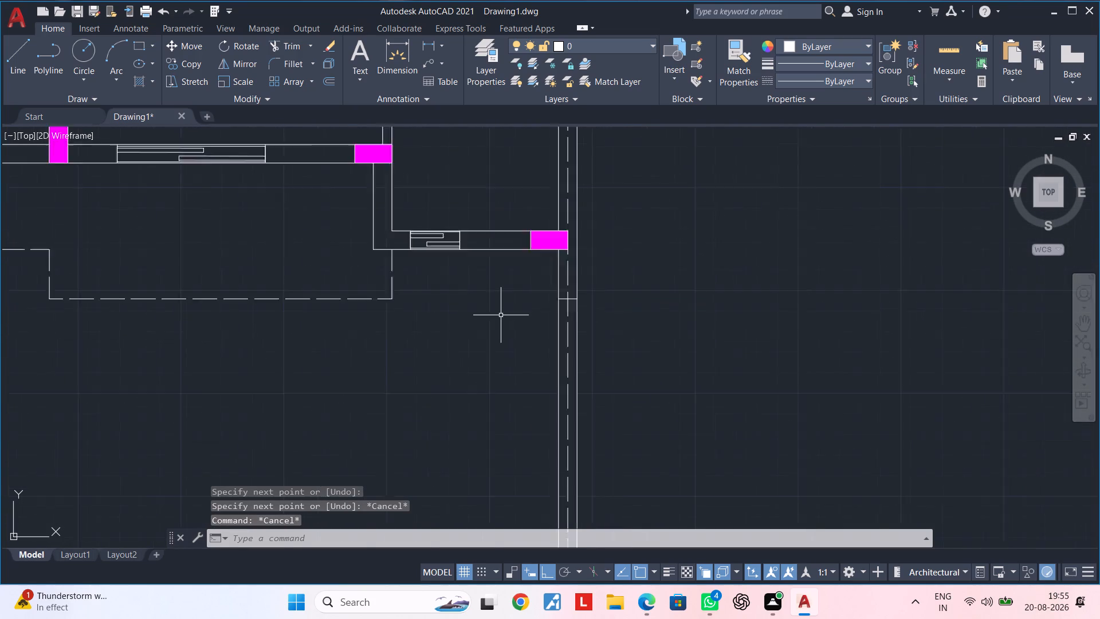
Look over the floor plan from the bottom boundary wall up to the top boundary wall.
scroll(501, 315, "down", 1)
middle_click_drag(501, 315, 620, 297)
scroll(589, 316, "down", 2)
middle_click_drag(556, 336, 637, 329)
key("Escape")
key("Escape")
middle_click_drag(577, 340, 531, 416)
key("Escape")
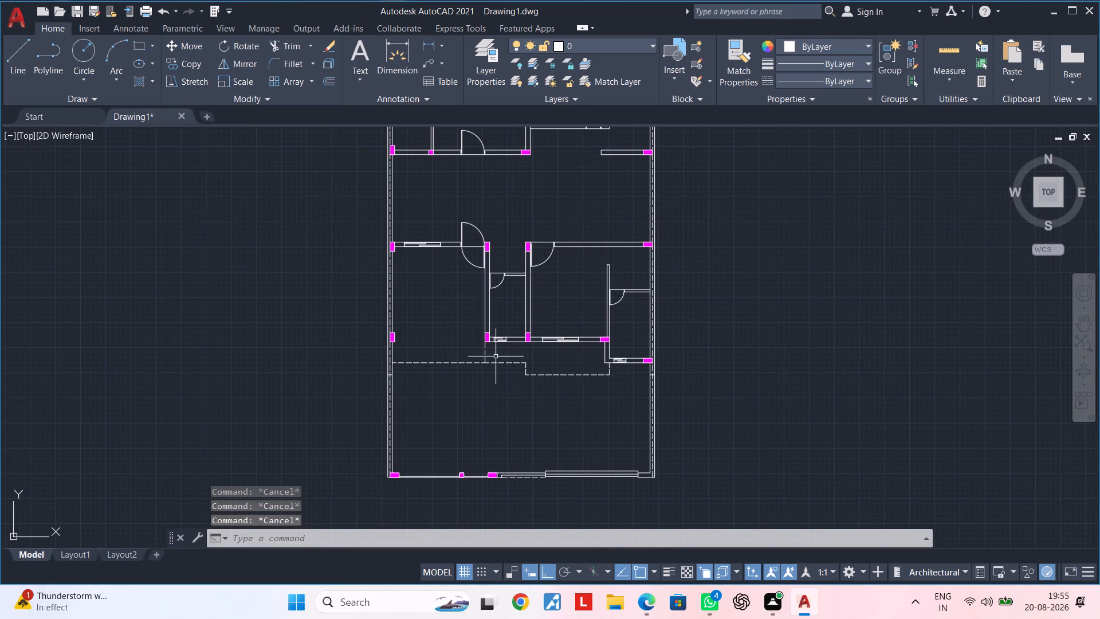
scroll(461, 302, "up", 1)
middle_click_drag(460, 295, 433, 386)
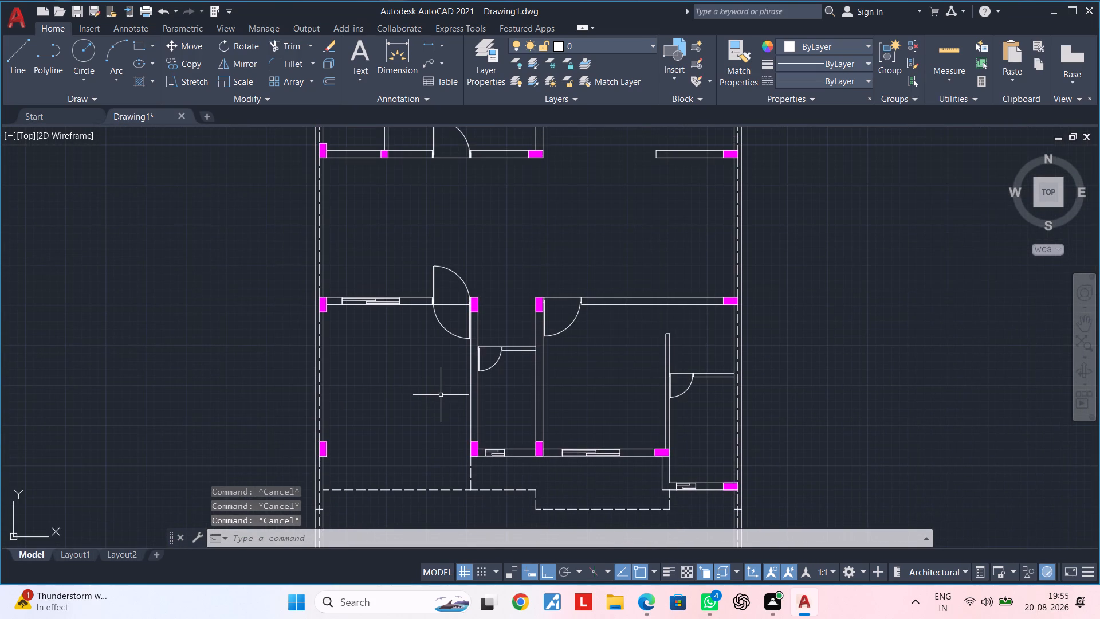
key("Escape")
key("Escape")
key("Escape")
key("Escape")
key("Escape")
middle_click_drag(412, 401, 391, 506)
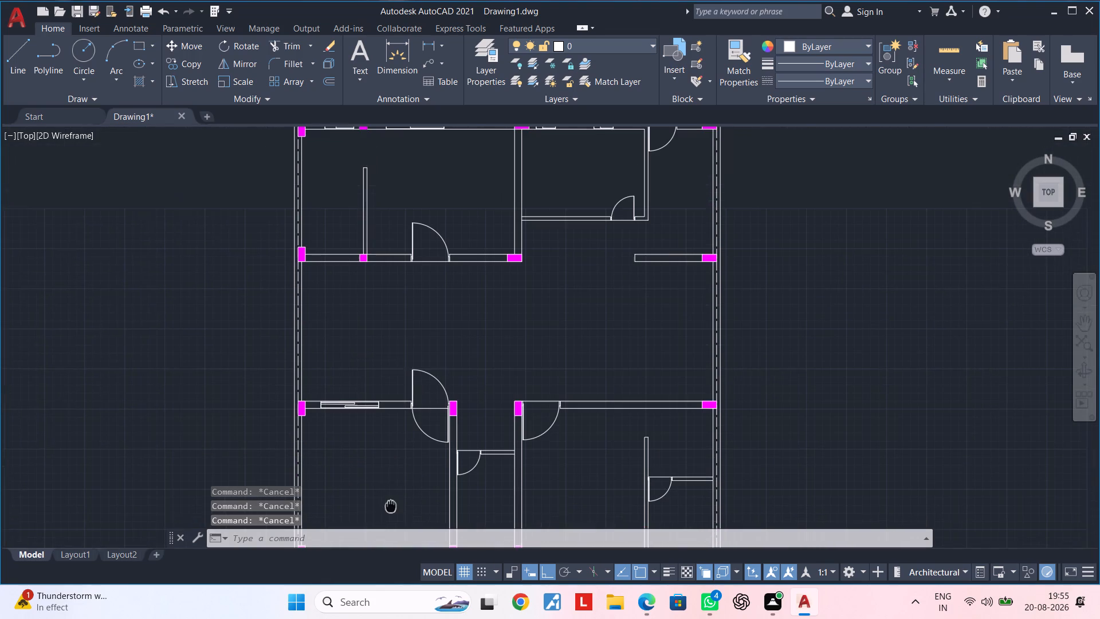
middle_click_drag(391, 506, 391, 508)
middle_click_drag(421, 321, 418, 341)
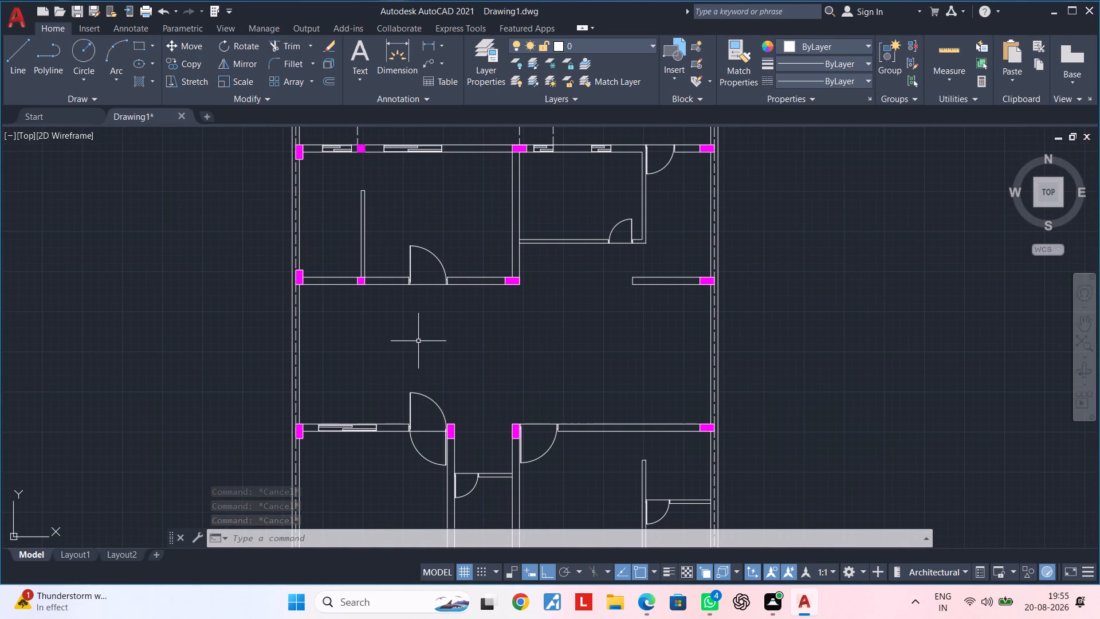
key("Escape")
key("Escape")
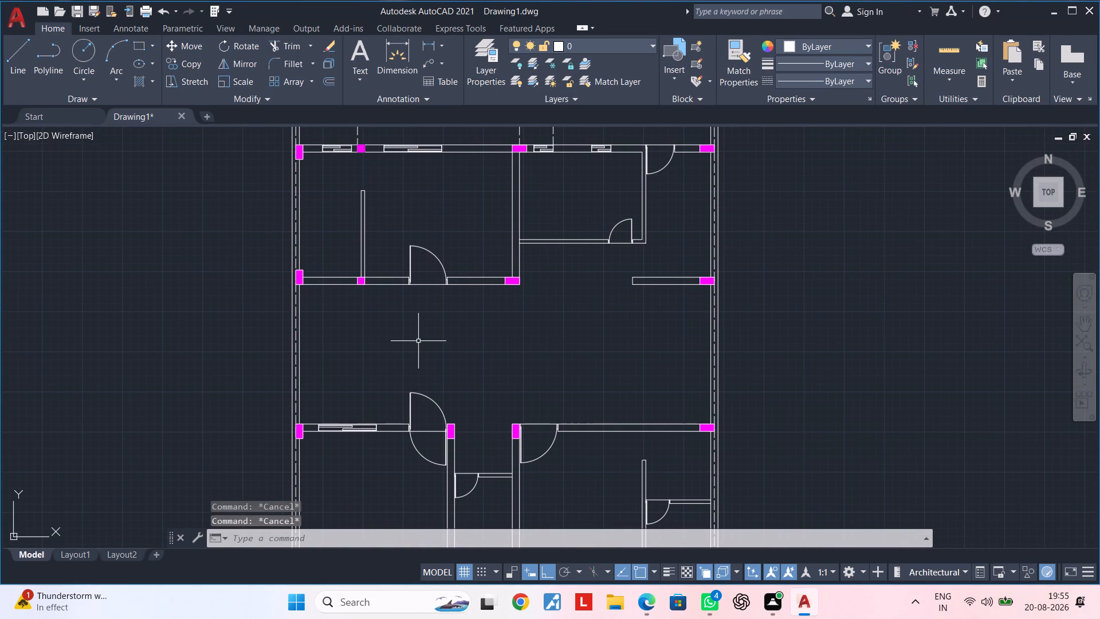
key("Escape")
key("Escape")
key("Escape")
middle_click_drag(410, 203, 400, 284)
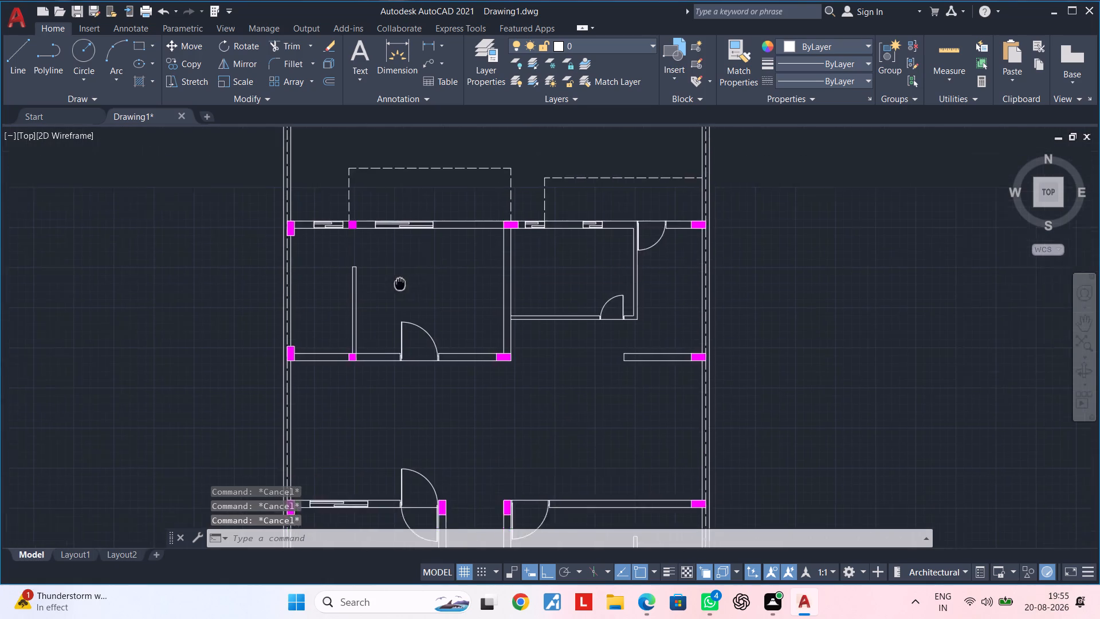
middle_click_drag(400, 284, 389, 313)
scroll(400, 311, "down", 1)
middle_click_drag(400, 311, 528, 245)
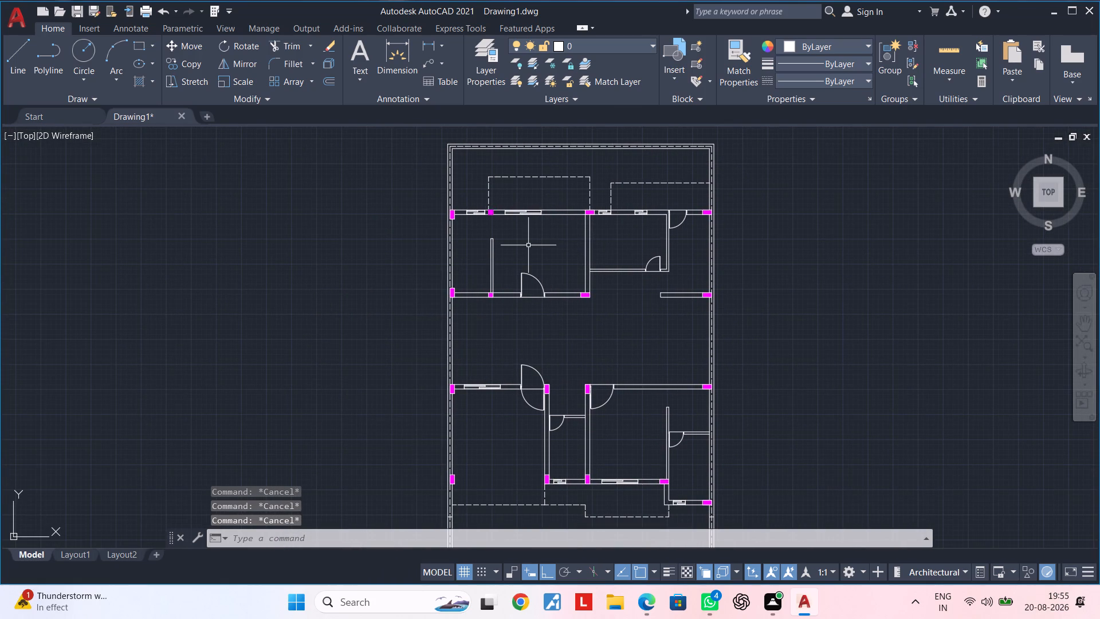
middle_click_drag(529, 245, 517, 323)
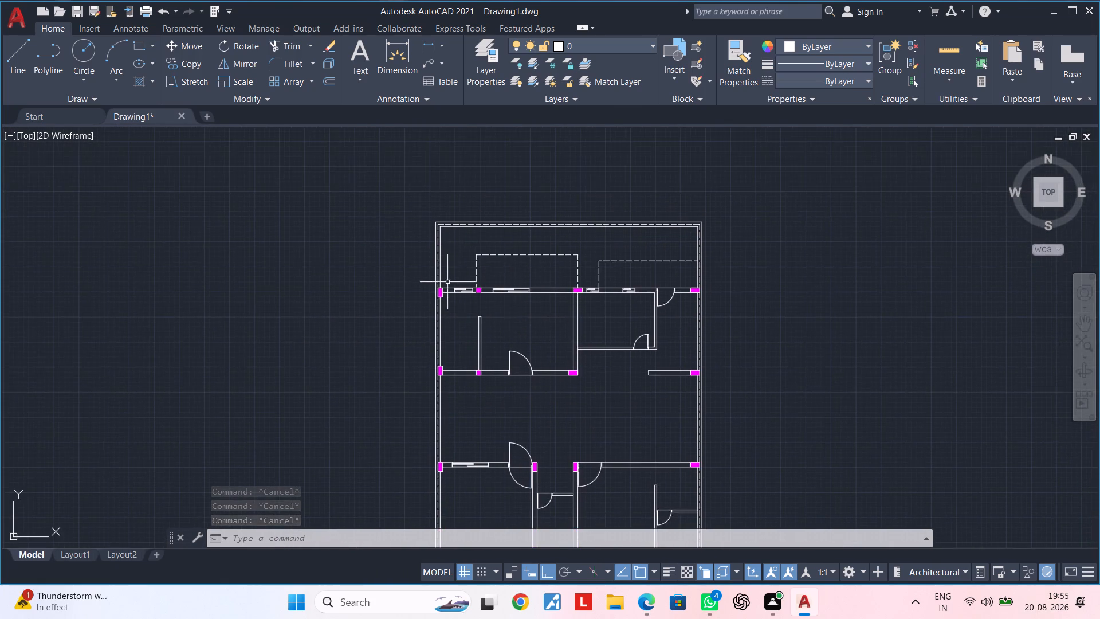
Stretch the upper cross wall's top face line through the left column to the left boundary wall's outer face line.
scroll(447, 281, "up", 3)
middle_click_drag(453, 285, 554, 261)
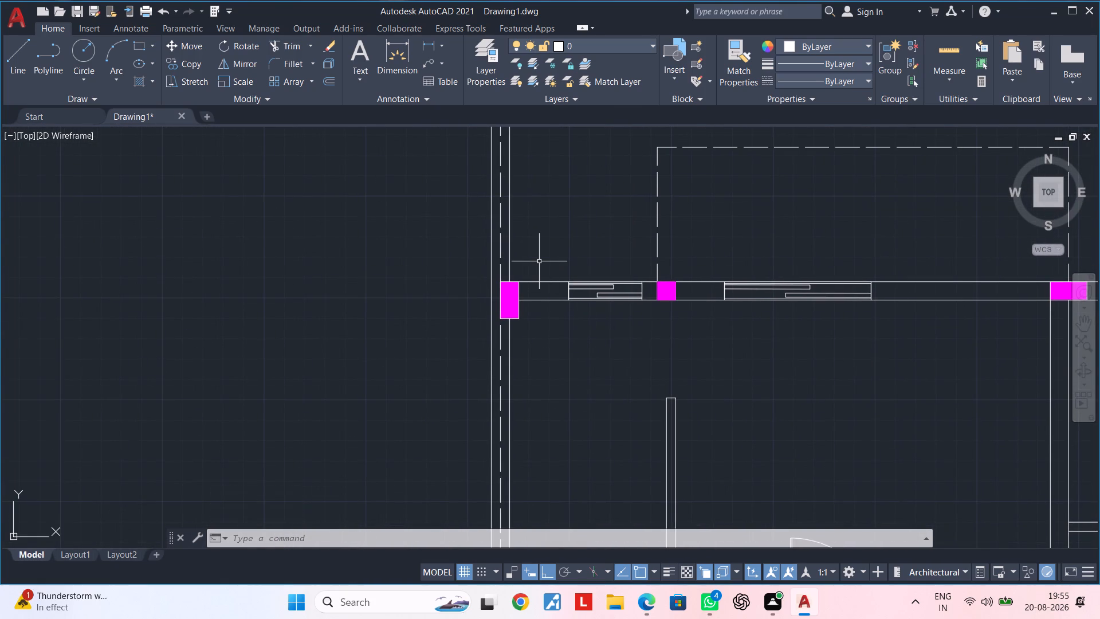
key("Escape")
key("Escape")
scroll(504, 284, "up", 1)
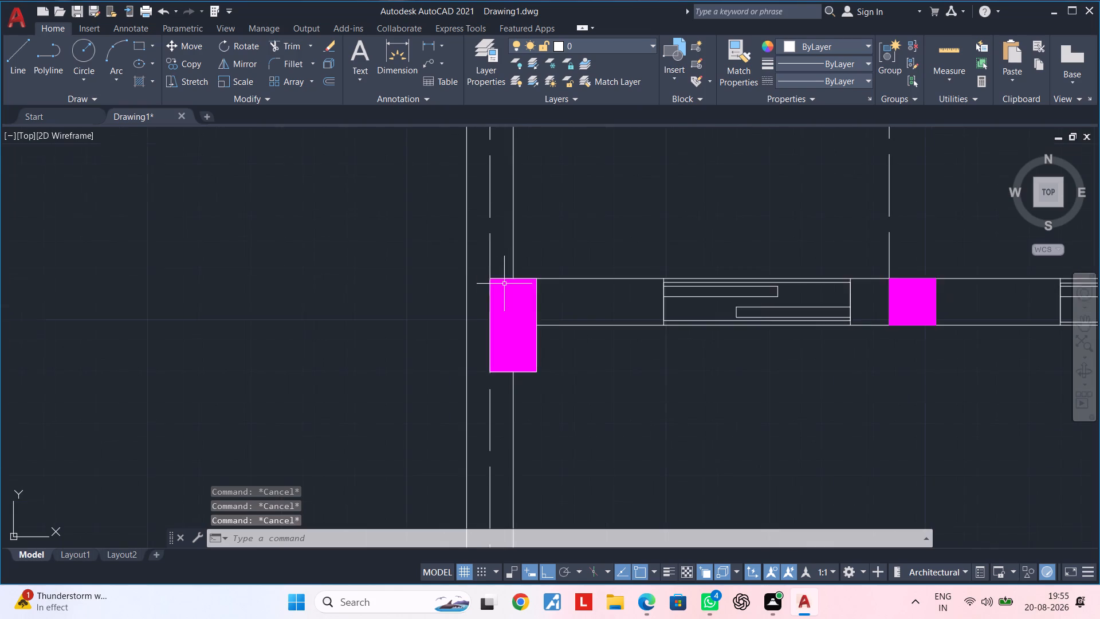
scroll(504, 284, "up", 3)
left_click(692, 306)
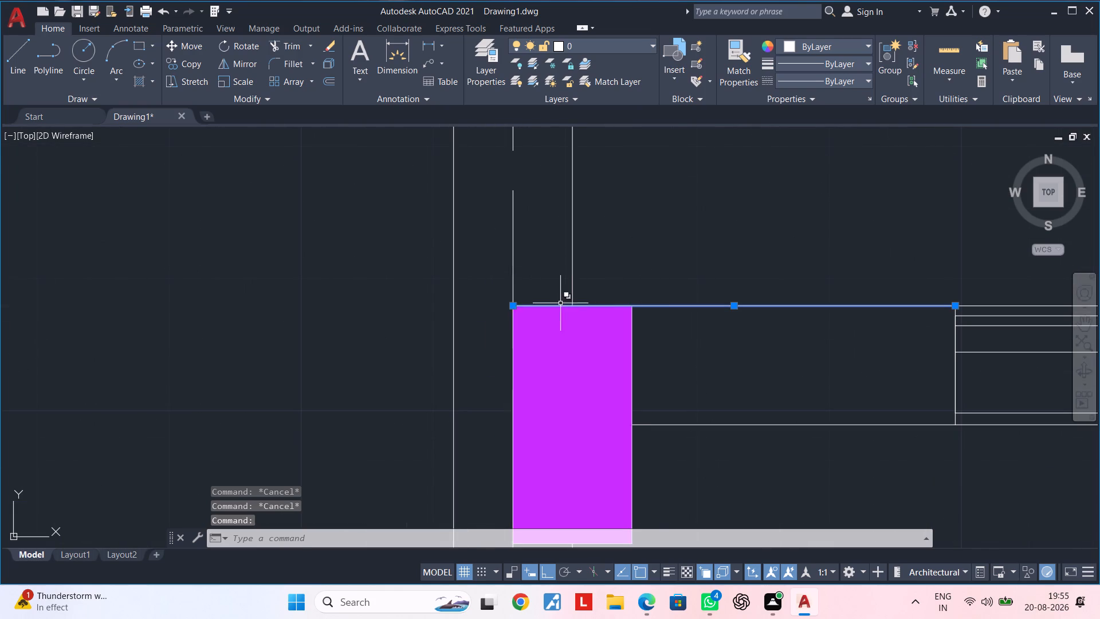
left_click(512, 303)
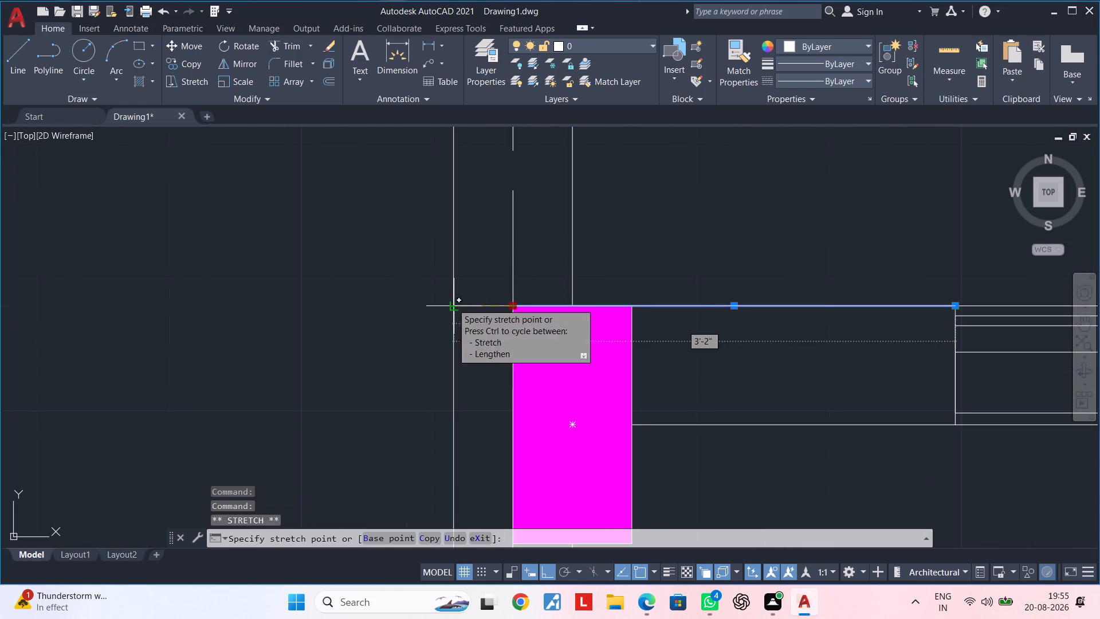
left_click(452, 303)
key("Escape")
key("Escape")
middle_click_drag(645, 267, 552, 289)
key("Escape")
key("Escape")
Trim the left boundary wall's inner and outer face lines above the upper cross wall, leaving the dashed centre line.
type("TR")
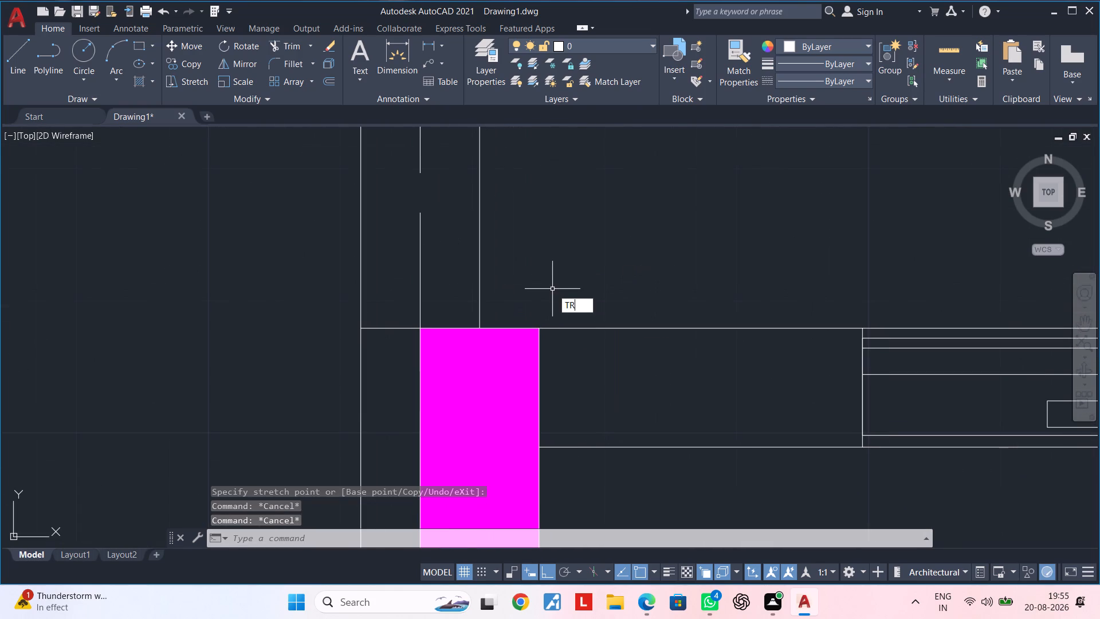
key("space")
left_click(360, 300)
left_click(481, 292)
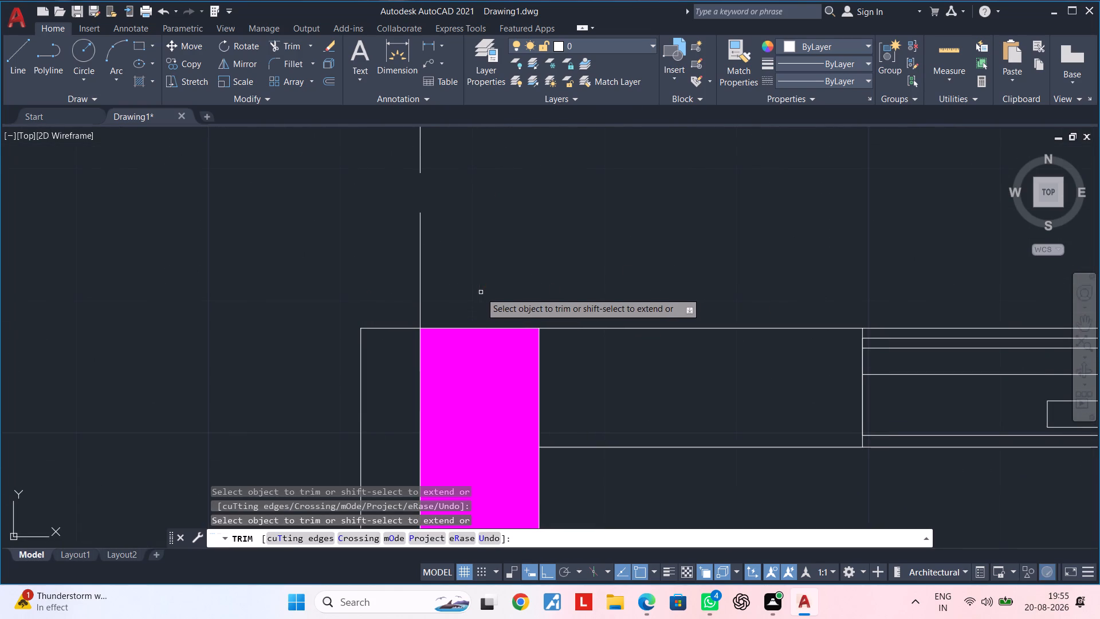
scroll(502, 284, "down", 2)
middle_click_drag(515, 280, 494, 257)
key("Escape")
key("Escape")
key("Escape")
key("Escape")
key("Escape")
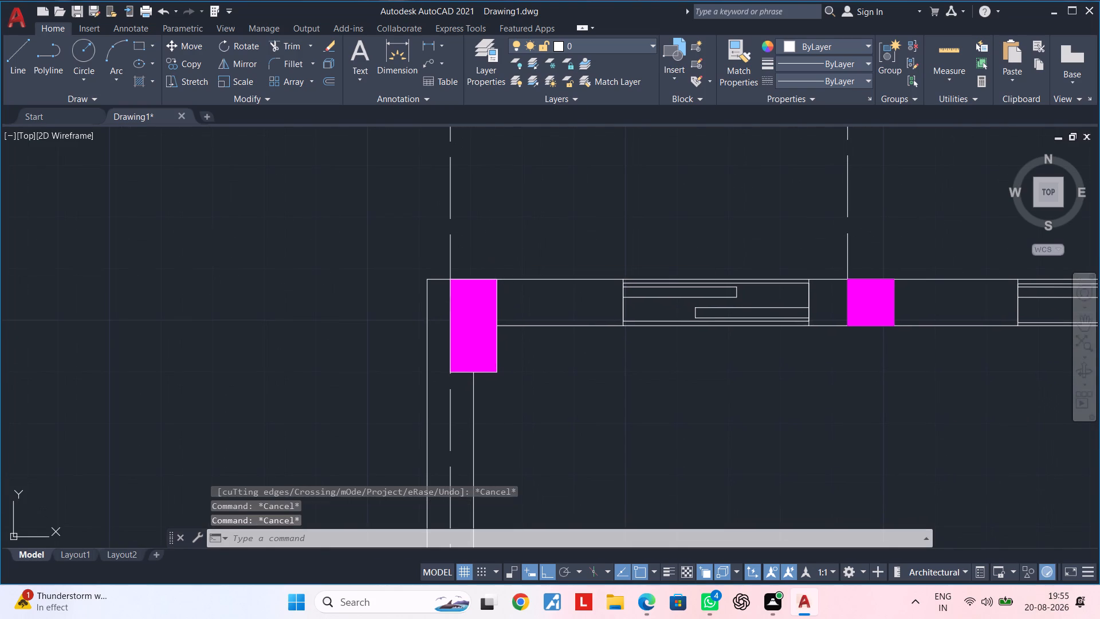
key("Escape")
key("Escape")
key("Escape")
middle_click_drag(518, 256, 501, 246)
key("Escape")
key("Escape")
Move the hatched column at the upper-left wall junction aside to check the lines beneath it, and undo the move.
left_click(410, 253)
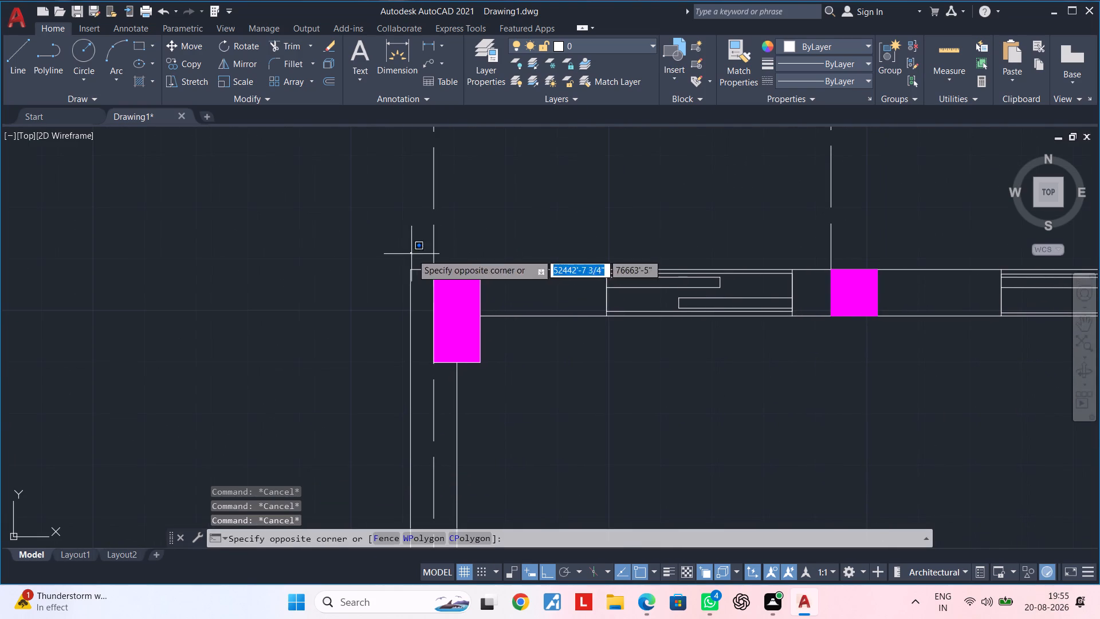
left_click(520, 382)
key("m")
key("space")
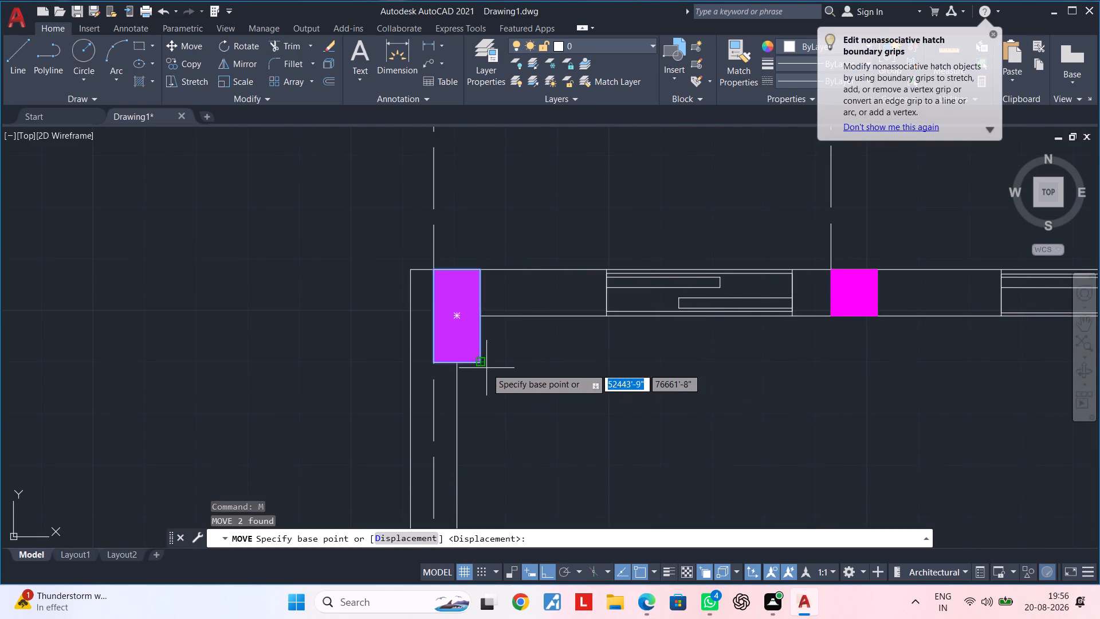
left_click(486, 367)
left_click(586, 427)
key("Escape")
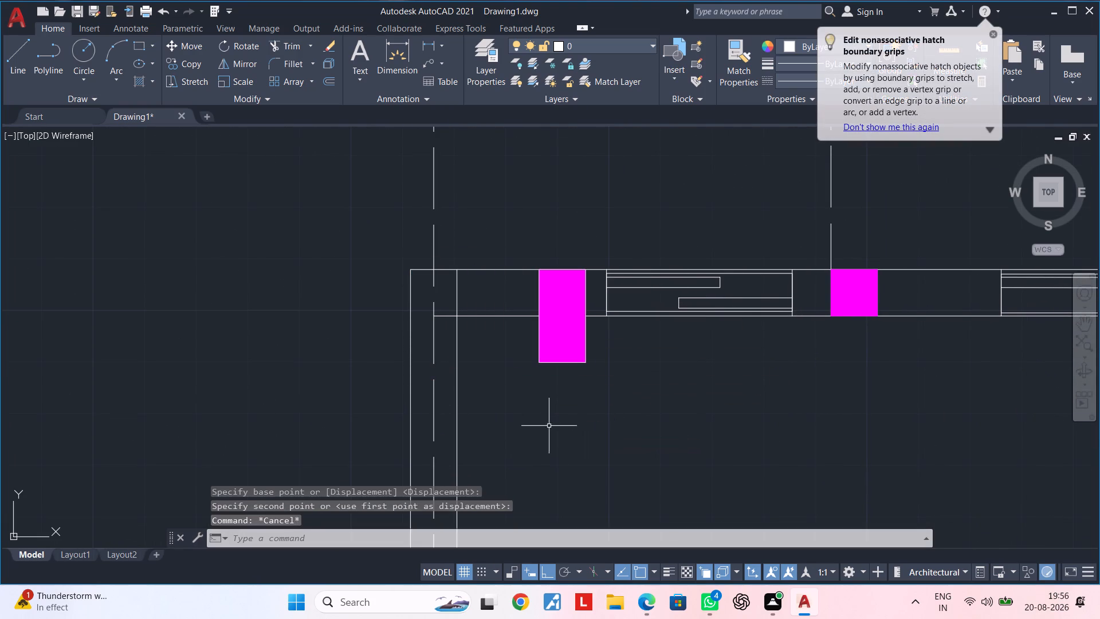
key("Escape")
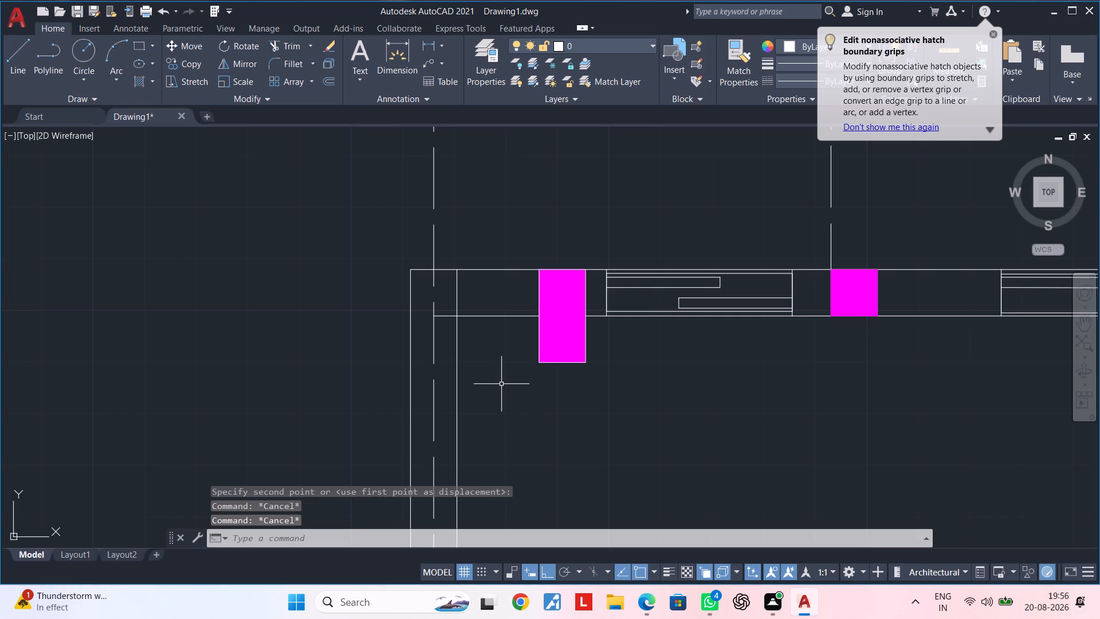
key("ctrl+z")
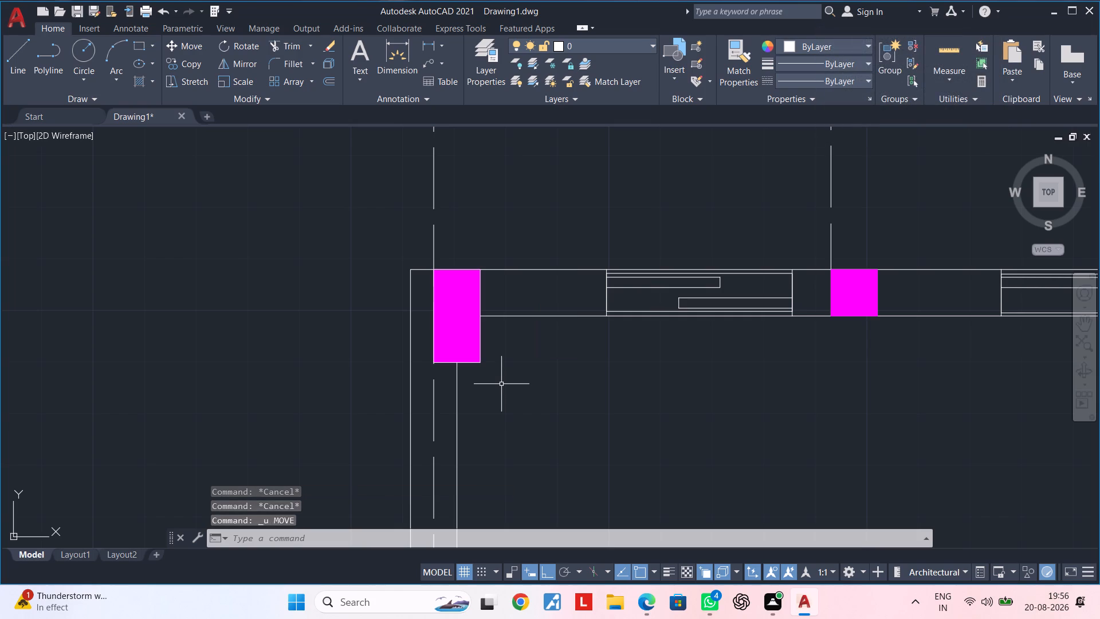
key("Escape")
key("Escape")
Draw the left wall's inner face line from the junction column's top edge up to the top wall's inner corner.
scroll(504, 383, "down", 1)
middle_click_drag(504, 382, 505, 426)
key("Escape")
key("Escape")
key("Escape")
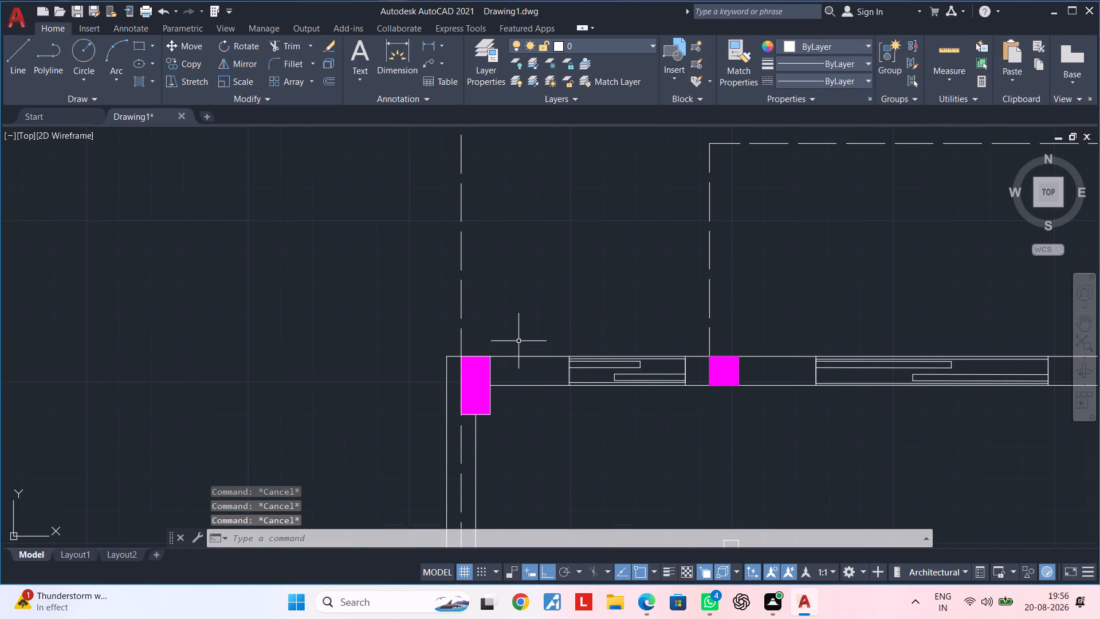
type("L")
key("space")
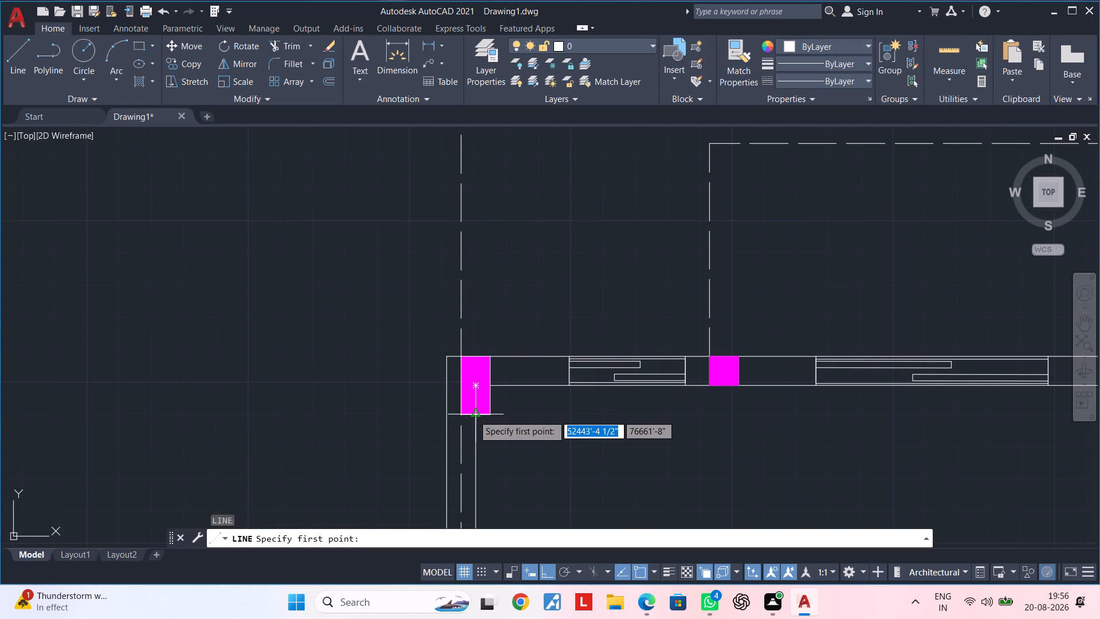
left_click(476, 358)
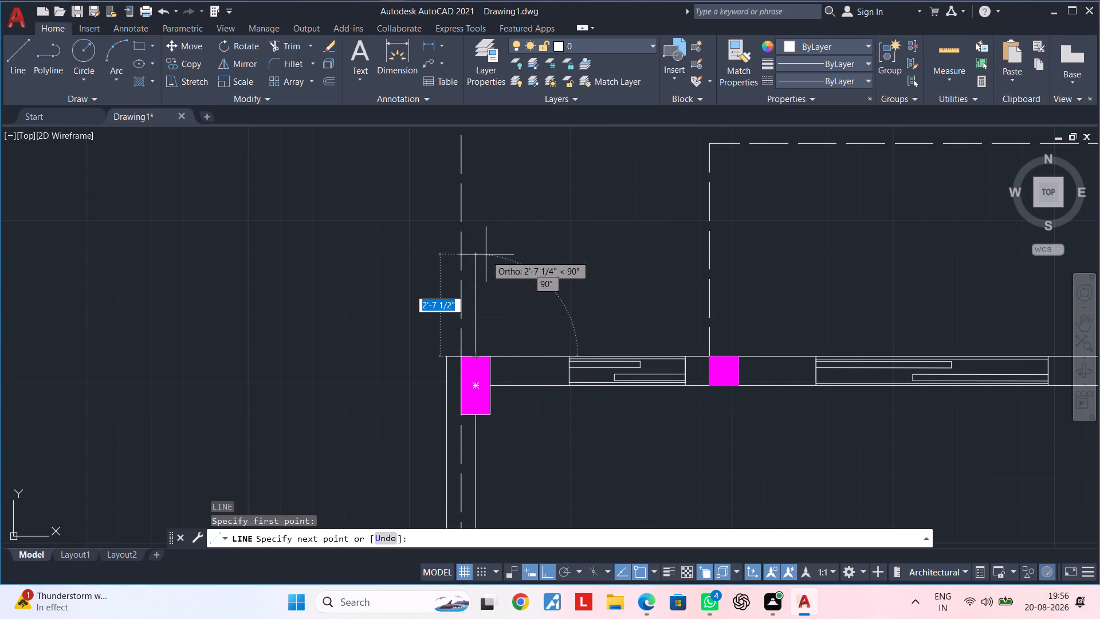
middle_click_drag(486, 258, 473, 423)
scroll(470, 248, "down", 1)
middle_click_drag(470, 249, 467, 383)
scroll(469, 333, "up", 3)
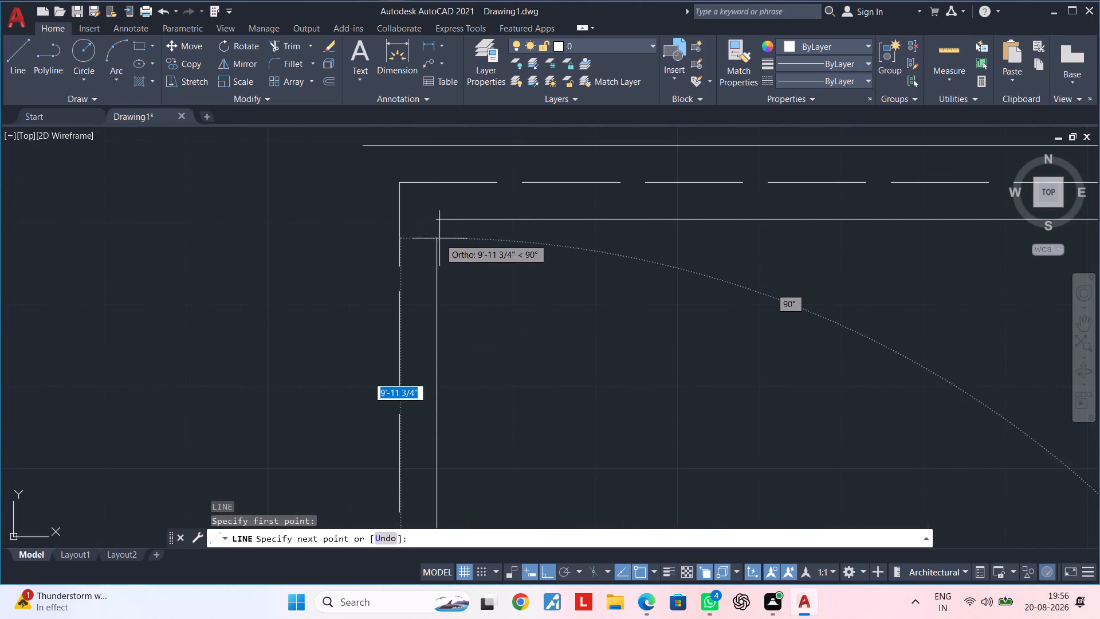
left_click(437, 220)
key("Escape")
Draw the left wall's outer face line from the top-left outer corner down to the extended cross-wall line.
scroll(478, 308, "down", 3)
middle_click_drag(498, 306, 555, 284)
key("space")
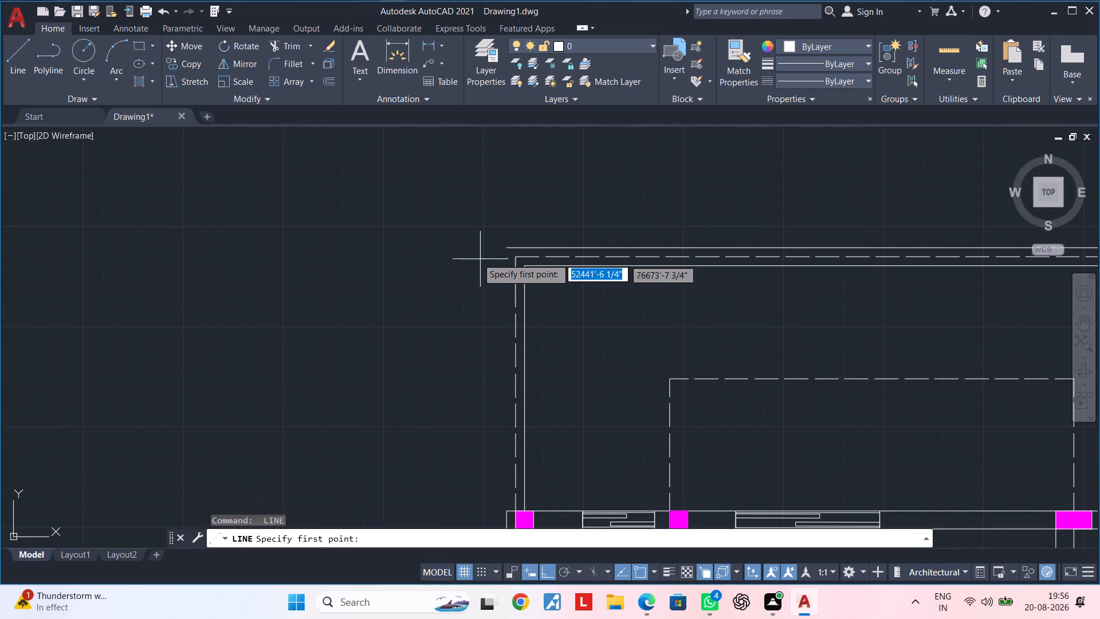
scroll(493, 244, "up", 2)
left_click(521, 249)
scroll(506, 386, "down", 1)
middle_click_drag(506, 379, 527, 120)
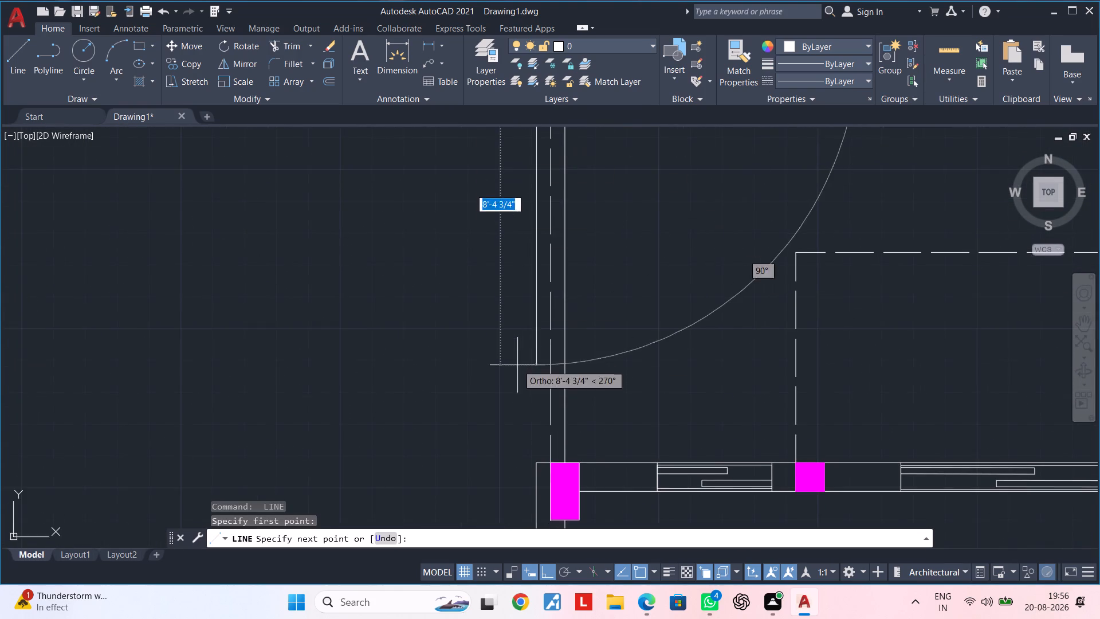
middle_click_drag(517, 365, 535, 282)
scroll(543, 348, "up", 2)
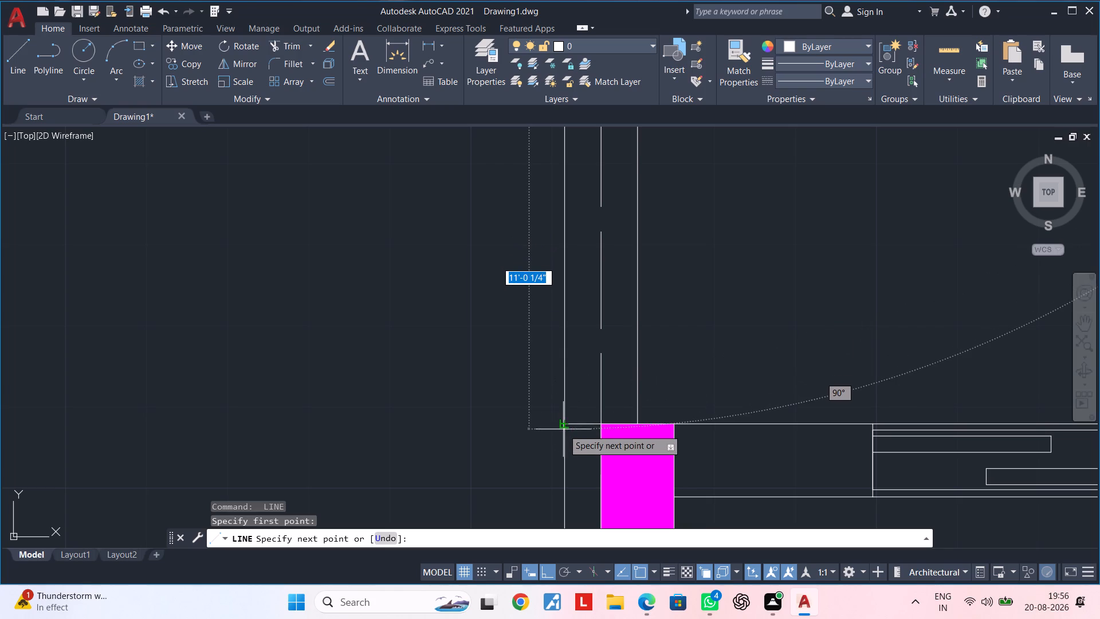
left_click(563, 426)
key("Escape")
Extend the upper cross wall's top line across the right-hand column to the right boundary wall's outer face line.
scroll(690, 375, "down", 2)
middle_click_drag(745, 347, 227, 296)
scroll(661, 320, "down", 2)
middle_click_drag(767, 328, 283, 298)
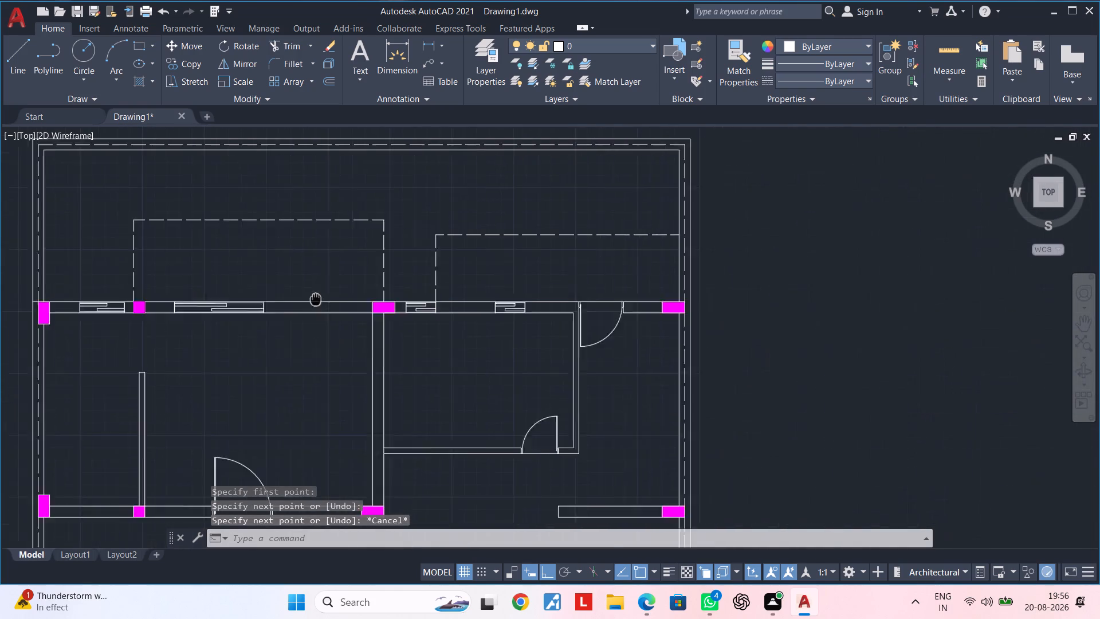
middle_click_drag(283, 298, 222, 297)
scroll(581, 297, "up", 4)
middle_click_drag(744, 341, 595, 319)
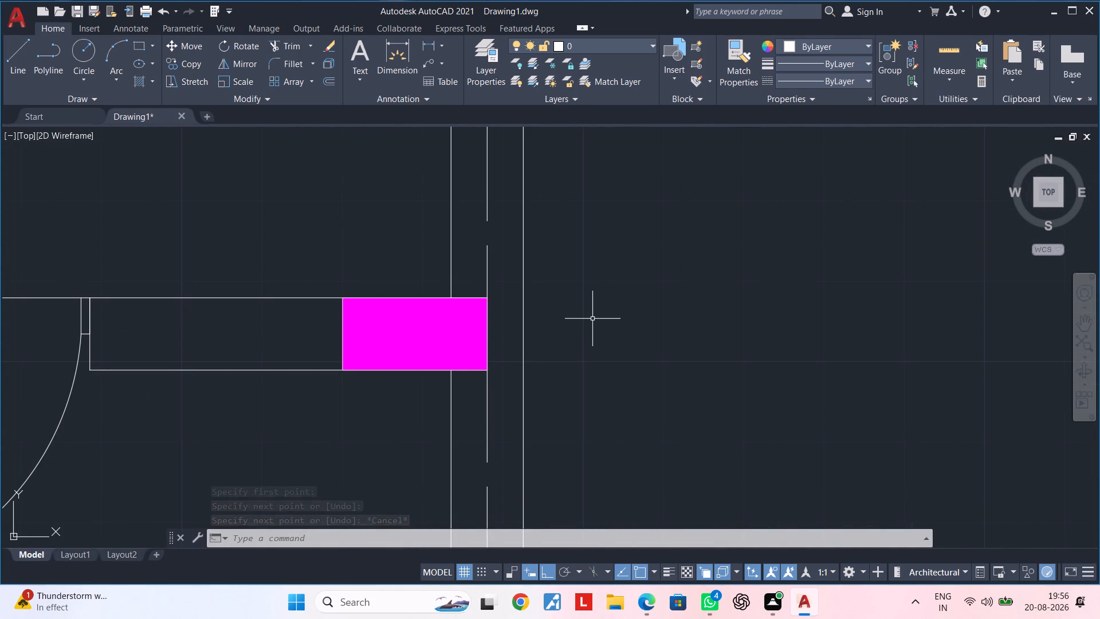
key("Escape")
key("Escape")
scroll(532, 293, "up", 1)
middle_click_drag(586, 297, 655, 282)
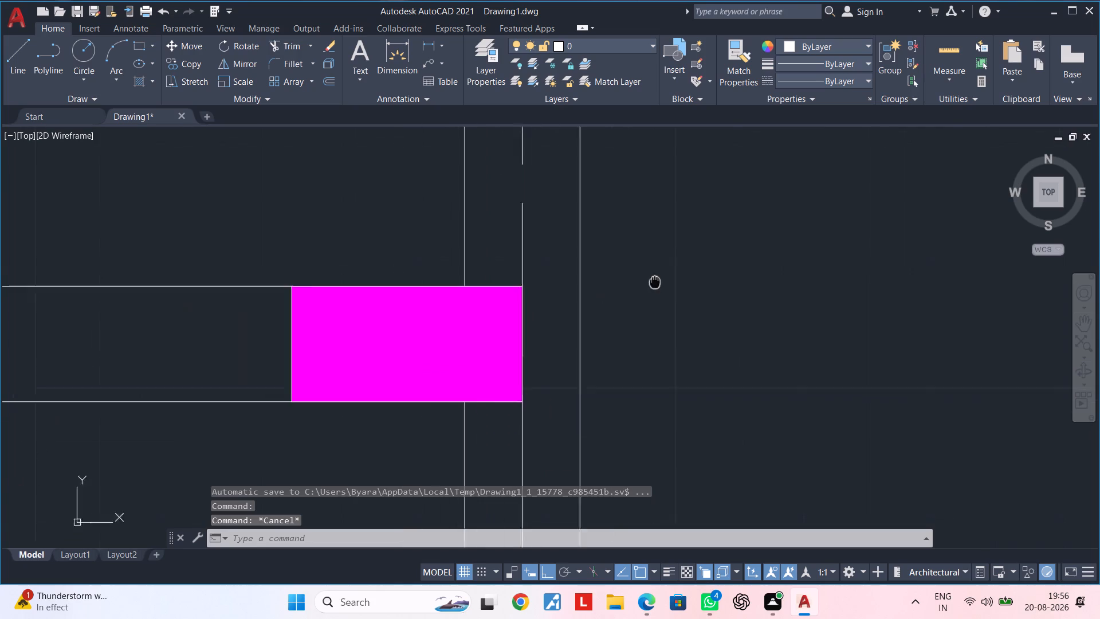
middle_click_drag(655, 282, 707, 263)
scroll(709, 263, "down", 1)
middle_click(711, 264)
key("Escape")
key("Escape")
key("e")
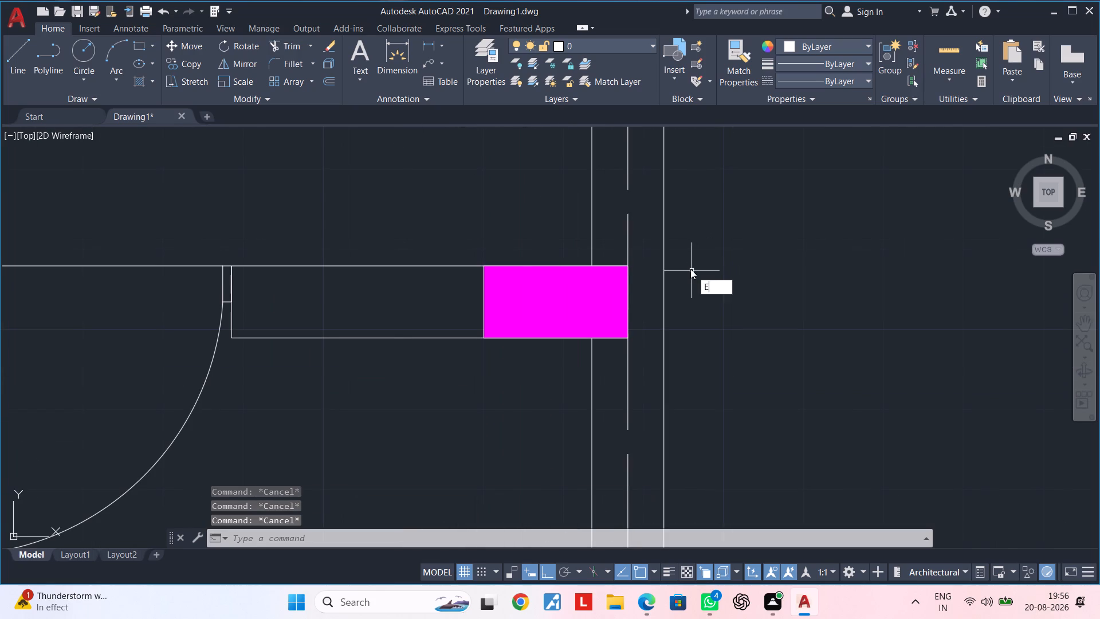
type("X")
key("space")
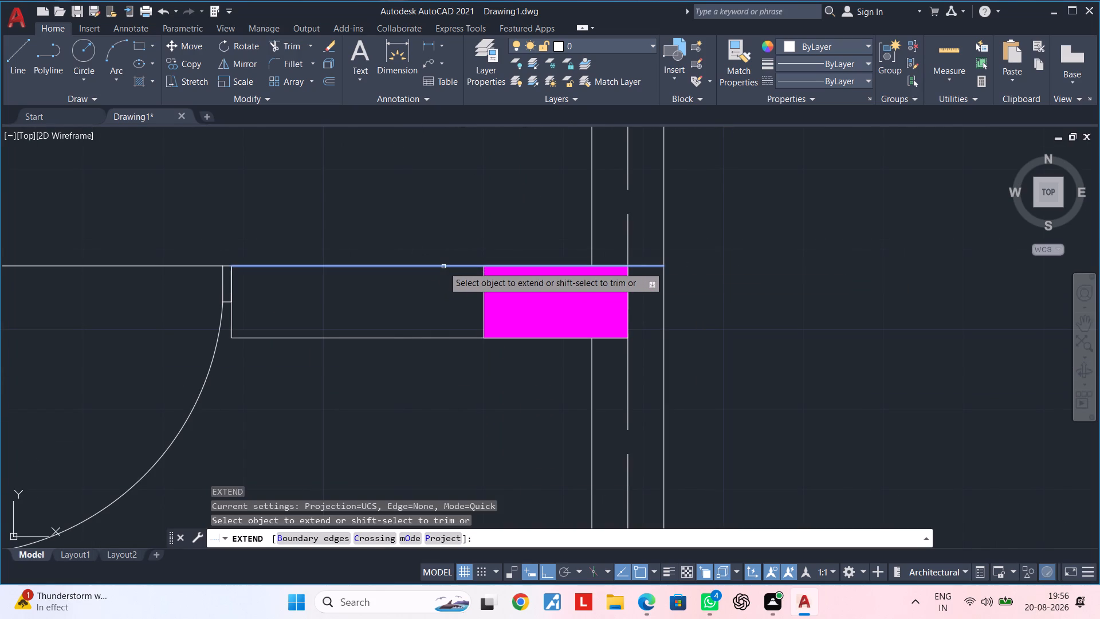
left_click(443, 267)
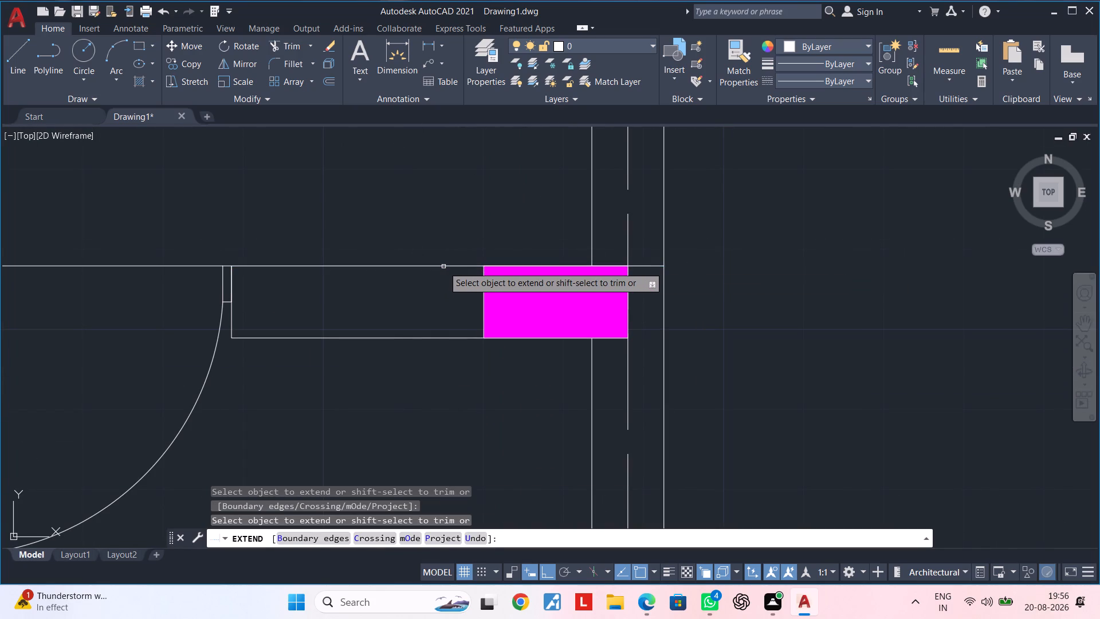
key("Escape")
key("Escape")
Trim the right boundary wall's outer and inner face lines above the upper cross wall, leaving the dashed centre line.
middle_click_drag(784, 259, 755, 288)
key("Escape")
key("Escape")
key("t")
key("r")
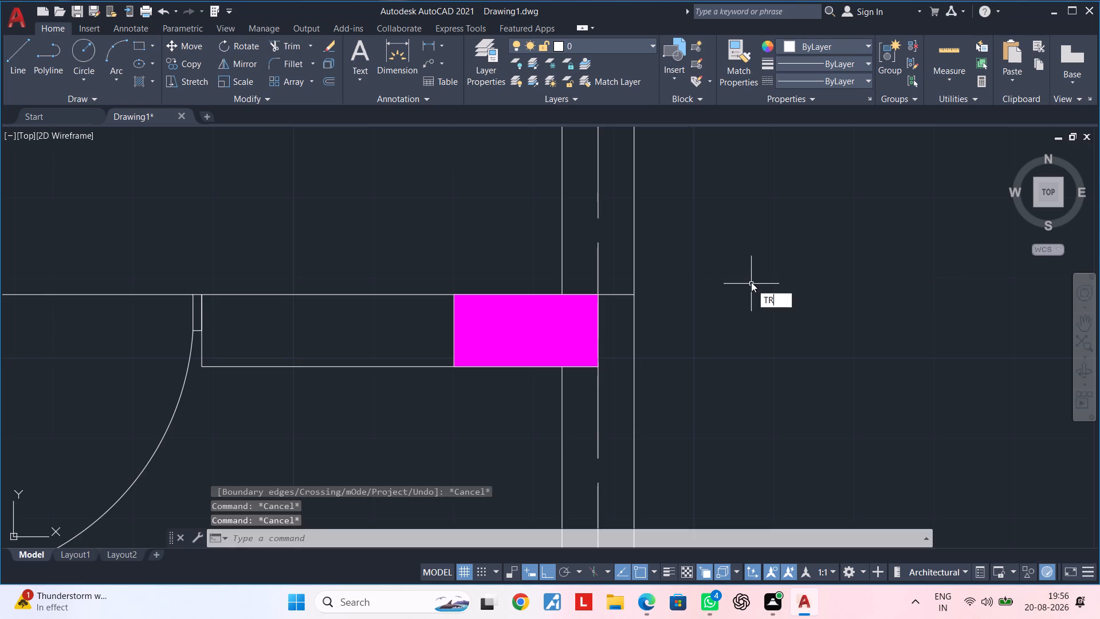
key("space")
left_click(707, 256)
left_click(629, 257)
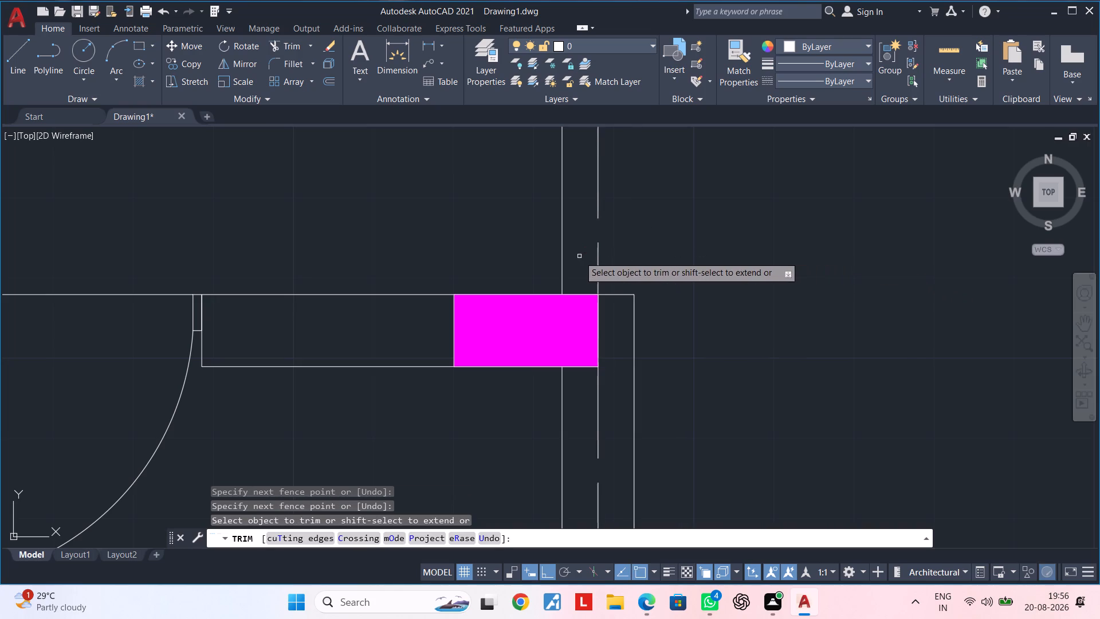
left_click(567, 256)
left_click(511, 256)
key("Escape")
Draw the right wall's outer face line from the extended cross-wall line up to the top wall's outer corner.
scroll(545, 238, "down", 2)
middle_click_drag(547, 239, 508, 321)
key("Escape")
key("Escape")
key("l")
key("space")
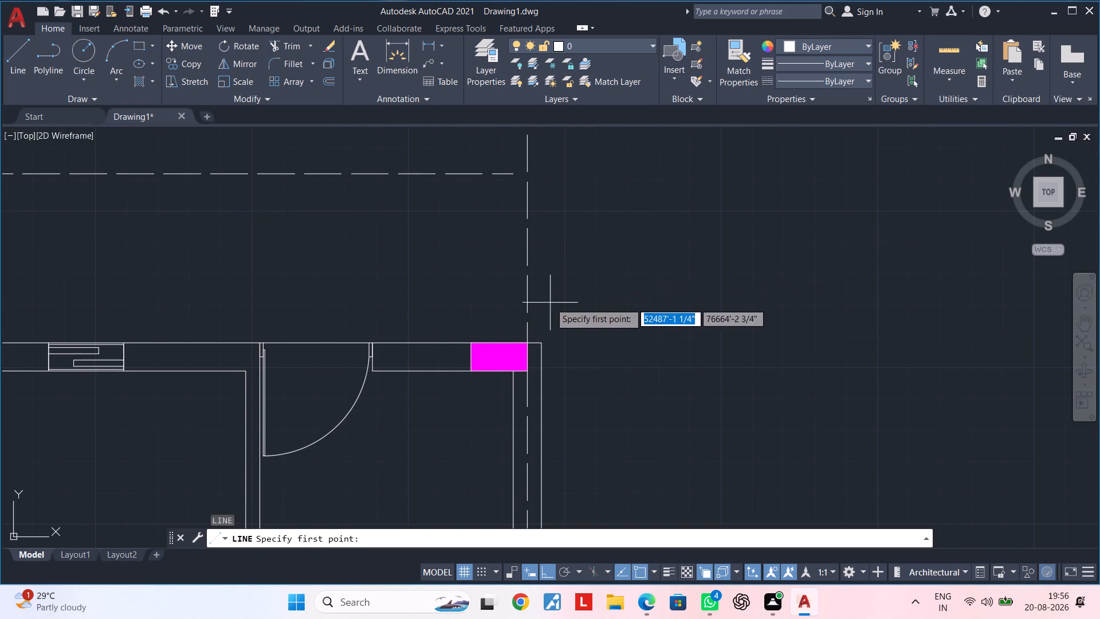
left_click(539, 343)
scroll(554, 254, "down", 2)
middle_click_drag(553, 243, 556, 295)
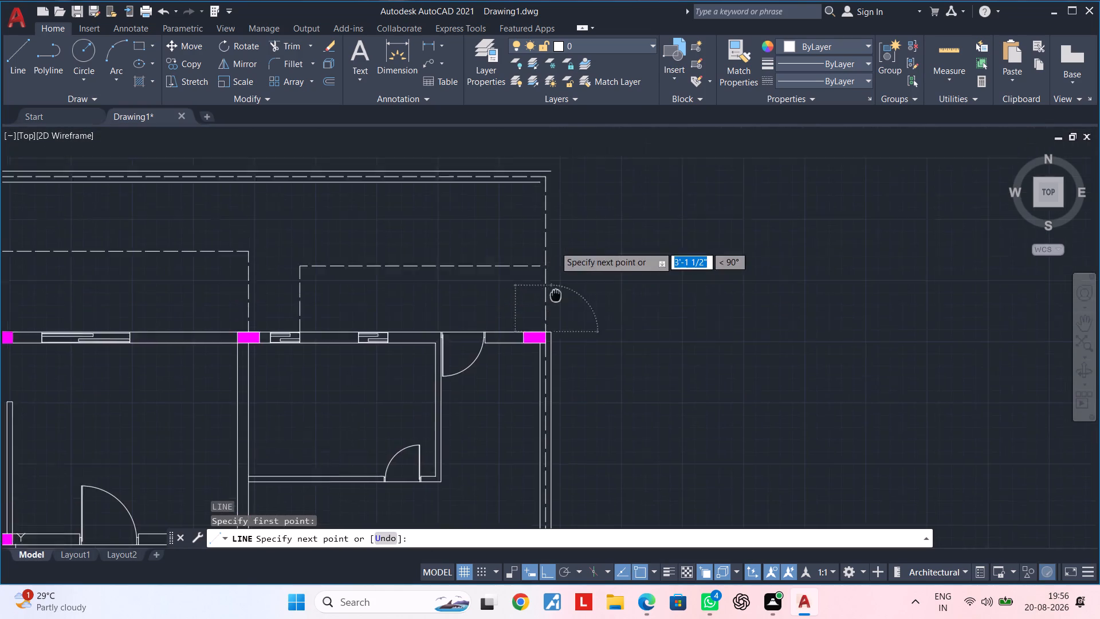
middle_click_drag(556, 295, 549, 370)
scroll(551, 271, "up", 2)
left_click(536, 232)
key("Escape")
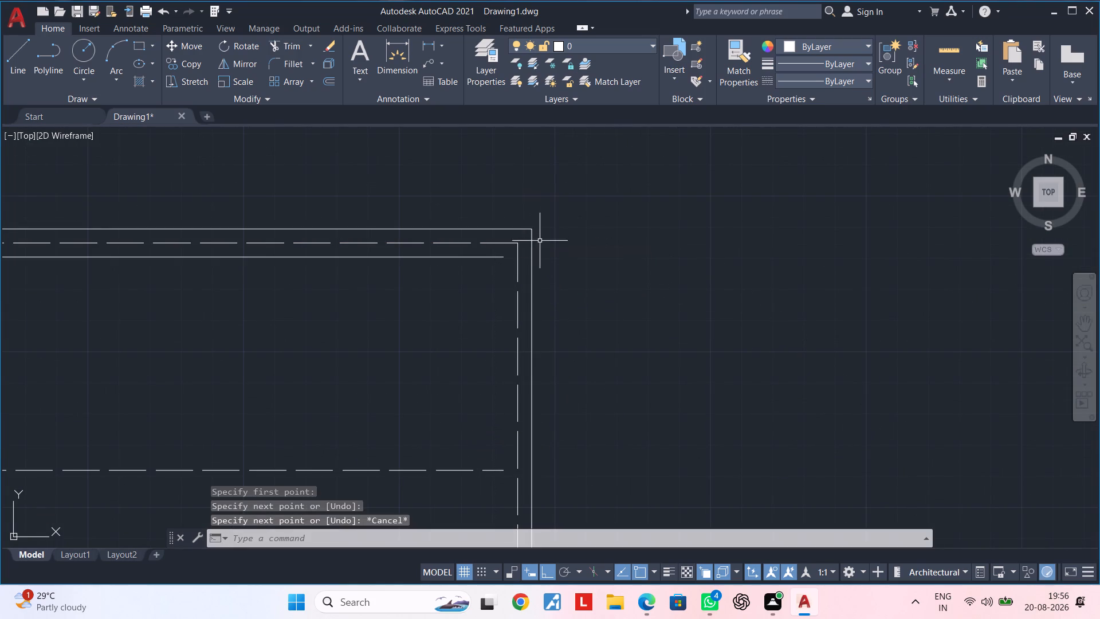
Draw the right wall's inner face line, about 10'-2 1/2" long, from the top wall's inner corner down to the junction column's top edge.
key("space")
left_click(501, 261)
middle_click_drag(511, 352, 518, 180)
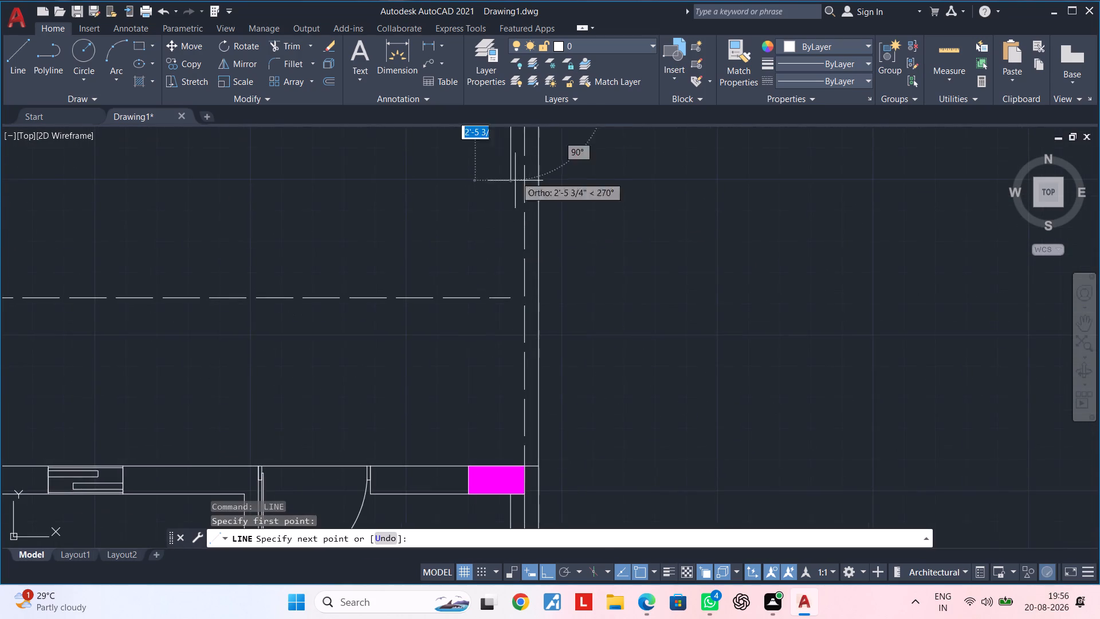
scroll(518, 331, "down", 1)
middle_click_drag(518, 334, 516, 268)
scroll(514, 337, "up", 3)
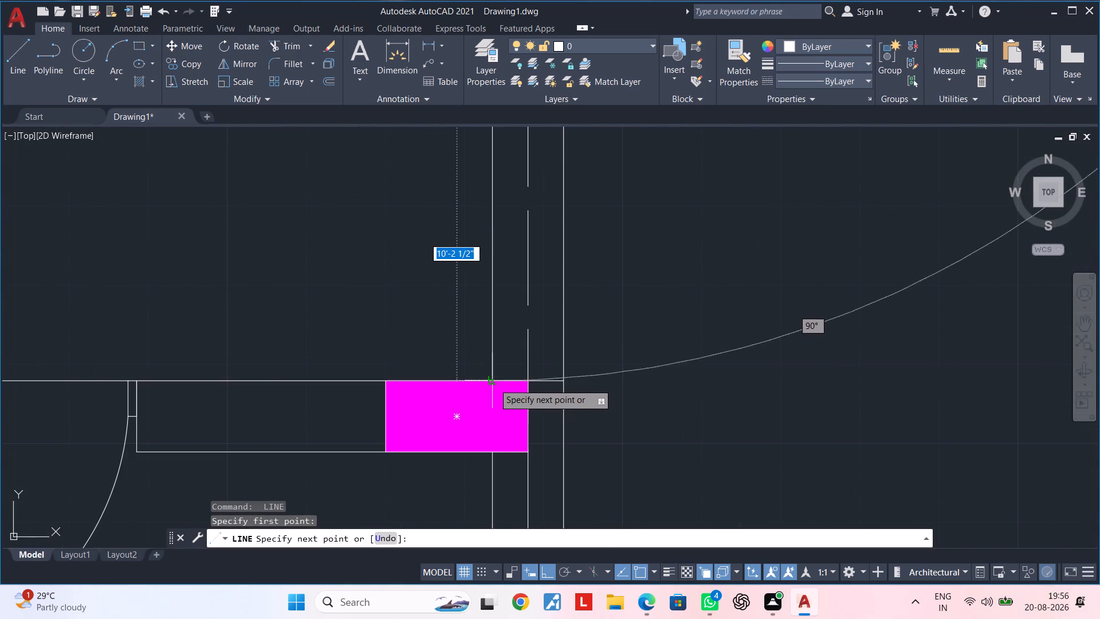
left_click(494, 383)
key("Escape")
scroll(522, 357, "down", 4)
key("Escape")
Examine how the upper cross wall's lines are segmented between its columns and windows.
scroll(445, 322, "down", 1)
middle_click_drag(444, 322, 713, 273)
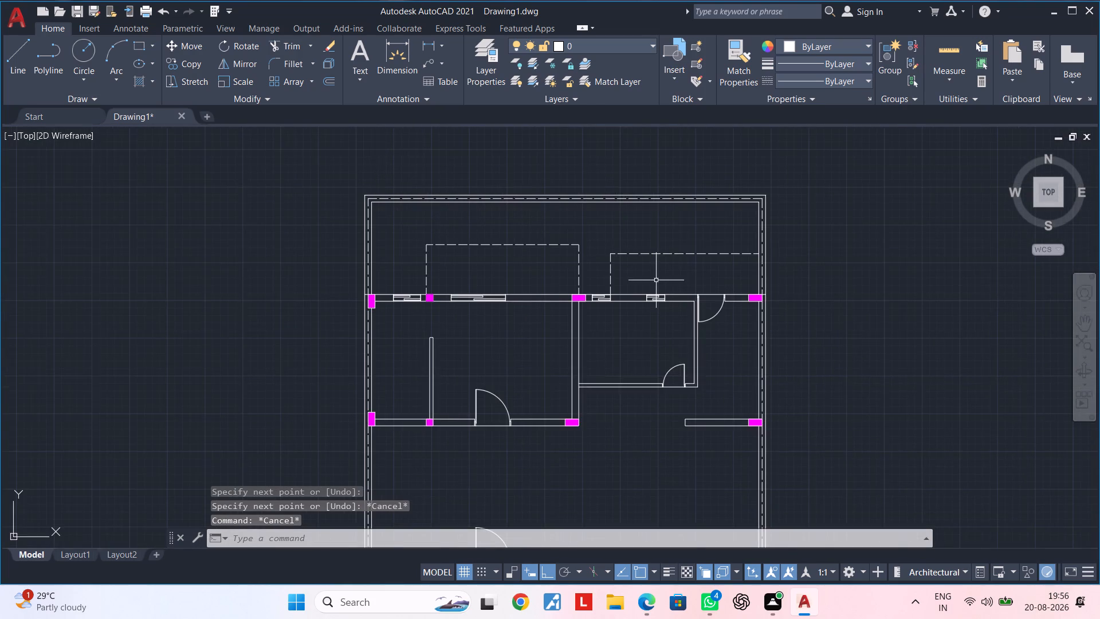
middle_click_drag(656, 280, 679, 231)
scroll(541, 267, "up", 1)
left_click(549, 265)
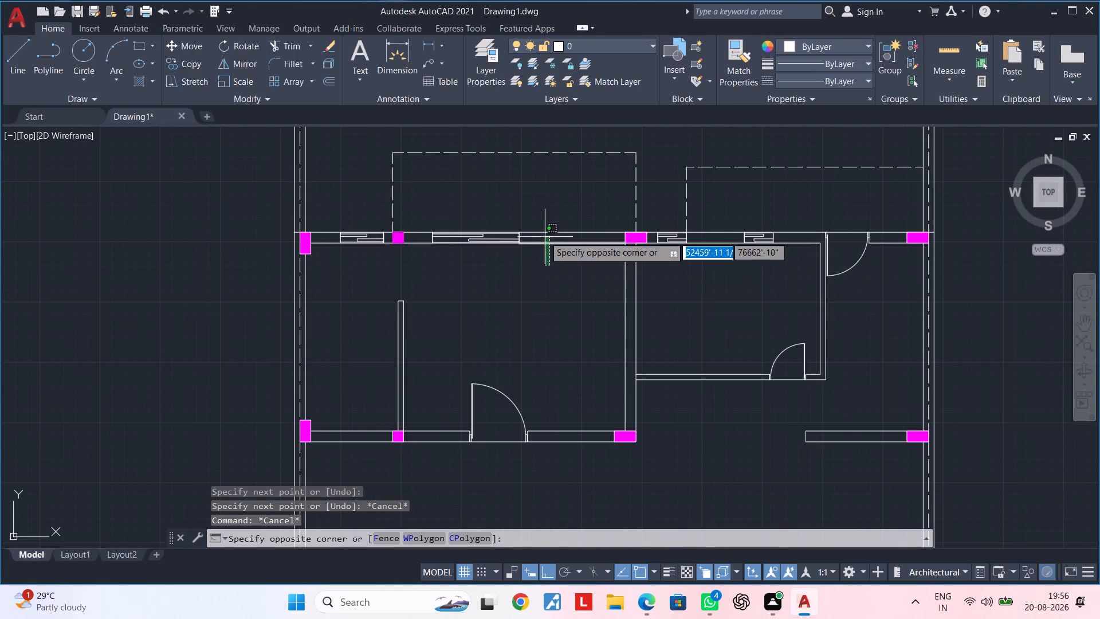
key("Escape")
key("Escape")
left_click(569, 281)
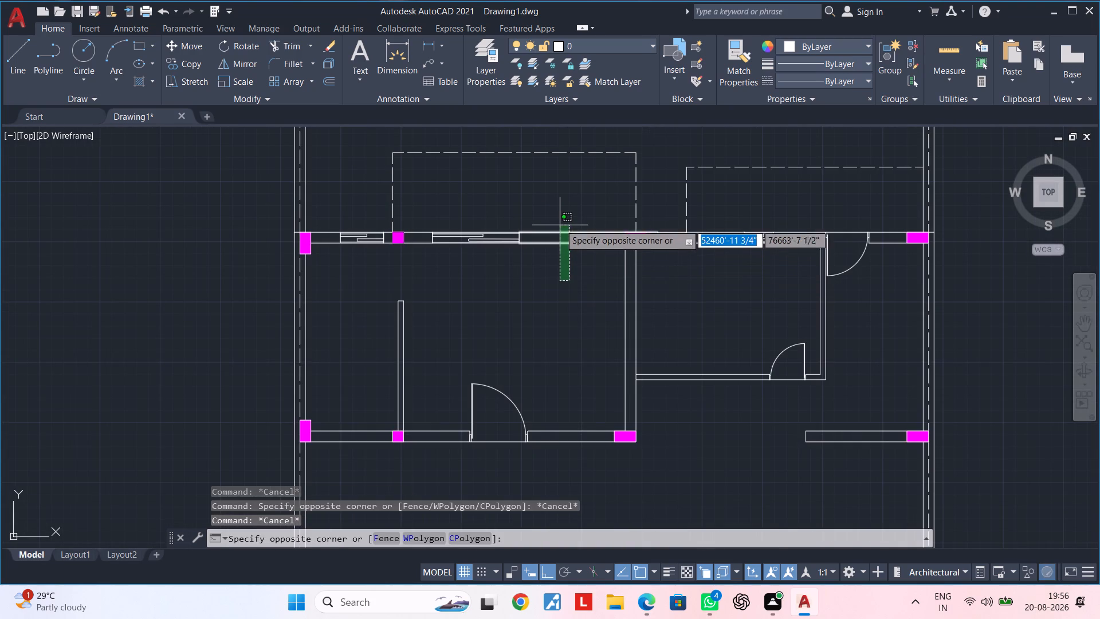
left_click(559, 222)
key("Escape")
key("Escape")
middle_click_drag(518, 277, 633, 283)
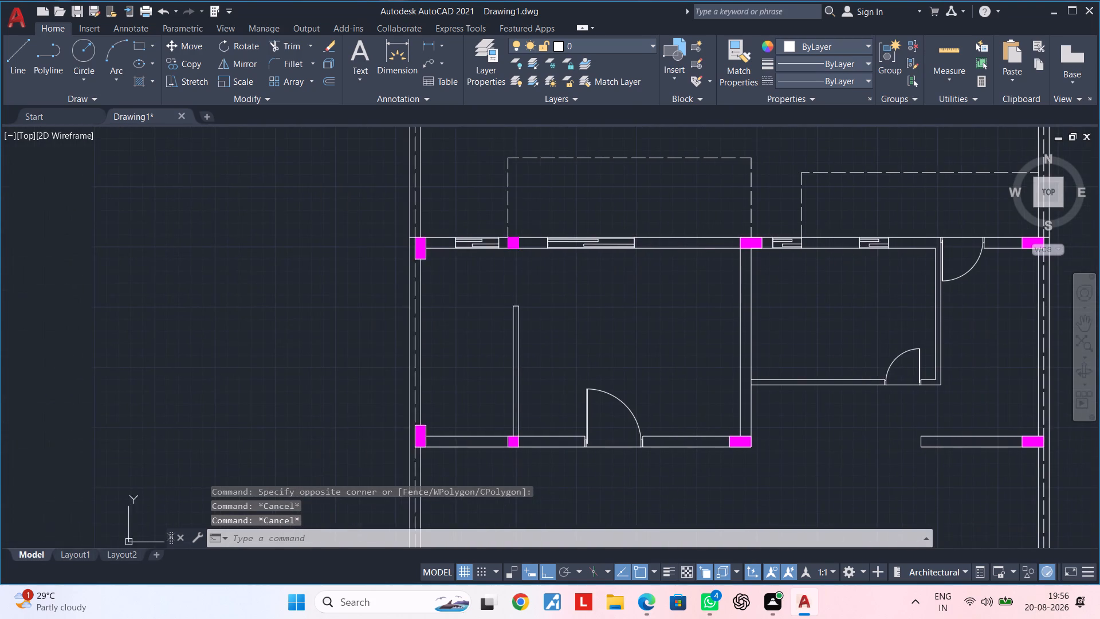
scroll(565, 268, "up", 2)
middle_click_drag(489, 272, 524, 323)
left_click(518, 311)
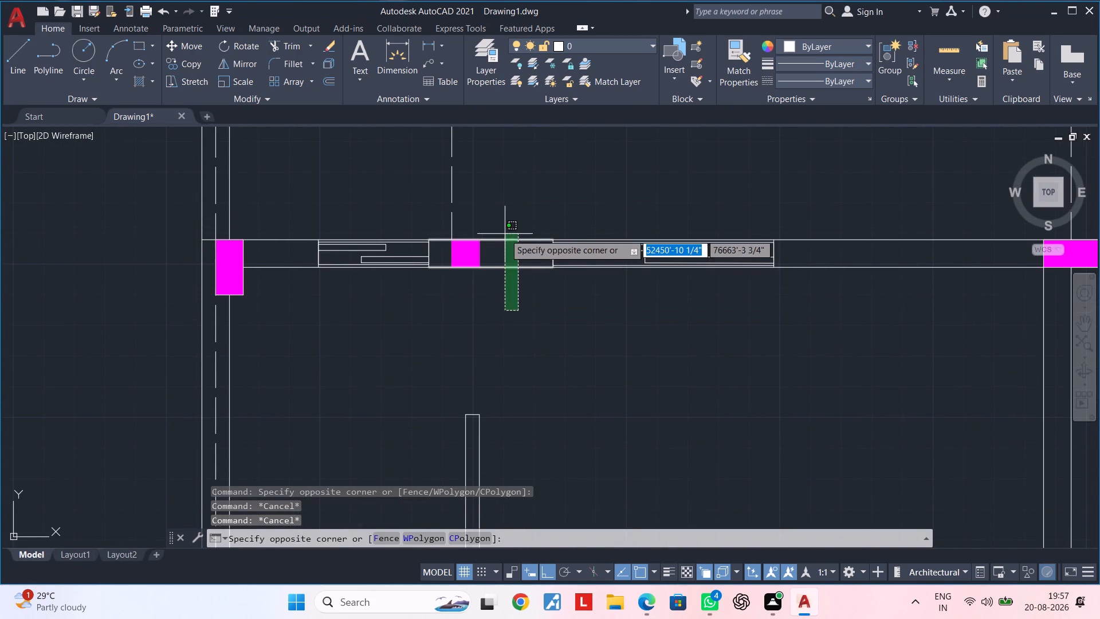
left_click(505, 232)
middle_click_drag(482, 312, 678, 315)
key("Escape")
key("Escape")
key("Escape")
key("Escape")
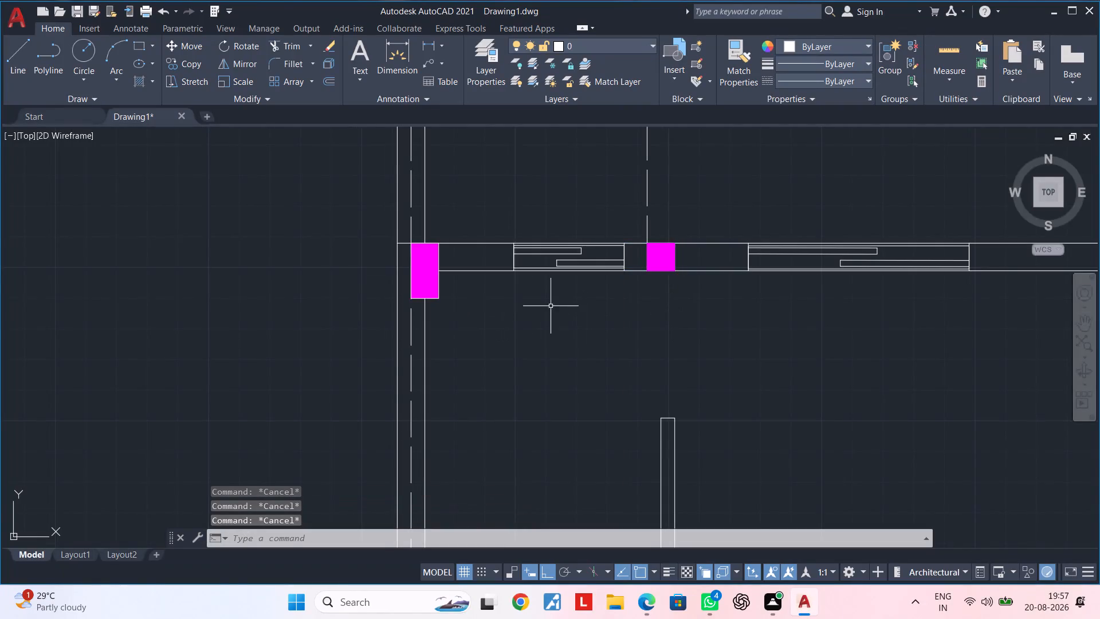
scroll(583, 311, "down", 2)
middle_click_drag(572, 311, 491, 312)
key("Escape")
Create a new layer named LINE with colour 10 (red).
left_click(480, 62)
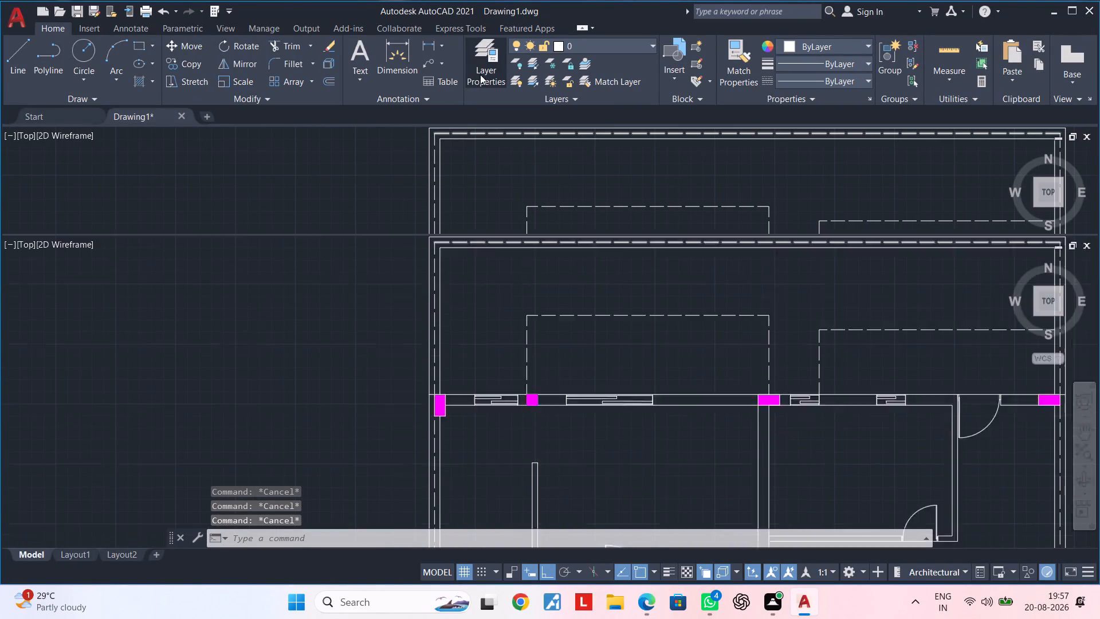
left_click(72, 154)
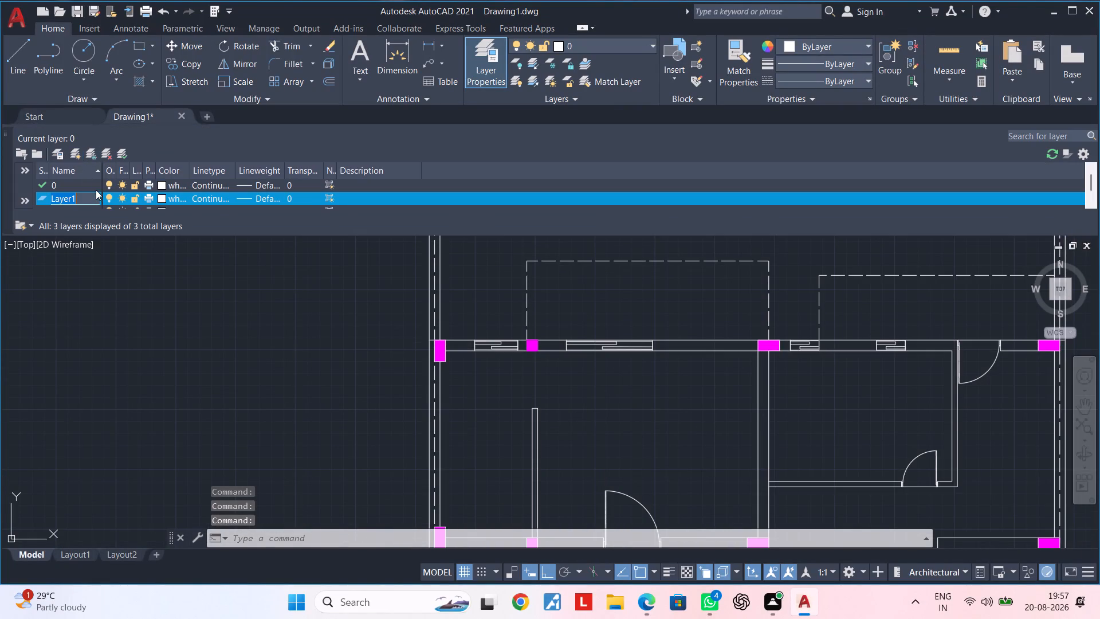
left_click_drag(82, 199, 28, 200)
key("BackSpace")
type("LINE")
key("space")
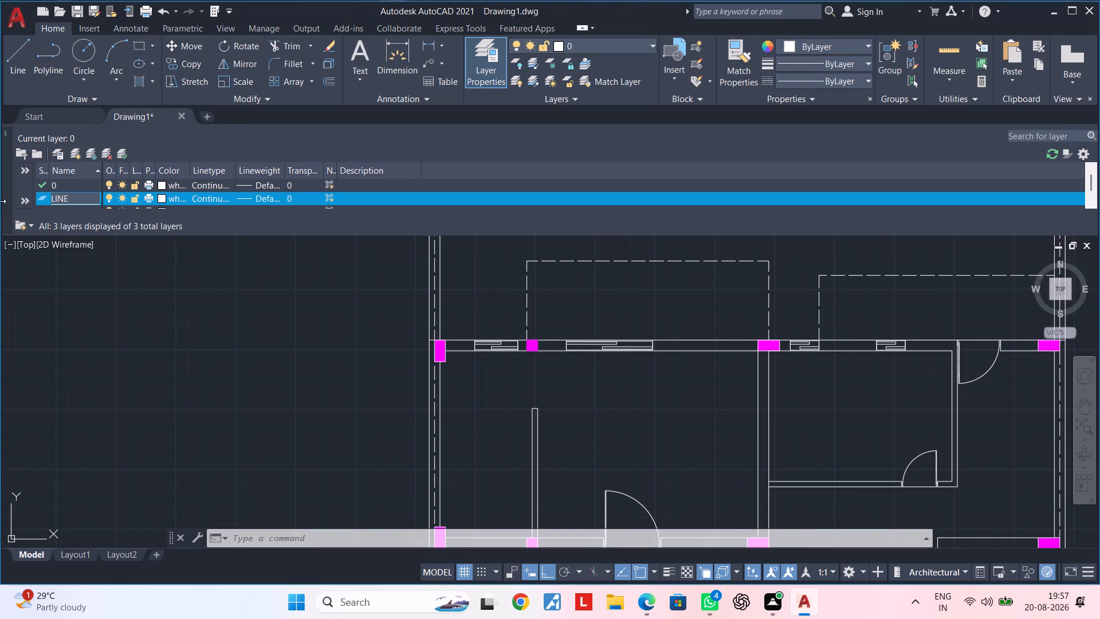
left_click(161, 197)
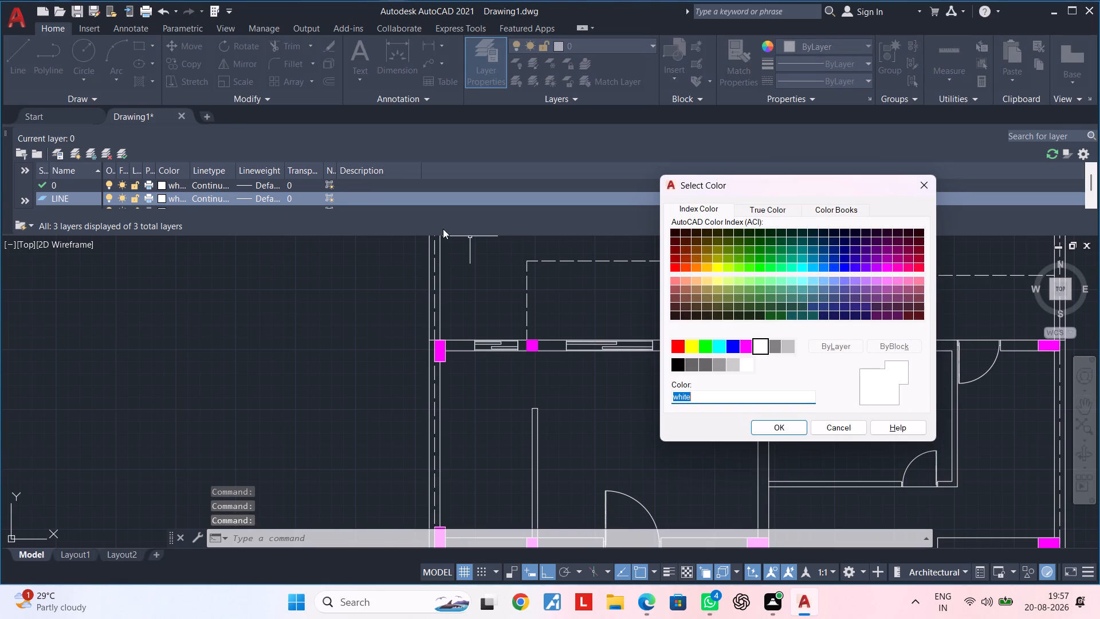
left_click(677, 269)
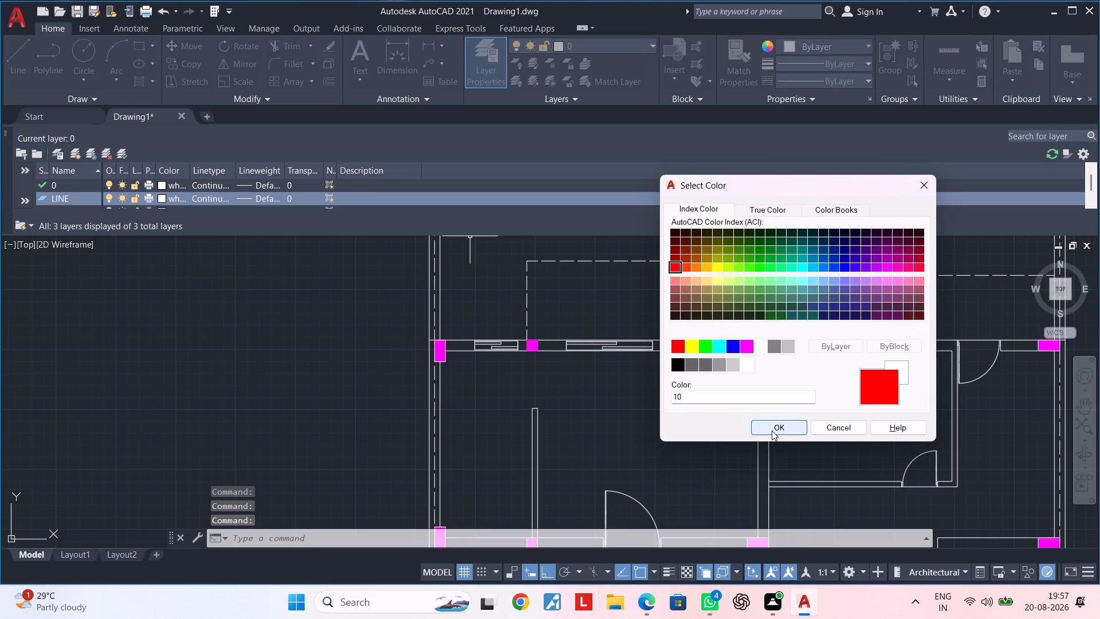
left_click(772, 430)
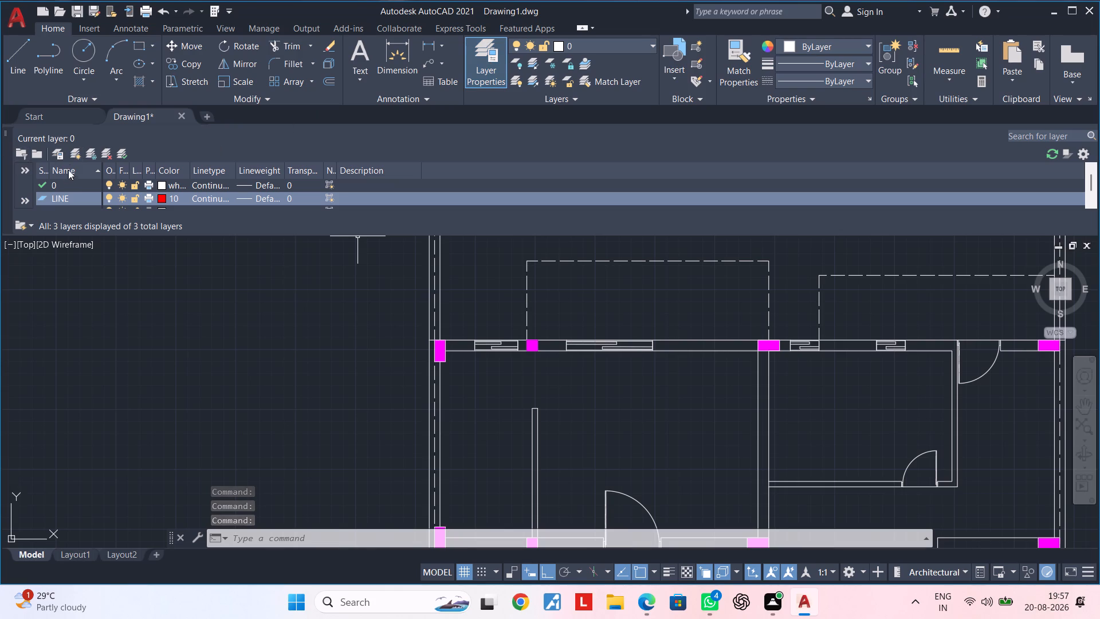
Create a new layer named Windows.
left_click(78, 156)
left_click_drag(81, 195, 14, 197)
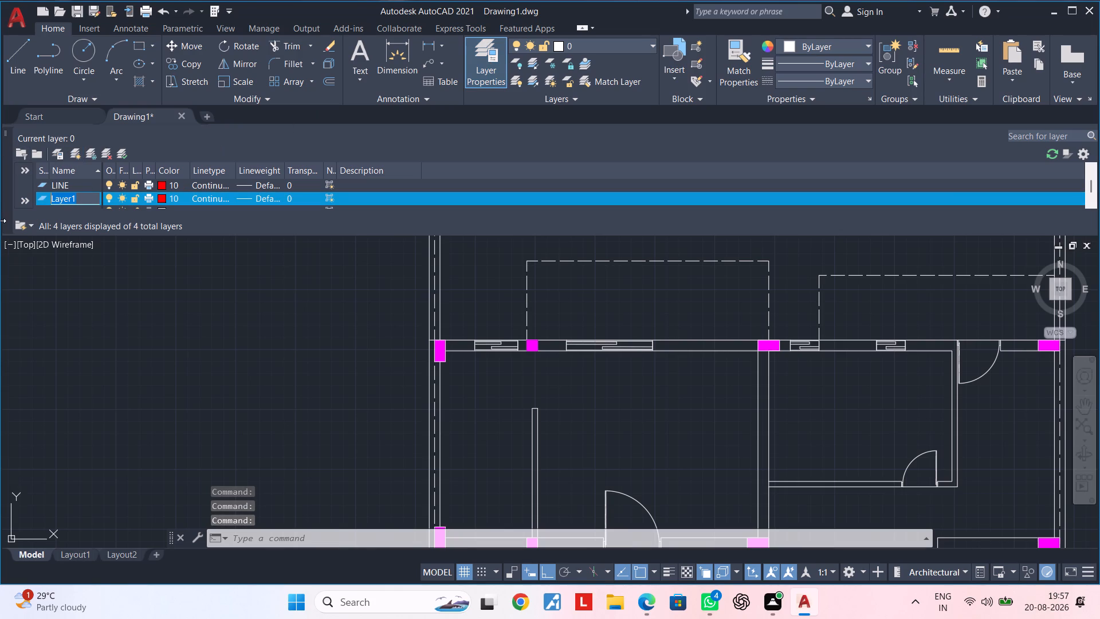
key("BackSpace")
key("shift+w")
key("i")
key("n")
key("d")
key("o")
key("e")
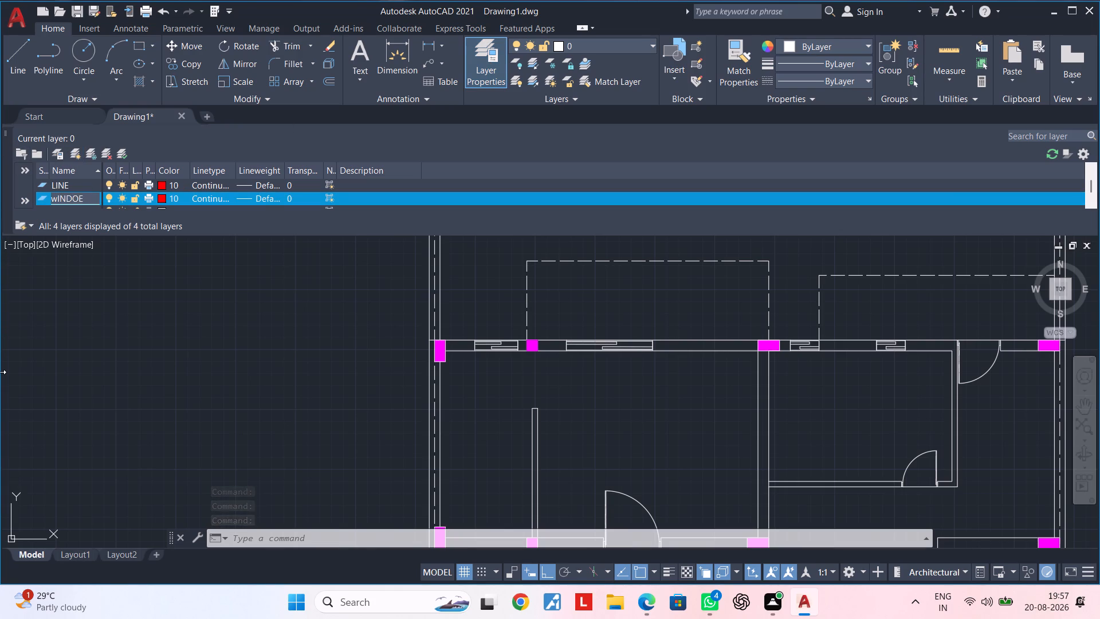
key("BackSpace")
key("w")
key("s")
key("BackSpace")
key("BackSpace")
key("BackSpace")
key("BackSpace")
key("BackSpace")
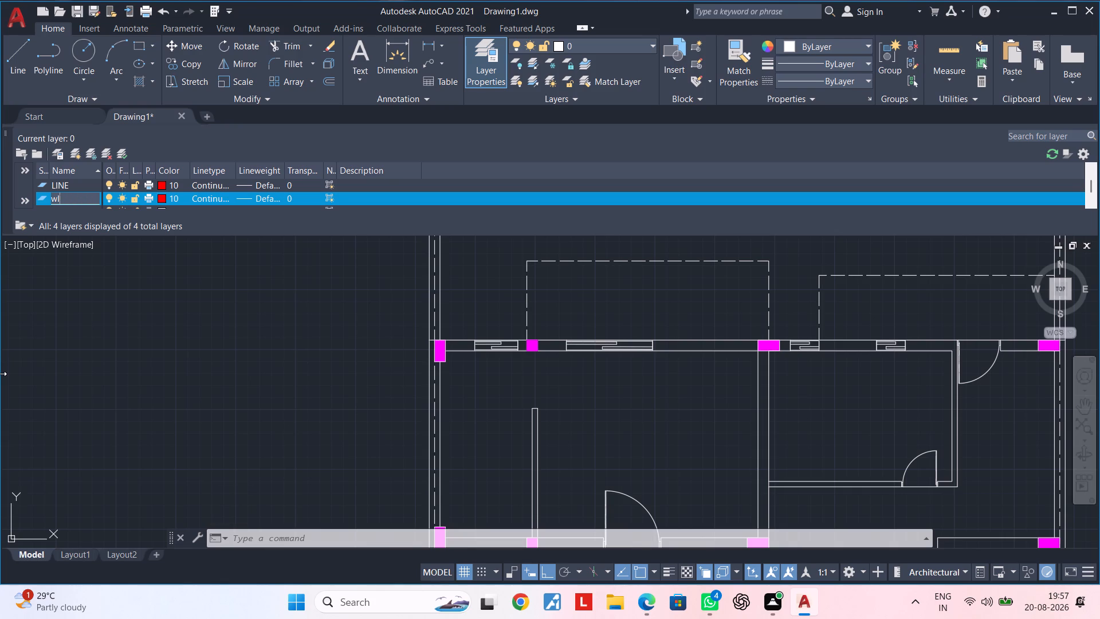
key("BackSpace")
key("BackSpace")
key("w")
key("i")
key("n")
key("d")
type("oes")
key("BackSpace")
key("w")
key("BackSpace")
key("BackSpace")
key("BackSpace")
key("o")
type("ws")
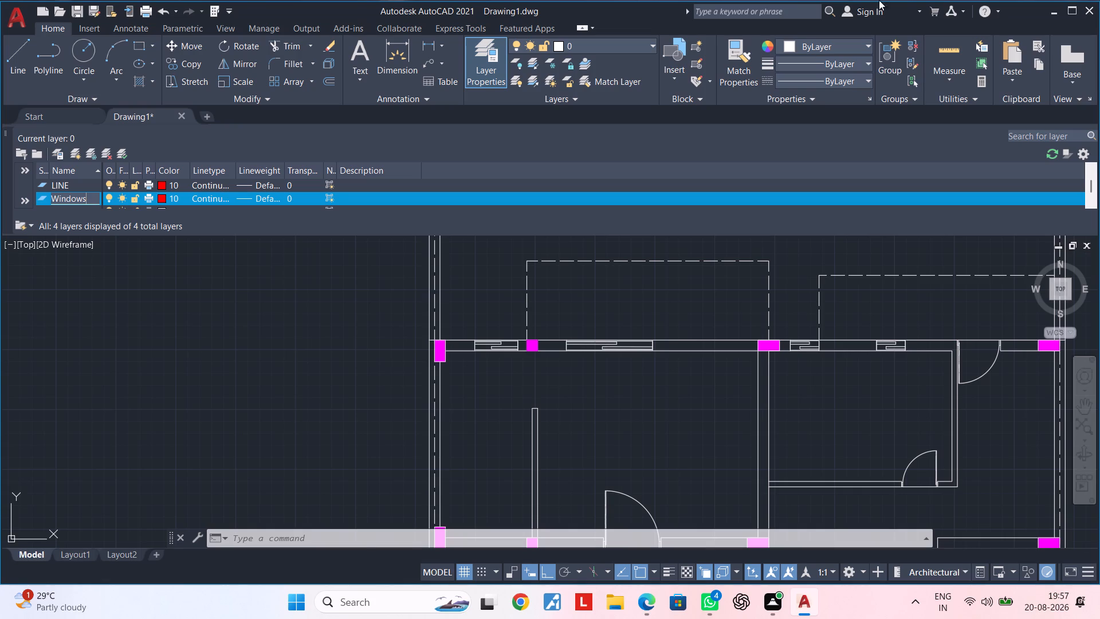
Set the Windows layer's colour to index colour 33 (brown).
left_click(161, 197)
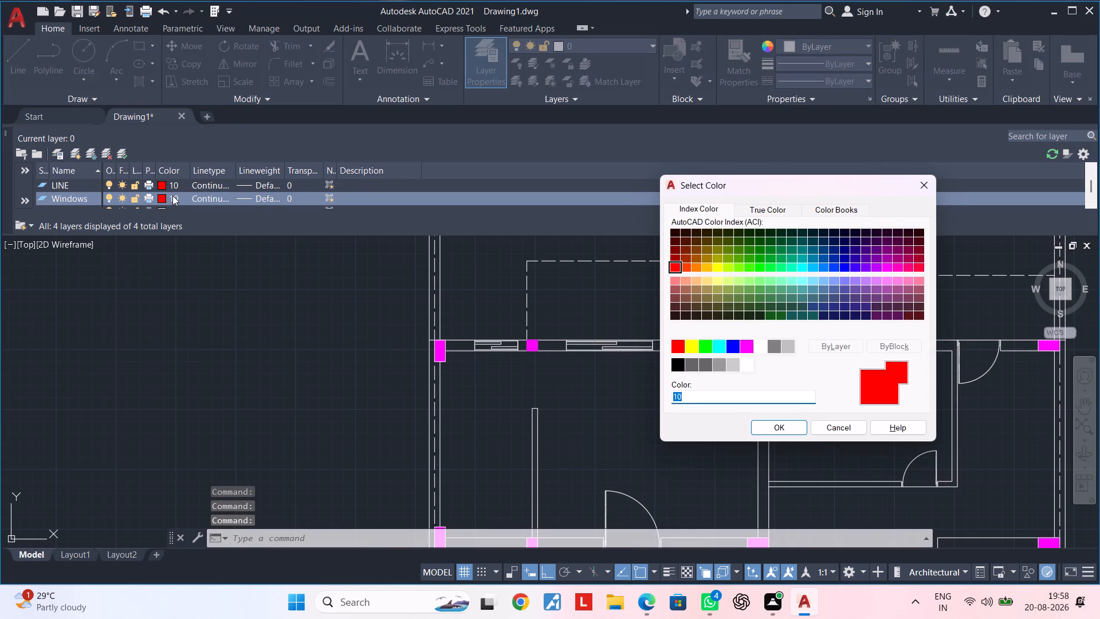
left_click(675, 289)
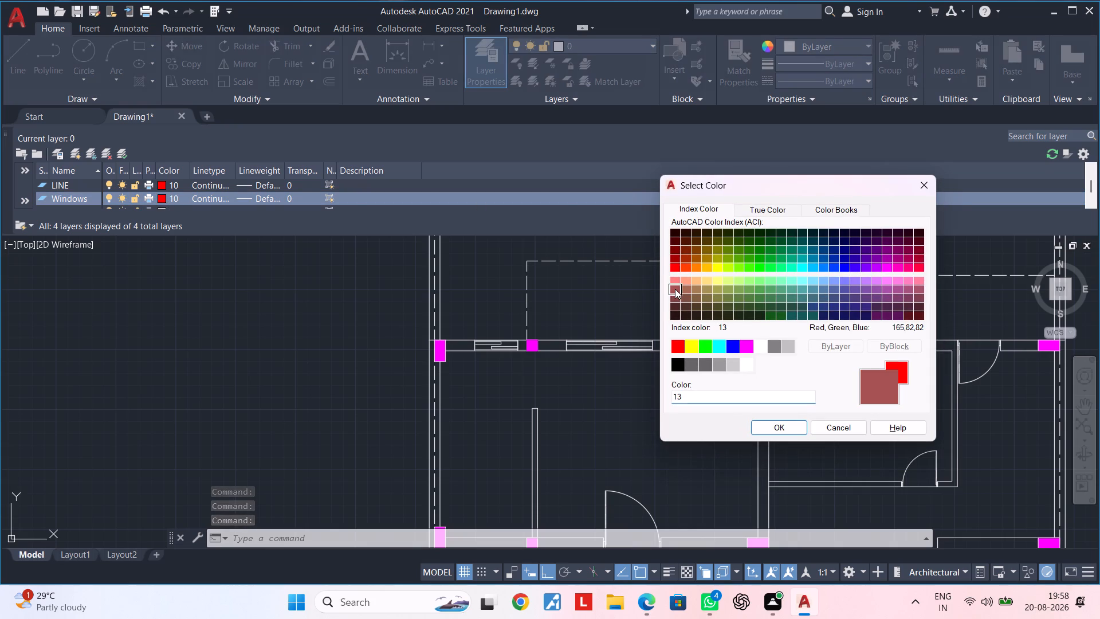
left_click(690, 289)
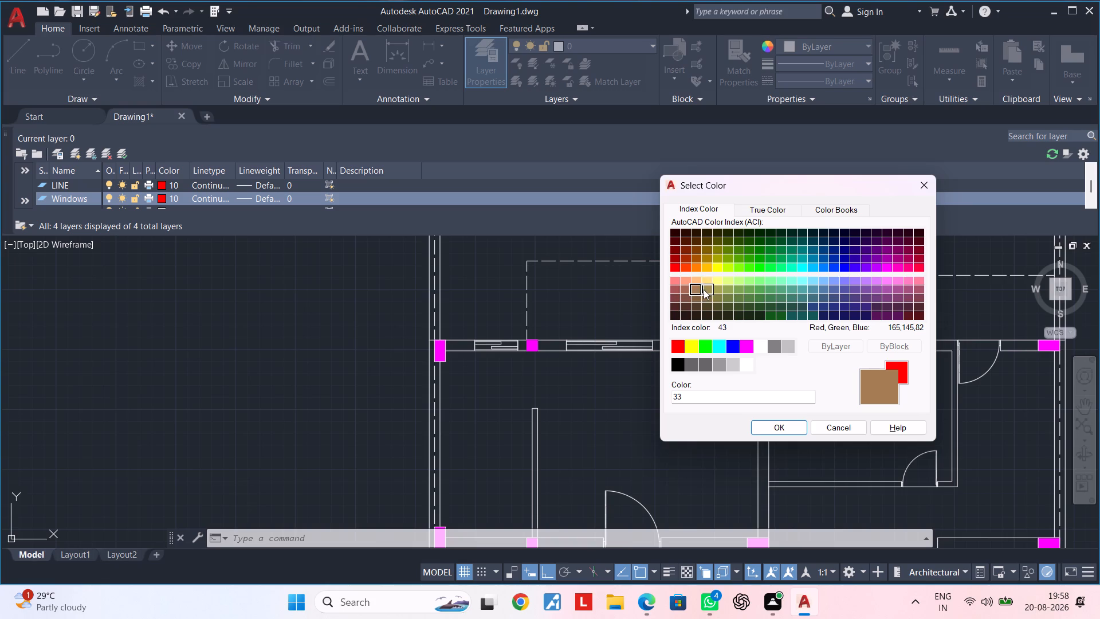
left_click(705, 289)
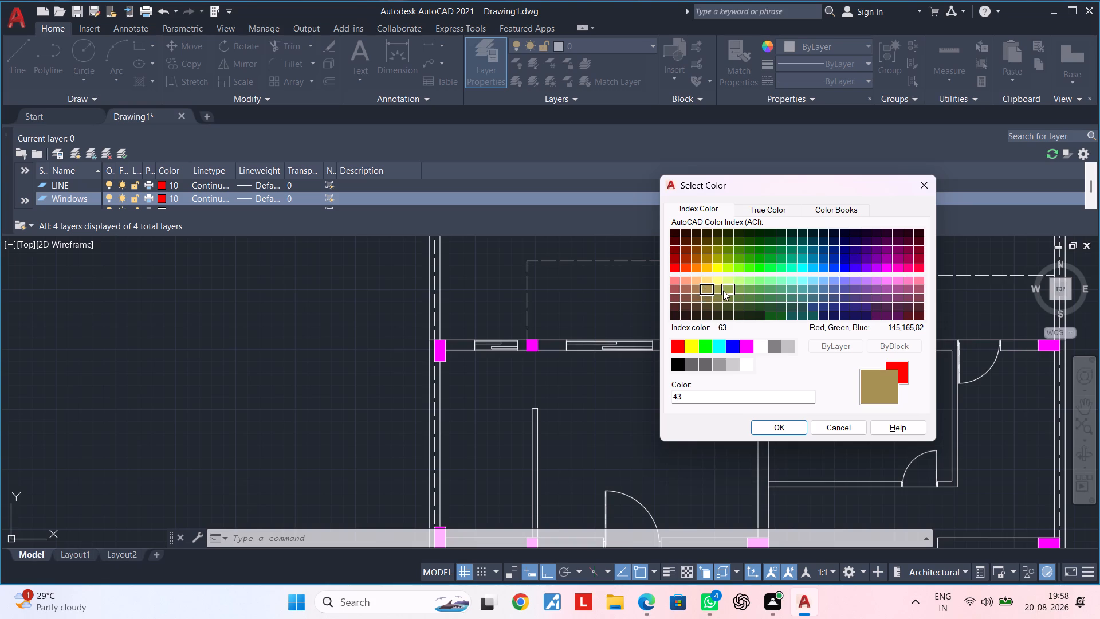
left_click(722, 291)
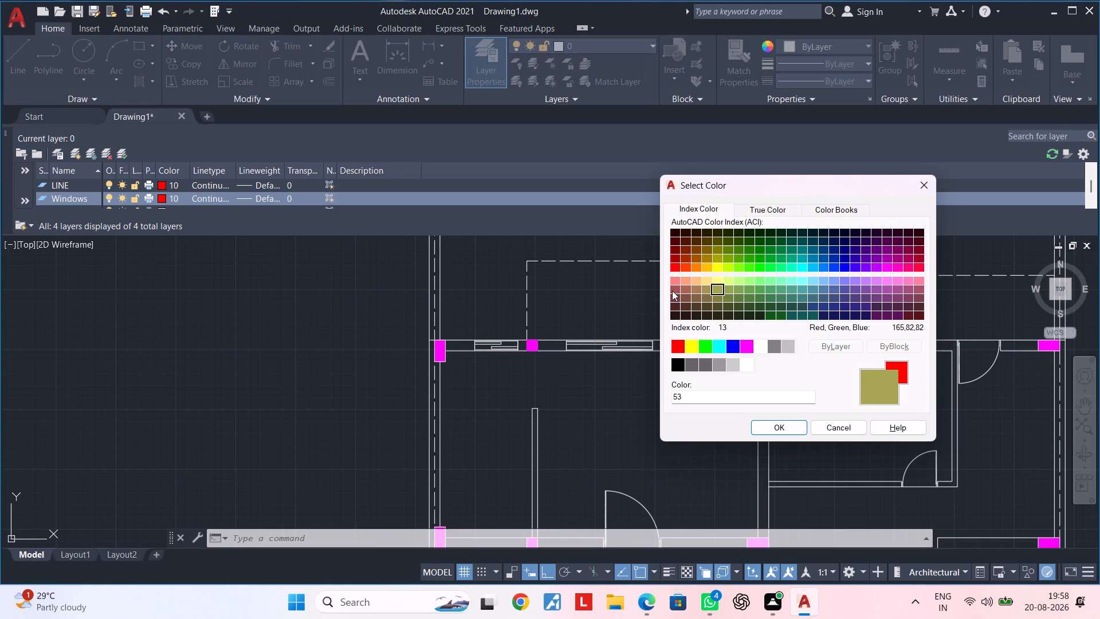
left_click(672, 291)
left_click(694, 291)
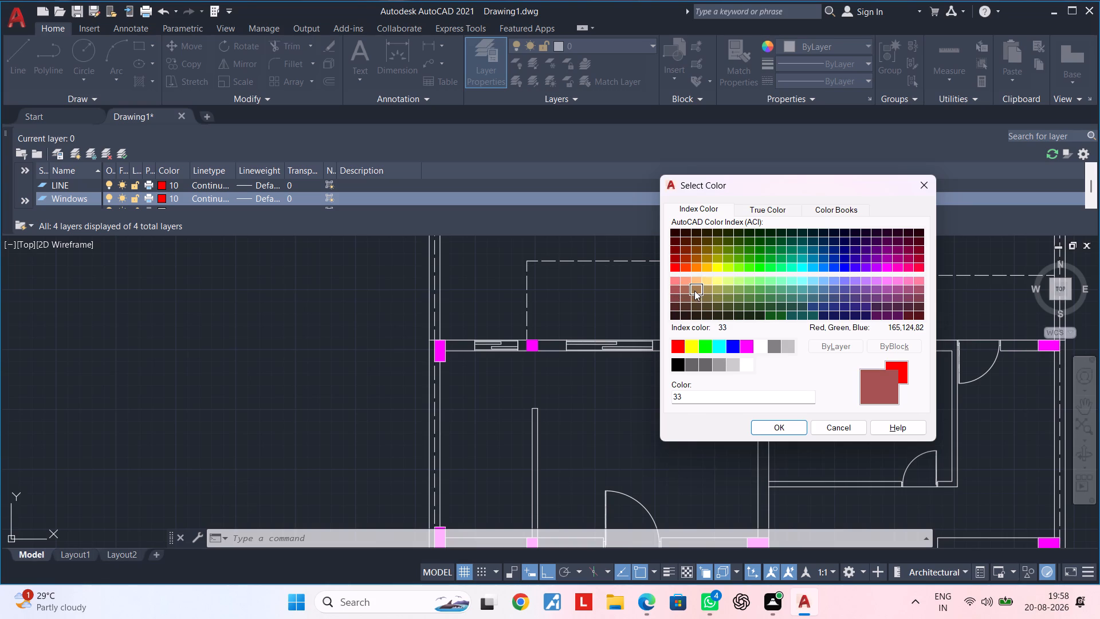
left_click(776, 429)
Create another new layer, make it the current layer, and name it Doors.
left_click(80, 151)
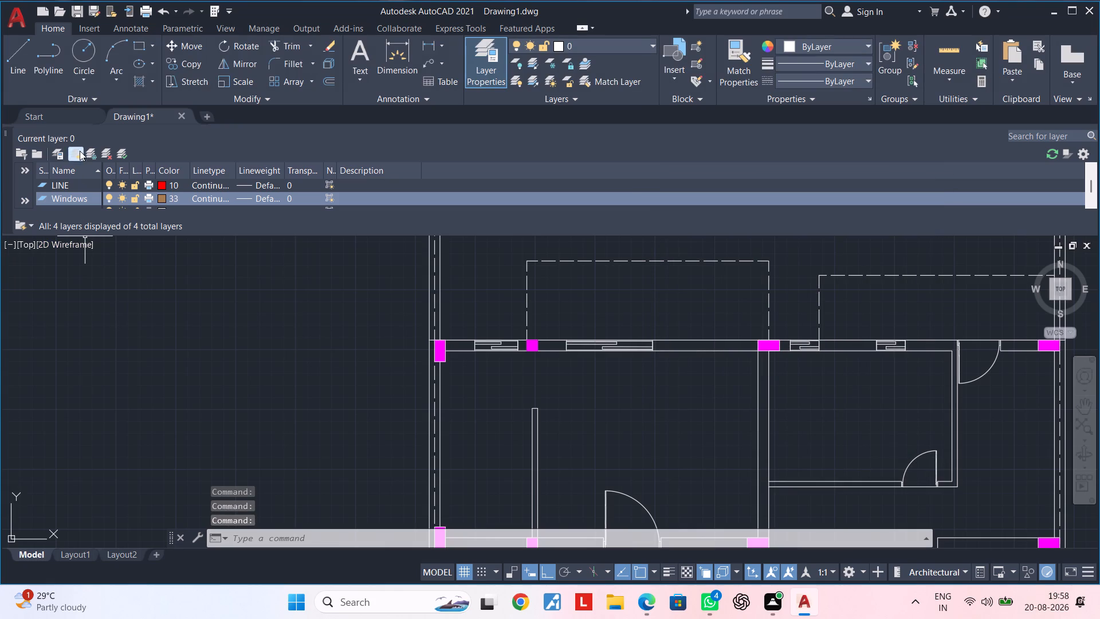
left_click_drag(86, 198, 22, 198)
left_click(22, 198)
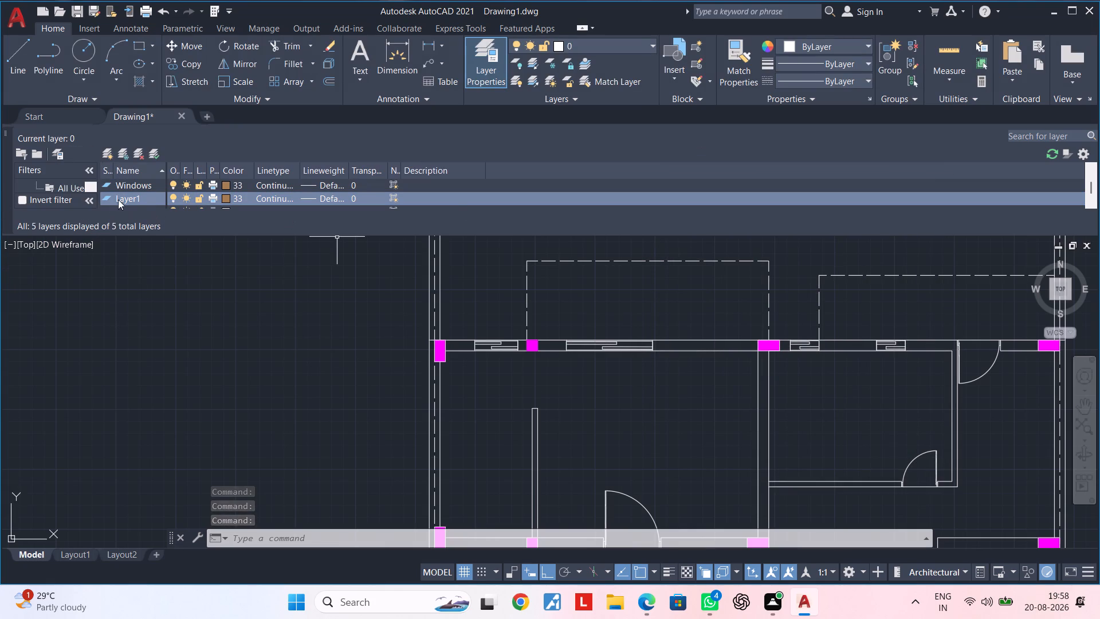
double_click(156, 197)
triple_click(155, 197)
triple_click(155, 197)
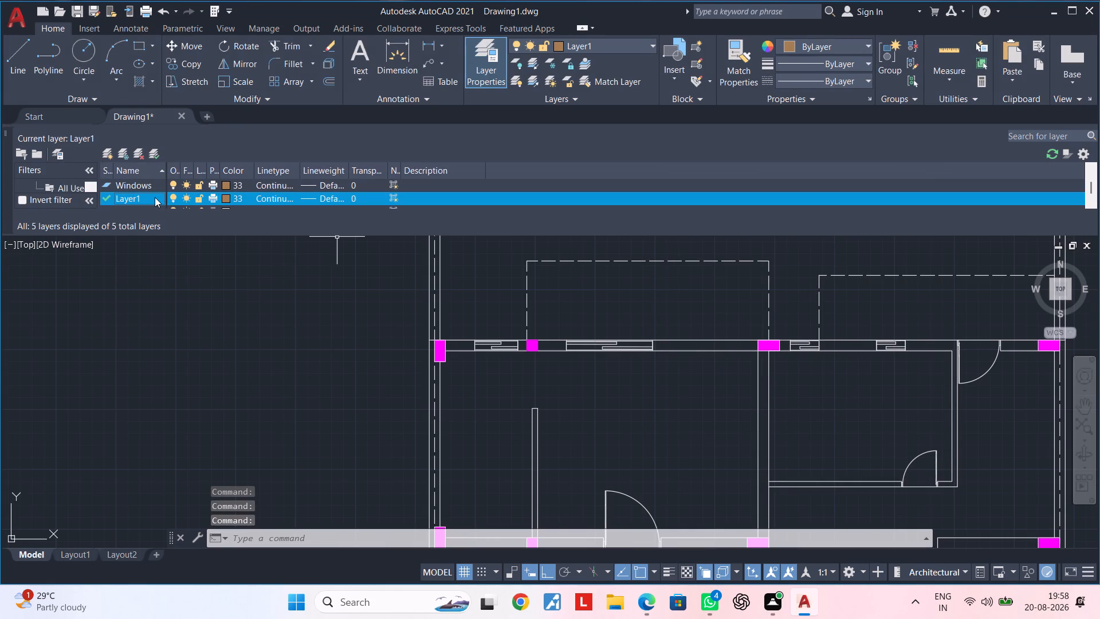
left_click(155, 197)
triple_click(144, 197)
left_click_drag(143, 197, 118, 197)
key("BackSpace")
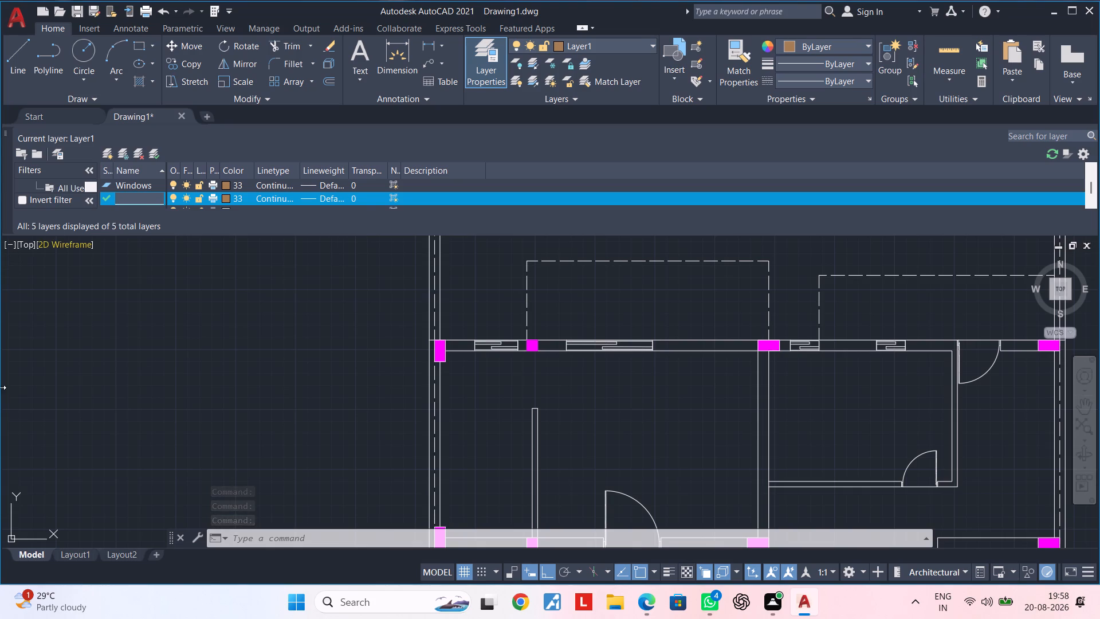
key("d")
key("BackSpace")
type("Doors")
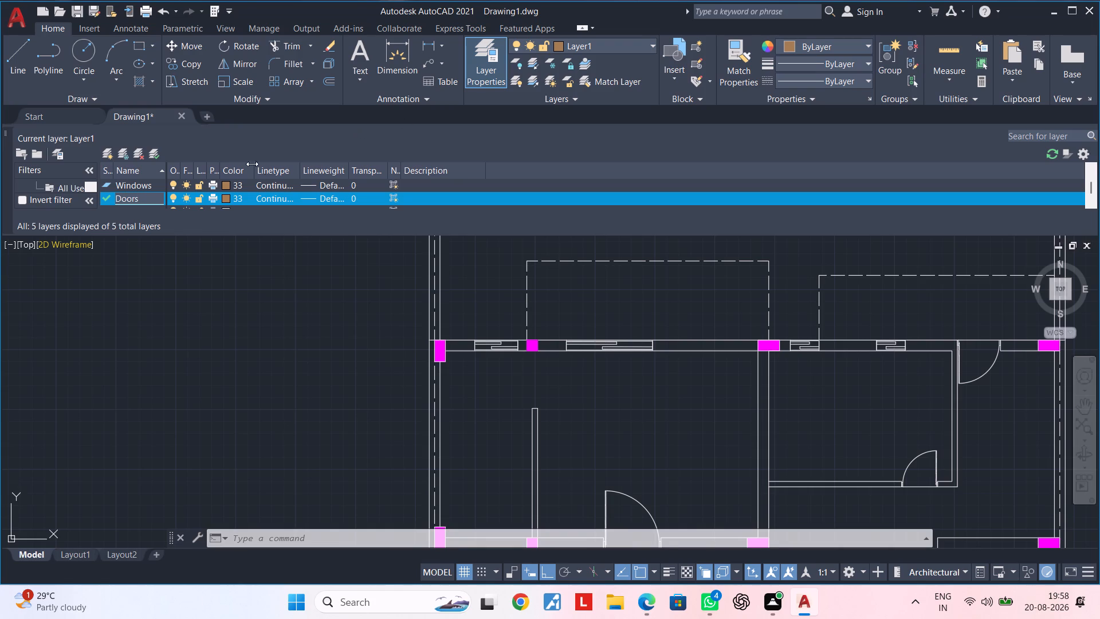
Set the Doors layer's colour to index colour 31 (light orange).
left_click(225, 198)
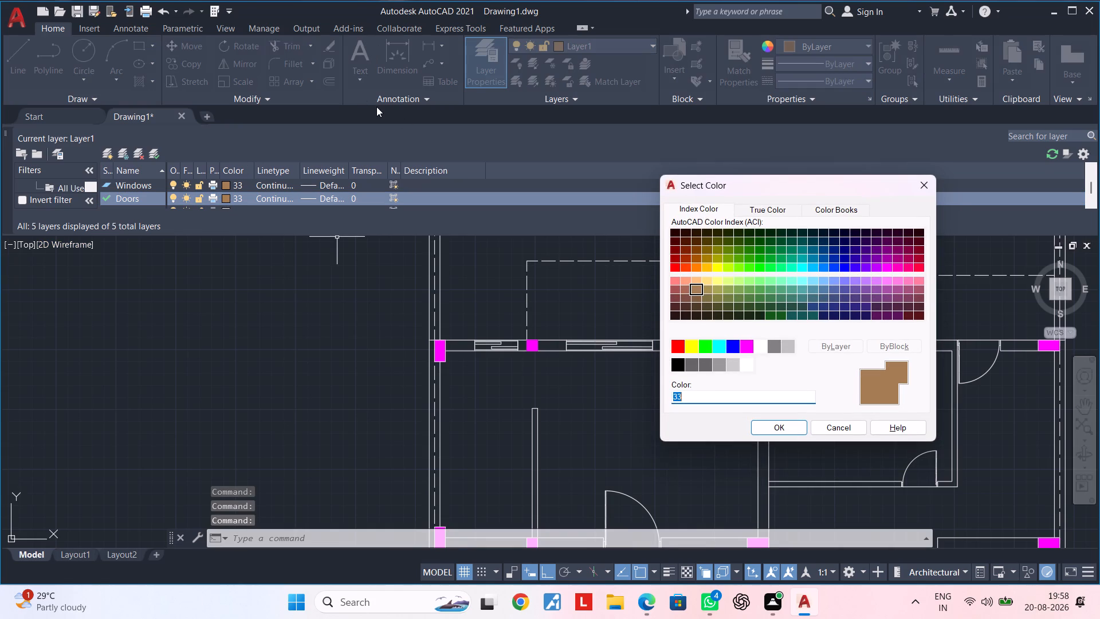
scroll(708, 277, "up", 1)
left_click(708, 288)
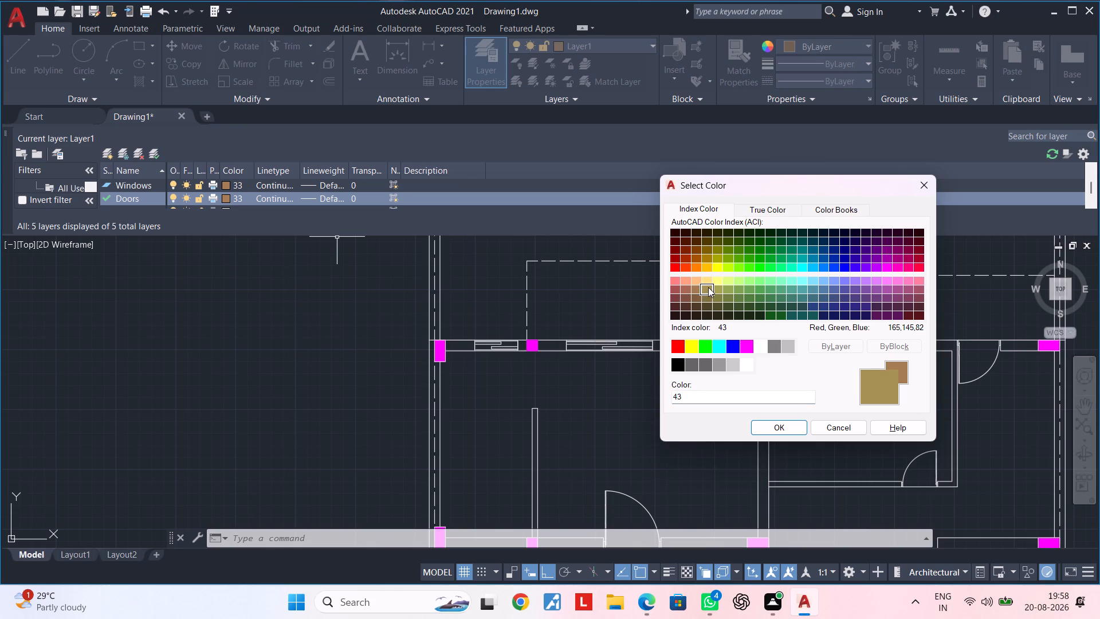
left_click(697, 283)
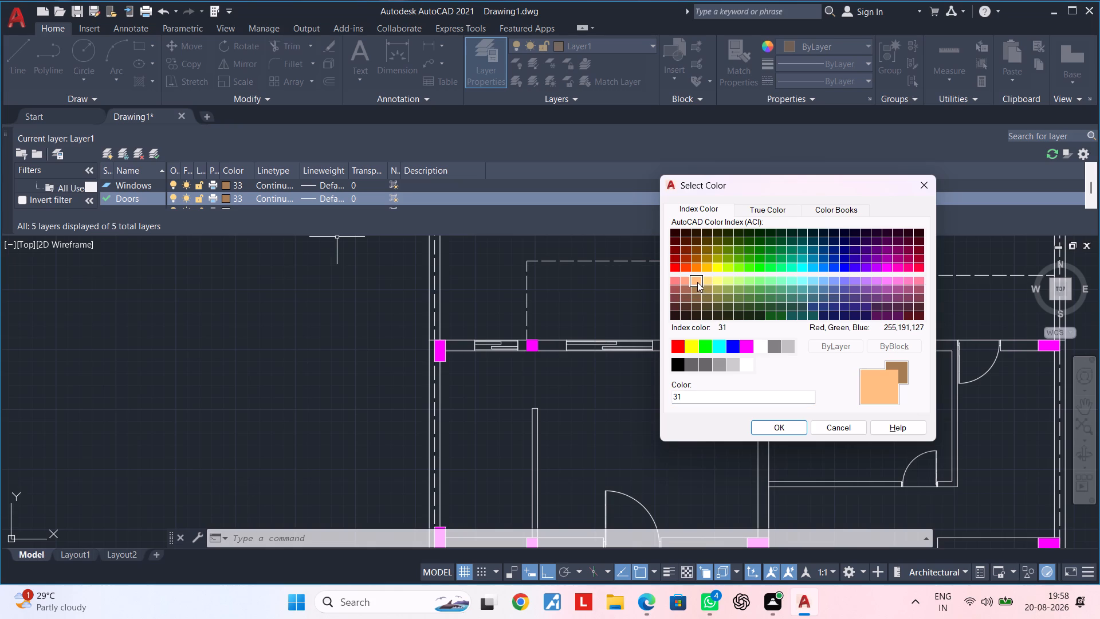
left_click(778, 427)
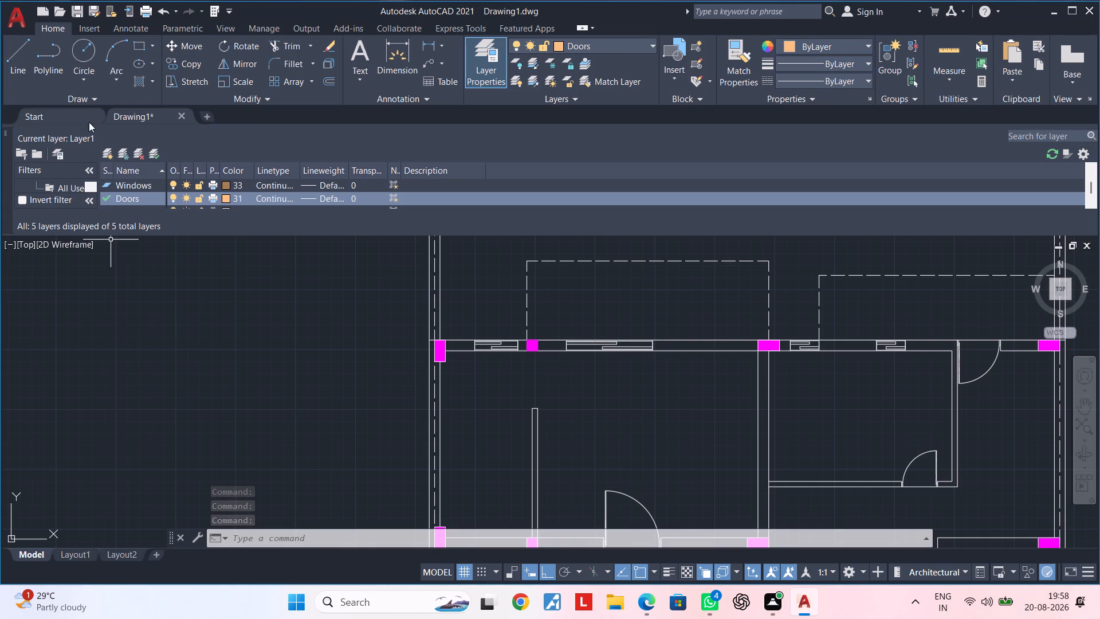
Create a new layer named Text and set its colour to index colour 40 (yellow-orange).
left_click(121, 154)
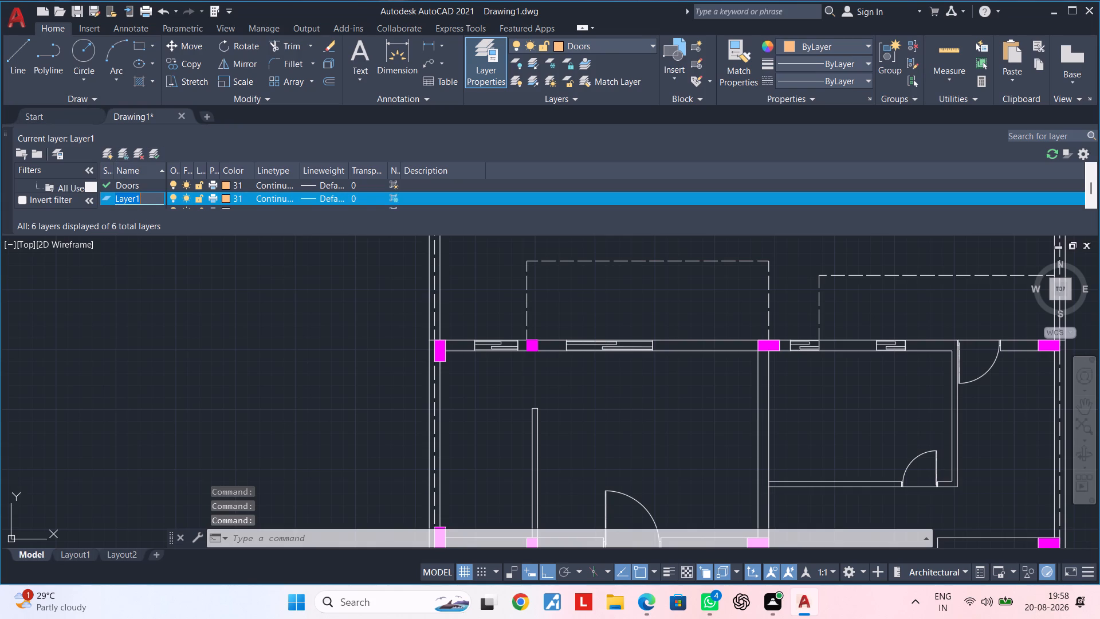
key("BackSpace")
type("Text")
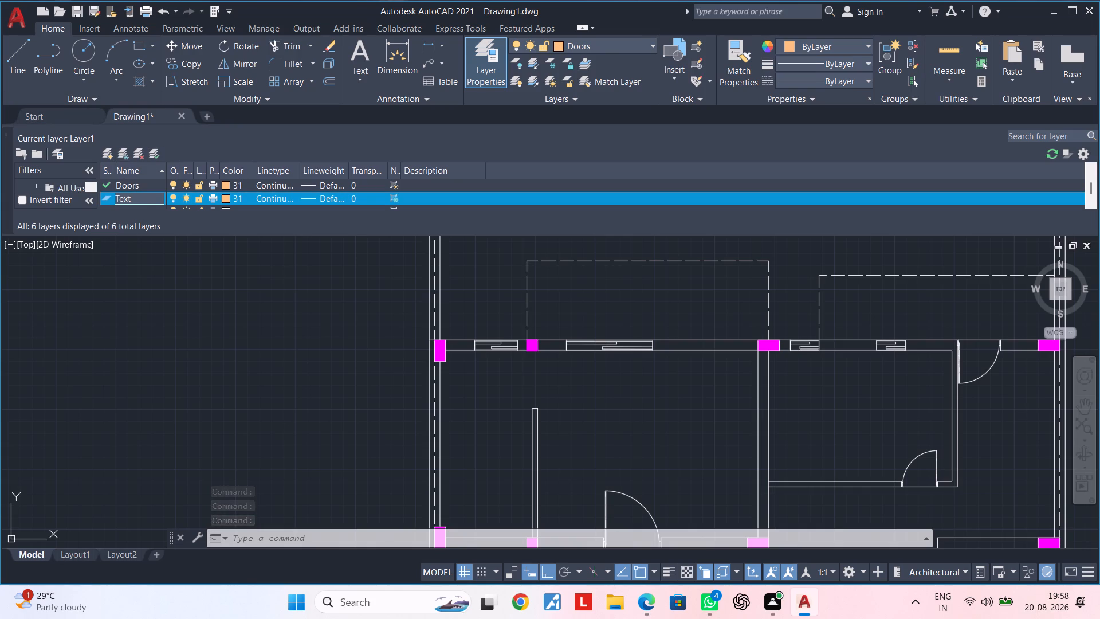
left_click(223, 199)
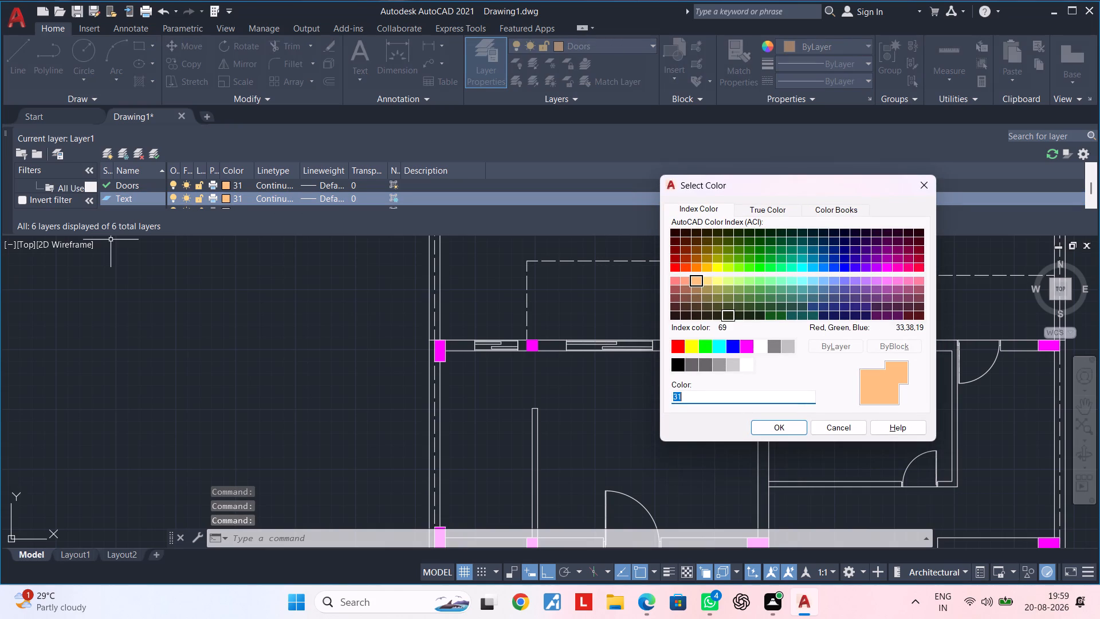
left_click(718, 370)
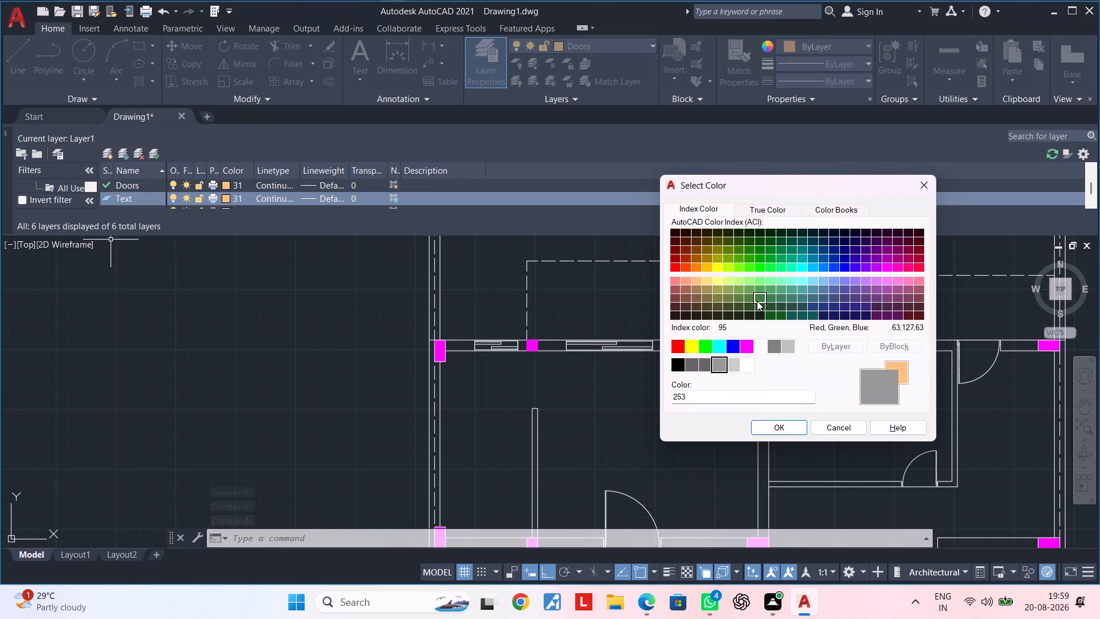
left_click(707, 266)
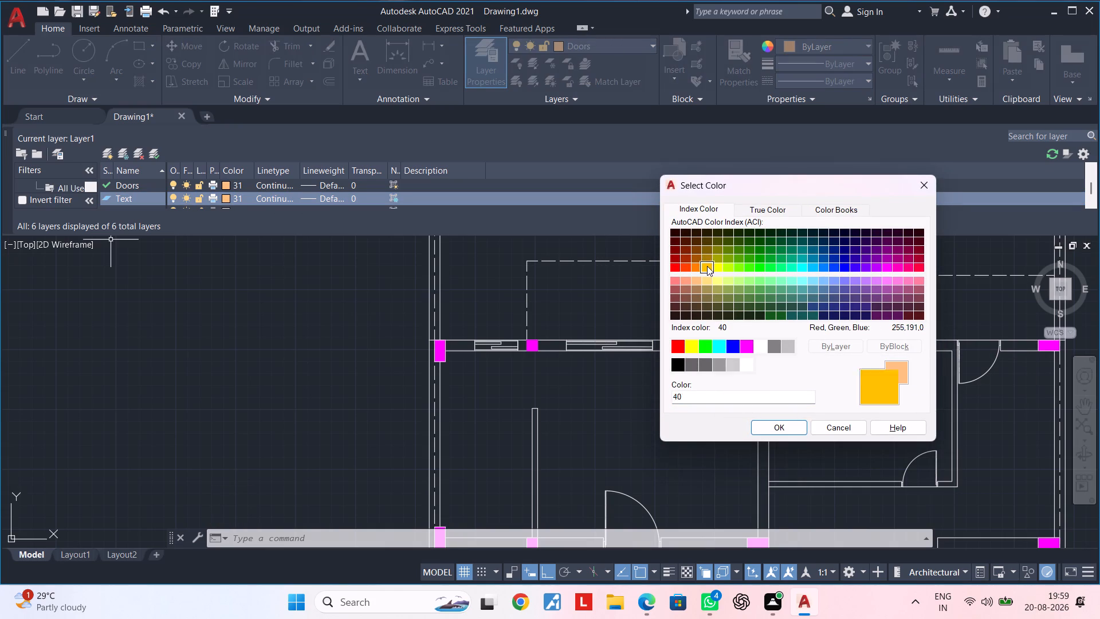
left_click(773, 431)
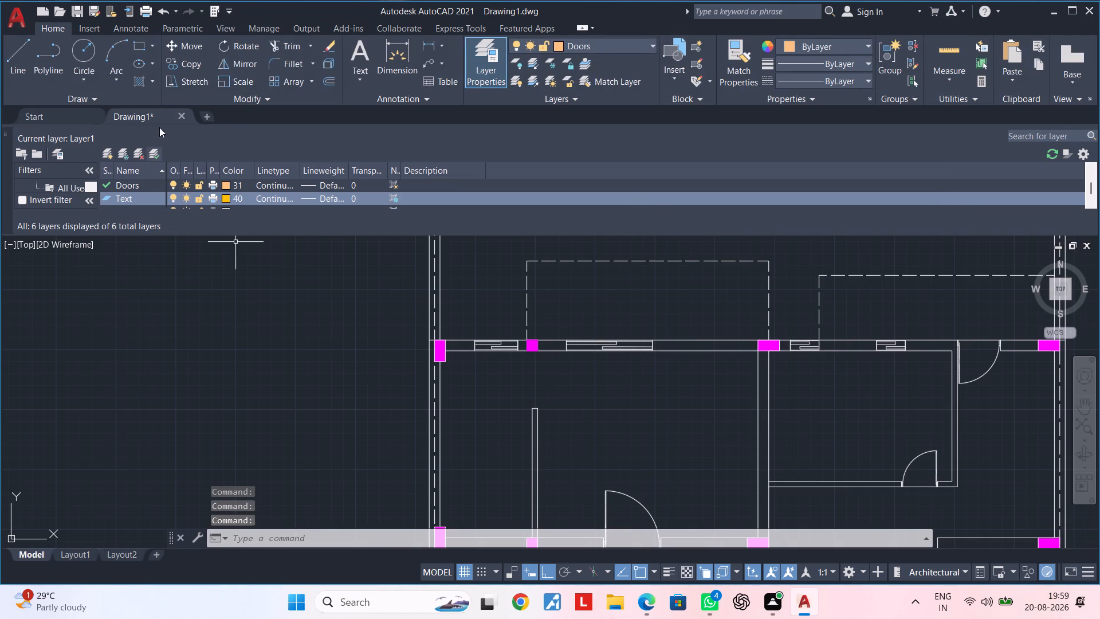
Create a new layer named Dimension, set its colour to index colour 90 (green), and close the layer manager.
left_click(126, 159)
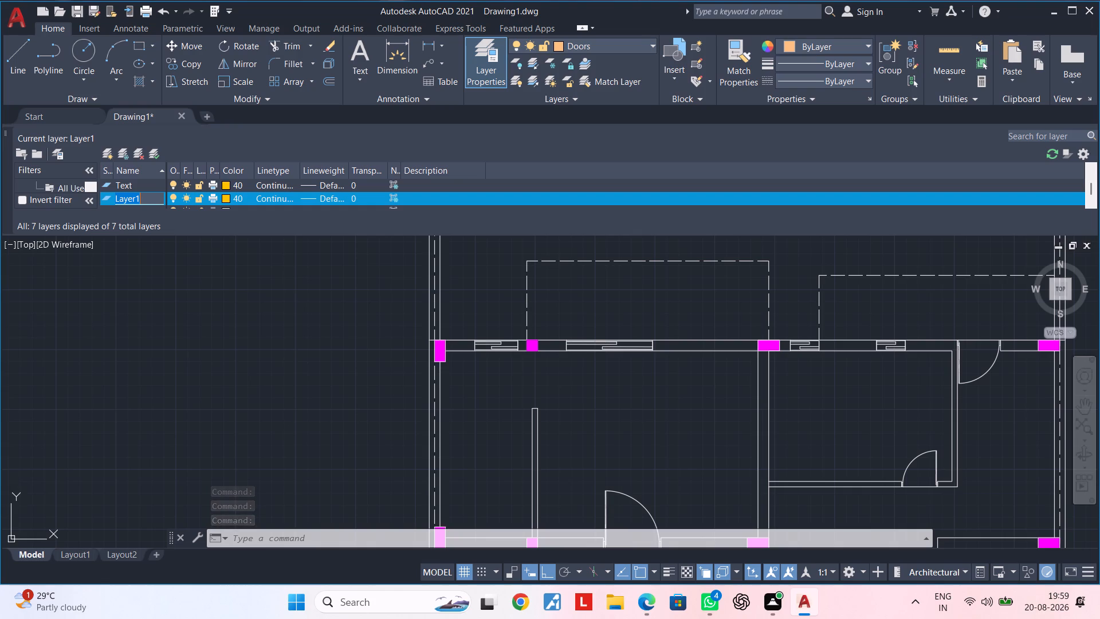
key("BackSpace")
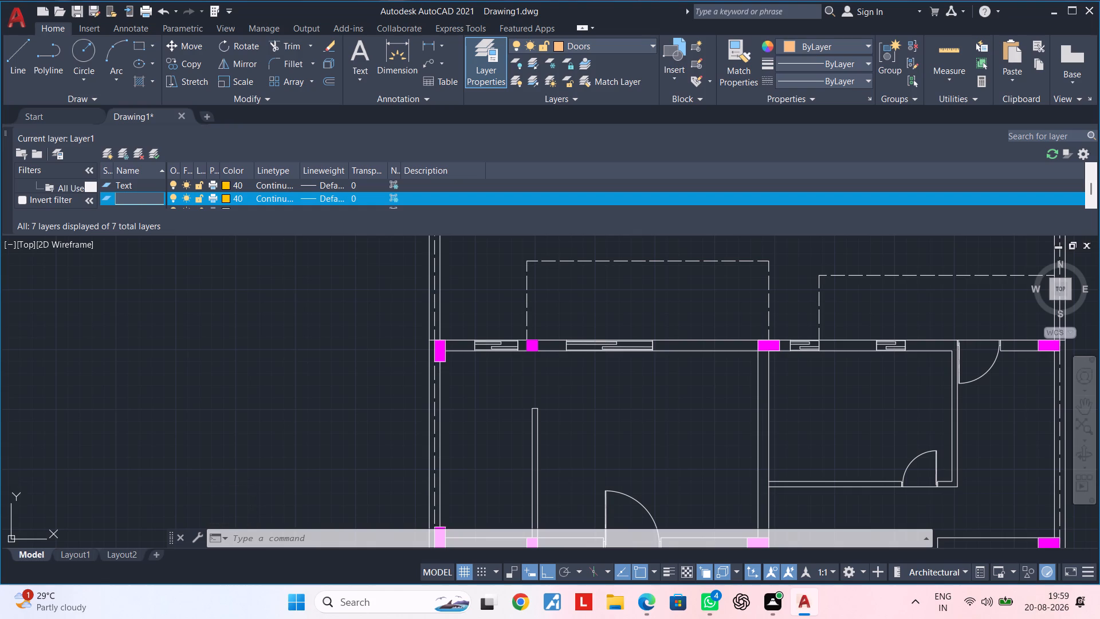
type("Dimension")
left_click(226, 200)
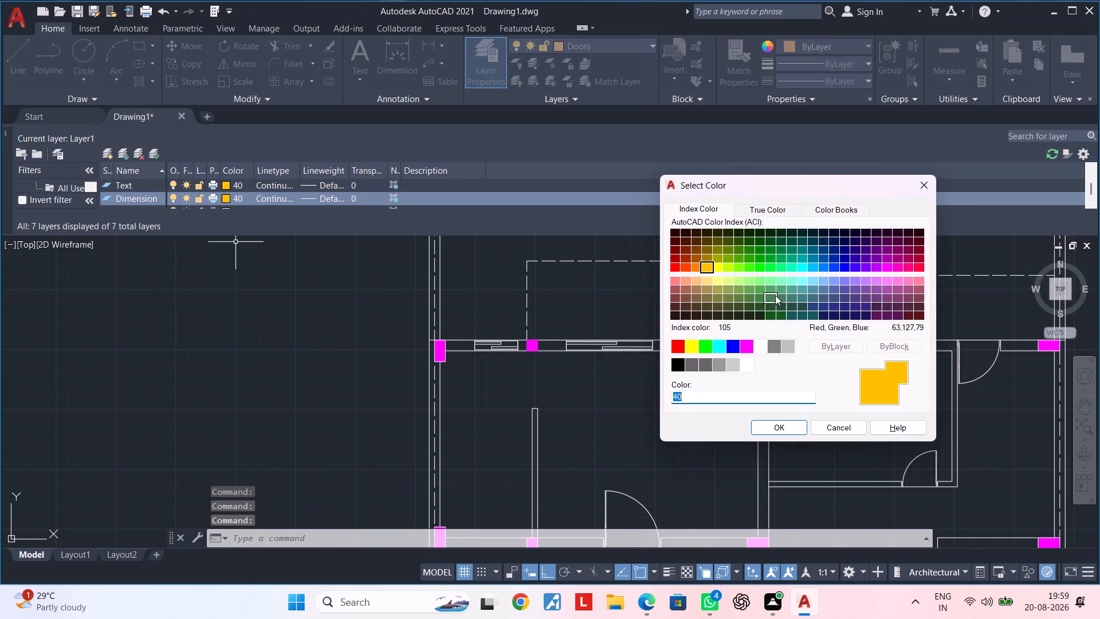
left_click(738, 269)
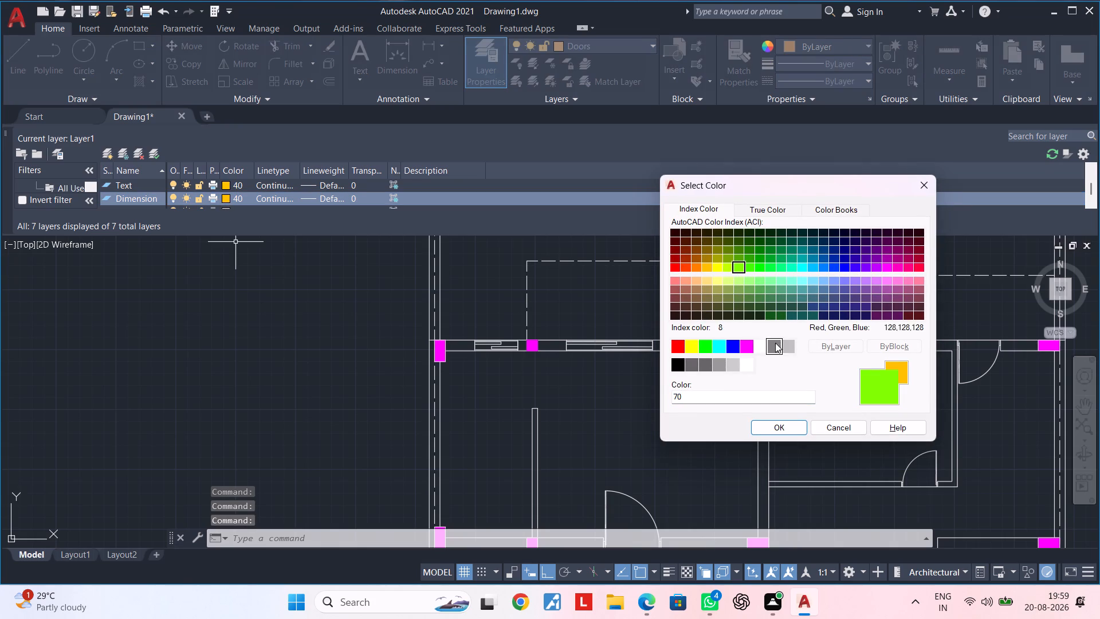
left_click(756, 268)
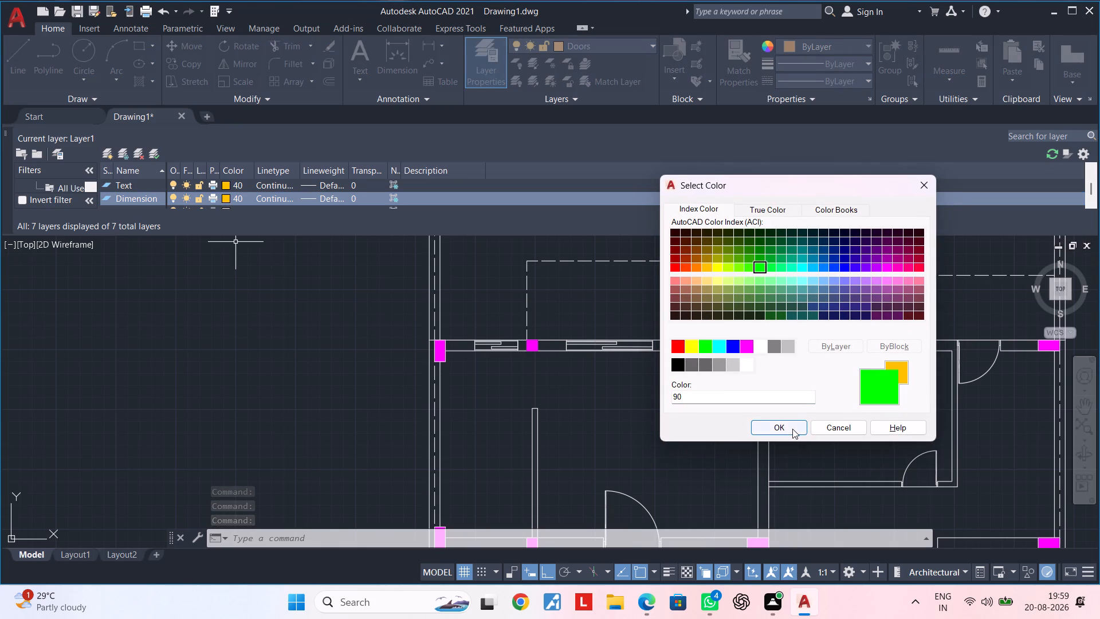
left_click(792, 429)
key("Escape")
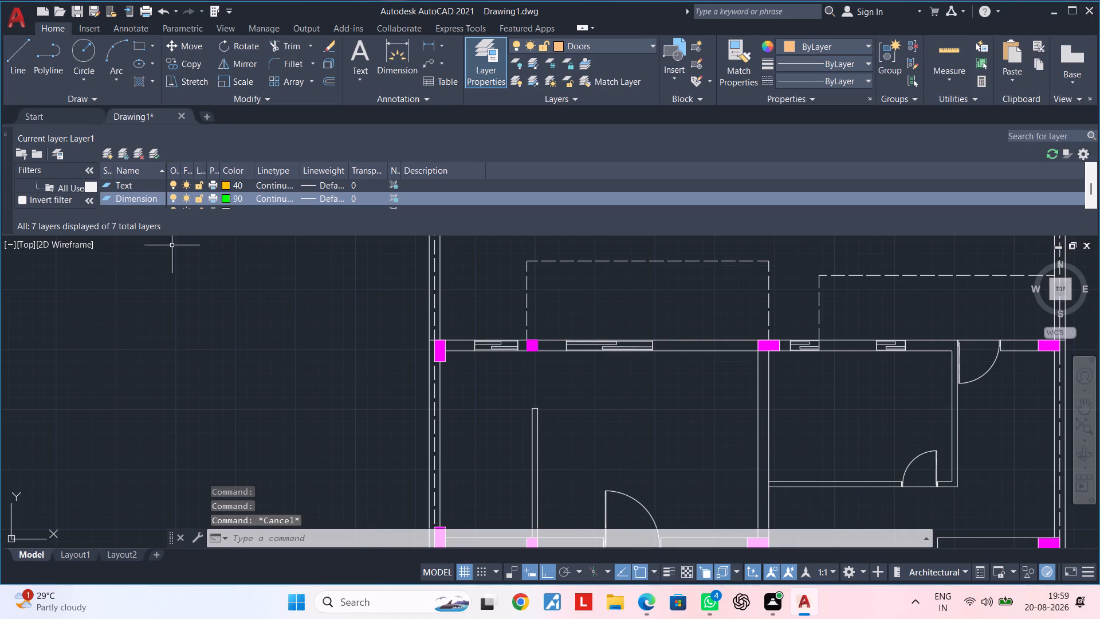
key("Escape")
key("Escape")
left_click(9, 136)
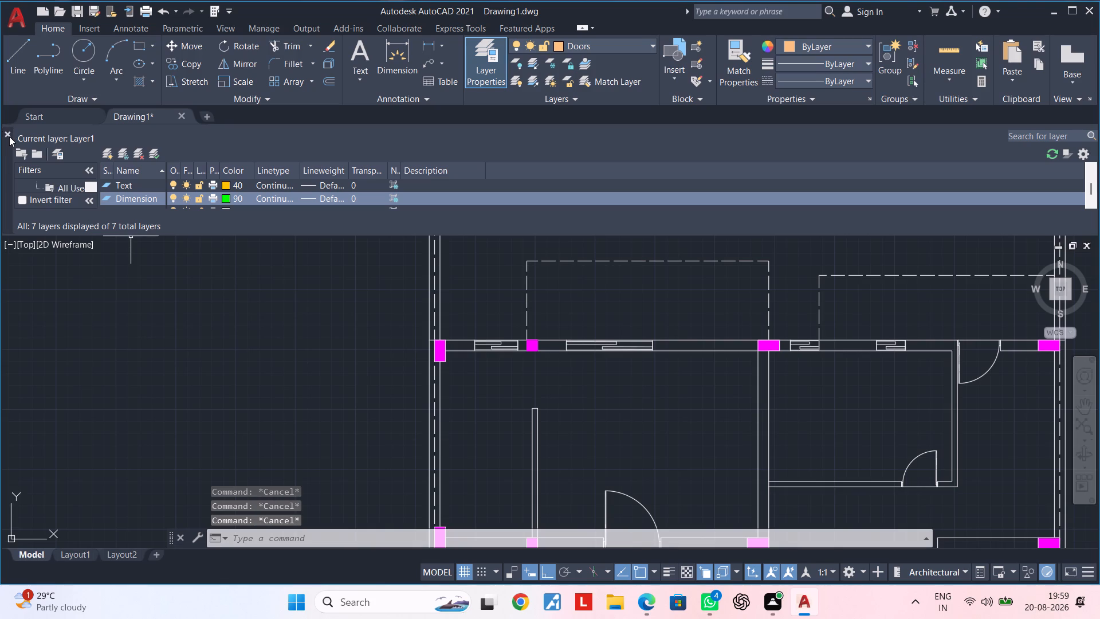
Make LINE the current layer.
left_click(577, 47)
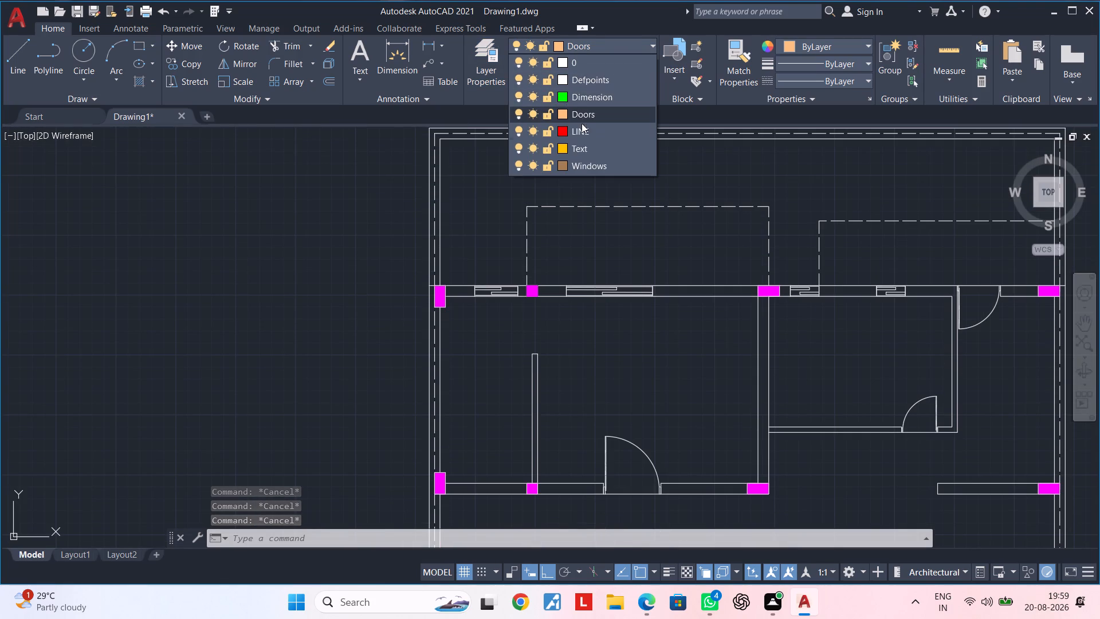
left_click(582, 126)
key("Escape")
Select both upper wall lines between the left corner column and first window, plus the left boundary wall's inner and outer lines.
middle_click(419, 322)
scroll(423, 311, "up", 2)
middle_click_drag(505, 319, 482, 341)
left_click(486, 332)
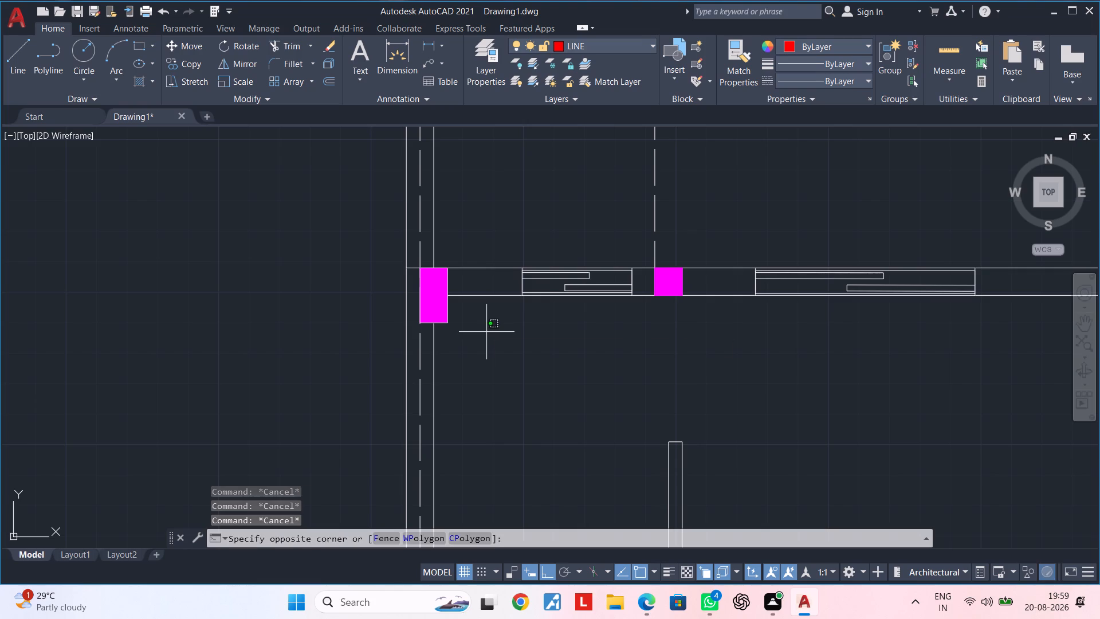
left_click(472, 252)
middle_click_drag(489, 368, 493, 314)
left_click(484, 320)
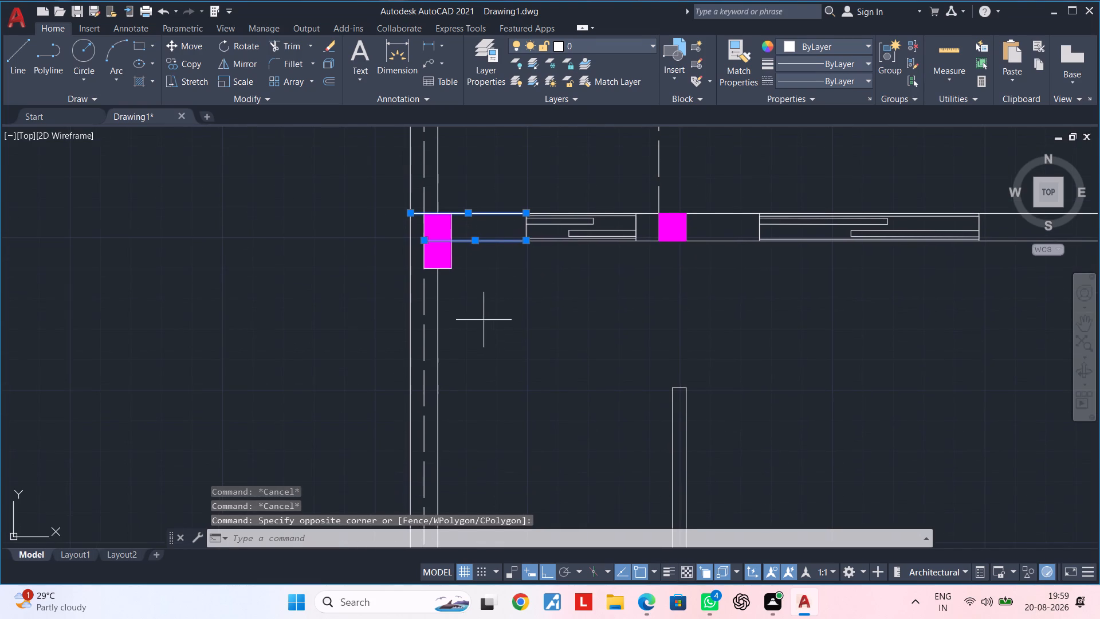
left_click(434, 326)
left_click(402, 338)
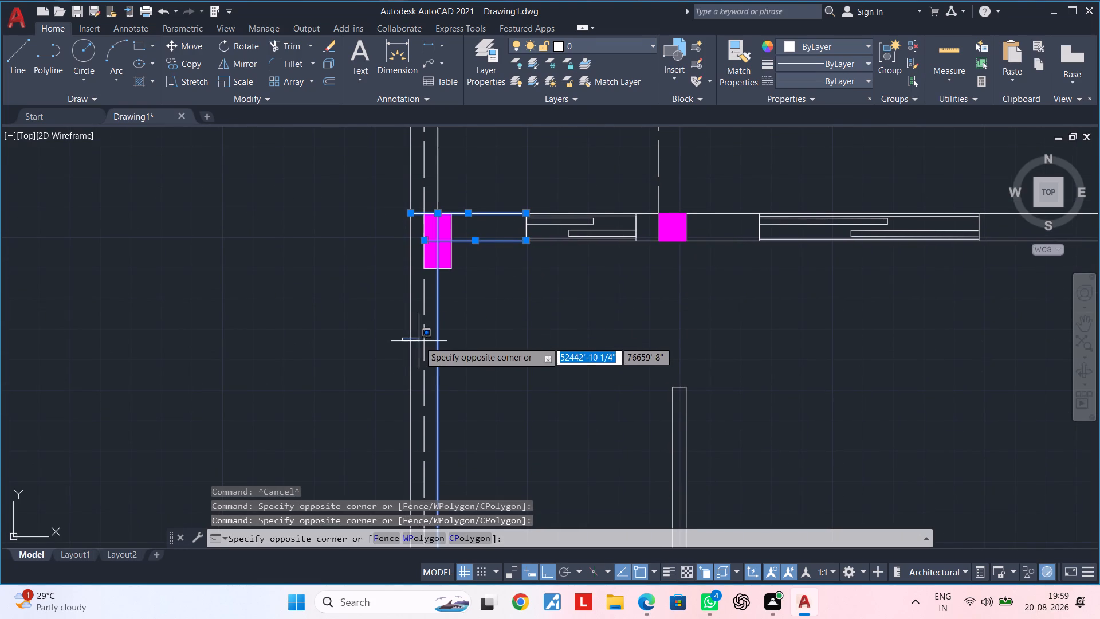
left_click(411, 341)
left_click(410, 341)
Add both upper wall lines around the second column, between the first window and the wide window, to the selection.
middle_click_drag(471, 319, 361, 369)
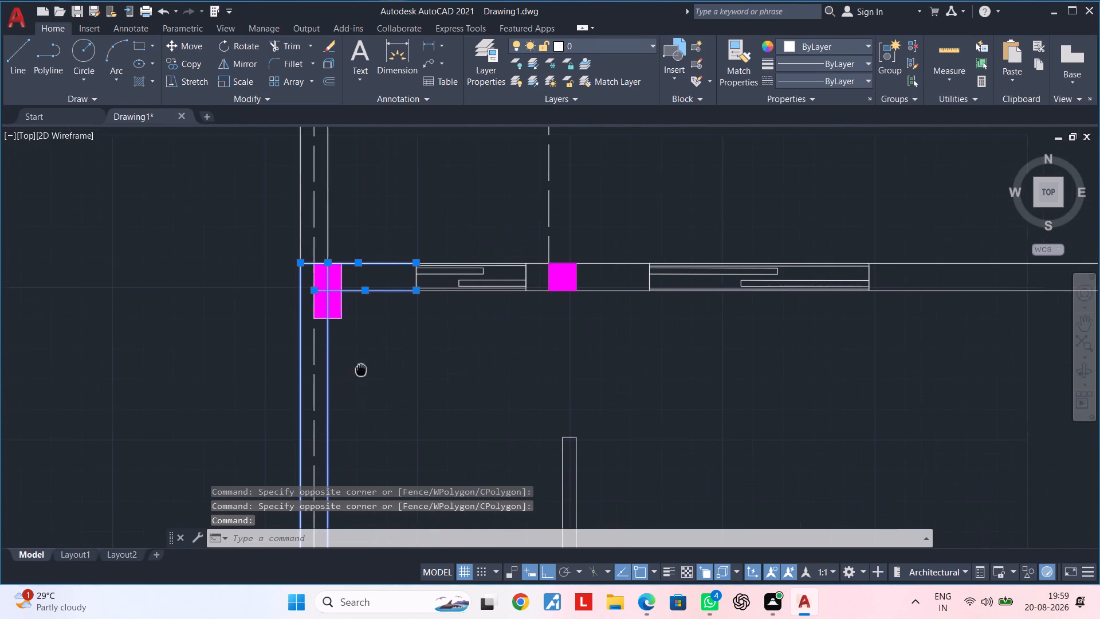
middle_click_drag(361, 369, 360, 369)
scroll(521, 304, "up", 2)
middle_click_drag(551, 304, 498, 387)
scroll(506, 381, "up", 1)
left_click(510, 381)
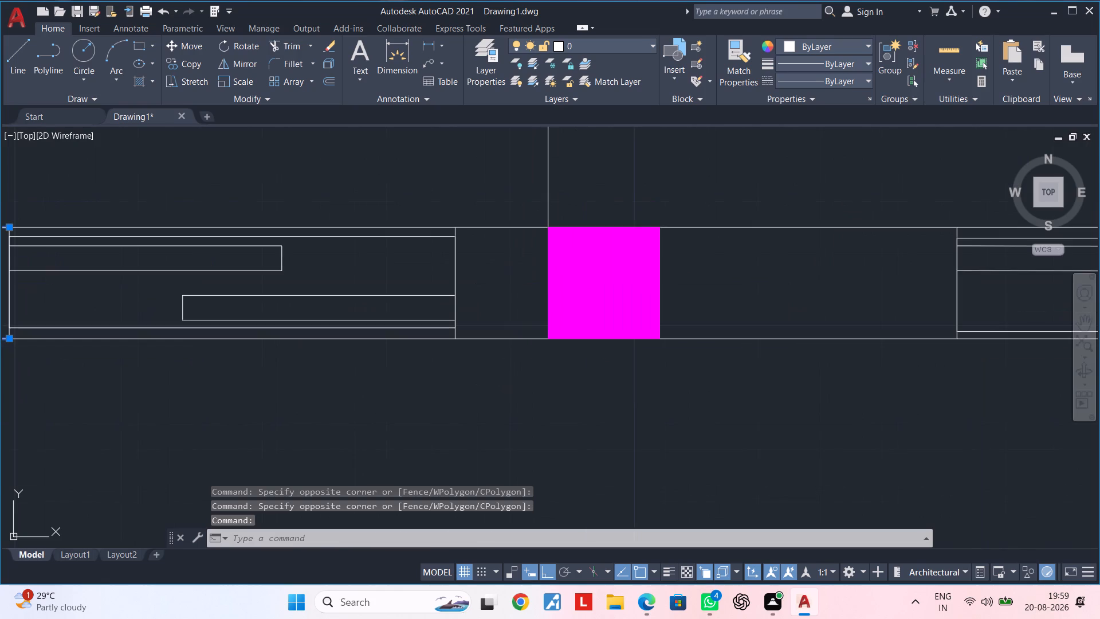
left_click(499, 216)
Add the upper wall lines between the wide window and the next small window, plus the vertical partition below the wide column, to the selection.
scroll(576, 369, "down", 1)
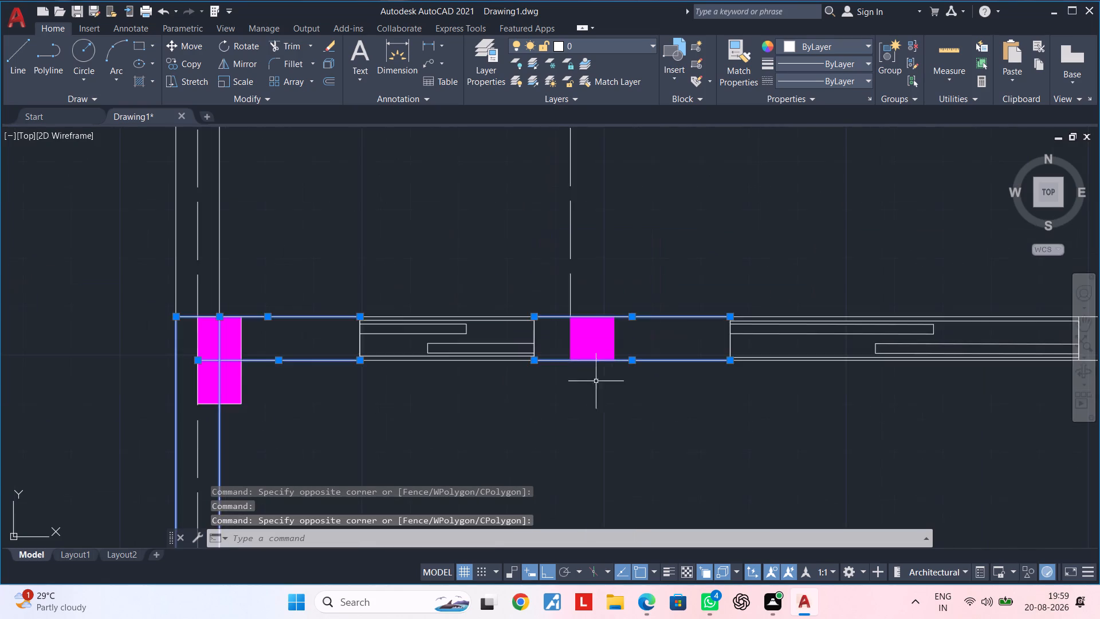
scroll(596, 381, "down", 2)
middle_click_drag(720, 401, 462, 391)
middle_click_drag(728, 397, 604, 399)
left_click(690, 419)
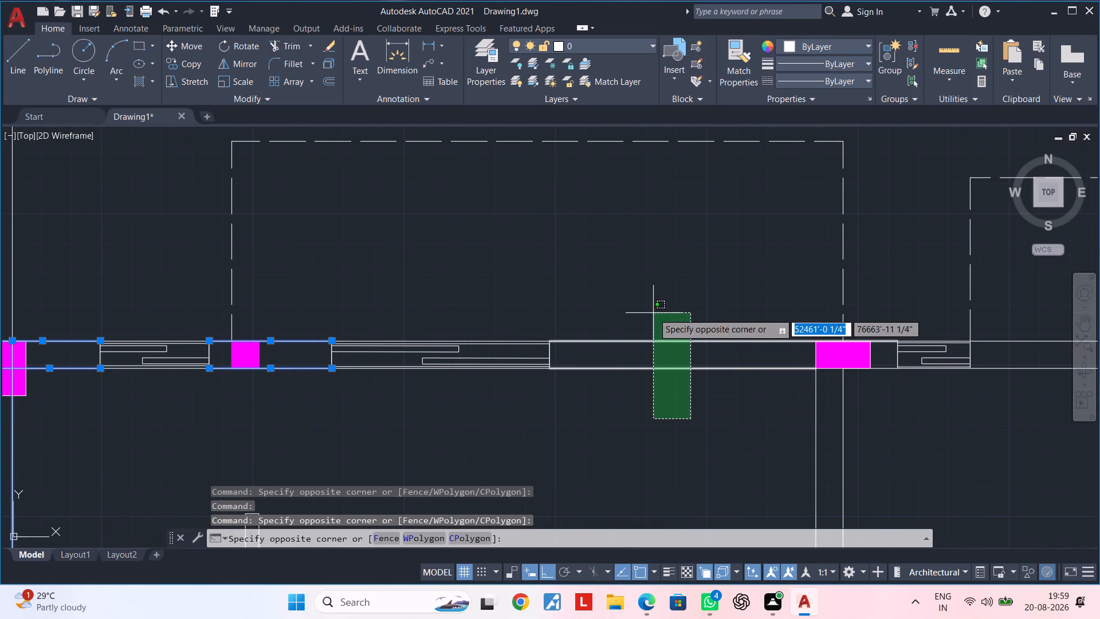
left_click(653, 313)
middle_click_drag(757, 445, 530, 403)
left_click(703, 402)
left_click(532, 417)
middle_click_drag(771, 410, 742, 419)
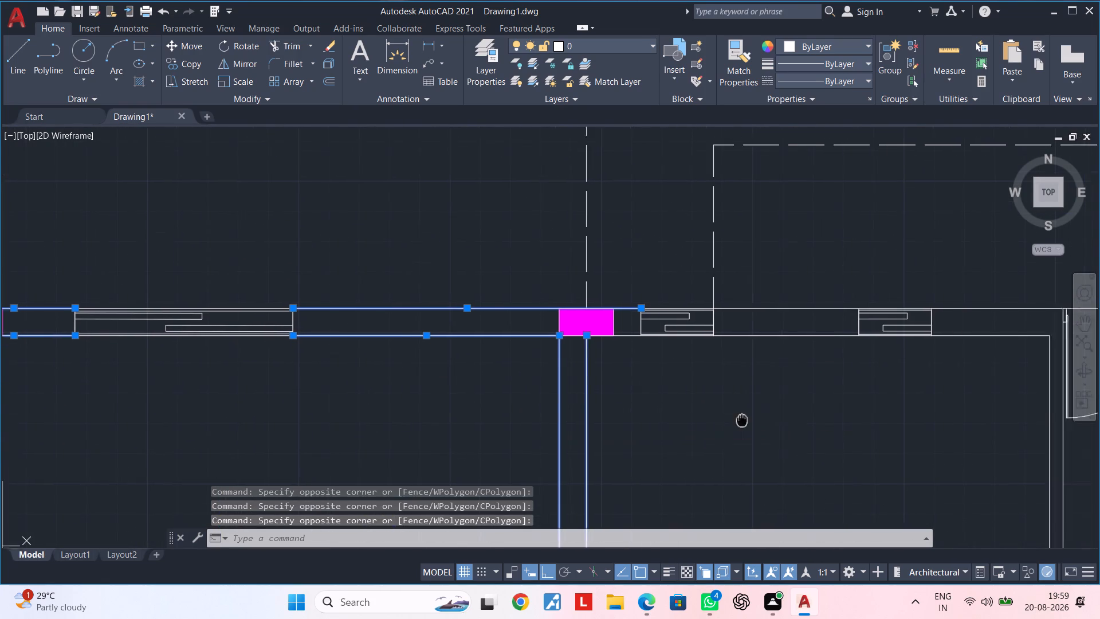
middle_click_drag(742, 419, 622, 434)
scroll(503, 369, "up", 3)
left_click_drag(517, 365, 518, 358)
left_click(501, 254)
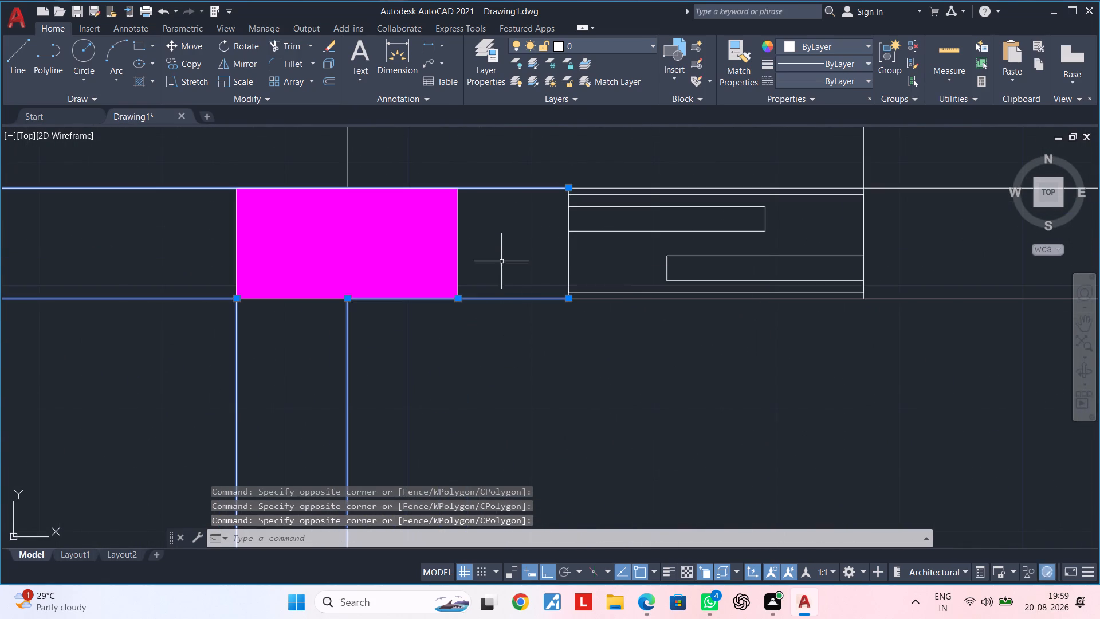
Add the upper wall lines between the small windows and onward to the door, plus the vertical wall beside that door, to the selection.
scroll(581, 362, "down", 3)
middle_click_drag(631, 367, 509, 375)
left_click(592, 375)
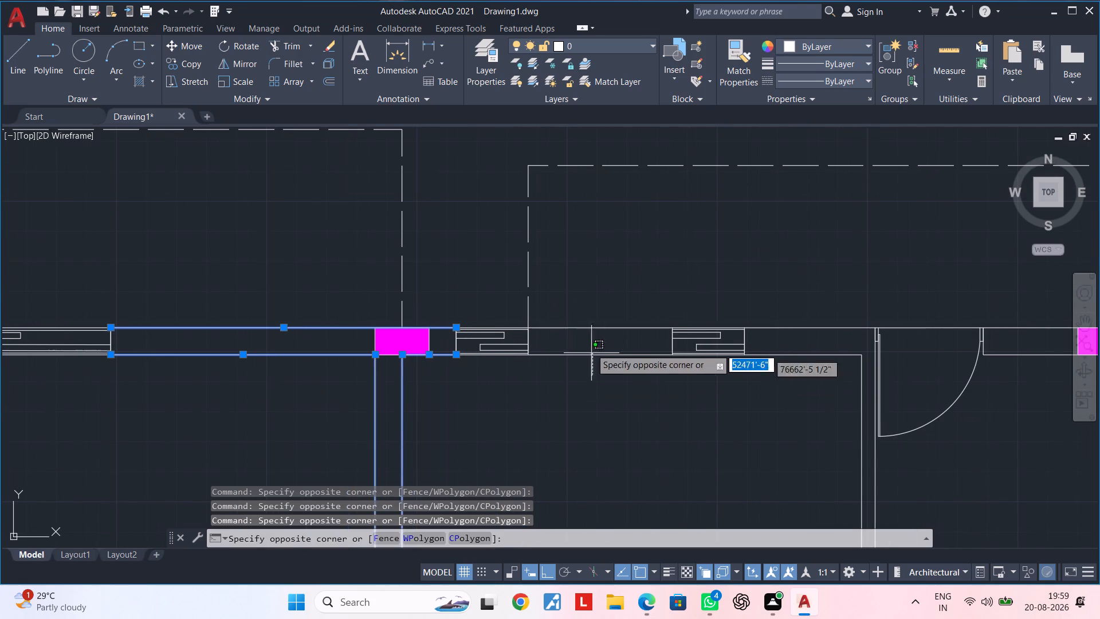
left_click(587, 306)
middle_click_drag(634, 386, 484, 392)
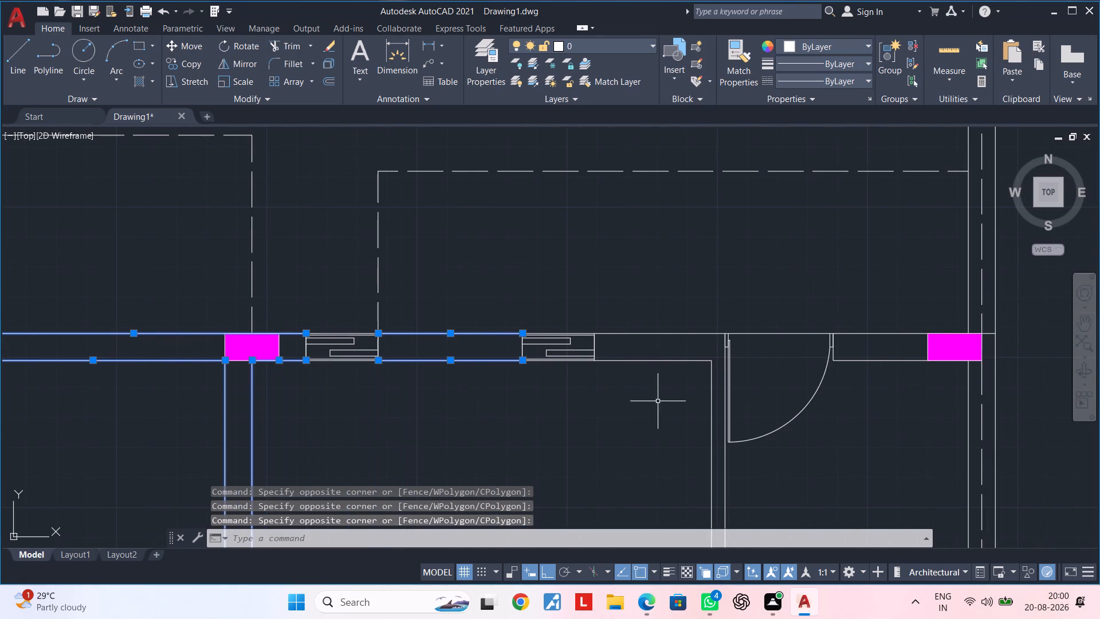
left_click_drag(663, 401, 662, 395)
left_click(627, 286)
middle_click_drag(675, 437, 545, 413)
middle_click_drag(626, 477, 616, 375)
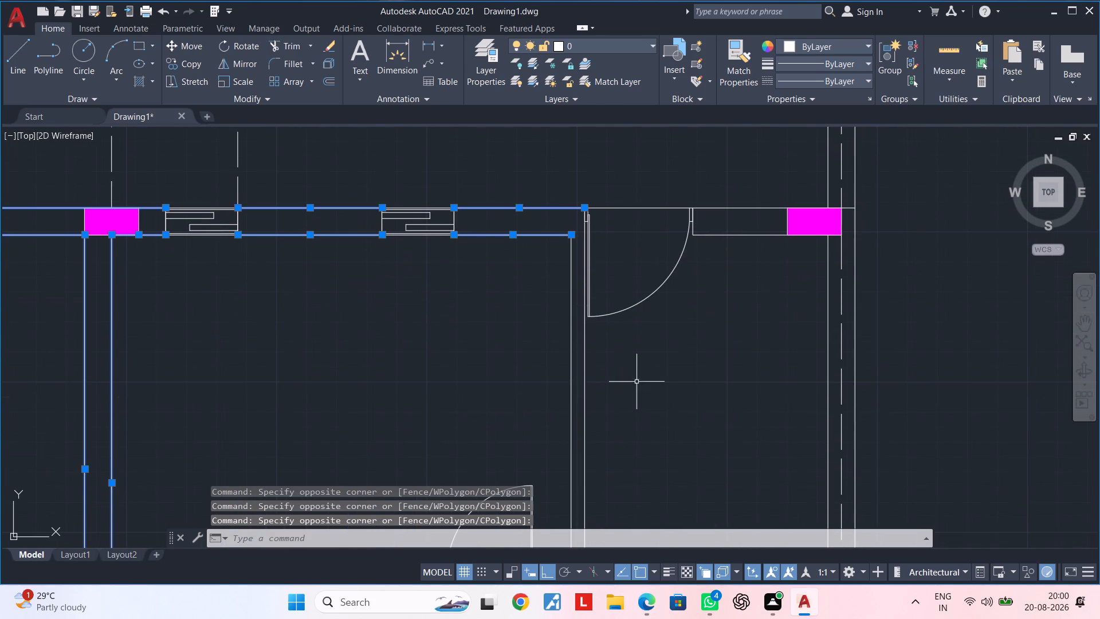
left_click_drag(643, 385, 632, 389)
left_click(508, 405)
Add the upper wall lines between the door and right corner column, plus the right boundary wall's inner and outer lines, to the selection.
middle_click_drag(634, 390, 543, 448)
middle_click_drag(638, 393, 596, 469)
scroll(636, 404, "up", 1)
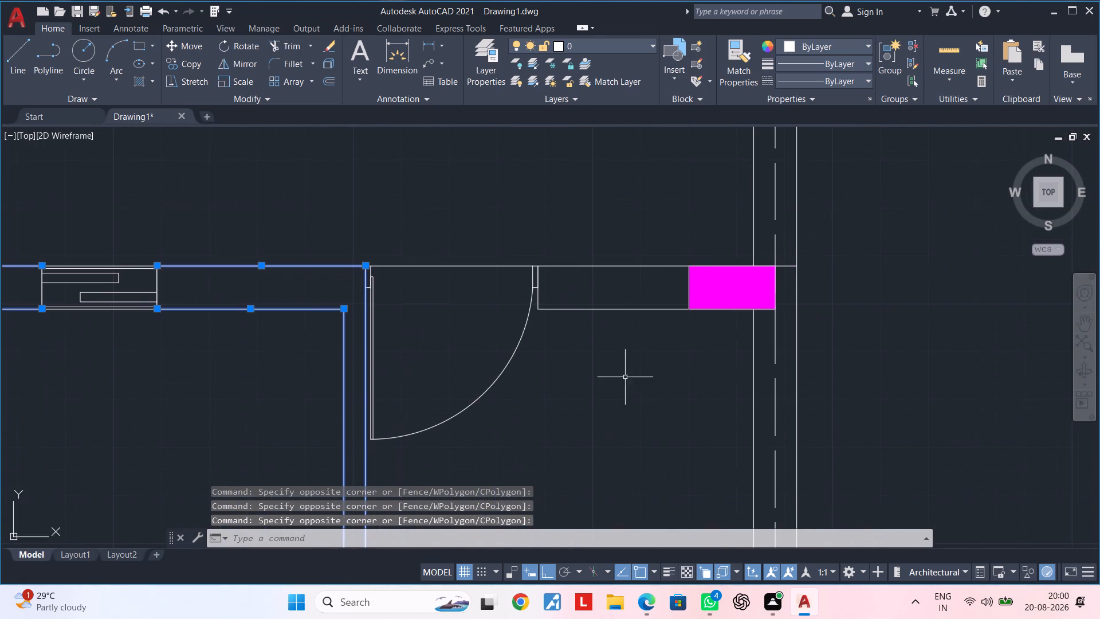
left_click_drag(625, 377, 624, 371)
left_click(600, 226)
middle_click_drag(632, 449, 580, 348)
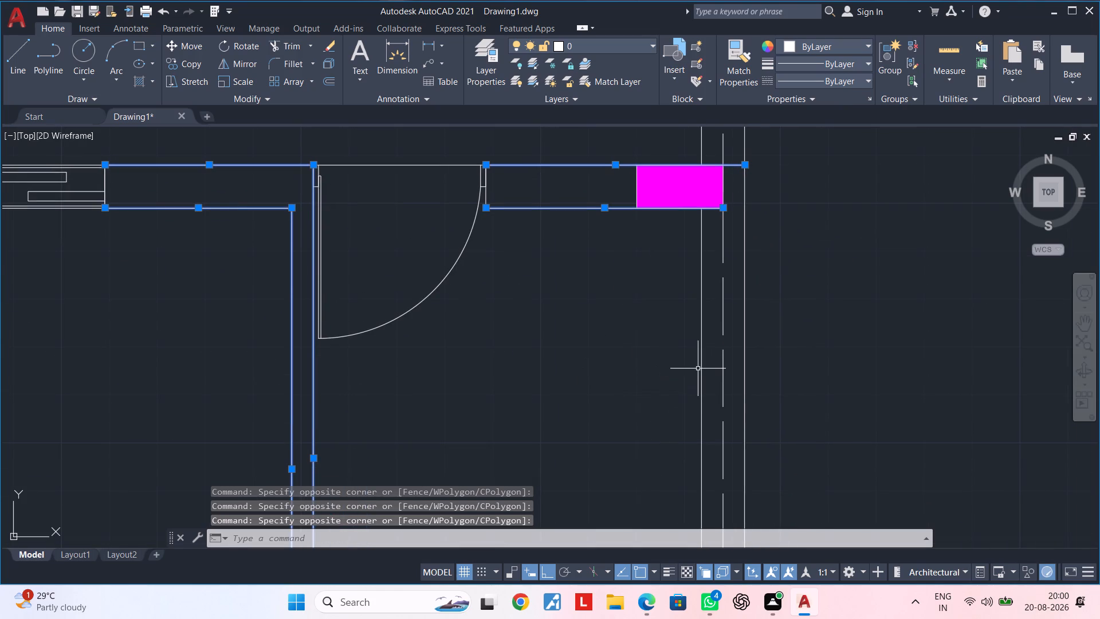
left_click(701, 363)
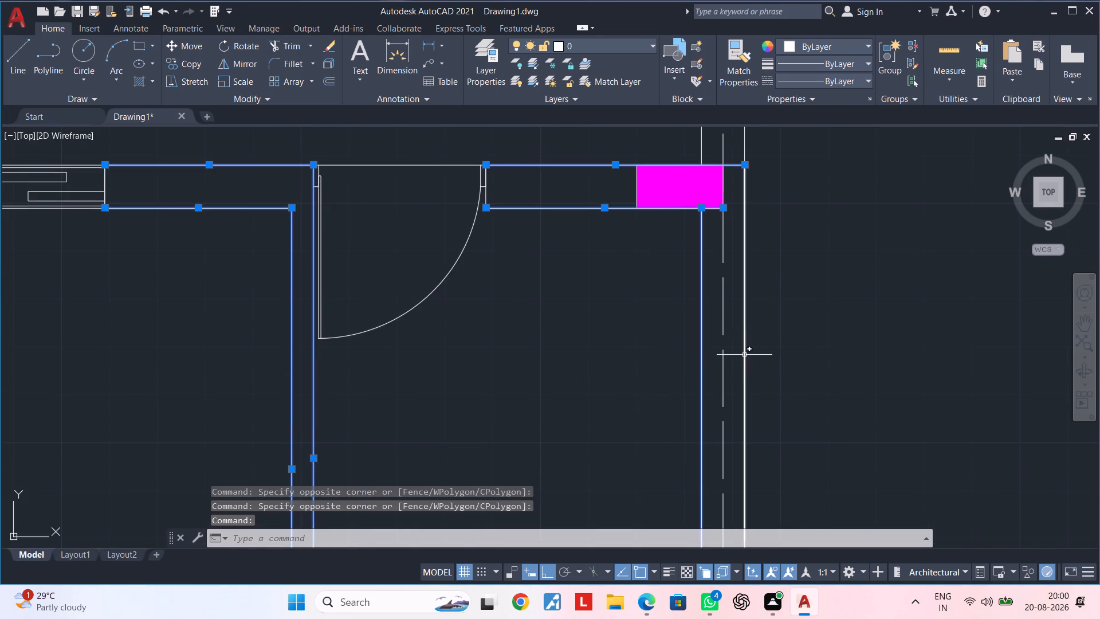
left_click(744, 355)
Add the horizontal wall lines on both sides of the small upper-right room's lower door, including the right segment's end line, to the selection.
scroll(614, 405, "down", 3)
middle_click_drag(601, 417, 625, 283)
middle_click_drag(466, 393, 554, 387)
scroll(560, 381, "up", 2)
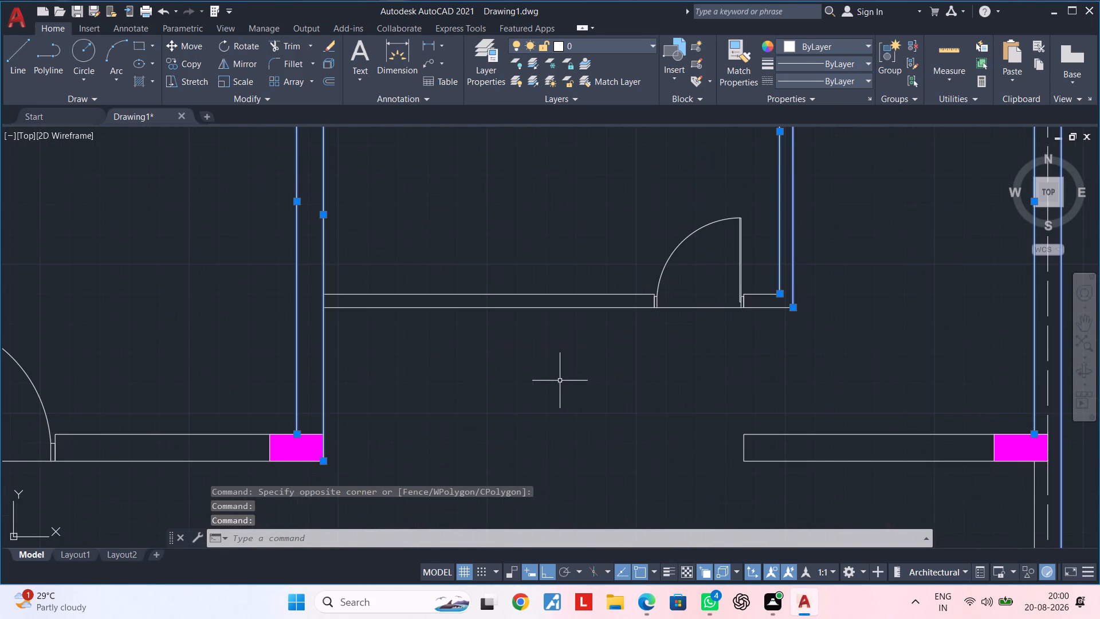
left_click_drag(560, 381, 557, 373)
left_click(501, 239)
scroll(771, 343, "up", 1)
middle_click_drag(767, 327, 730, 400)
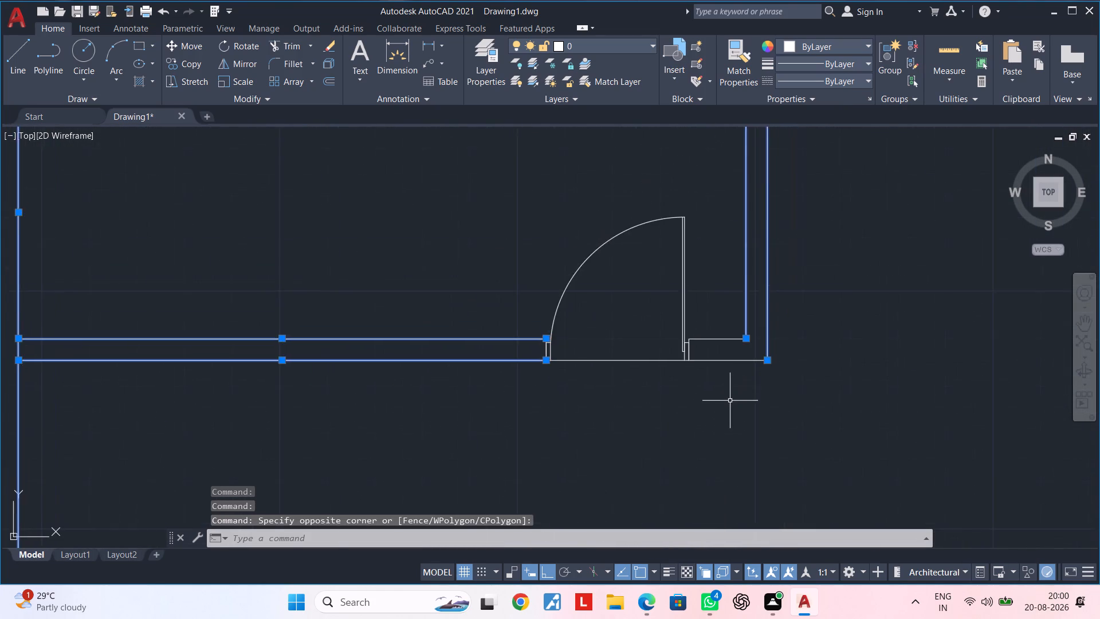
scroll(737, 397, "up", 2)
left_click(746, 406)
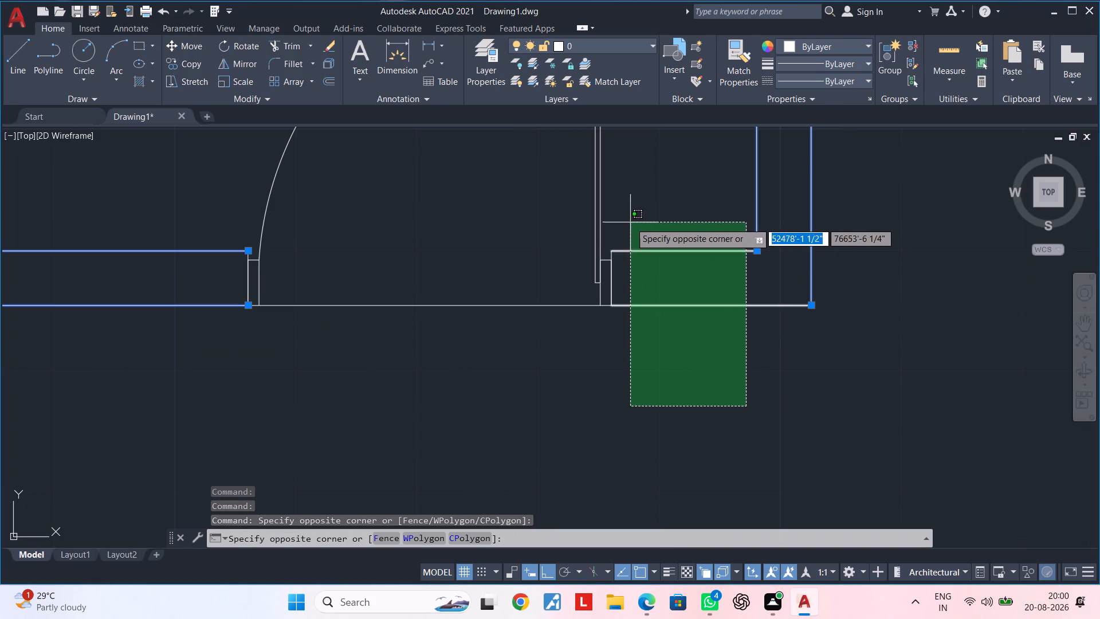
scroll(622, 231, "up", 2)
left_click(622, 231)
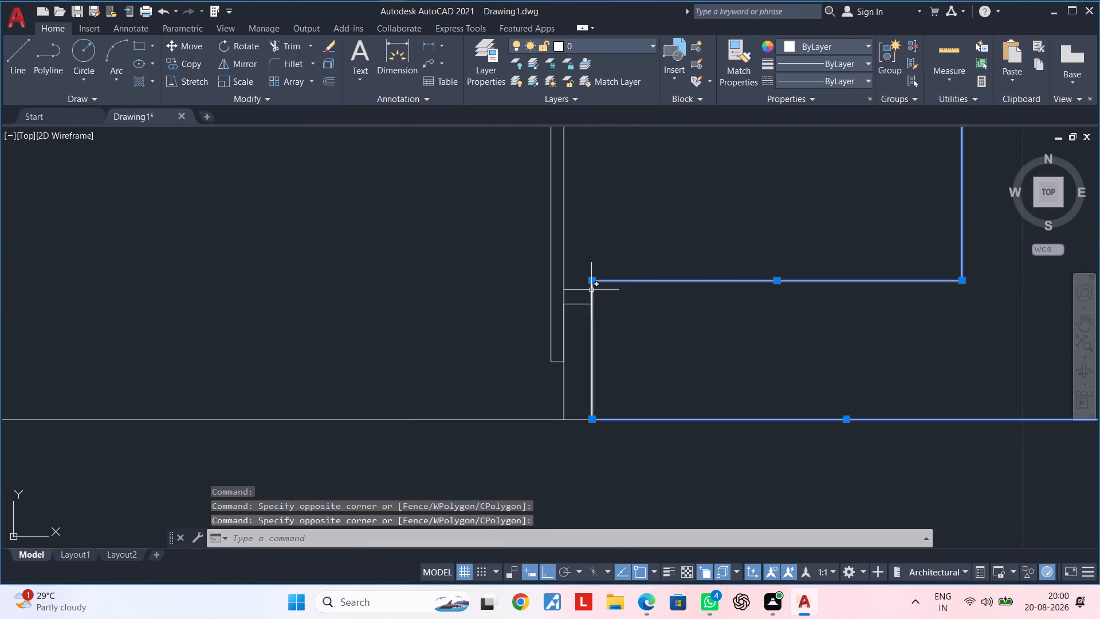
left_click(591, 290)
Add the horizontal wall lines on both sides of the upper-left area's door, plus the vertical partition above the small column, to the selection.
scroll(628, 318, "down", 3)
middle_click_drag(501, 412, 755, 367)
scroll(585, 380, "down", 2)
middle_click_drag(517, 395, 831, 290)
middle_click_drag(714, 375, 924, 297)
left_click(659, 404)
left_click(615, 258)
middle_click_drag(472, 403, 564, 383)
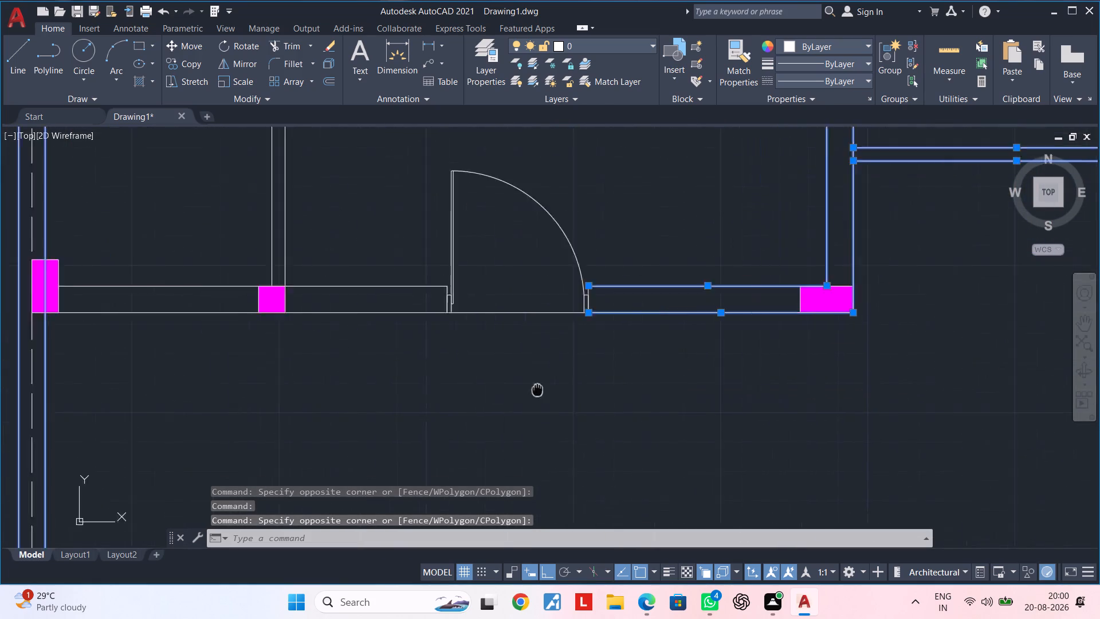
middle_click_drag(564, 383, 806, 355)
left_click(661, 363)
left_click(638, 224)
middle_click_drag(544, 389, 564, 546)
scroll(564, 546, "up", 1)
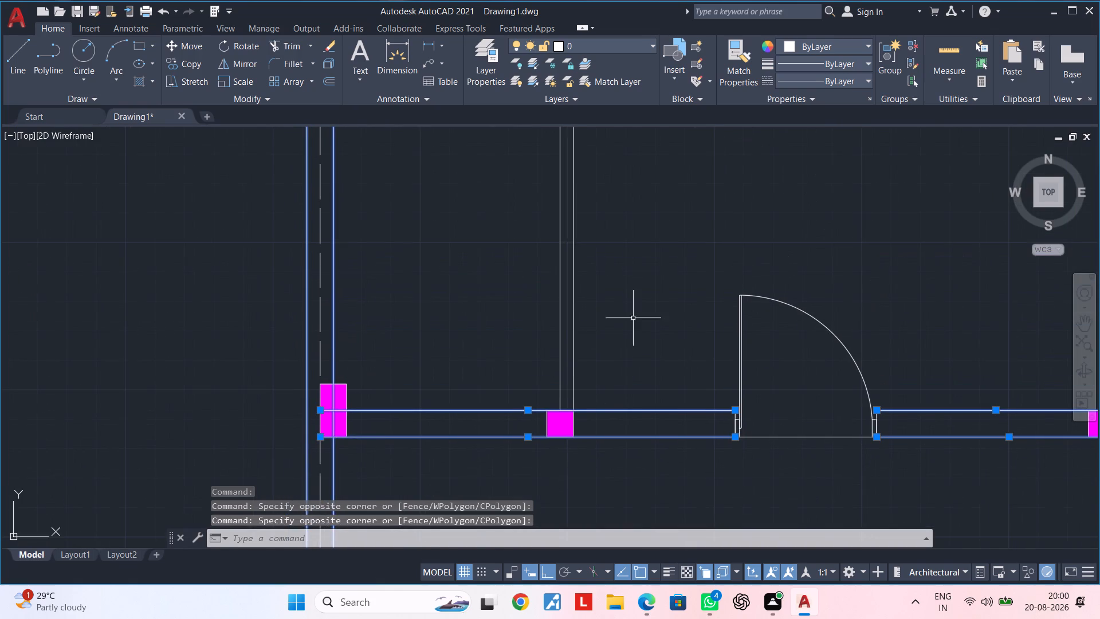
left_click(638, 305)
left_click(524, 322)
Add the short wall by the right boundary, the long wall below it, and the boundary's inner line between them to the selection.
scroll(522, 326, "down", 2)
middle_click_drag(532, 403, 539, 257)
middle_click_drag(834, 285, 531, 322)
left_click(678, 307)
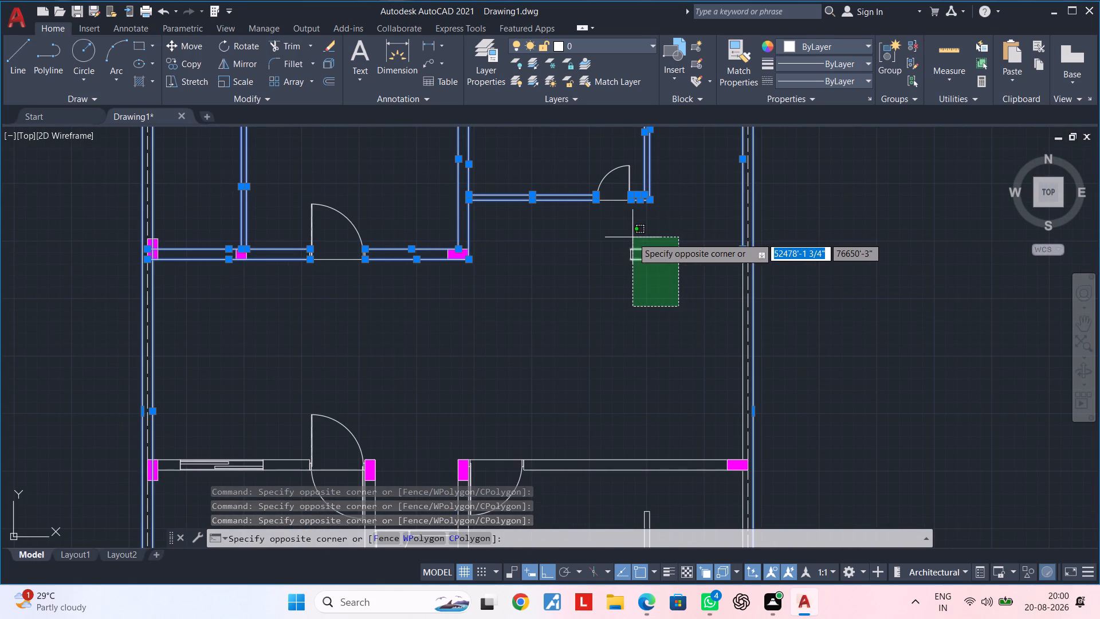
left_click(618, 237)
middle_click_drag(604, 359, 635, 232)
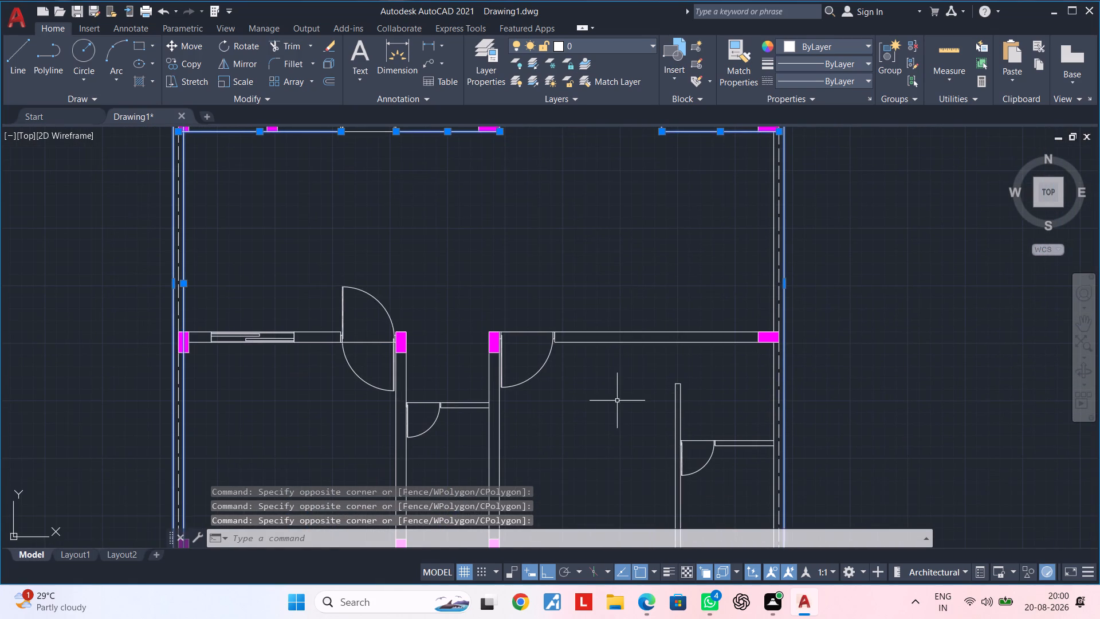
middle_click_drag(618, 397, 597, 457)
left_click(614, 443)
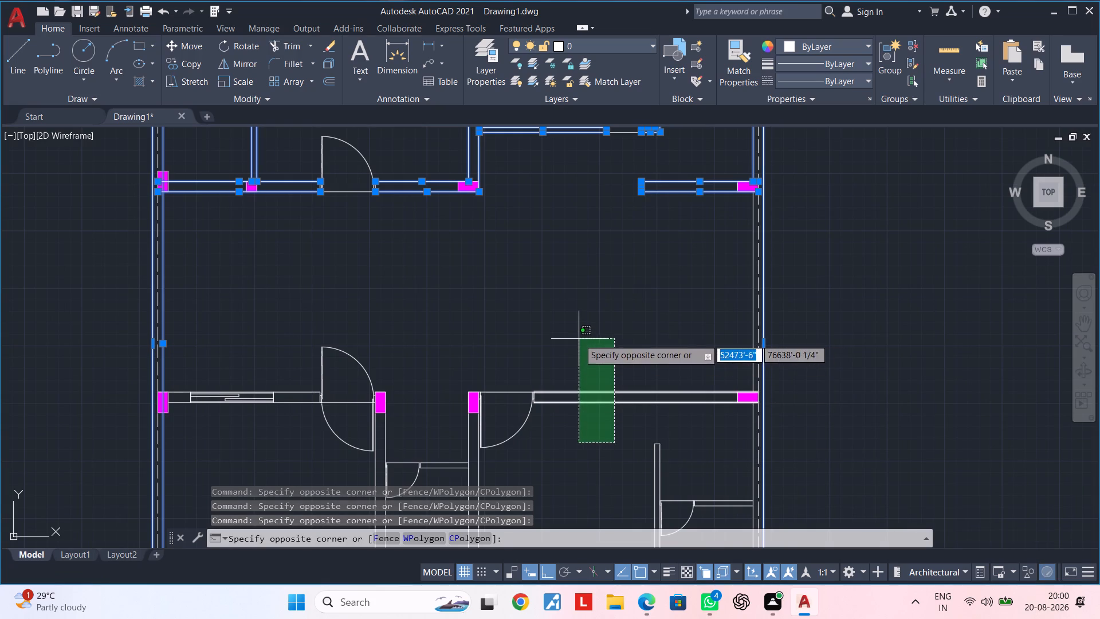
left_click(579, 339)
middle_click_drag(651, 318, 594, 350)
scroll(677, 331, "up", 1)
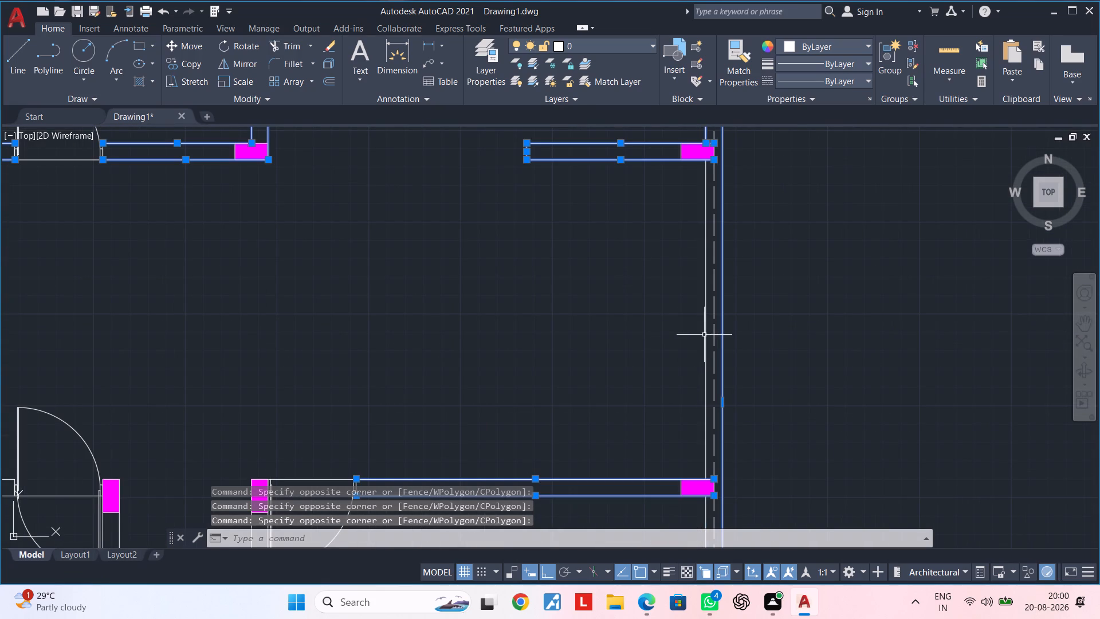
left_click(705, 332)
Add the lower-right room's boundary inner line, its vertical partition, and the short wall beside its small door to the selection.
scroll(621, 346, "down", 1)
middle_click_drag(620, 351, 612, 250)
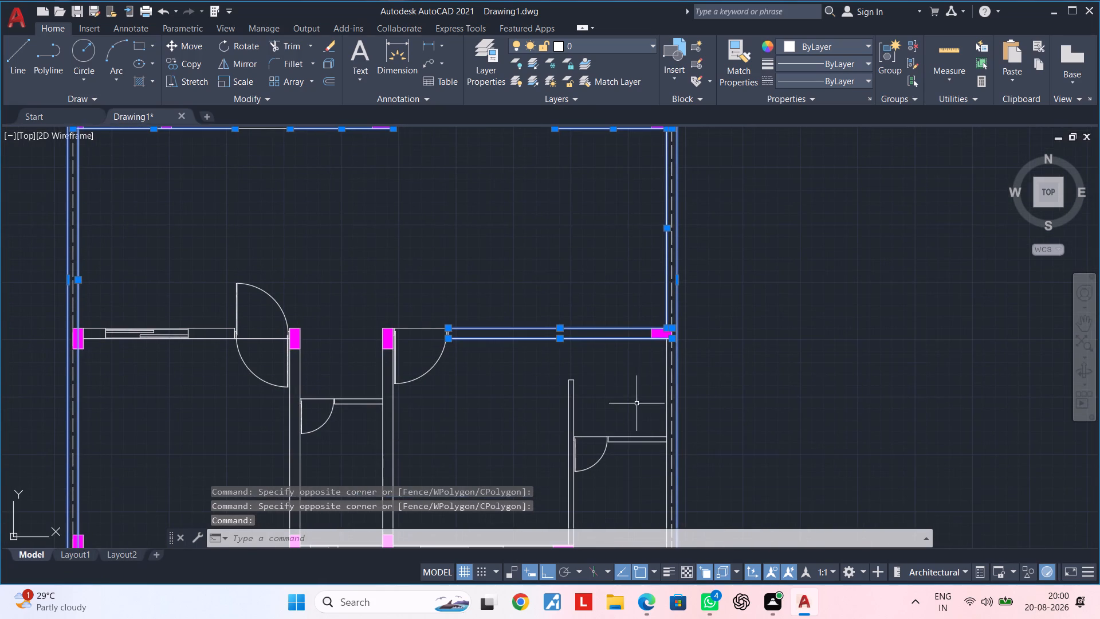
middle_click_drag(617, 389, 627, 329)
scroll(686, 339, "up", 2)
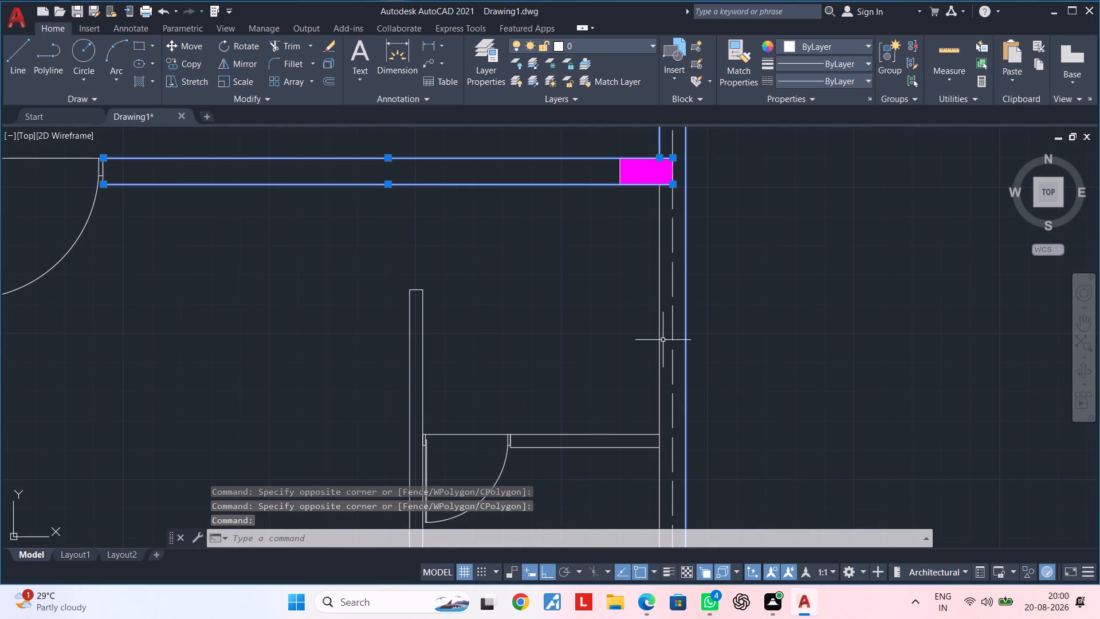
left_click(659, 338)
scroll(579, 338, "down", 1)
middle_click_drag(566, 344, 586, 315)
left_click(586, 314)
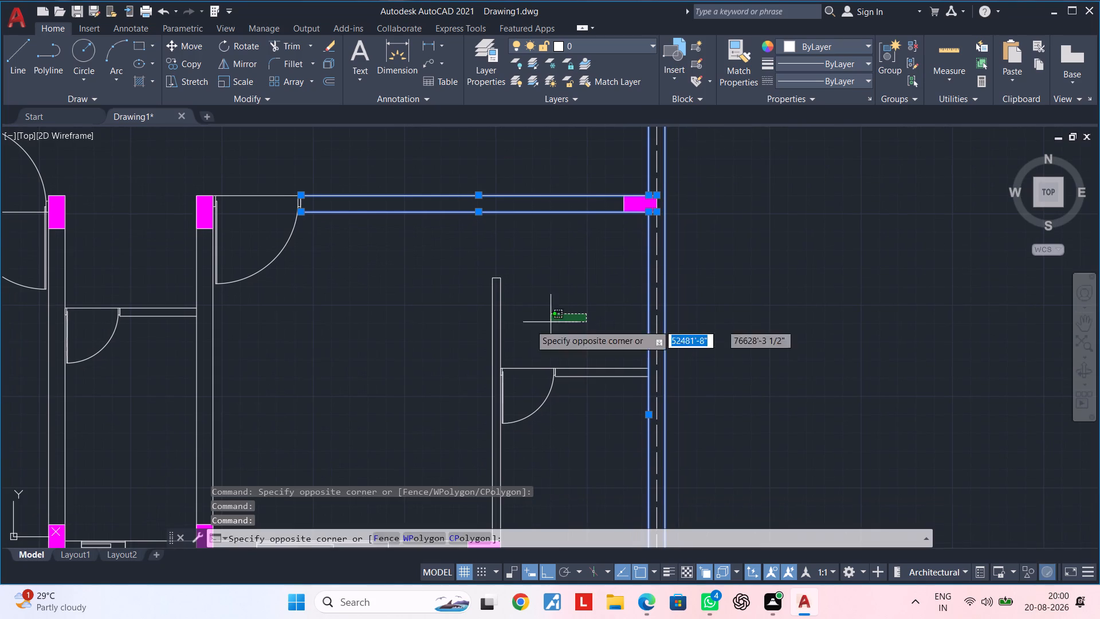
left_click(413, 327)
left_click(583, 408)
scroll(571, 337, "up", 3)
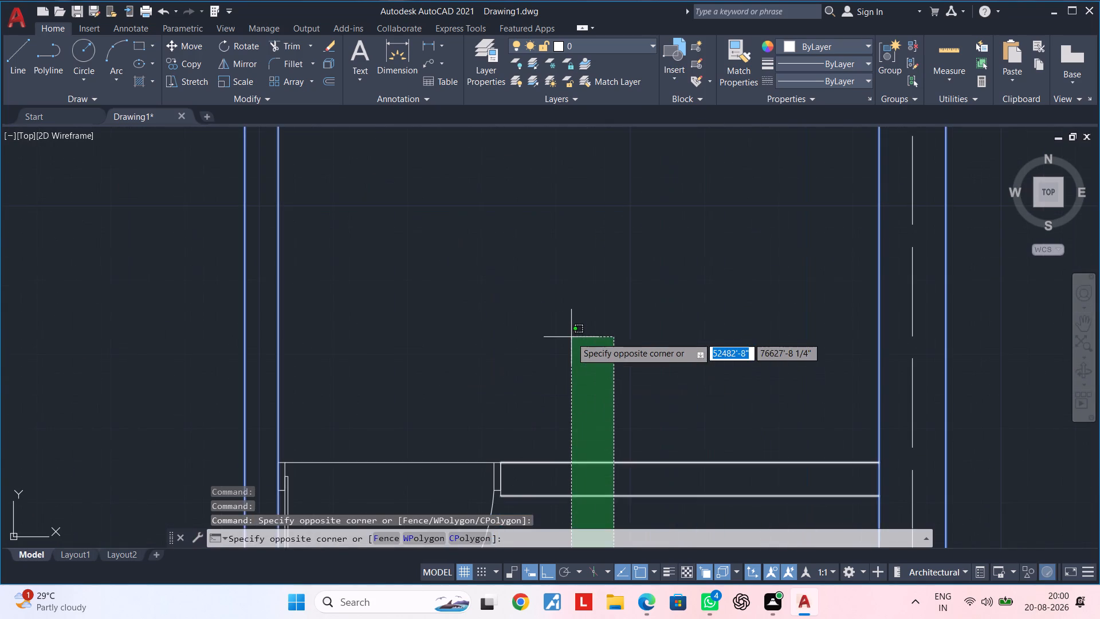
left_click(571, 337)
Add the lower-right room's short offset vertical line and both horizontal wall lines left of its small window to the selection.
scroll(568, 376, "down", 3)
middle_click_drag(571, 380, 592, 274)
scroll(578, 331, "up", 1)
scroll(560, 428, "down", 1)
middle_click_drag(560, 410, 574, 243)
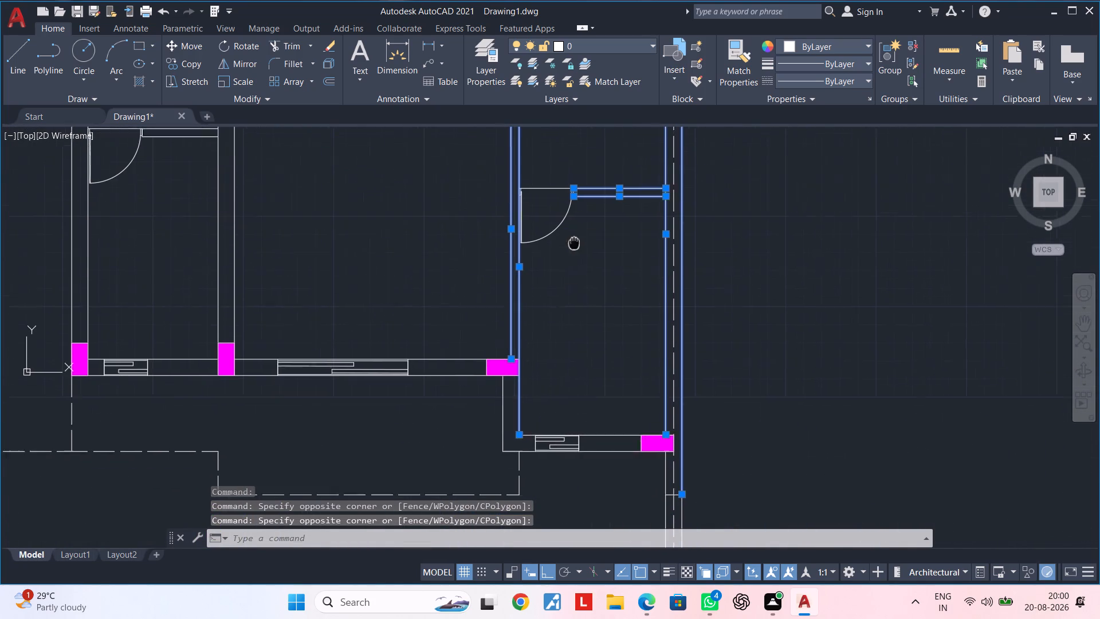
middle_click_drag(574, 243, 576, 234)
scroll(508, 427, "up", 2)
left_click(497, 413)
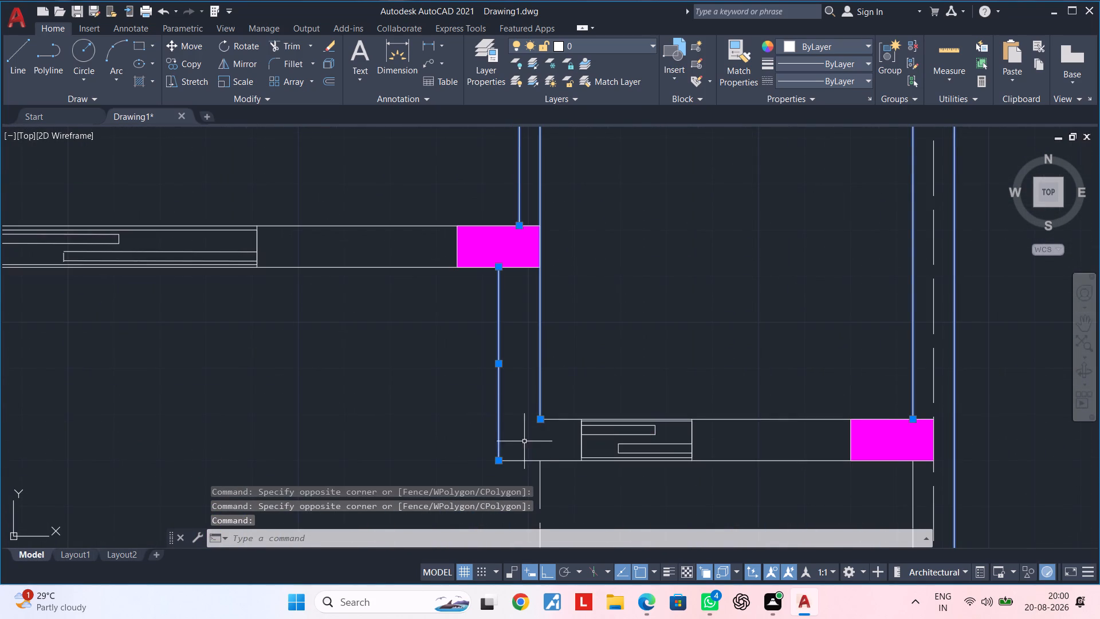
left_click(520, 463)
left_click(518, 459)
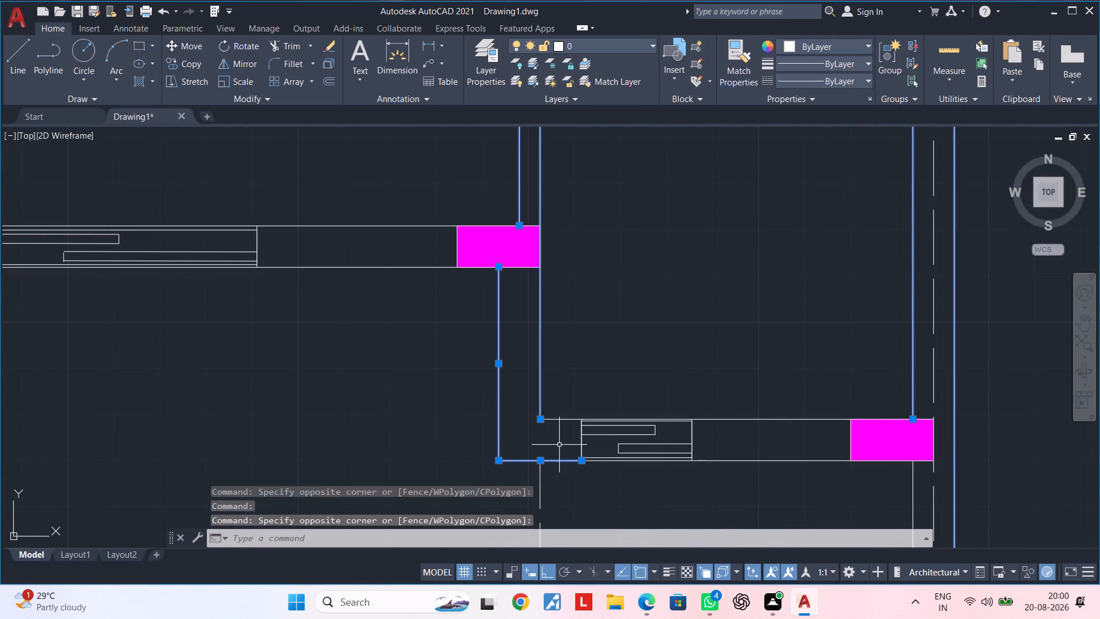
scroll(564, 433, "up", 2)
left_click(560, 444)
left_click(536, 340)
Add the wall lines between the lower-right window and corner column, plus the boundary's inner line below that column, to the selection.
scroll(548, 400, "down", 2)
middle_click_drag(551, 413, 551, 374)
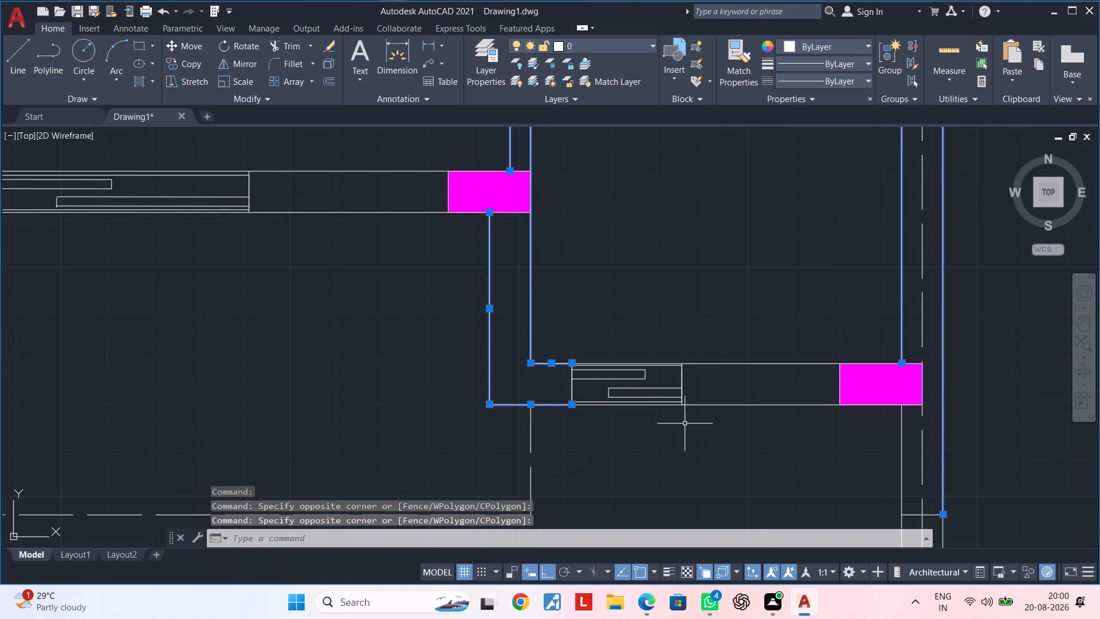
left_click_drag(760, 442, 760, 435)
left_click(724, 291)
middle_click_drag(707, 455, 823, 421)
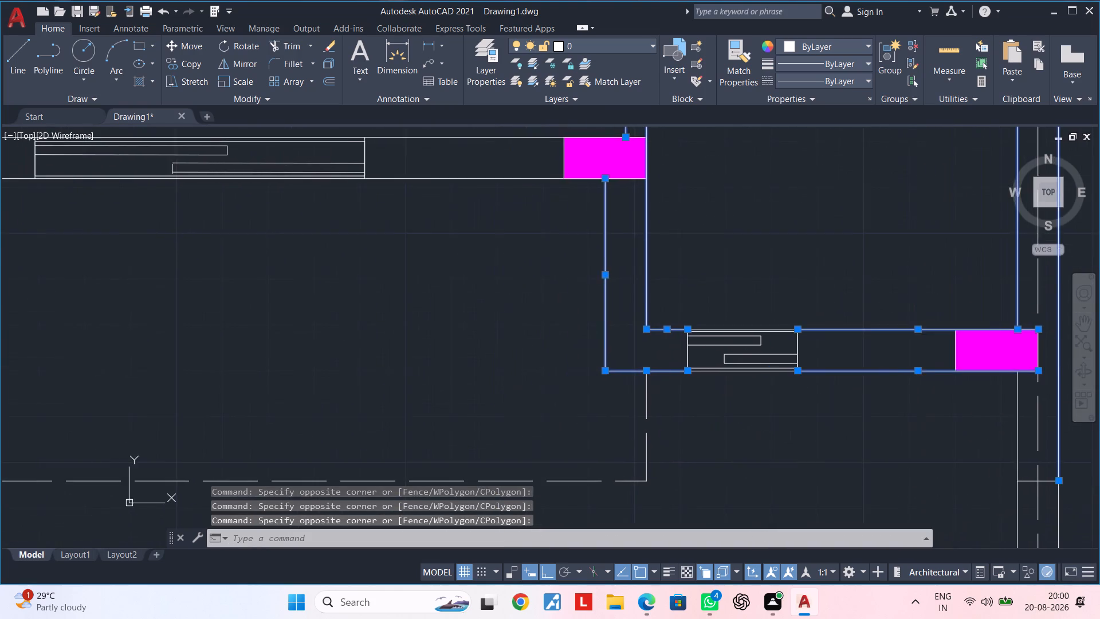
scroll(824, 427, "down", 2)
middle_click_drag(836, 437, 722, 421)
scroll(809, 411, "up", 2)
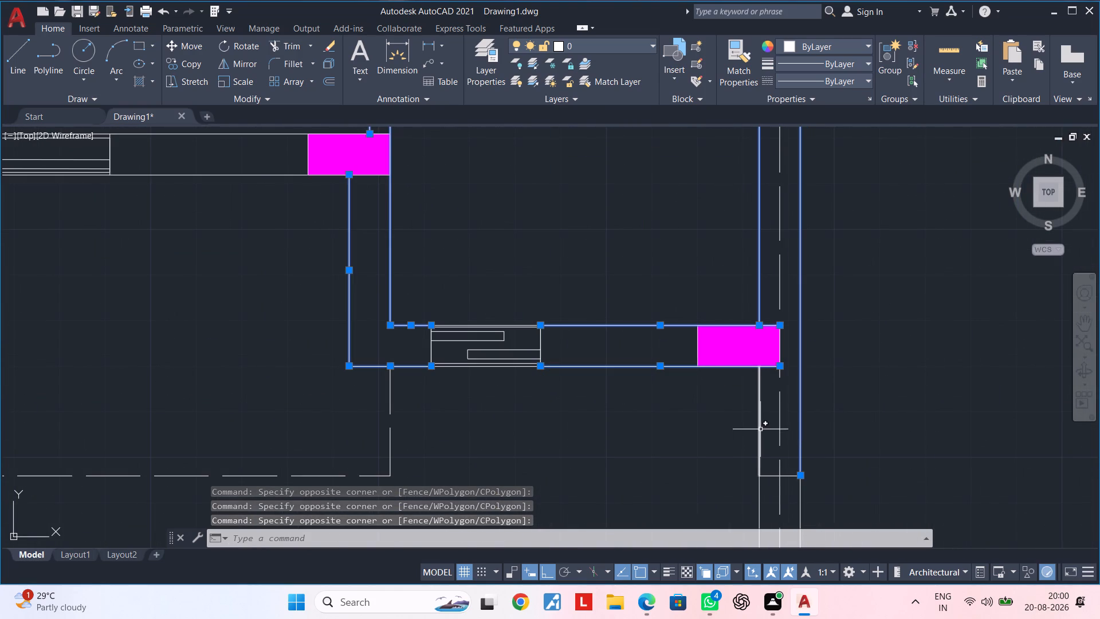
left_click(760, 429)
Add the lower wall lines around the wide and small windows, from the lower-right partition's column to the far-left wall column, to the selection.
scroll(653, 438, "down", 2)
middle_click_drag(648, 442, 741, 385)
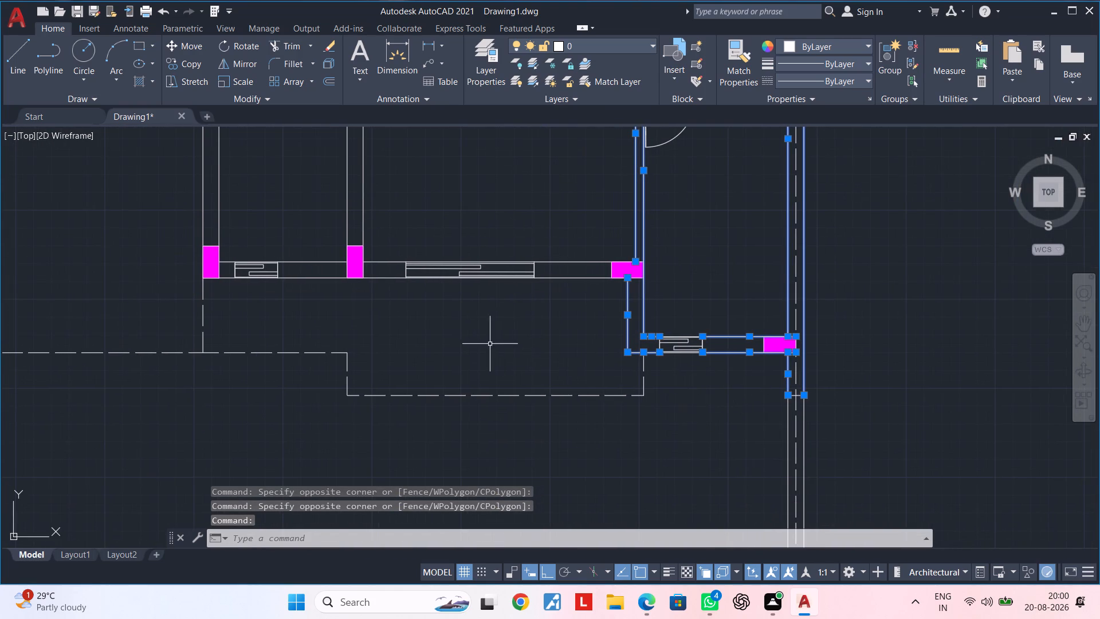
middle_click_drag(486, 342, 564, 429)
scroll(637, 383, "up", 1)
double_click(668, 390)
left_click(624, 292)
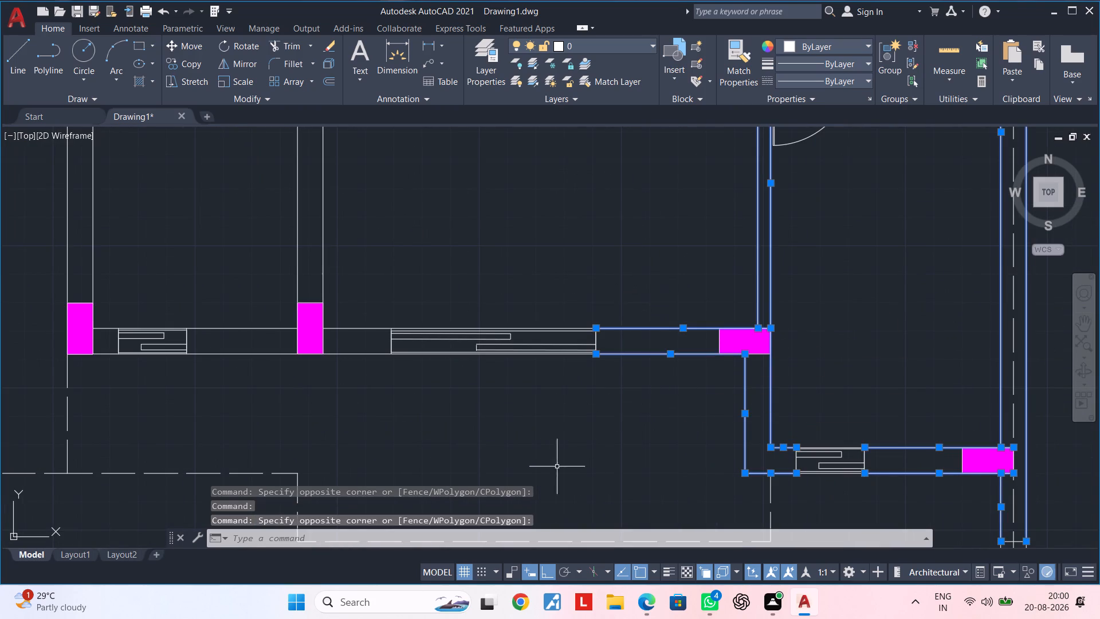
middle_click_drag(556, 467, 737, 460)
left_click(553, 426)
left_click(536, 295)
middle_click_drag(506, 421, 641, 449)
left_click(570, 426)
left_click(552, 313)
middle_click_drag(451, 410, 523, 446)
scroll(482, 438, "up", 3)
left_click(503, 425)
left_click(477, 205)
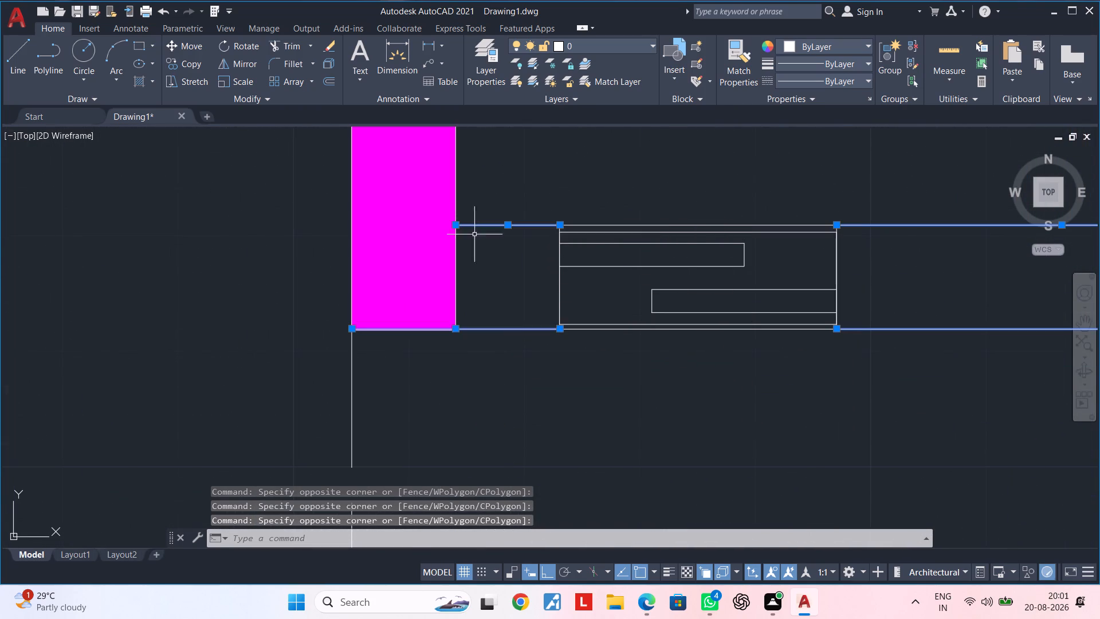
Add both long vertical walls above the lower columns, plus the short horizontal wall beside the door between them, to the selection.
scroll(501, 396, "down", 2)
middle_click_drag(505, 414, 506, 484)
middle_click_drag(588, 277, 589, 392)
left_click(570, 323)
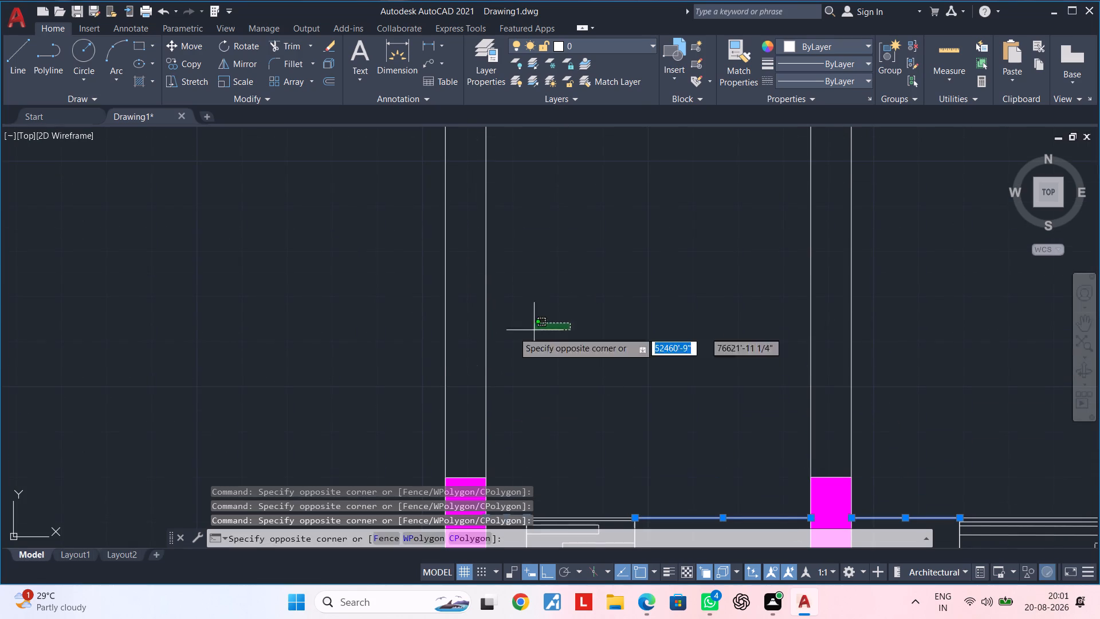
left_click(387, 343)
left_click(933, 296)
left_click(687, 319)
scroll(687, 319, "down", 2)
middle_click_drag(656, 297, 657, 508)
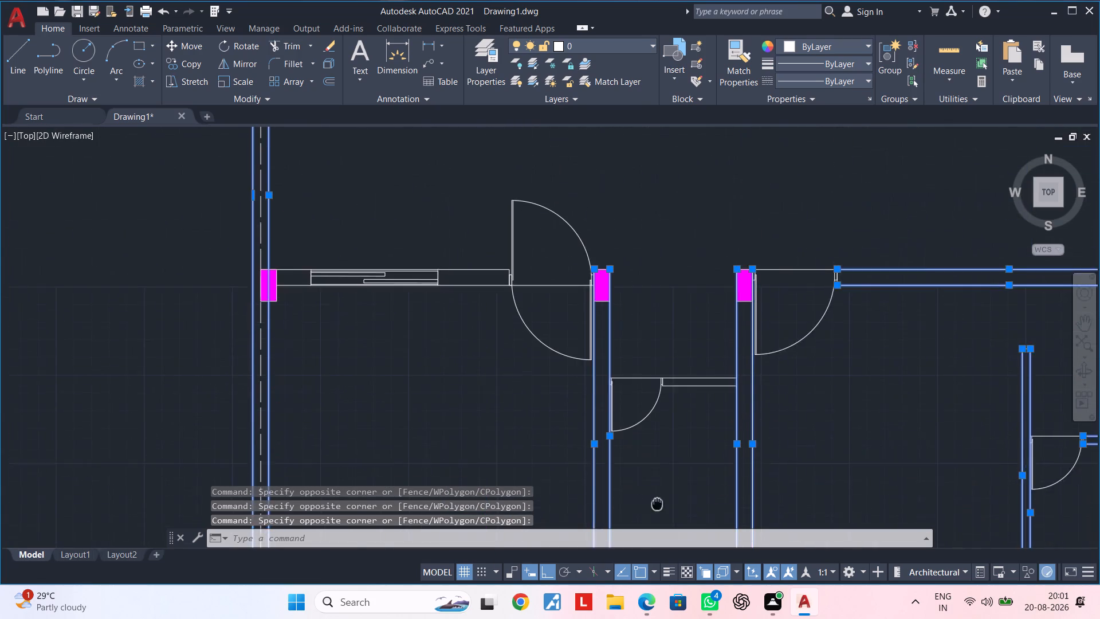
middle_click_drag(657, 508, 657, 514)
scroll(696, 423, "up", 1)
middle_click_drag(696, 423, 662, 459)
scroll(671, 458, "up", 2)
left_click(674, 442)
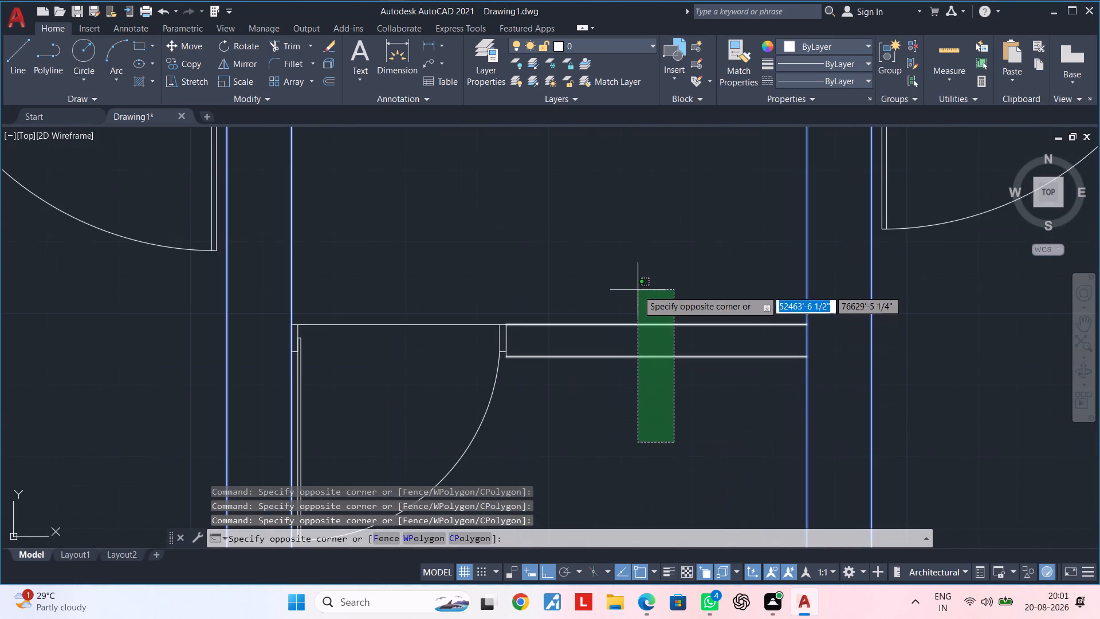
left_click(635, 283)
Add the wall lines on both sides of the left window, from the double-swing doors to the left boundary column, to the selection.
middle_click_drag(624, 469, 703, 498)
scroll(700, 499, "down", 2)
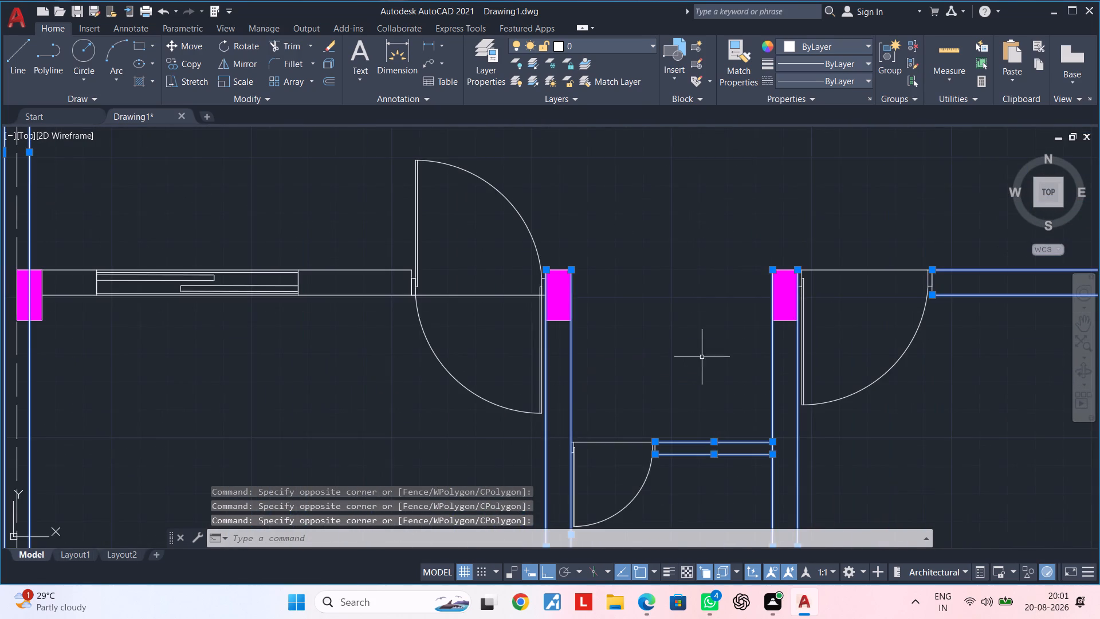
middle_click_drag(662, 384, 855, 381)
middle_click_drag(458, 391, 561, 430)
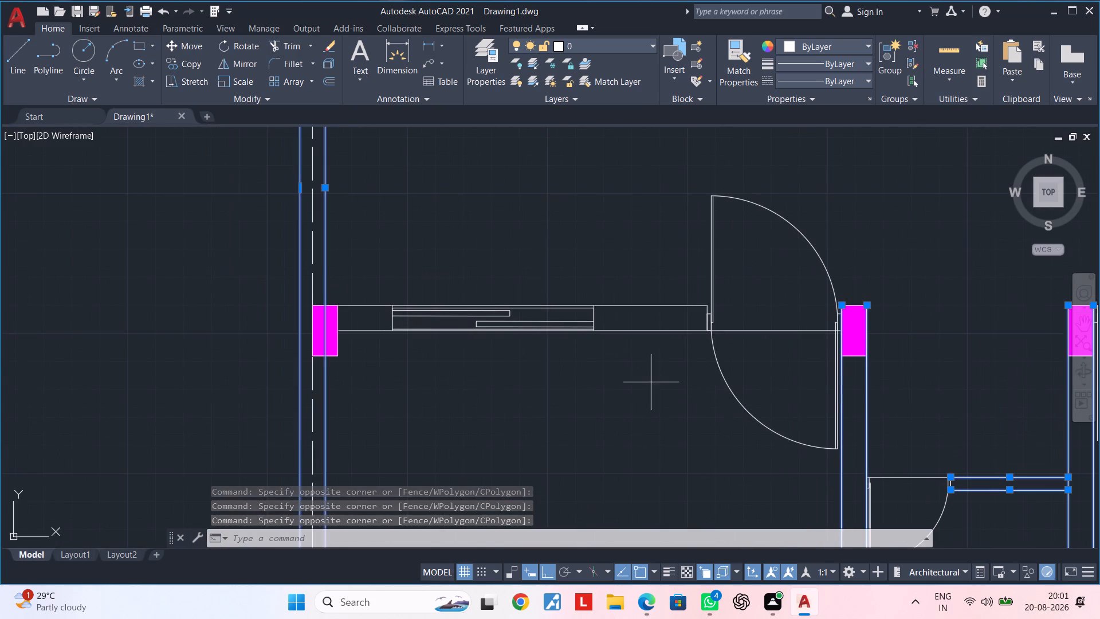
left_click(651, 382)
left_click(620, 264)
middle_click_drag(478, 506, 604, 545)
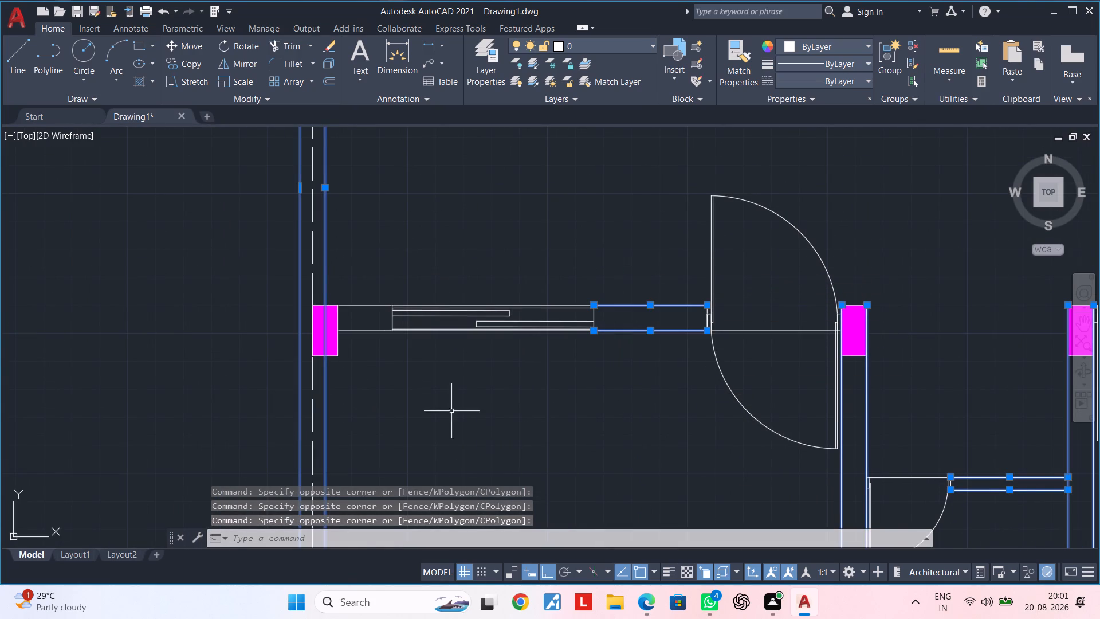
middle_click_drag(453, 412, 521, 457)
scroll(461, 397, "up", 2)
left_click_drag(423, 403, 423, 397)
left_click(384, 242)
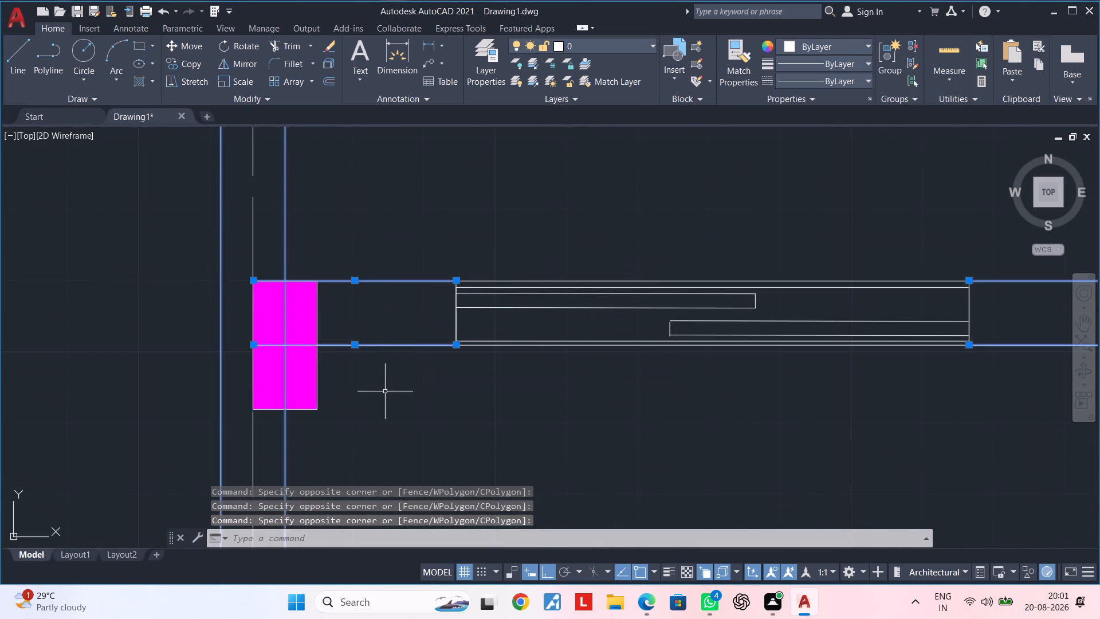
Assign all the selected wall lines to the LINE layer and clear the selection.
scroll(385, 397, "down", 2)
scroll(429, 421, "down", 1)
middle_click_drag(429, 421, 414, 268)
scroll(434, 352, "down", 2)
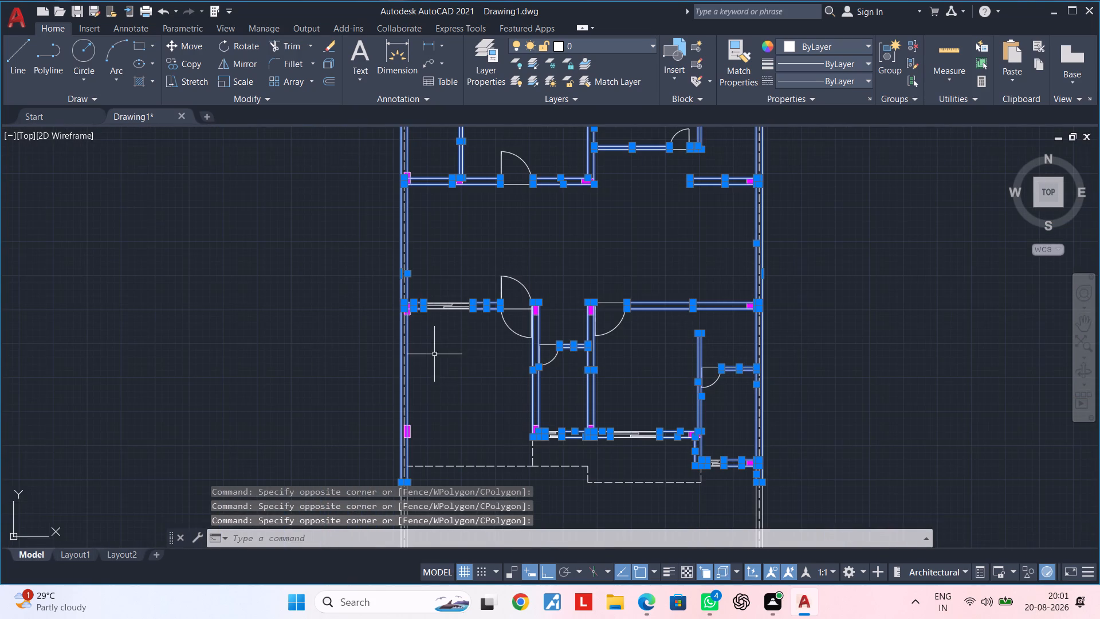
middle_click_drag(457, 356, 435, 245)
scroll(415, 293, "up", 2)
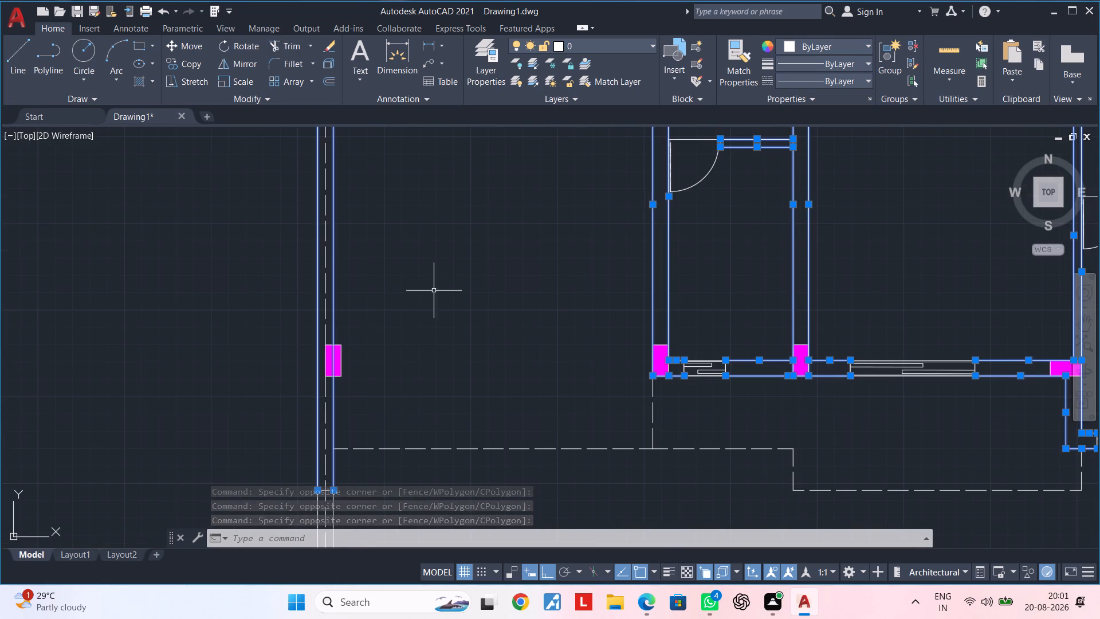
middle_click_drag(447, 241, 435, 341)
left_click(618, 47)
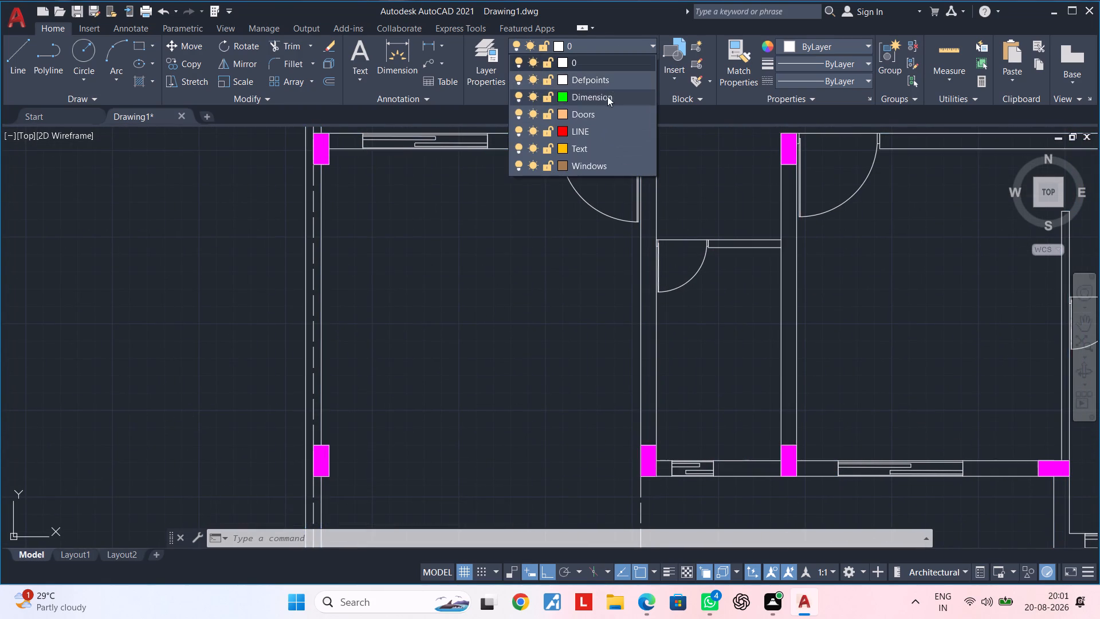
left_click(596, 129)
key("Escape")
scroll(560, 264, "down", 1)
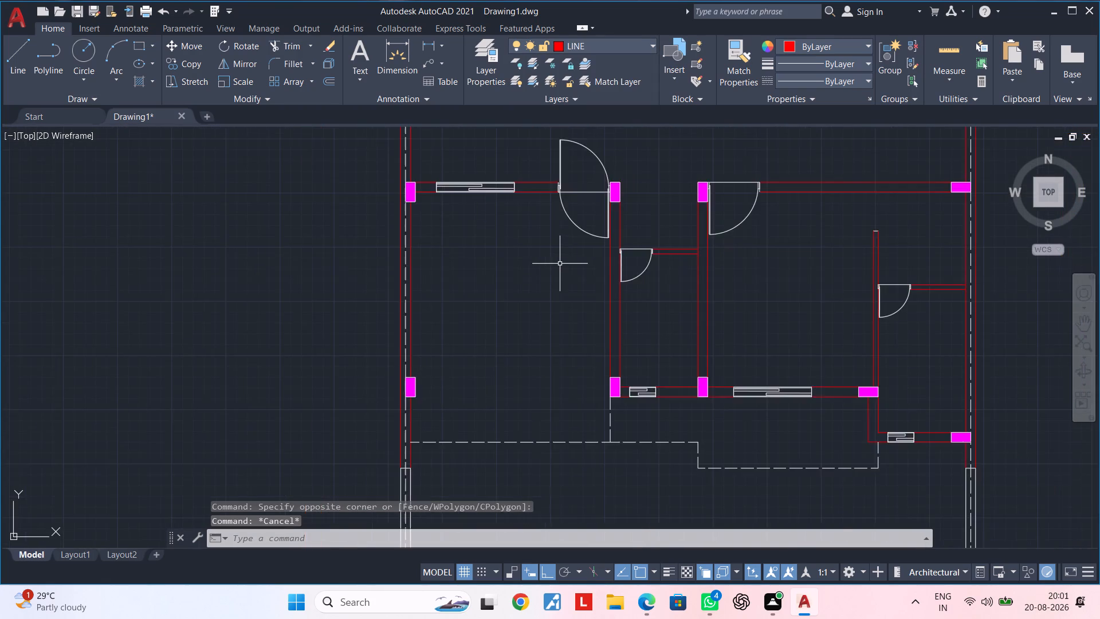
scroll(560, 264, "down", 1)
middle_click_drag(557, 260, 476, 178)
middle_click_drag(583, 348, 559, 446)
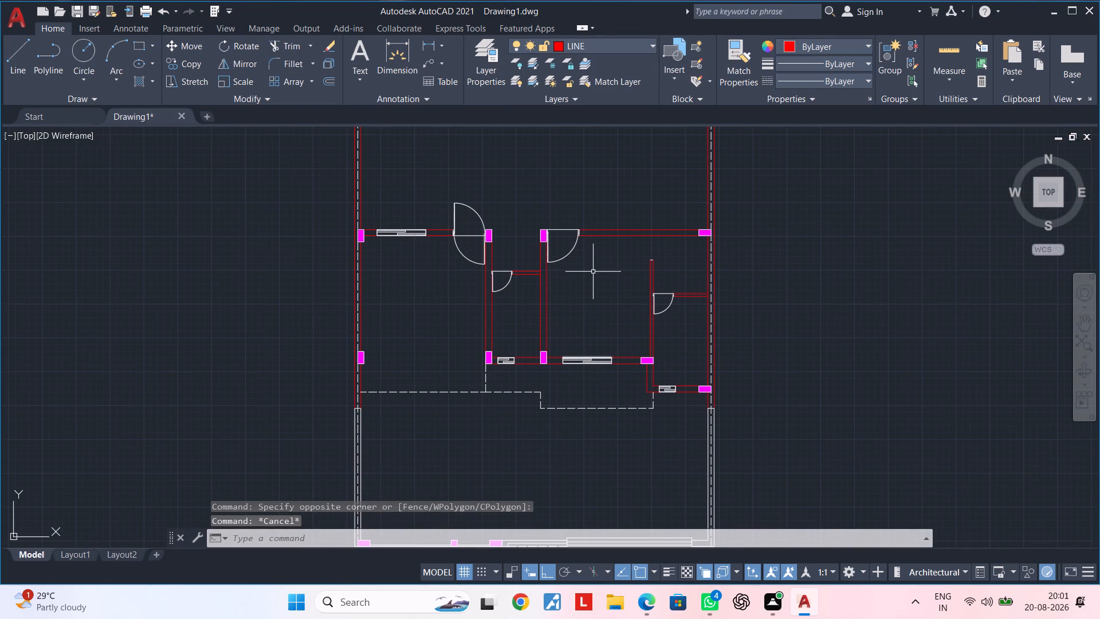
Examine the wall lines through the floor plan, from the lower rooms up to the top-left corner column.
scroll(601, 277, "up", 1)
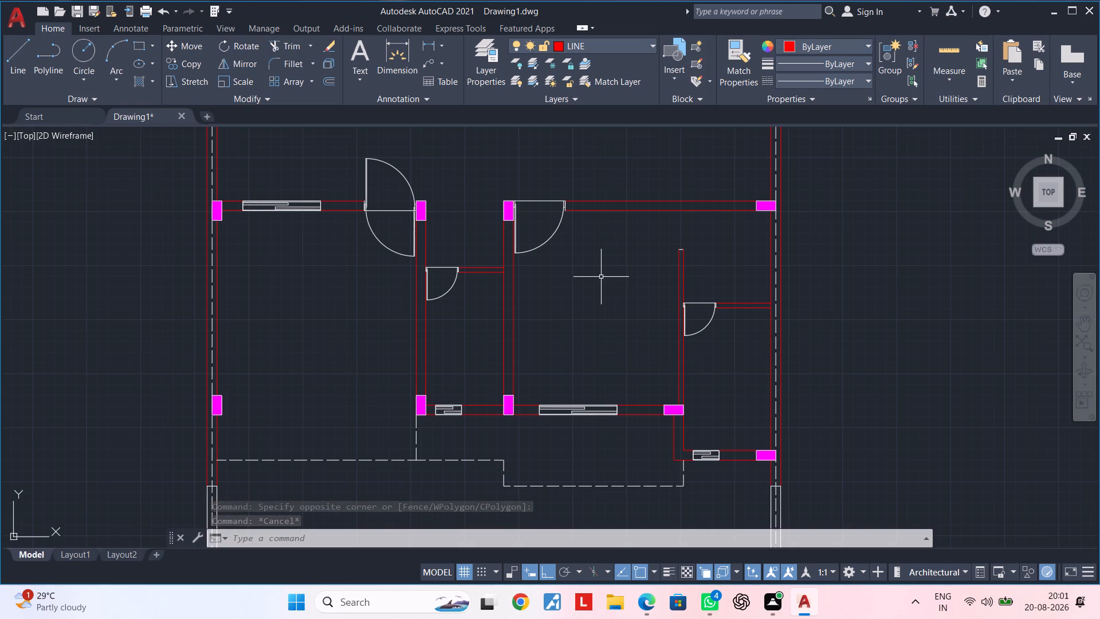
scroll(604, 277, "up", 2)
scroll(604, 277, "down", 2)
middle_click_drag(604, 277, 597, 402)
scroll(597, 402, "up", 1)
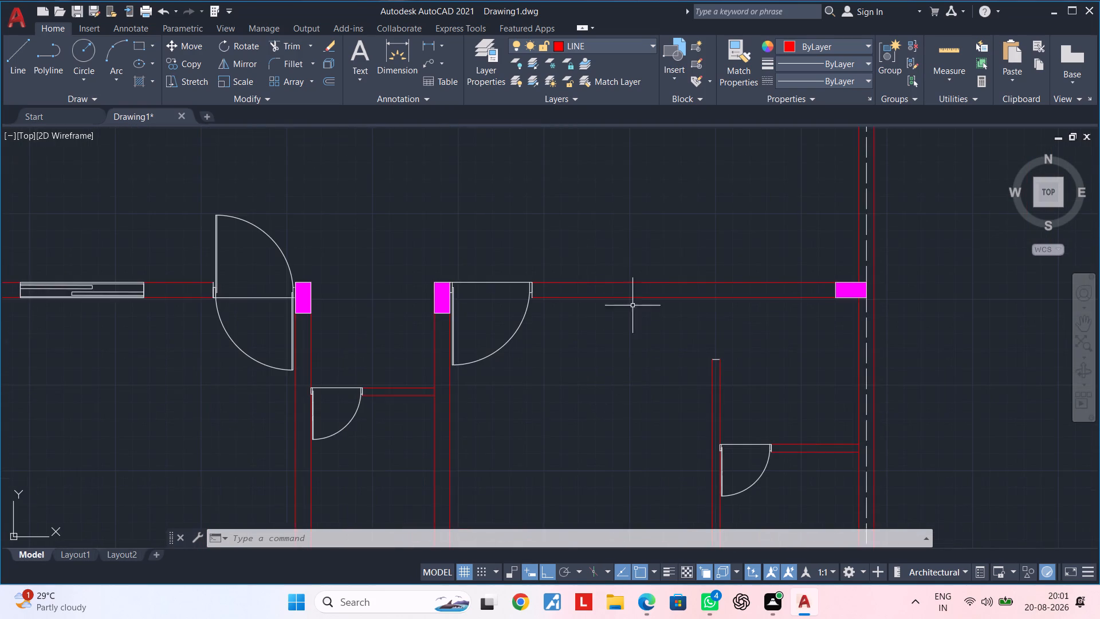
scroll(606, 202, "down", 1)
middle_click_drag(606, 197, 594, 339)
middle_click(605, 351)
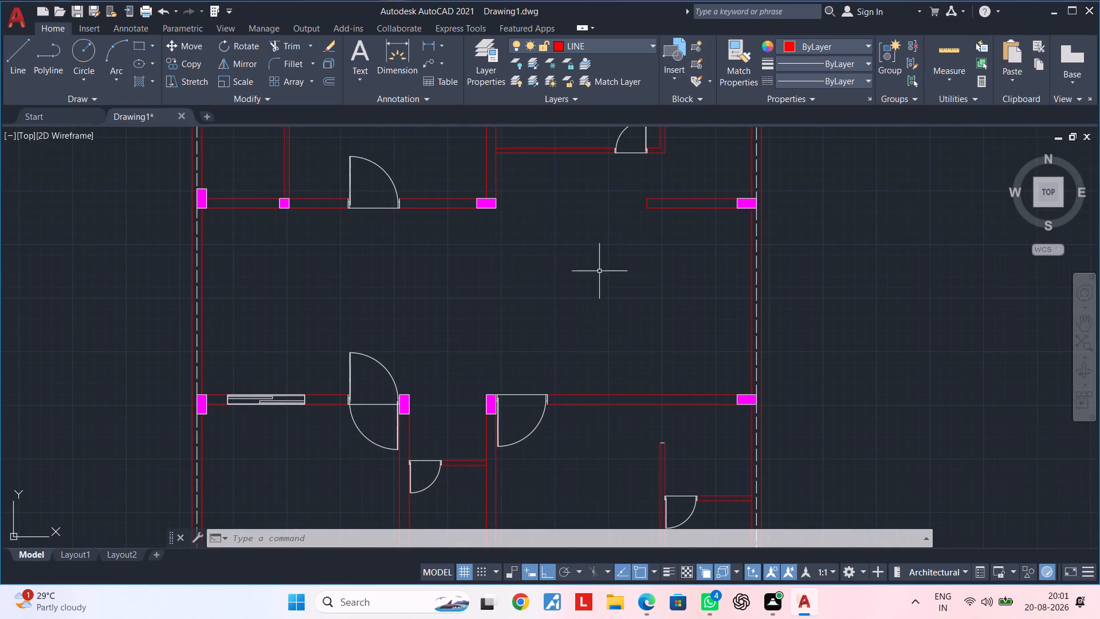
middle_click_drag(575, 214, 569, 252)
middle_click_drag(567, 254, 576, 171)
scroll(520, 393, "up", 3)
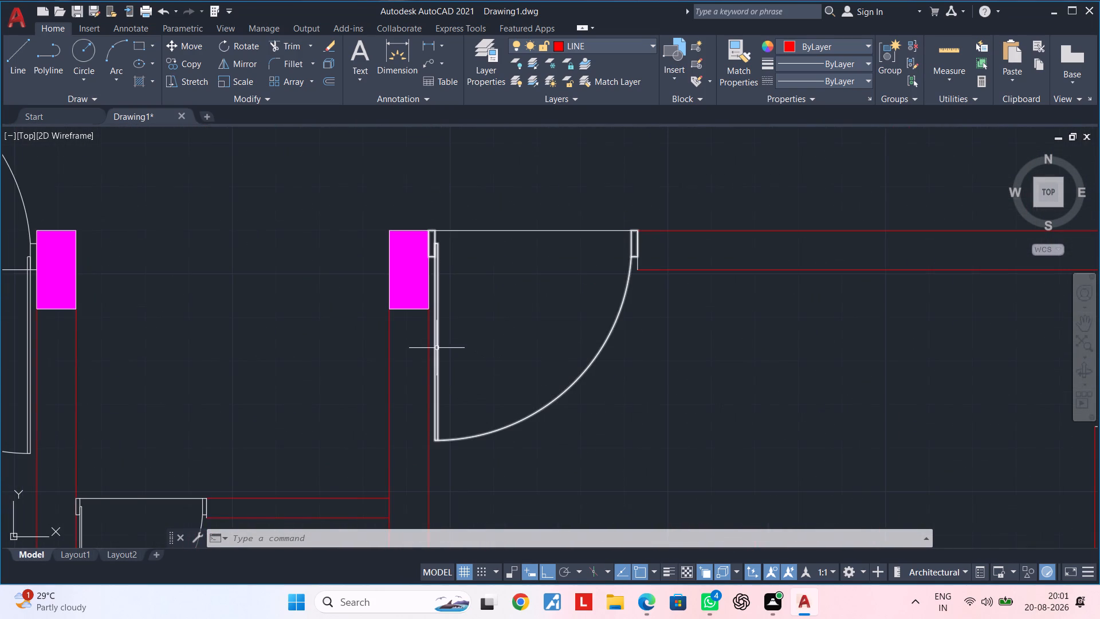
scroll(435, 345, "up", 1)
scroll(465, 343, "down", 3)
scroll(541, 190, "down", 1)
middle_click_drag(541, 198, 539, 302)
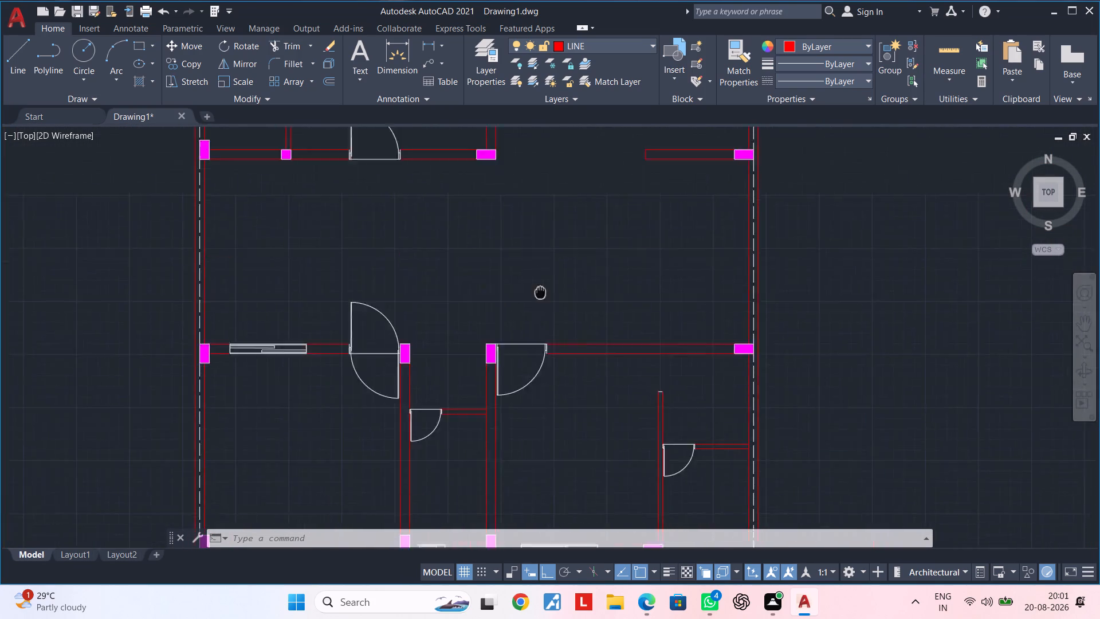
middle_click_drag(539, 302, 519, 430)
middle_click_drag(552, 338, 555, 464)
middle_click_drag(390, 338, 393, 425)
scroll(384, 287, "up", 1)
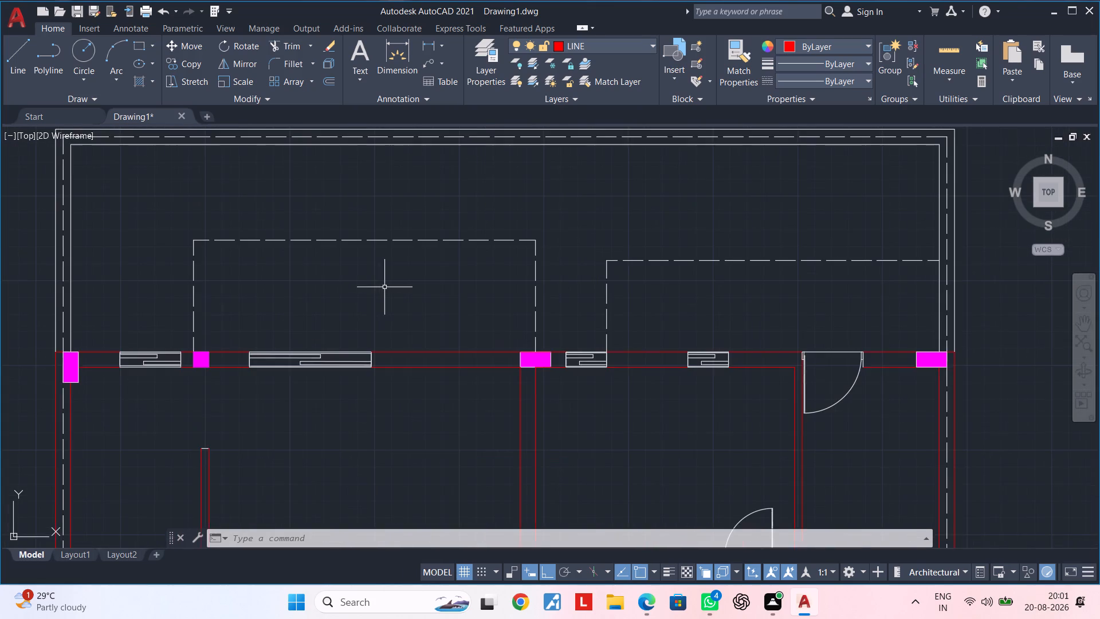
middle_click_drag(387, 292, 614, 193)
middle_click_drag(353, 300, 454, 276)
scroll(443, 278, "up", 2)
middle_click_drag(439, 279, 496, 373)
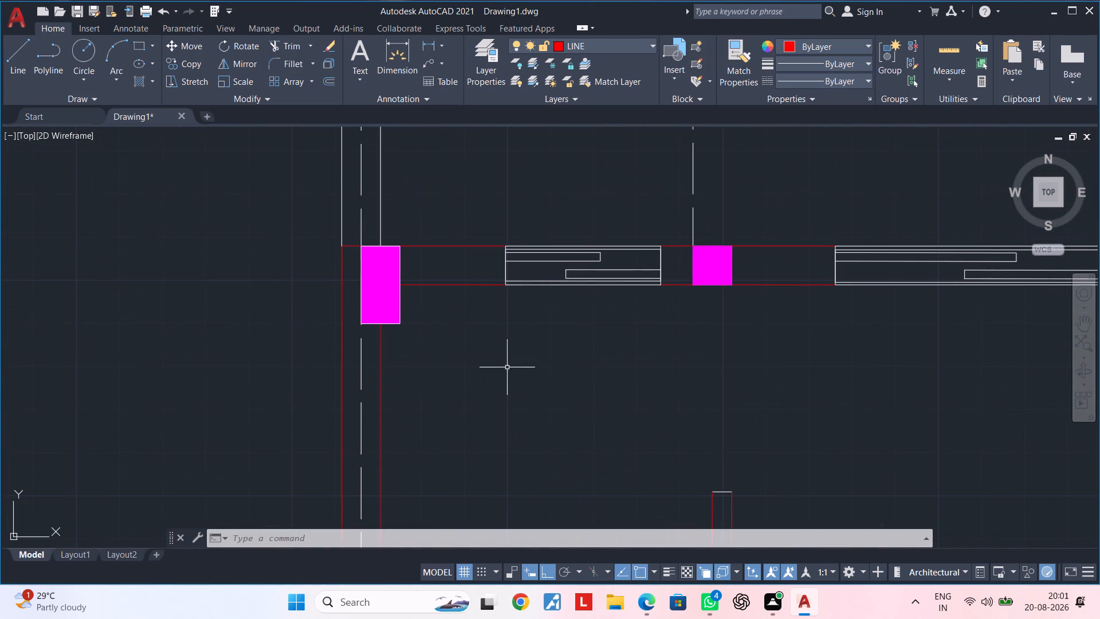
Hatch the top wall segment between the top-left corner column and the first window with the ANSI31 pattern in ByBlock colour.
key("Escape")
key("Escape")
key("Escape")
key("Escape")
key("Escape")
middle_click_drag(446, 332, 504, 337)
key("Escape")
key("Escape")
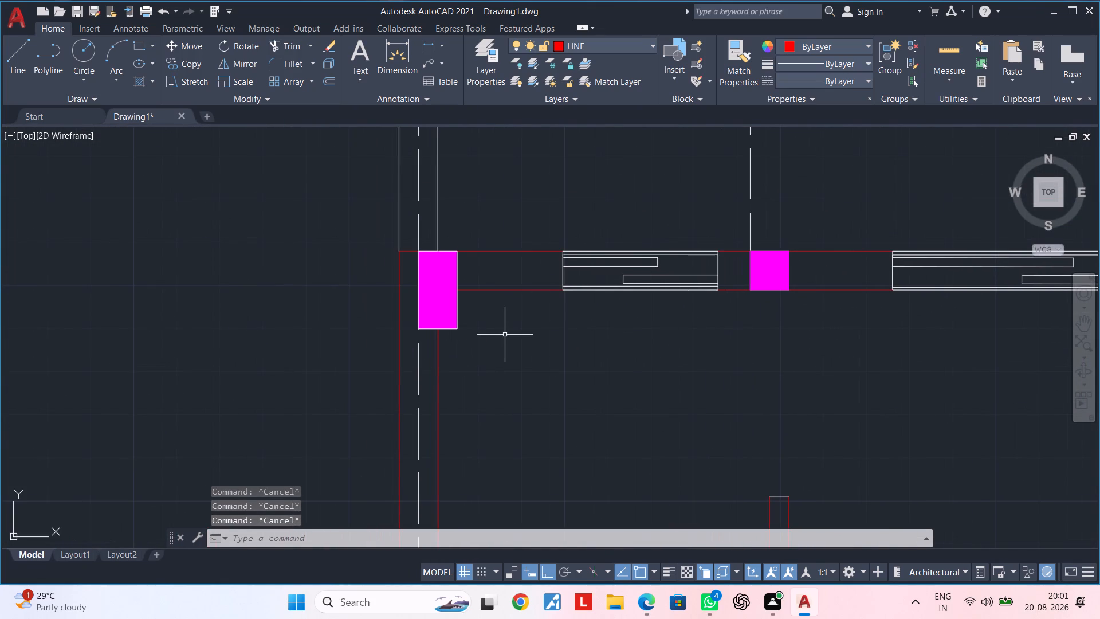
key("h")
key("space")
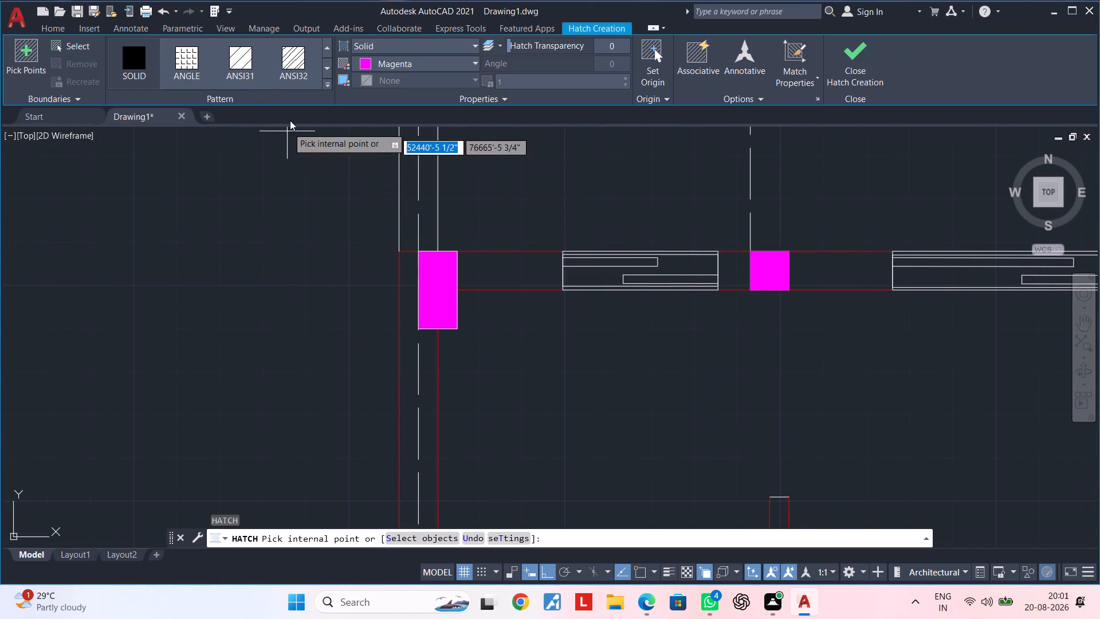
left_click(437, 63)
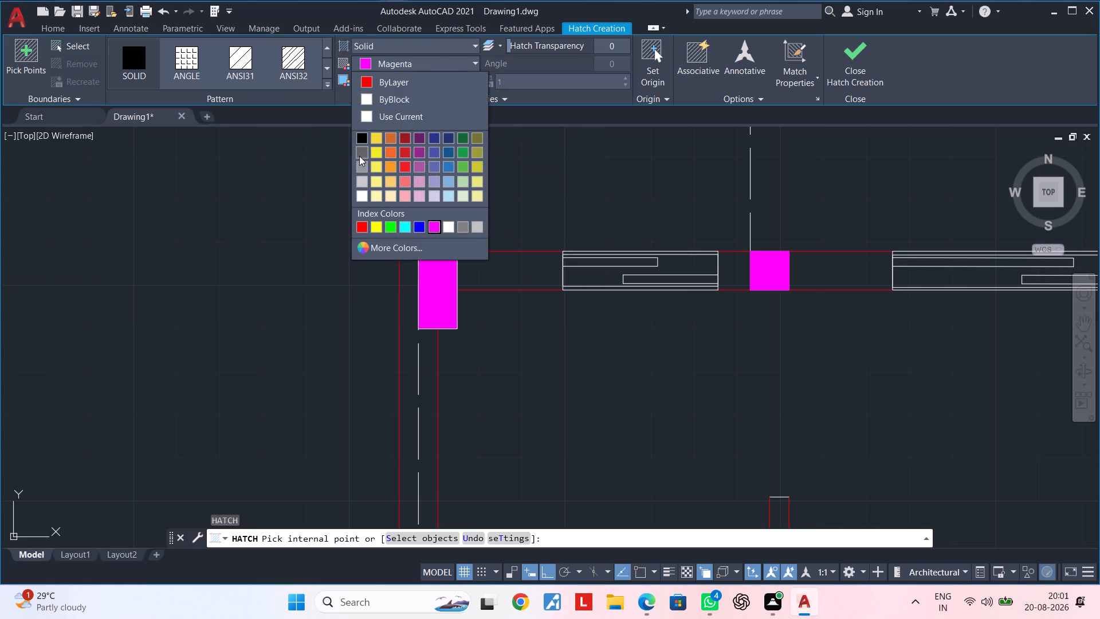
left_click(391, 100)
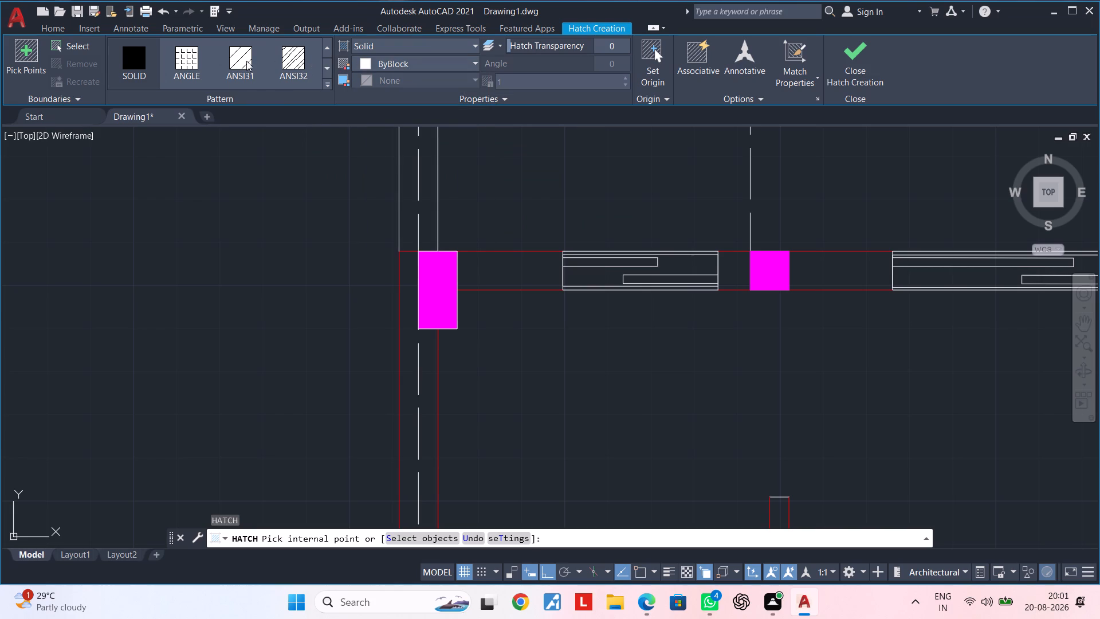
left_click(246, 61)
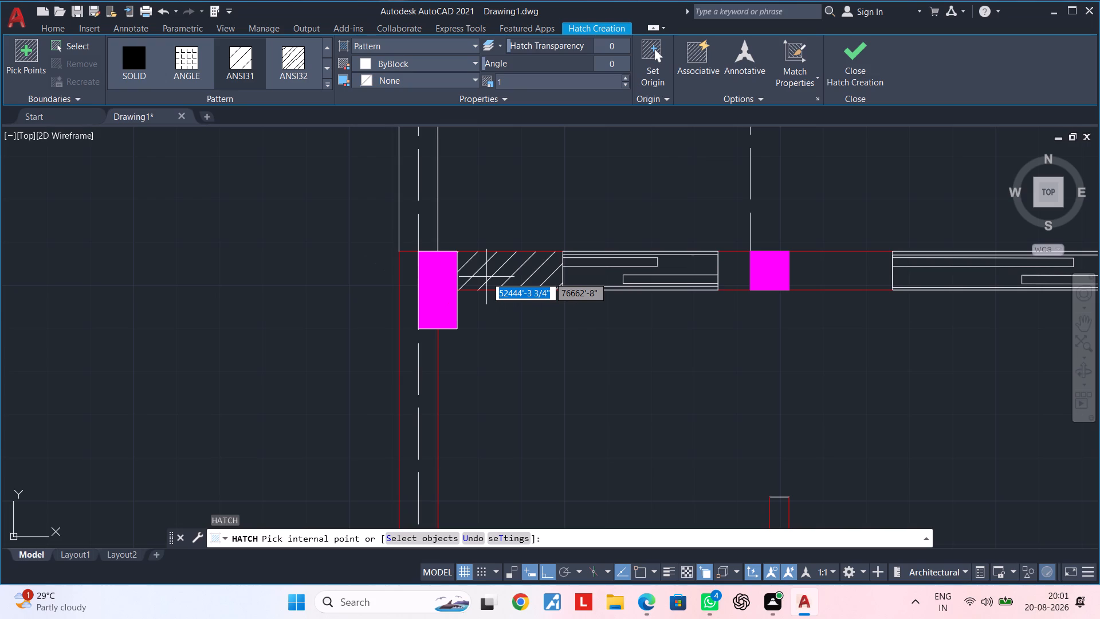
left_click(500, 277)
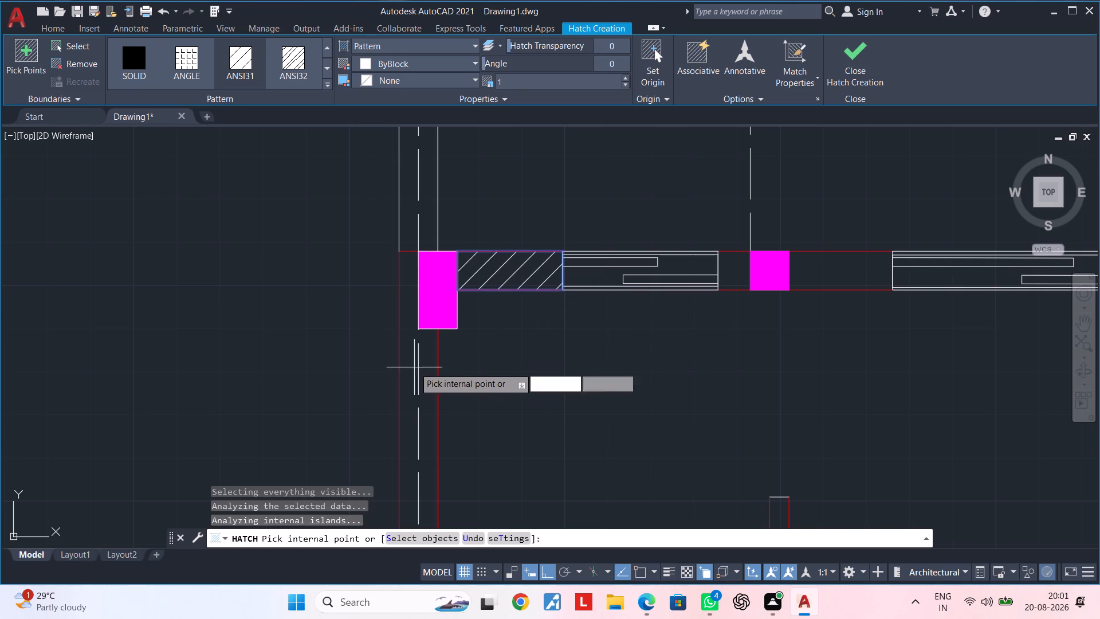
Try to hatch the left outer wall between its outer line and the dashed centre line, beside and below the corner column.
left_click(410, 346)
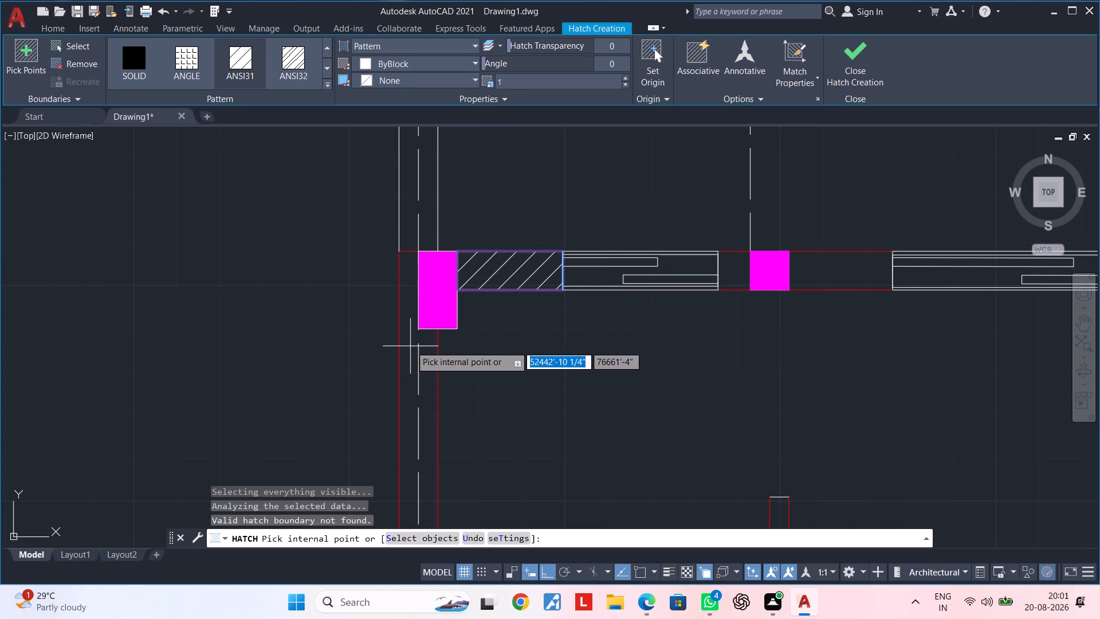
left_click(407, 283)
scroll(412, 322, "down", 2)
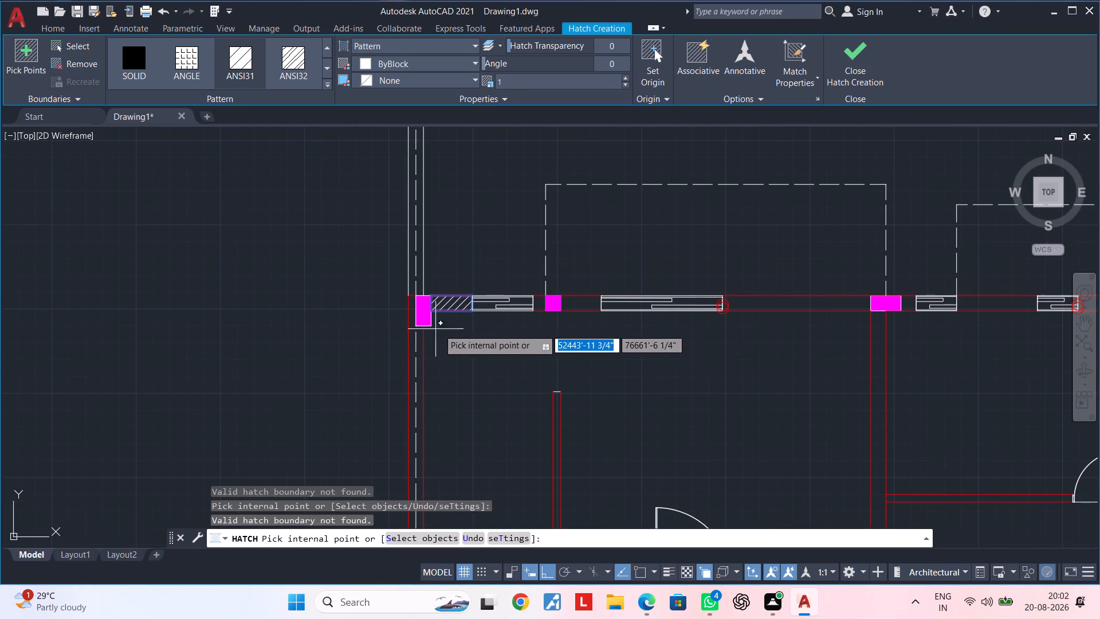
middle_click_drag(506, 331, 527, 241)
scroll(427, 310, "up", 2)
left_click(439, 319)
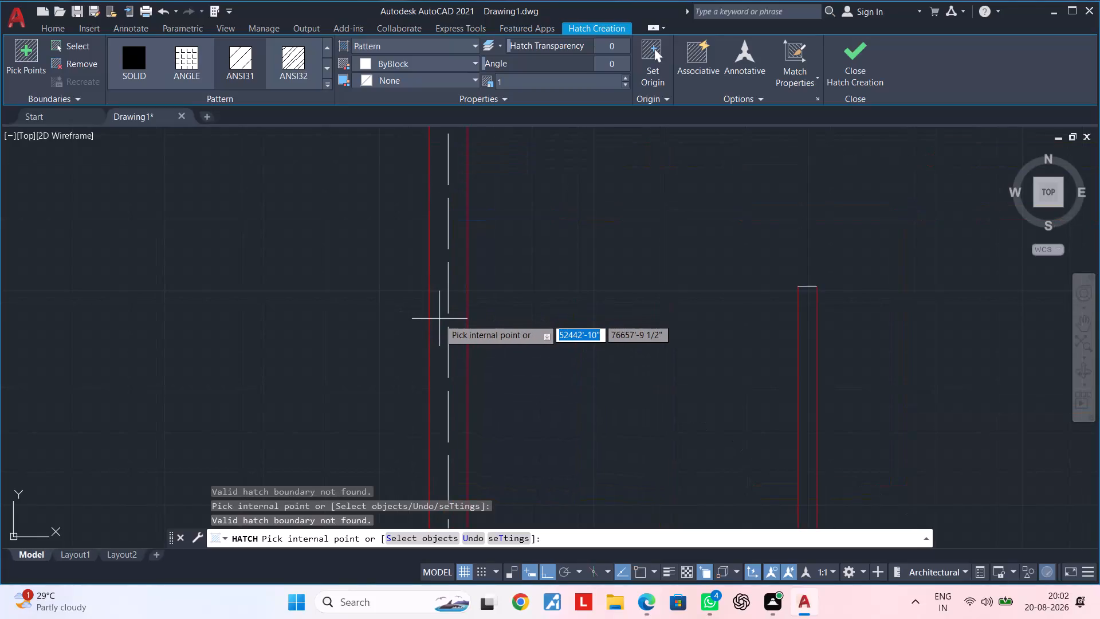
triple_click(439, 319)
Hatch the top-left room's lower wall between the left column and the small square column, plus the short partition above that small column.
scroll(461, 308, "down", 2)
middle_click_drag(478, 298, 483, 226)
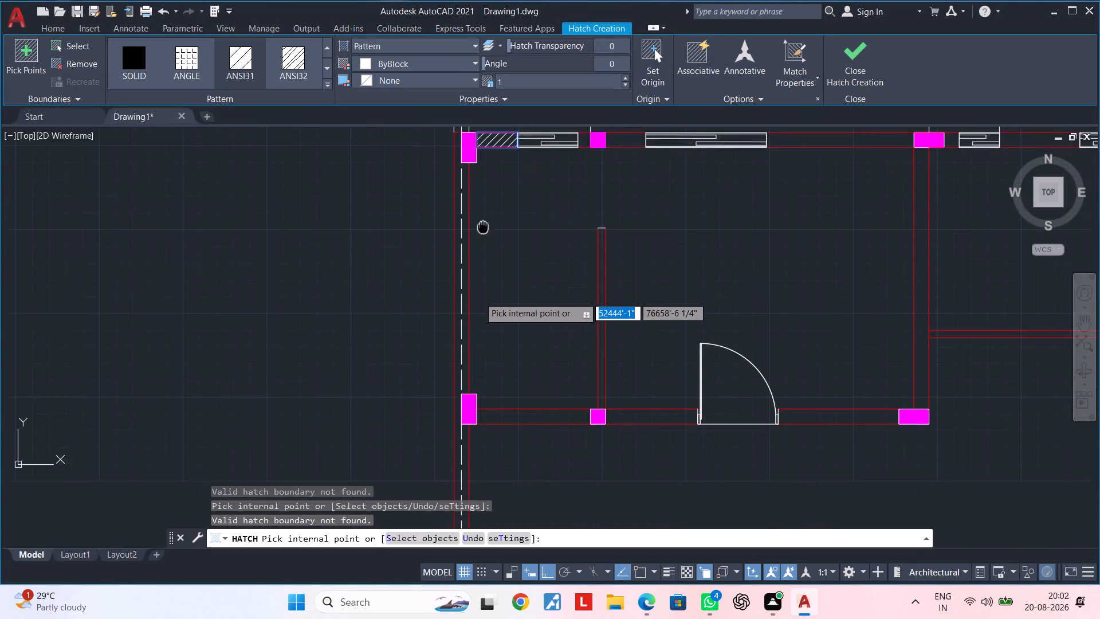
middle_click_drag(483, 226, 482, 217)
scroll(490, 412, "up", 1)
left_click(507, 408)
middle_click_drag(630, 336, 516, 351)
scroll(630, 336, "up", 1)
scroll(564, 346, "up", 1)
left_click(573, 342)
Hatch the same lower wall on both sides of the door, plus the long vertical wall rising from the column at its right end.
scroll(608, 374, "down", 2)
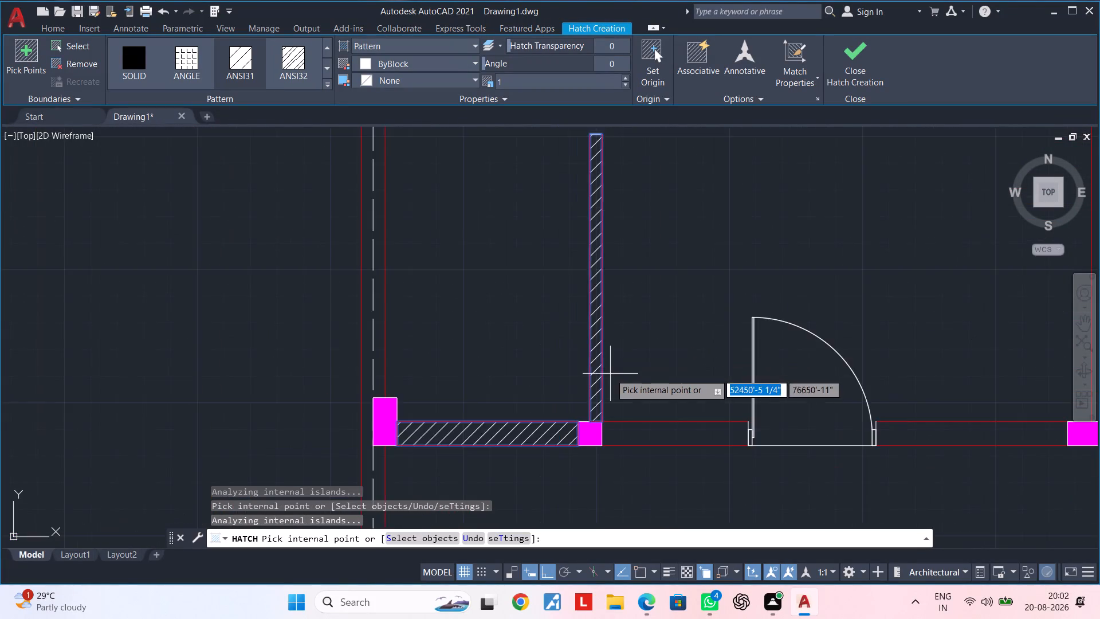
middle_click_drag(614, 359, 582, 295)
left_click(635, 367)
middle_click_drag(649, 284, 512, 284)
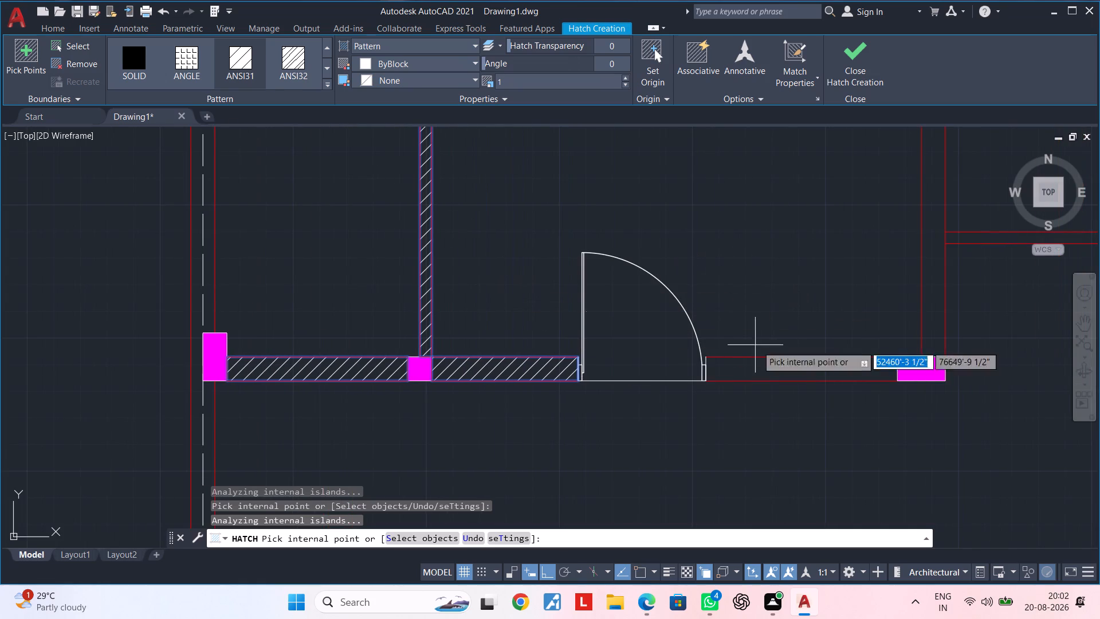
left_click(786, 367)
middle_click_drag(795, 258, 525, 389)
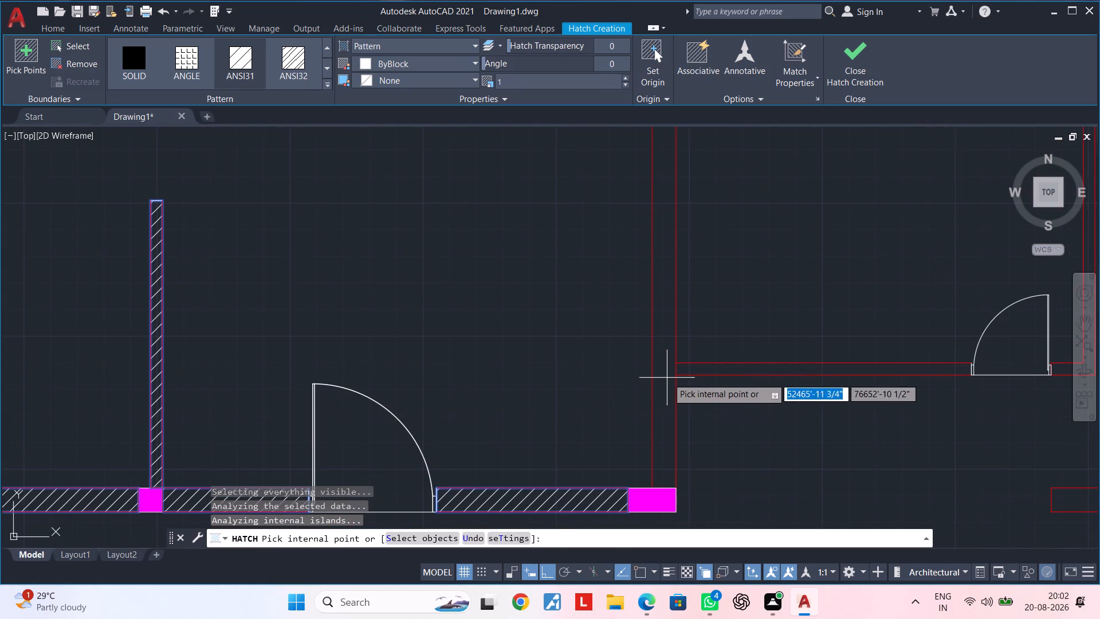
left_click(667, 378)
Hatch the top wall segments on both sides of the small square column and from the wide window to the next column.
scroll(653, 342, "down", 2)
middle_click(609, 402)
middle_click_drag(585, 273, 583, 361)
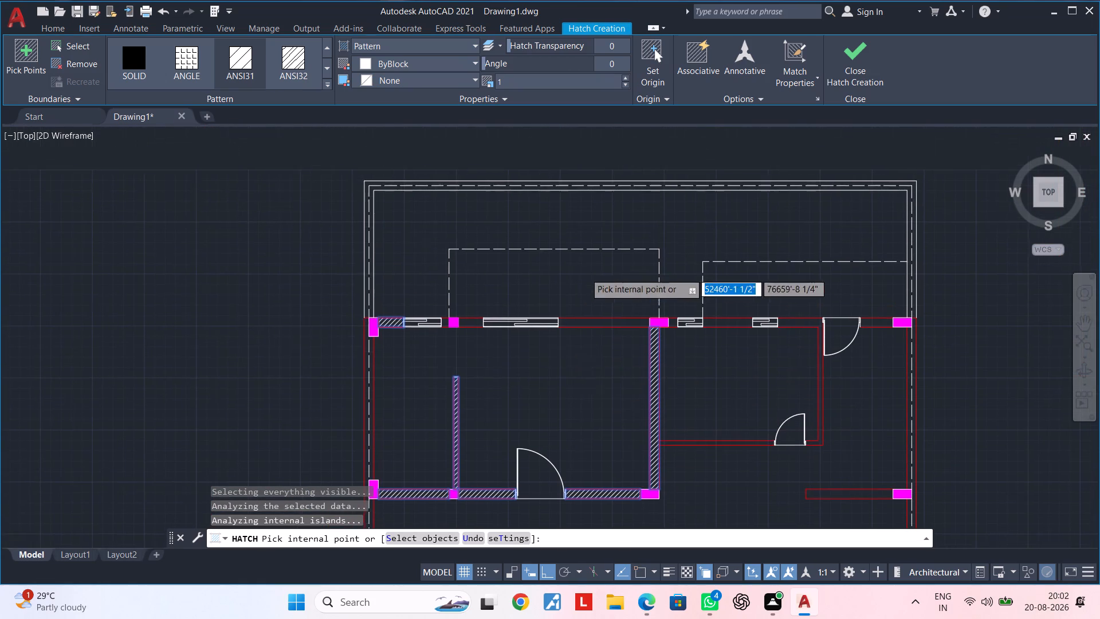
scroll(477, 317, "up", 4)
left_click(449, 326)
scroll(304, 332, "up", 2)
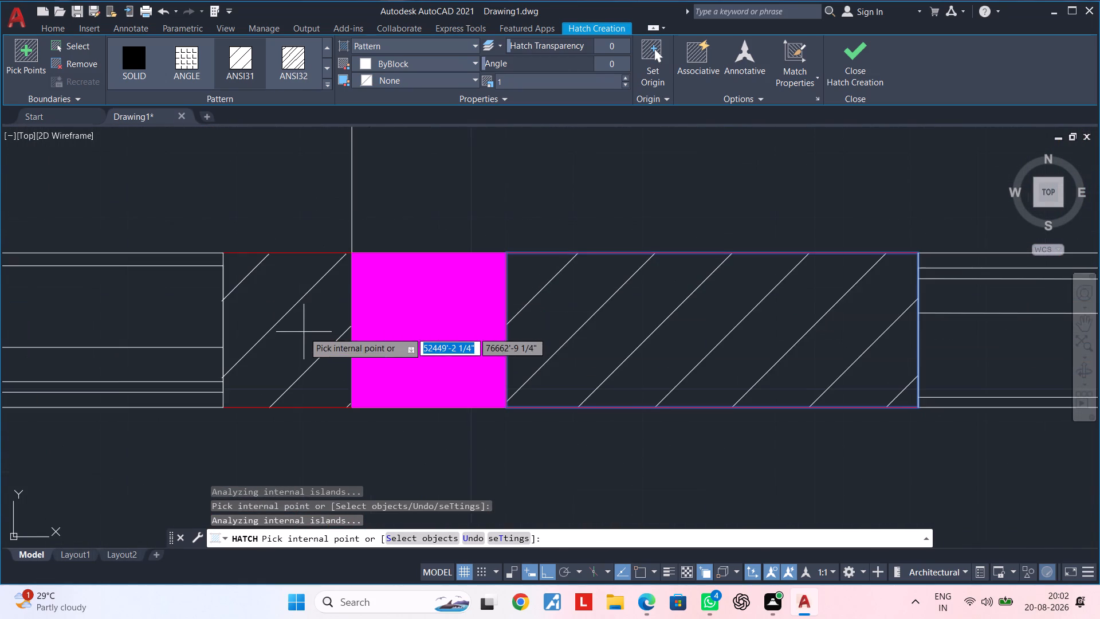
left_click(301, 332)
scroll(318, 362, "down", 3)
middle_click_drag(626, 416, 274, 414)
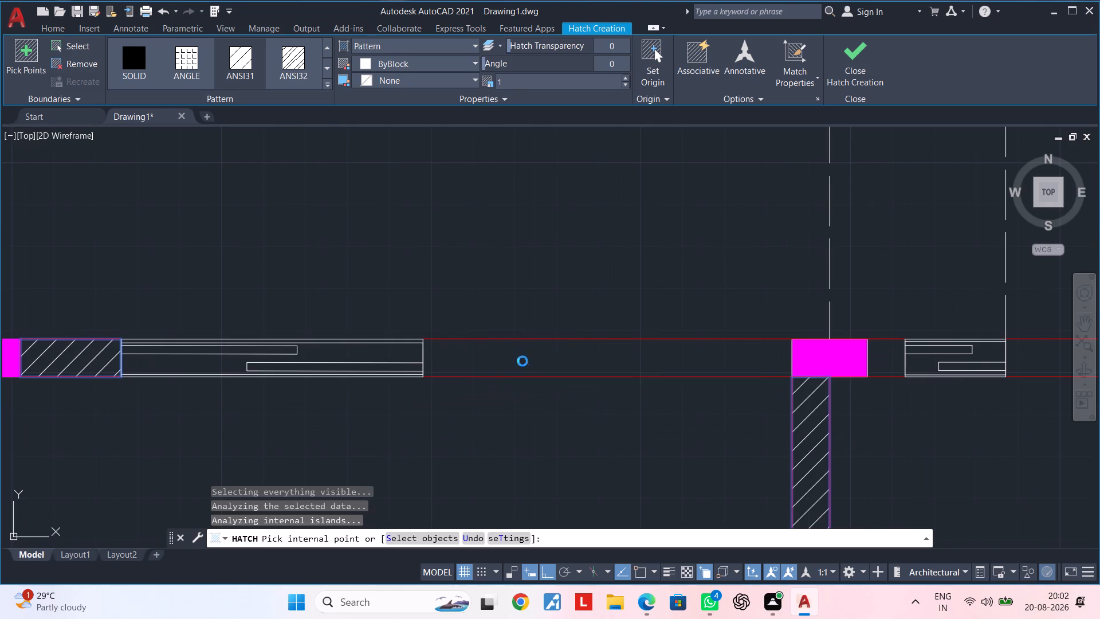
left_click(522, 361)
Hatch the top wall around the two small windows, from the middle column to the door, including the connected partition beside the door.
scroll(653, 432, "down", 1)
middle_click_drag(654, 432, 308, 420)
scroll(463, 375, "up", 3)
left_click(418, 368)
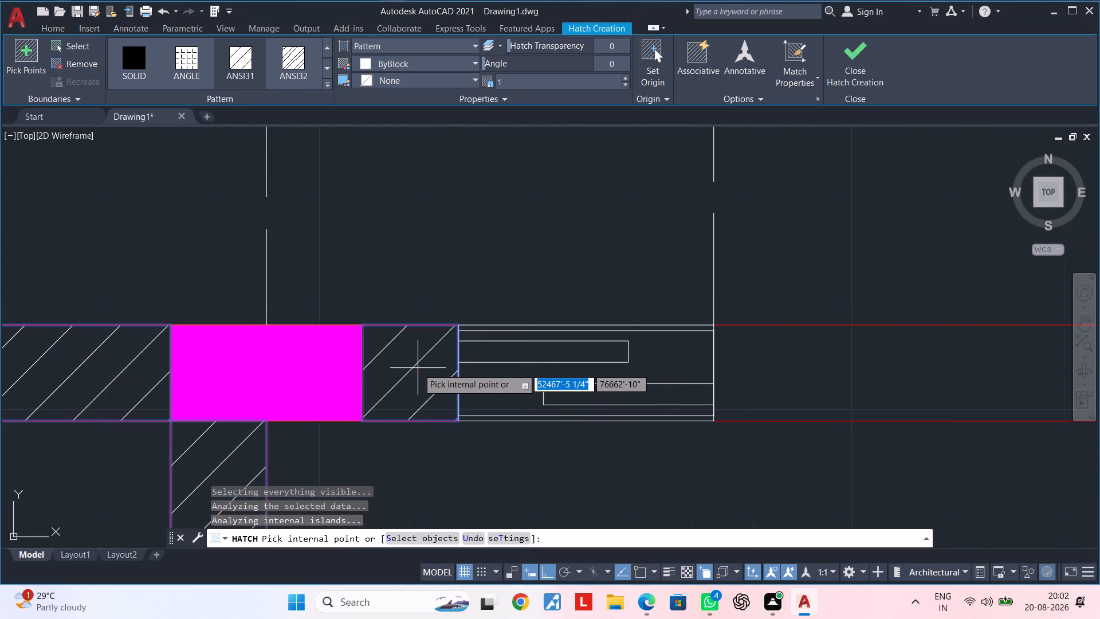
scroll(501, 446, "down", 2)
middle_click_drag(556, 455, 298, 436)
left_click(396, 398)
middle_click_drag(501, 461, 362, 459)
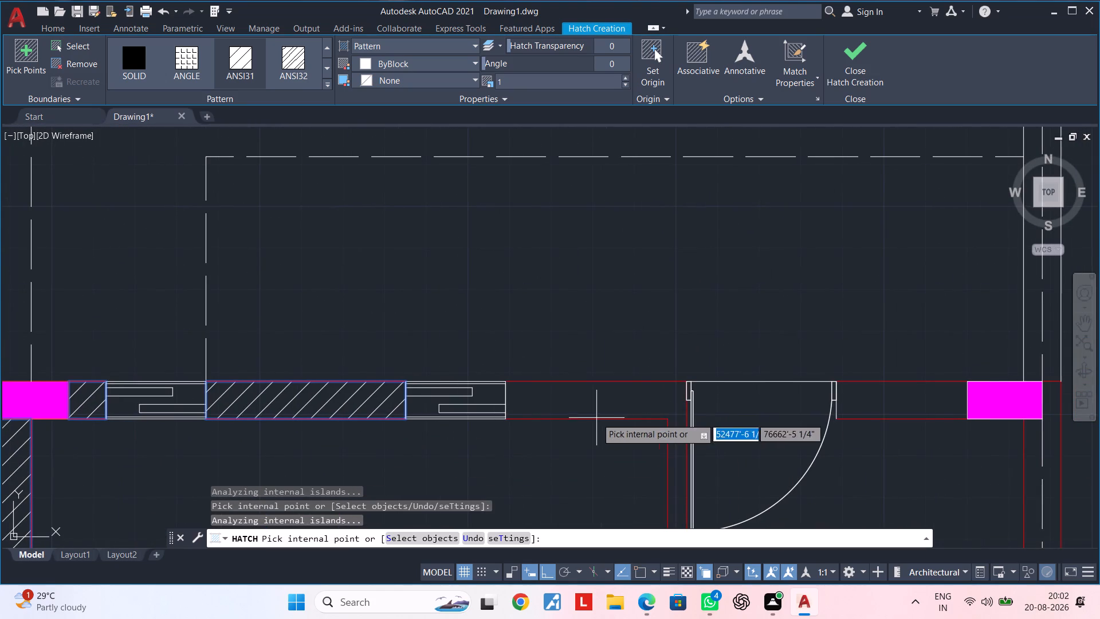
left_click(611, 402)
Hatch the top wall between the door and the top-right column, plus the right outer wall's inner strip below that column.
middle_click_drag(594, 466, 532, 379)
scroll(537, 361, "down", 3)
middle_click_drag(531, 401, 434, 364)
scroll(512, 336, "up", 3)
left_click(519, 297)
middle_click_drag(529, 414, 411, 374)
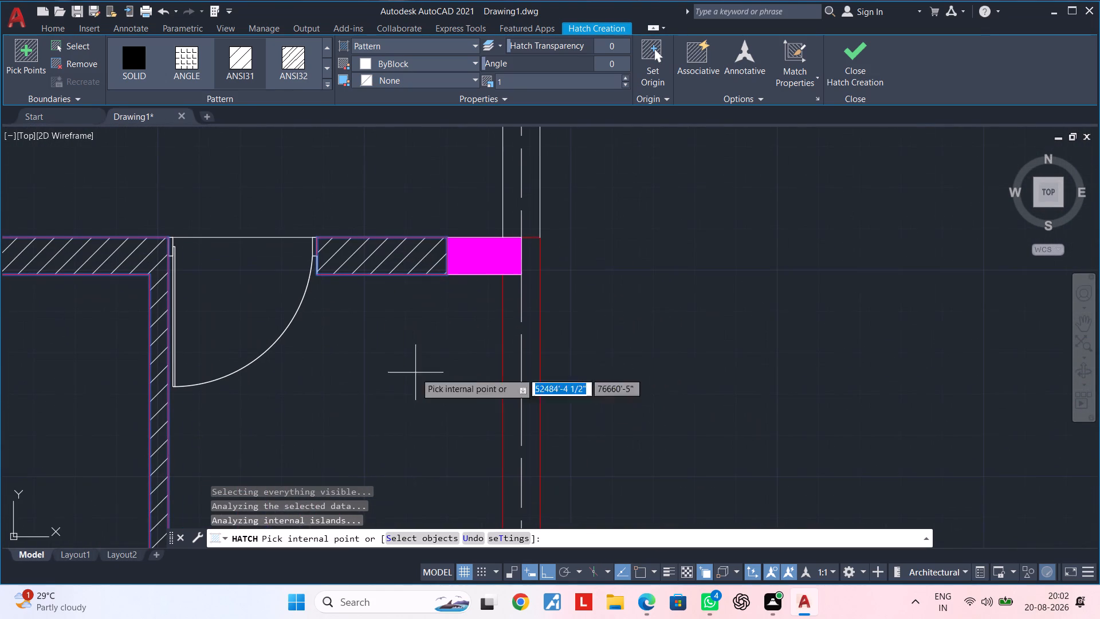
left_click(513, 362)
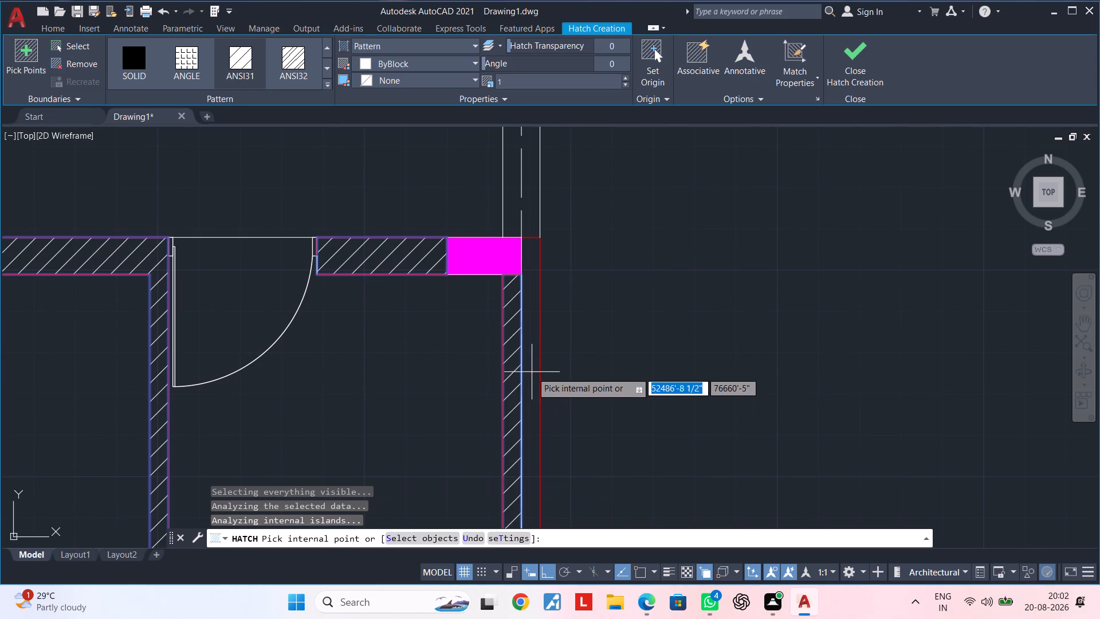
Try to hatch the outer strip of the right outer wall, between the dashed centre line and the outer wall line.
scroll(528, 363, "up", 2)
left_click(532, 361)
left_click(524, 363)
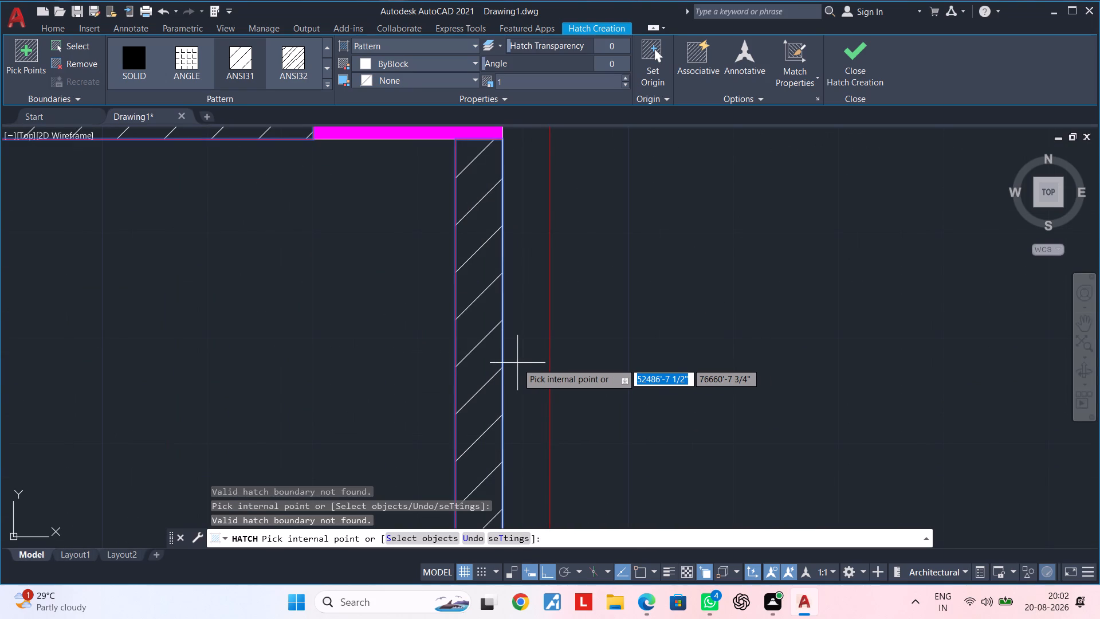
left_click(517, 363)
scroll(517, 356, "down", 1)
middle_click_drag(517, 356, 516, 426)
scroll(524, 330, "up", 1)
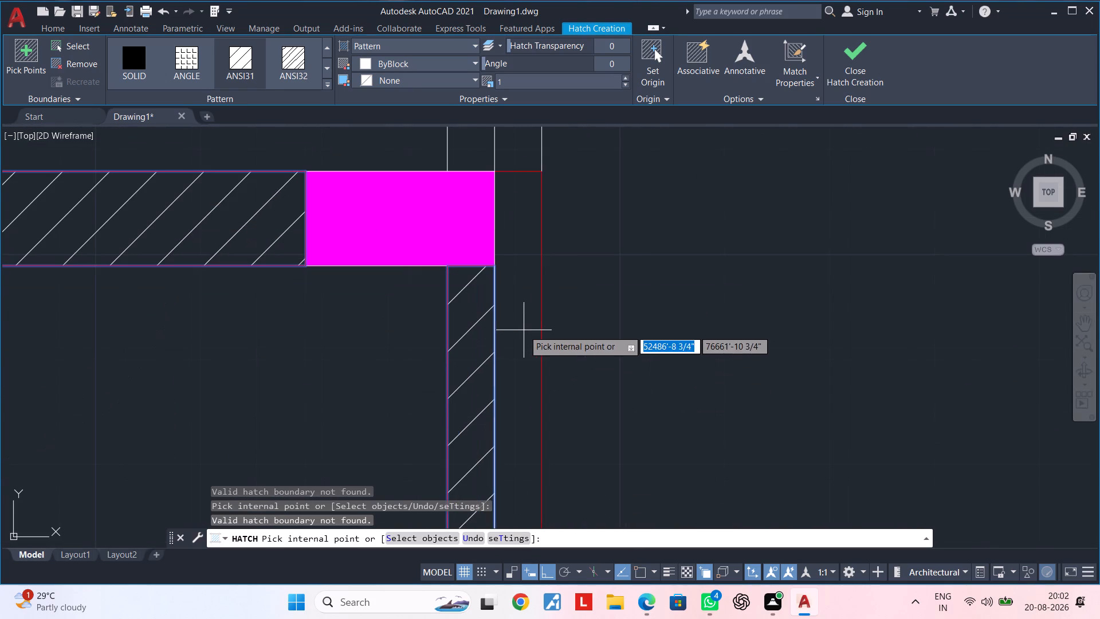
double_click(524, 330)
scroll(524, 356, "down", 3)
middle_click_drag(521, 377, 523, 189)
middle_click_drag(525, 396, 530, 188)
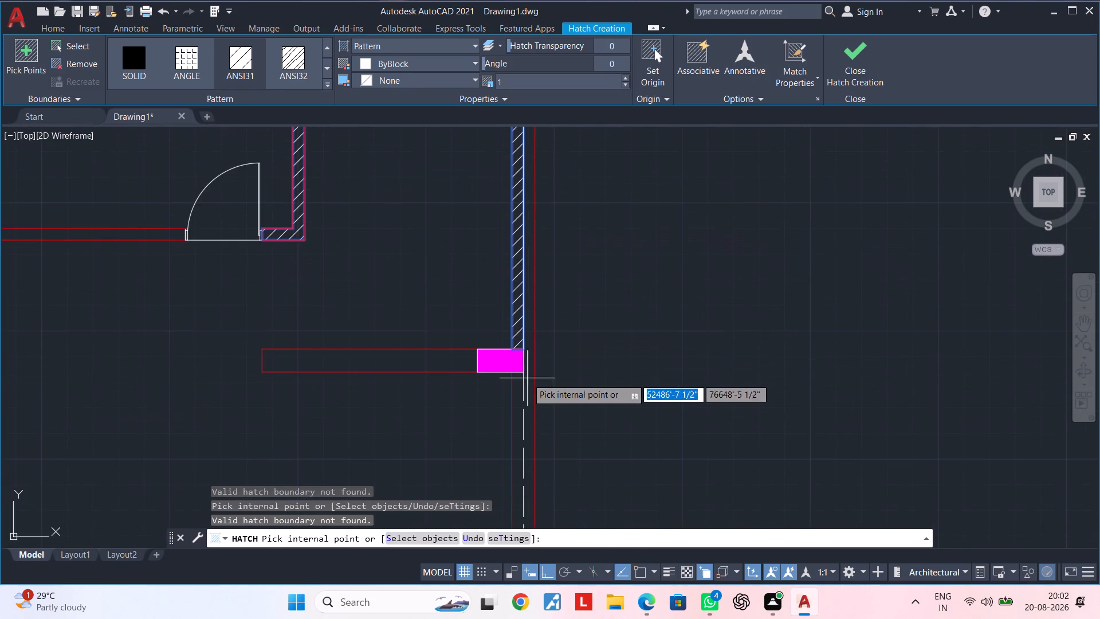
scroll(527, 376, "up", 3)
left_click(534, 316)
Hatch the short horizontal wall extending left from the right boundary's second column.
middle_click_drag(522, 328, 628, 331)
left_click(285, 337)
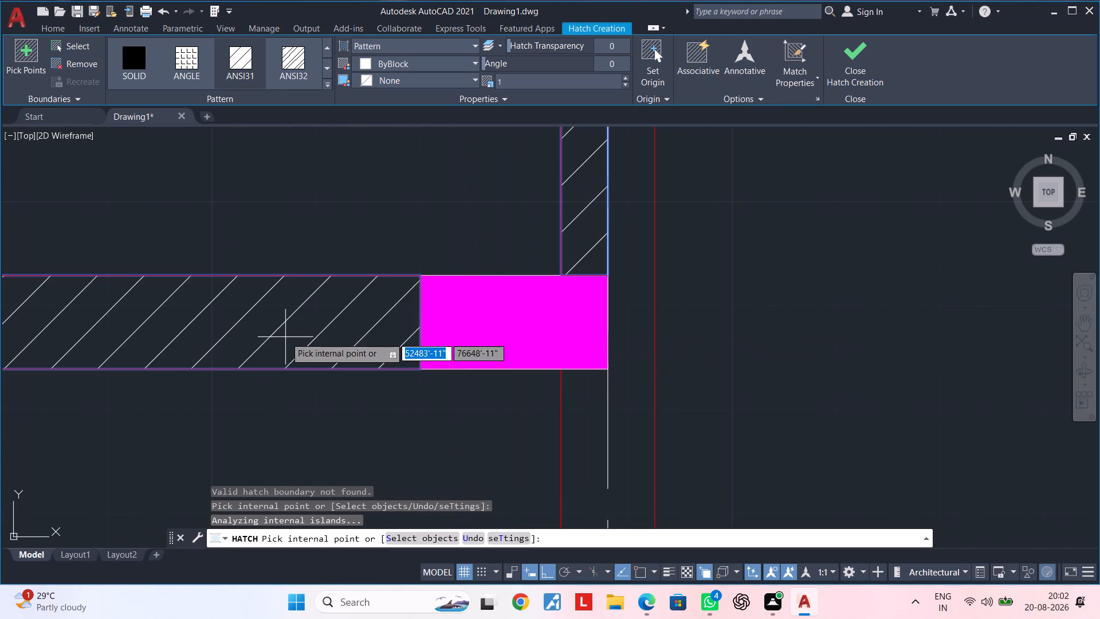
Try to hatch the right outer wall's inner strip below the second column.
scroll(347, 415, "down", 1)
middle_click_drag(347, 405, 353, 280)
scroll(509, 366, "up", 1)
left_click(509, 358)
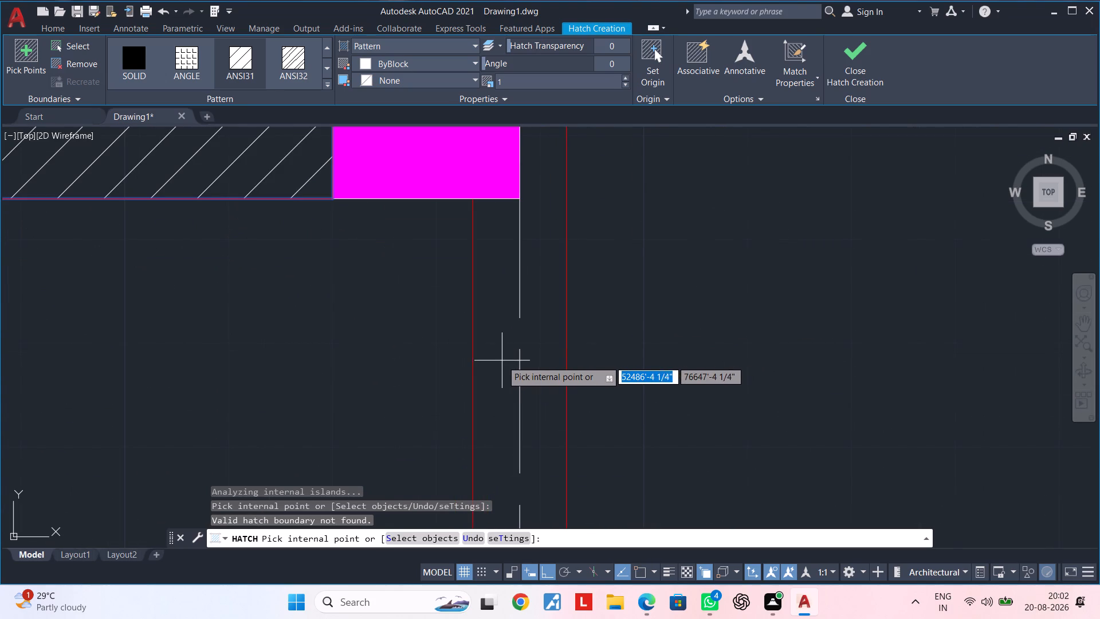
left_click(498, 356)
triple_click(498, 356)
Hatch the long horizontal wall between the lower rooms' single door and the next column down the right boundary.
scroll(502, 354, "down", 3)
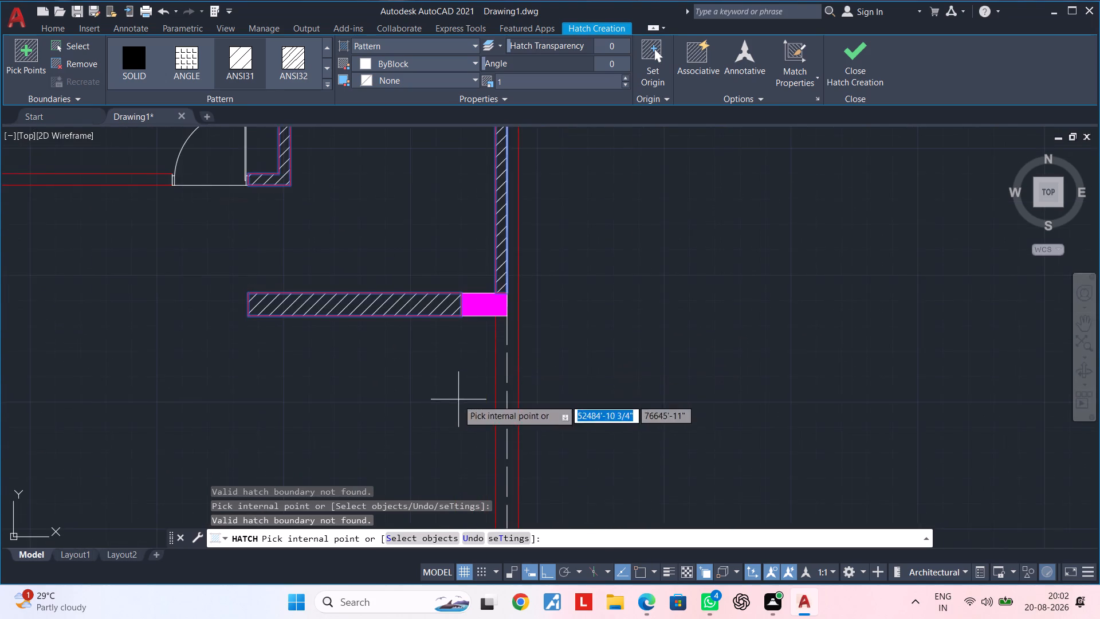
middle_click_drag(458, 399, 535, 249)
scroll(508, 339, "down", 2)
middle_click_drag(506, 337, 528, 240)
scroll(526, 374, "up", 3)
left_click(493, 309)
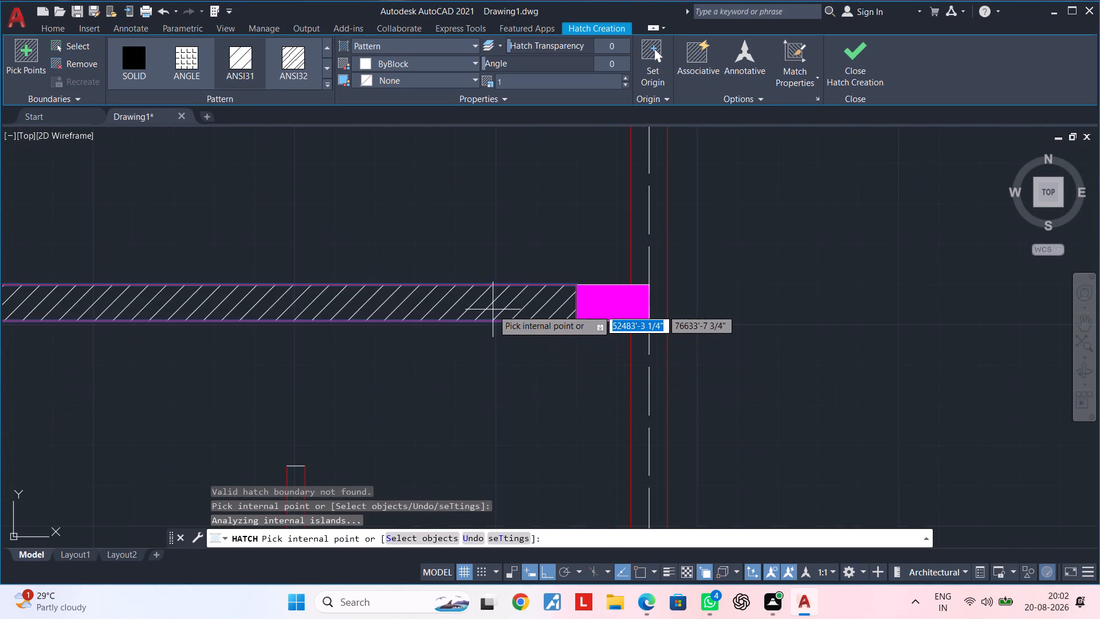
scroll(346, 399, "down", 2)
middle_click_drag(301, 390, 669, 350)
middle_click_drag(392, 357, 616, 336)
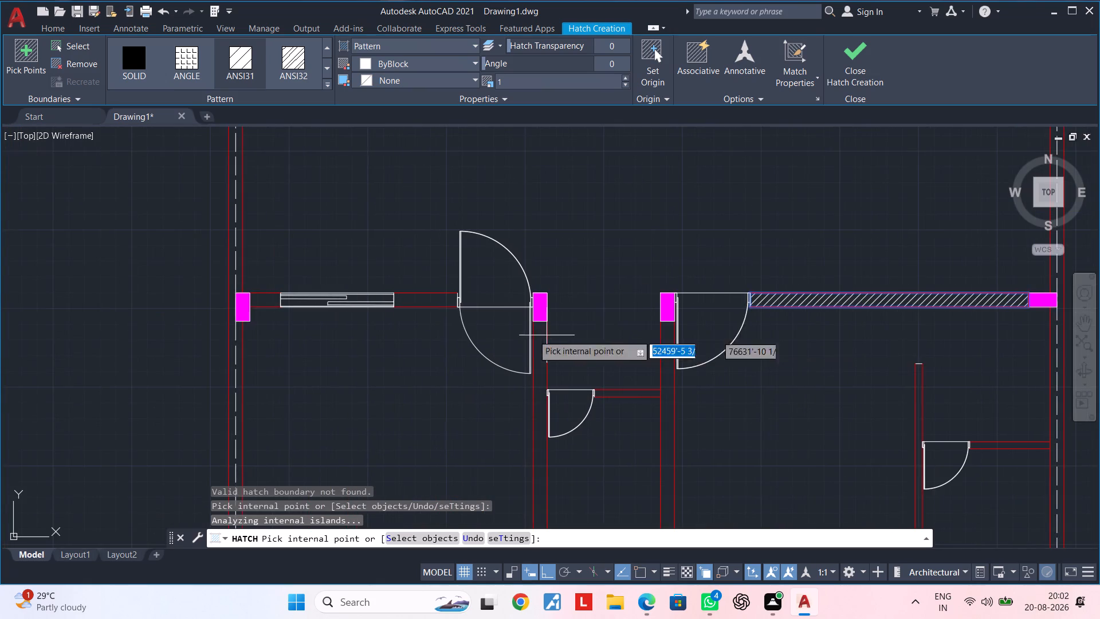
Hatch the lower rooms' horizontal wall segments on both sides of the sliding window near the left boundary column.
scroll(419, 300, "up", 2)
left_click(423, 296)
middle_click_drag(341, 393, 688, 382)
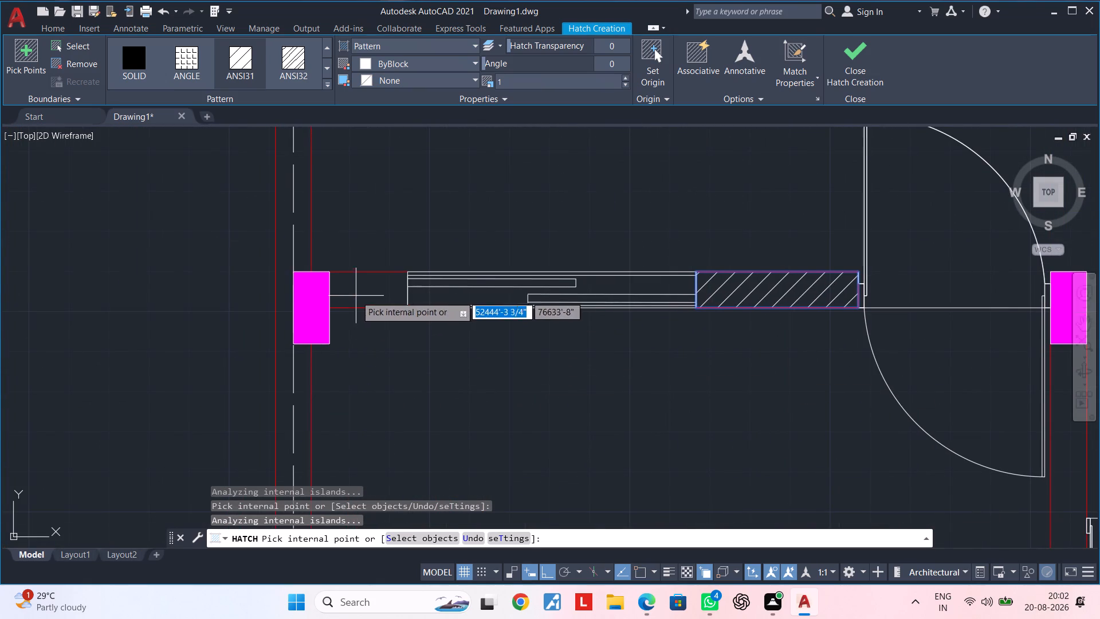
left_click(358, 294)
Hatch the thin horizontal partition left of the small door in the upper right room.
scroll(398, 338, "down", 4)
middle_click_drag(496, 263, 404, 376)
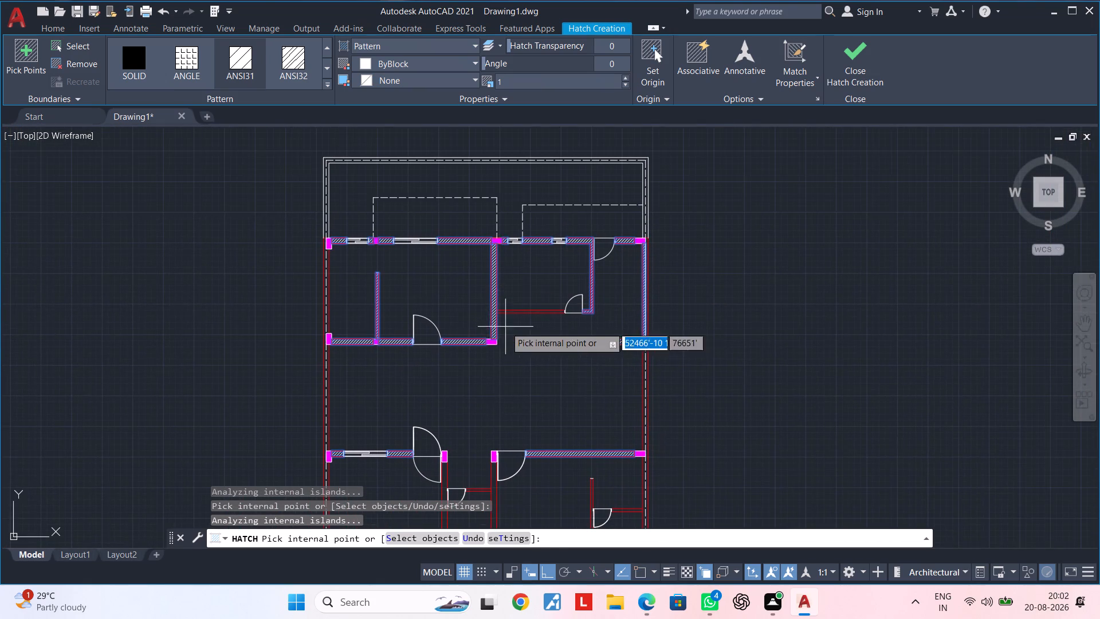
scroll(527, 300, "up", 5)
left_click(519, 324)
Hatch the short horizontal wall beside the small door inside the narrow lower middle room.
scroll(526, 348, "down", 4)
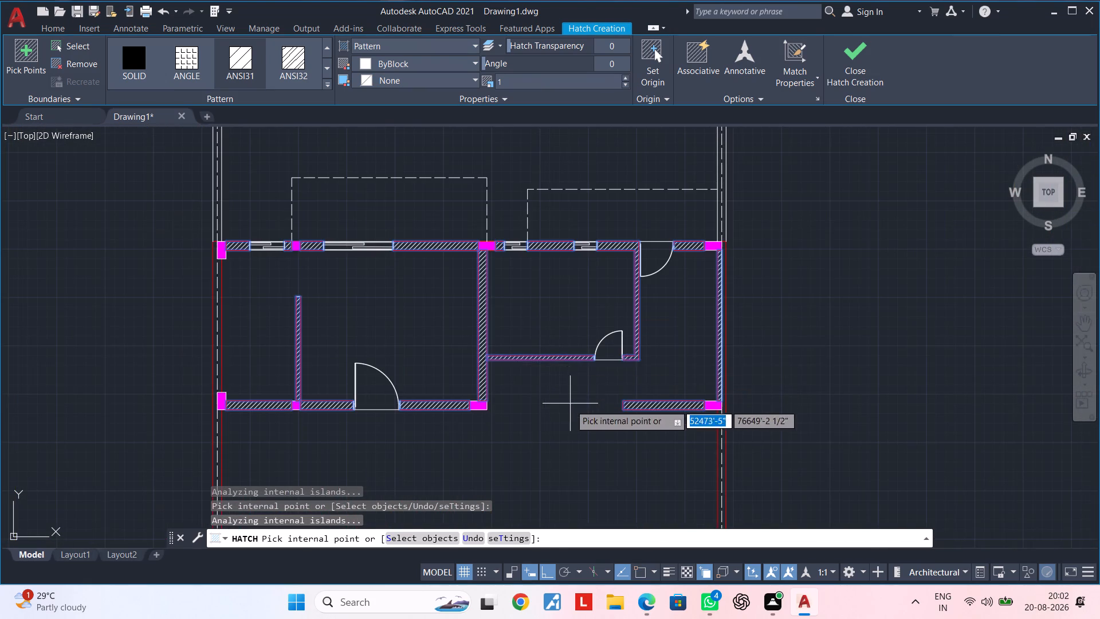
middle_click_drag(569, 401, 520, 241)
middle_click_drag(563, 338, 568, 245)
middle_click_drag(465, 410, 506, 361)
scroll(450, 318, "up", 3)
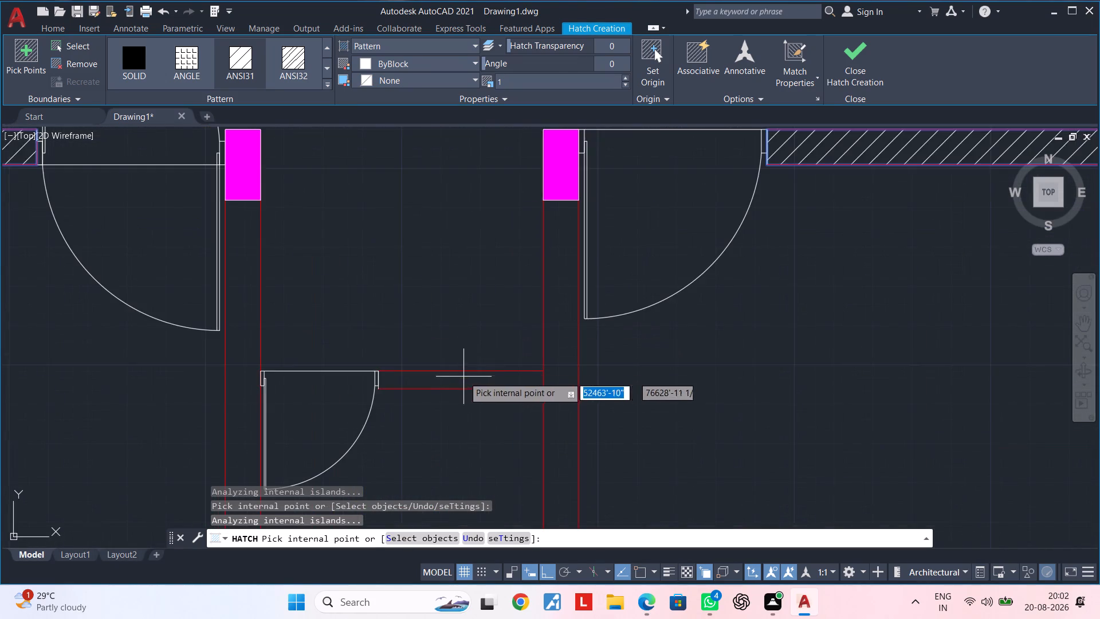
scroll(463, 375, "up", 1)
left_click(464, 379)
Hatch the two long vertical walls on either side of the narrow lower middle room.
left_click(609, 385)
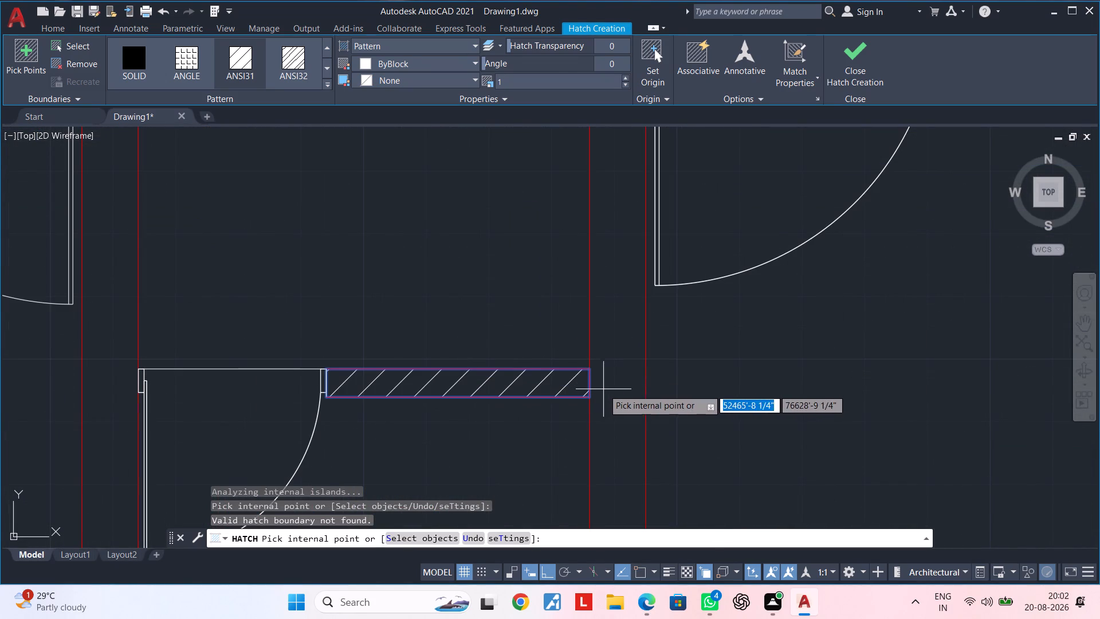
left_click(615, 388)
scroll(615, 395, "down", 2)
middle_click_drag(616, 393, 619, 221)
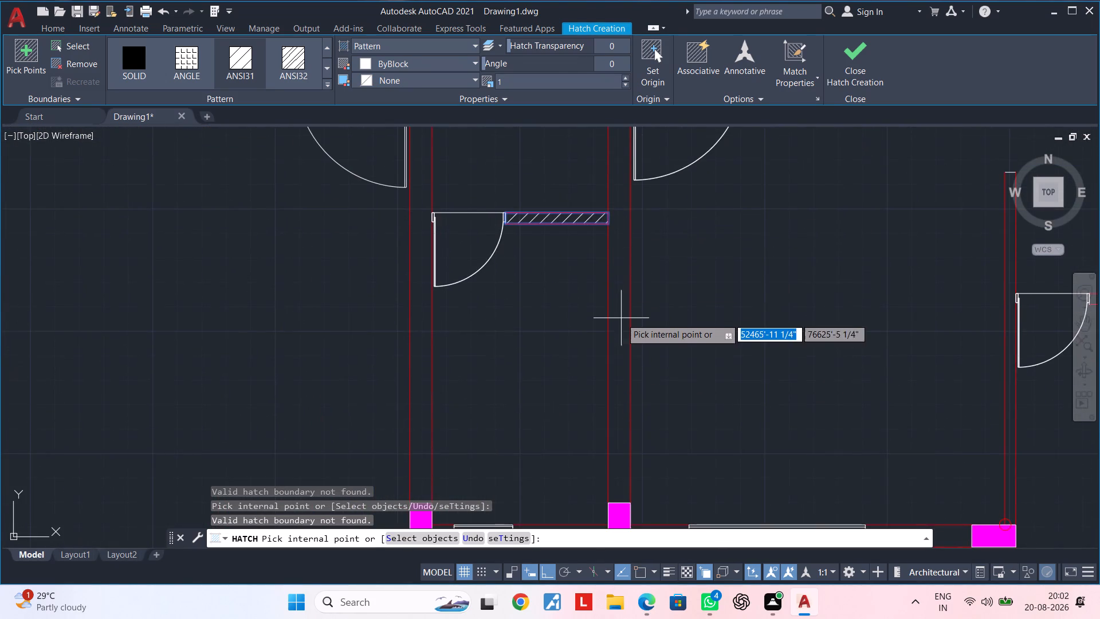
scroll(618, 331, "down", 2)
scroll(617, 338, "up", 2)
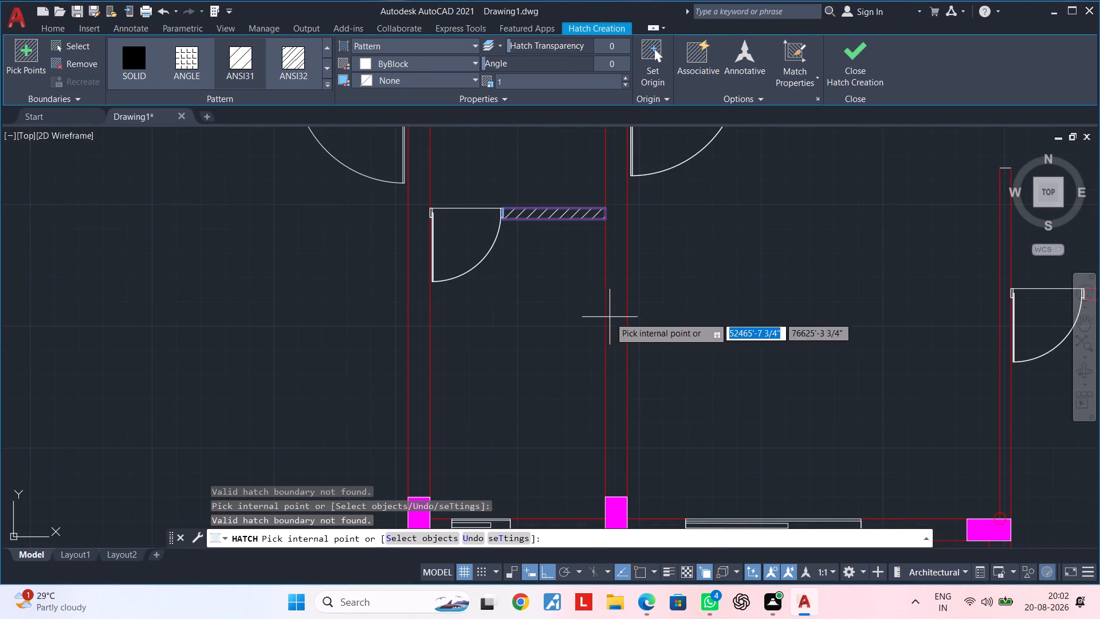
left_click(613, 313)
middle_click_drag(544, 338, 639, 332)
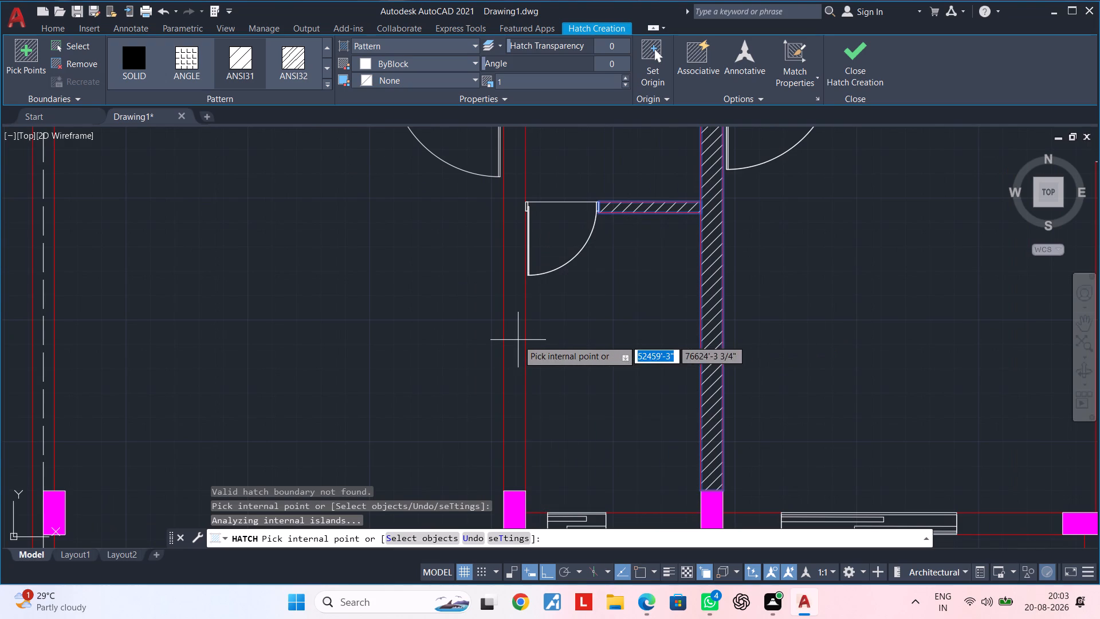
left_click(517, 340)
Hatch the wall segments on both sides of the small window at the bottom of the narrow middle room.
scroll(530, 342, "down", 2)
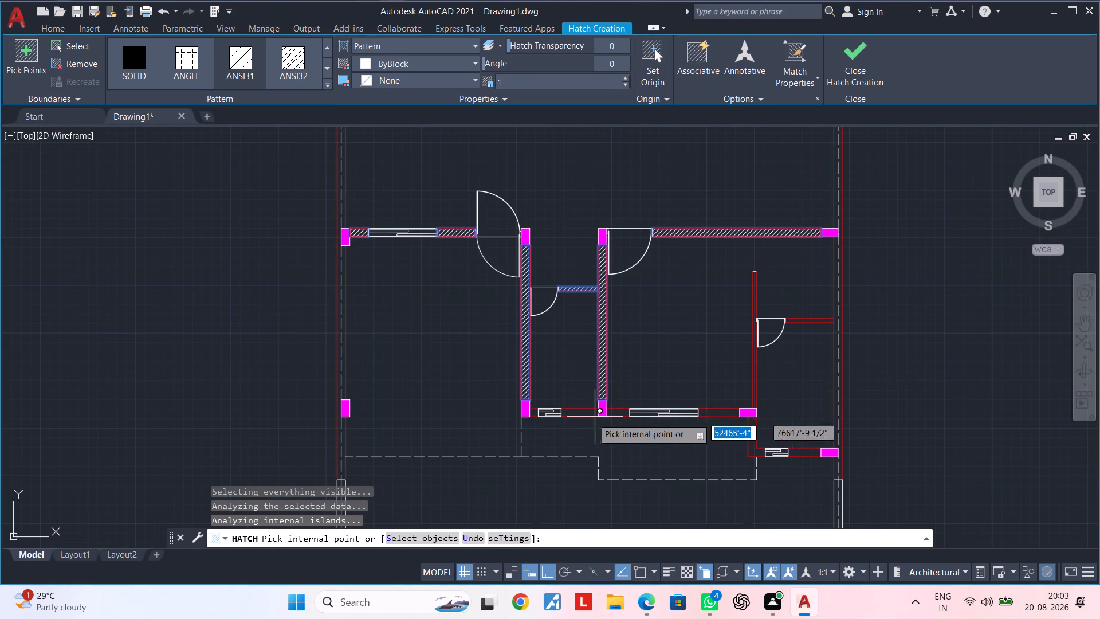
scroll(575, 431, "up", 2)
scroll(486, 399, "up", 2)
left_click(449, 366)
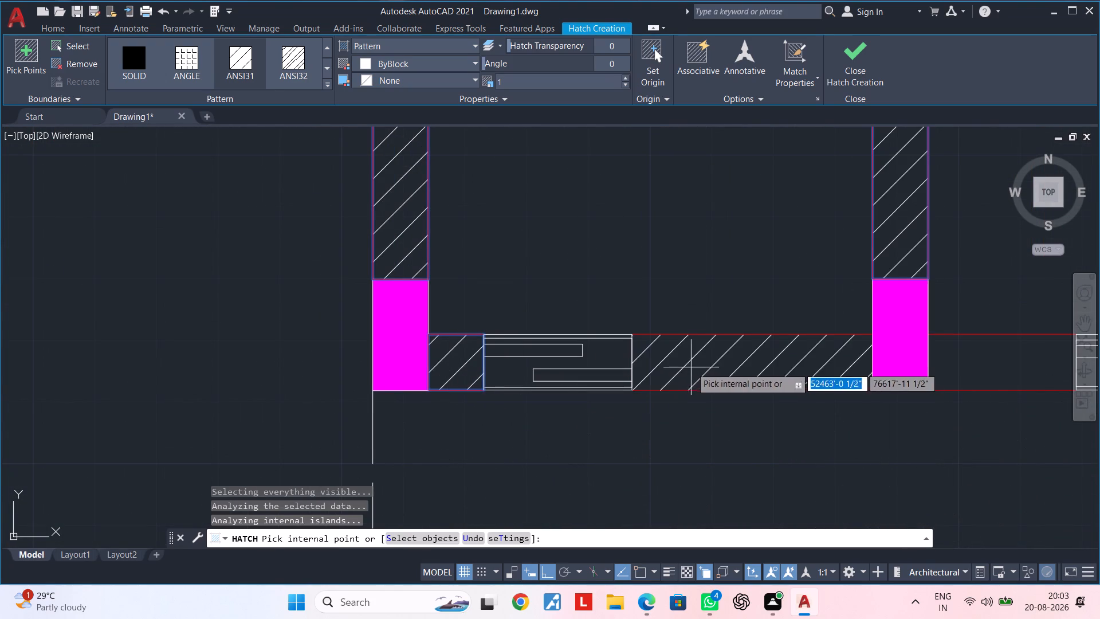
left_click(692, 367)
Hatch the bottom wall segments on both sides of the wide window, from the middle column to the next column on the right.
scroll(721, 381, "down", 3)
middle_click_drag(775, 398, 449, 390)
scroll(463, 382, "up", 3)
left_click(491, 352)
scroll(560, 397, "down", 2)
middle_click_drag(600, 406, 237, 386)
scroll(401, 374, "up", 2)
left_click(463, 355)
Hatch the L-shaped wall running from below the column right of the wide window to the lower right small window.
scroll(498, 416, "down", 2)
middle_click_drag(469, 414, 391, 394)
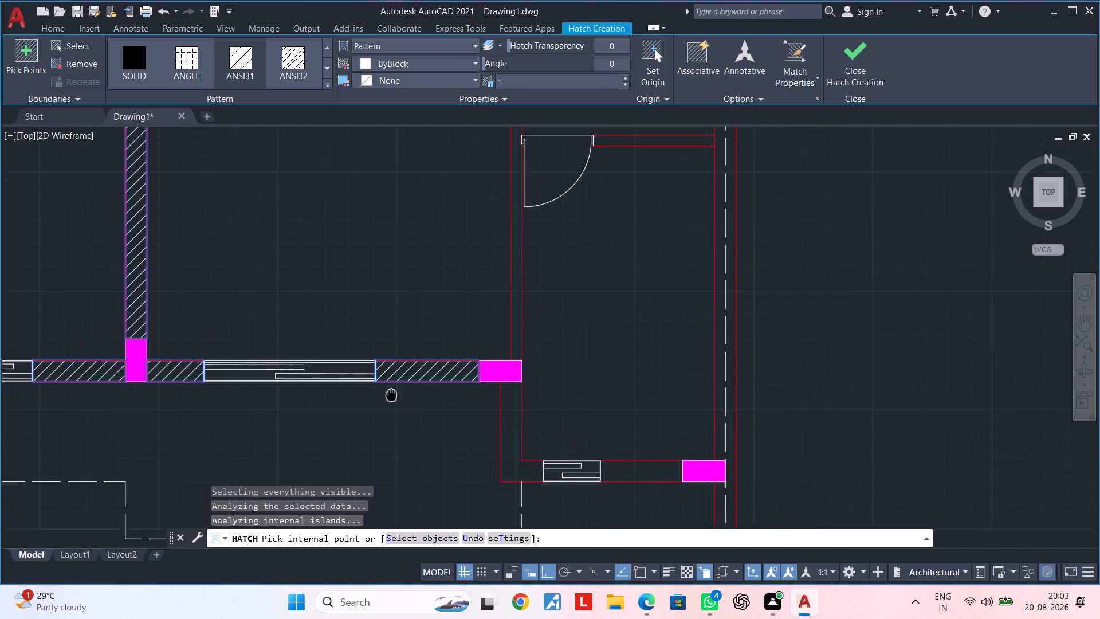
middle_click_drag(391, 394, 347, 380)
scroll(464, 428, "up", 2)
left_click(469, 422)
Hatch the thin vertical partition rising from the column to the right of the wide window.
scroll(532, 360, "down", 3)
scroll(532, 340, "up", 1)
middle_click_drag(532, 340, 517, 439)
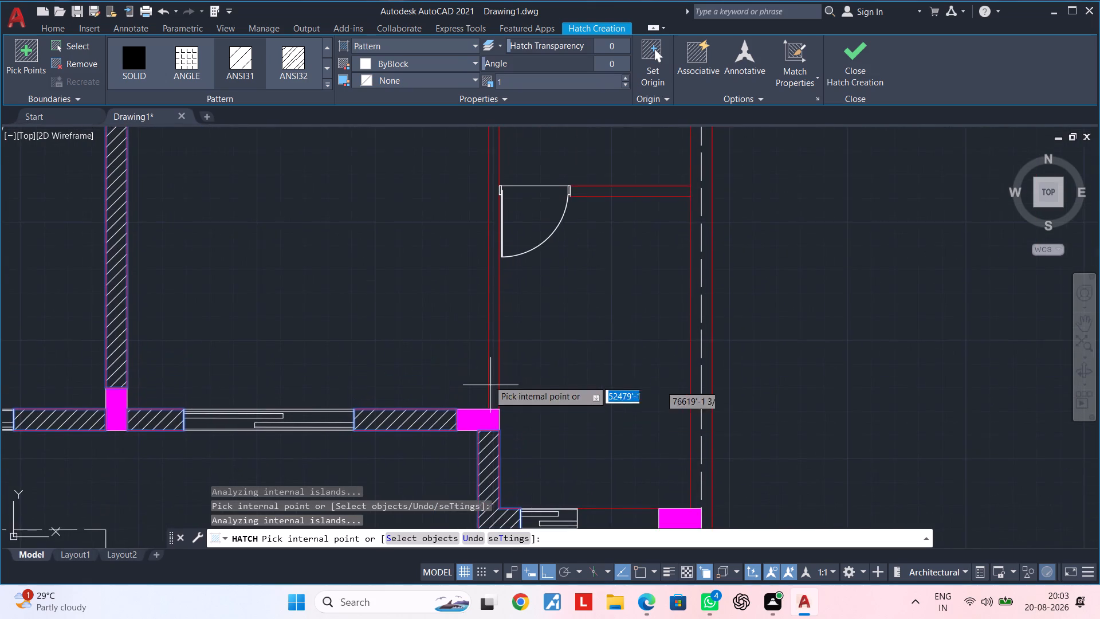
scroll(489, 355, "up", 1)
left_click(494, 351)
Hatch the bottom wall segment between the small window and the lower right corner column.
scroll(538, 365, "down", 2)
middle_click_drag(571, 369, 508, 291)
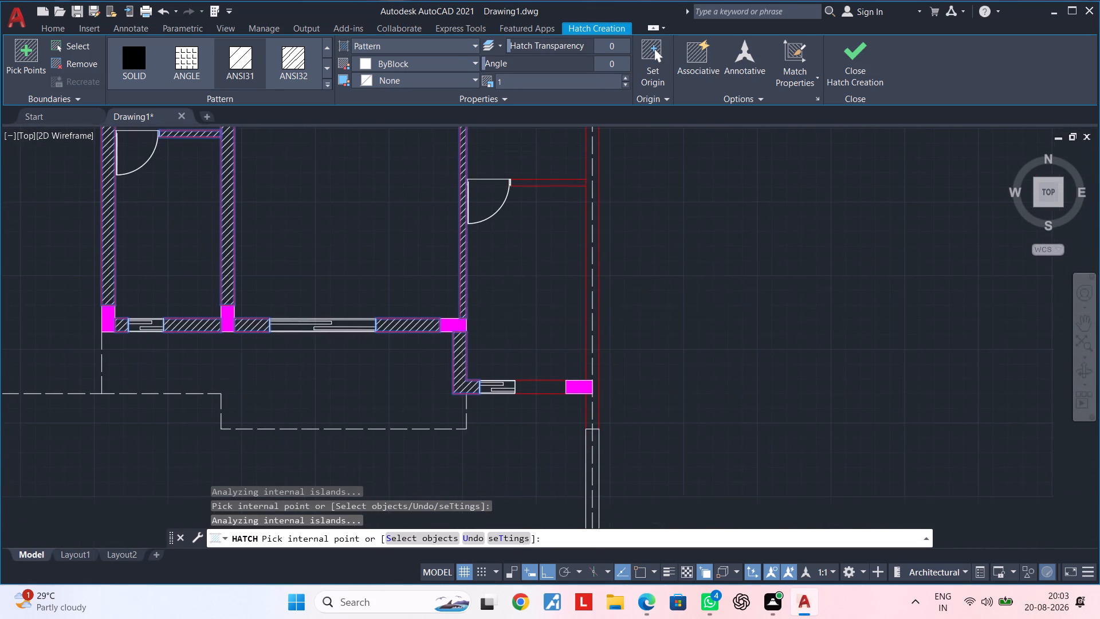
scroll(559, 398, "up", 2)
left_click(533, 374)
Hatch the short horizontal wall between the lower right room's door and the right outer wall.
scroll(531, 387, "down", 3)
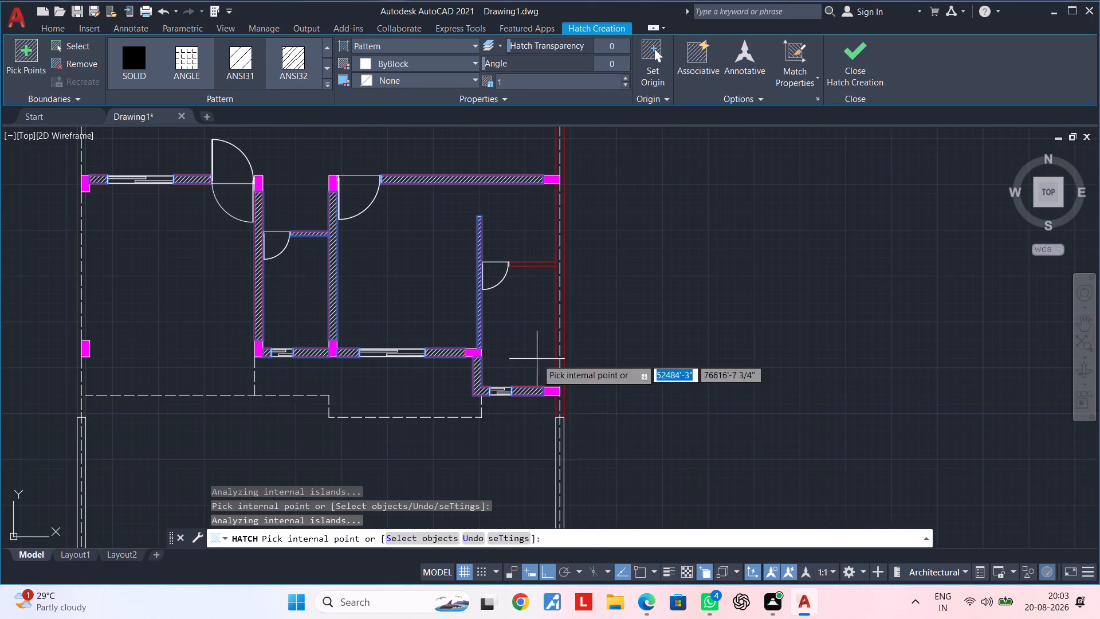
middle_click_drag(523, 315, 506, 420)
scroll(537, 361, "up", 3)
left_click(480, 394)
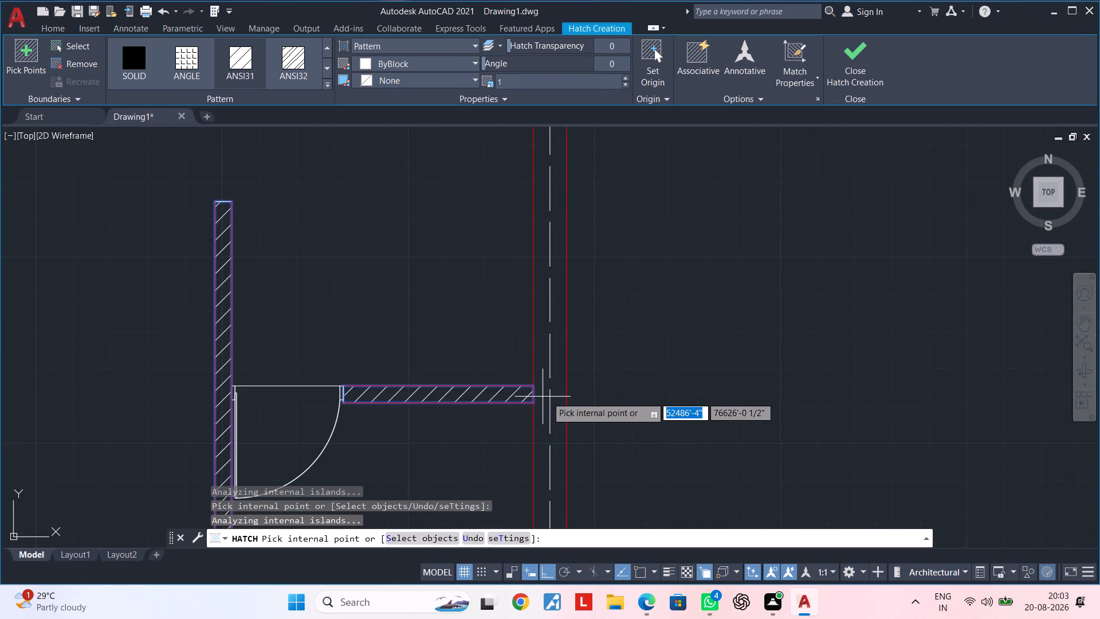
Hatch the right outer wall's inner strip between the lower room's two boundary columns and below the bottom column.
scroll(547, 397, "up", 2)
left_click(529, 398)
scroll(547, 398, "down", 2)
middle_click_drag(547, 390, 468, 218)
scroll(508, 405, "down", 2)
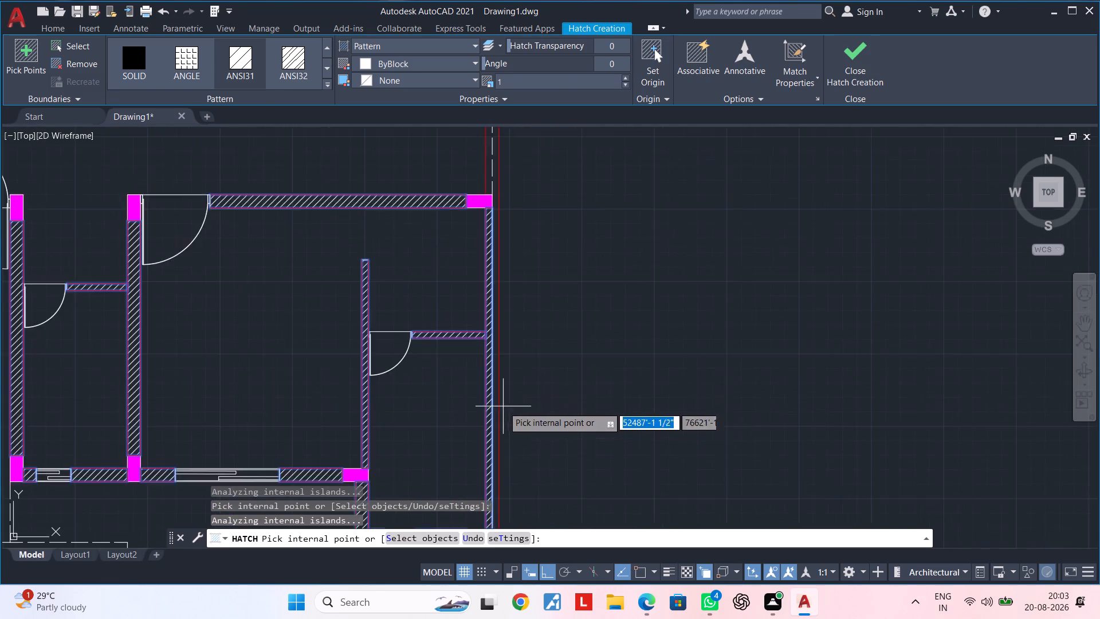
middle_click_drag(503, 377, 506, 285)
scroll(504, 433, "up", 2)
middle_click_drag(504, 443, 533, 281)
scroll(506, 366, "up", 3)
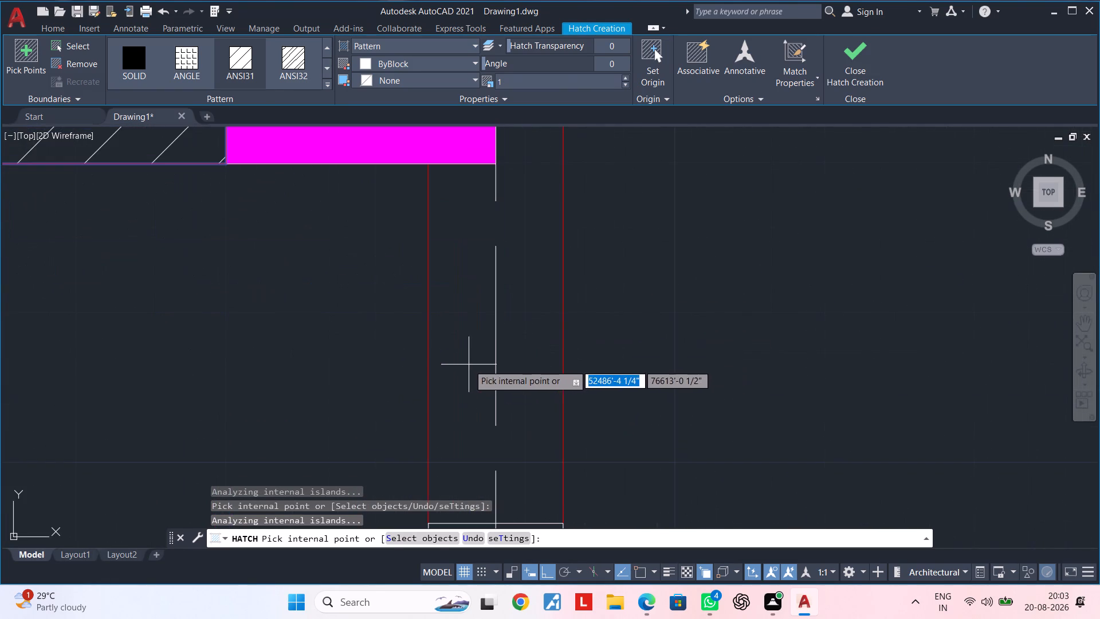
left_click(468, 364)
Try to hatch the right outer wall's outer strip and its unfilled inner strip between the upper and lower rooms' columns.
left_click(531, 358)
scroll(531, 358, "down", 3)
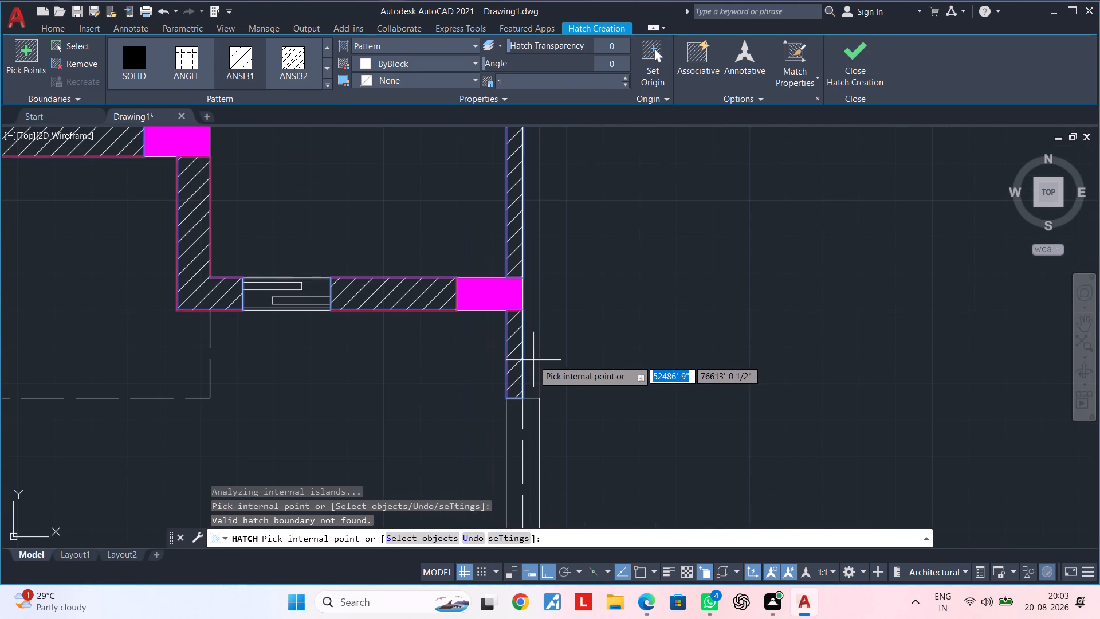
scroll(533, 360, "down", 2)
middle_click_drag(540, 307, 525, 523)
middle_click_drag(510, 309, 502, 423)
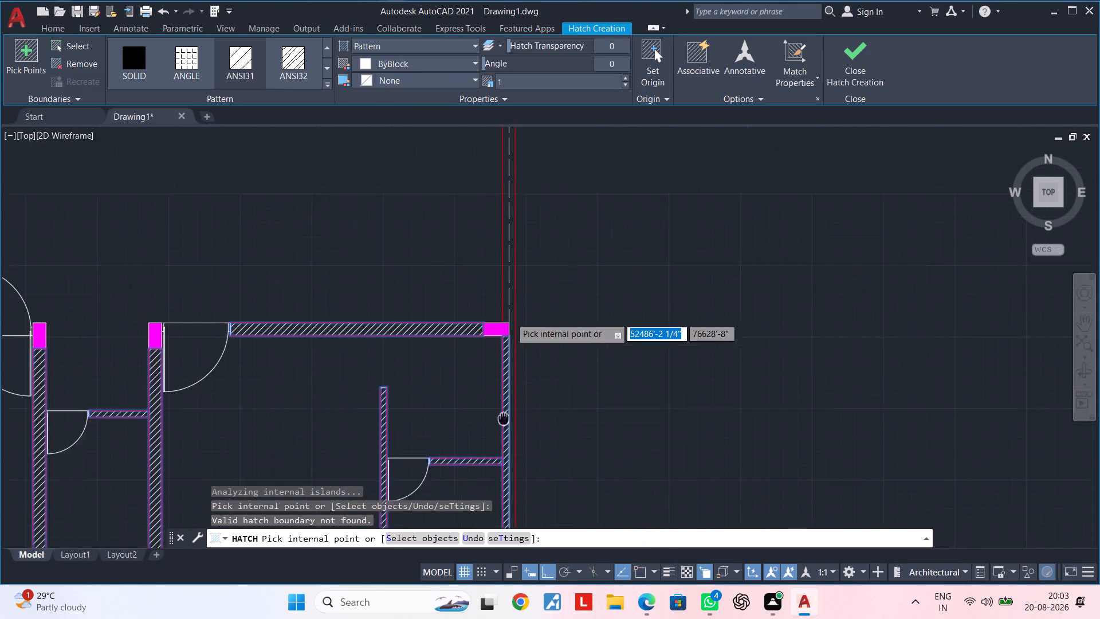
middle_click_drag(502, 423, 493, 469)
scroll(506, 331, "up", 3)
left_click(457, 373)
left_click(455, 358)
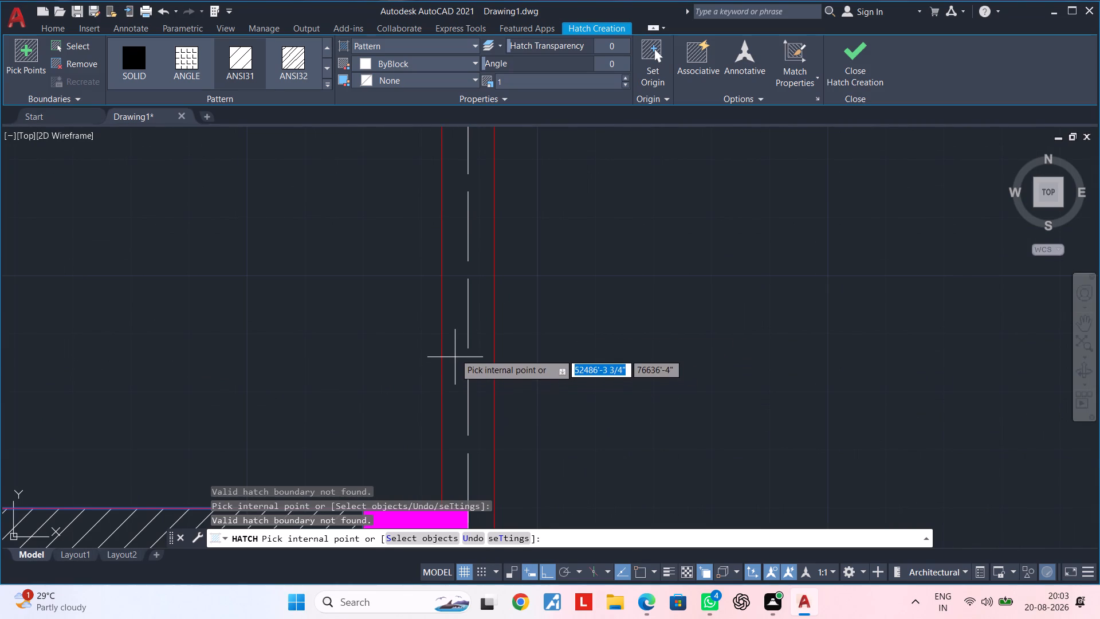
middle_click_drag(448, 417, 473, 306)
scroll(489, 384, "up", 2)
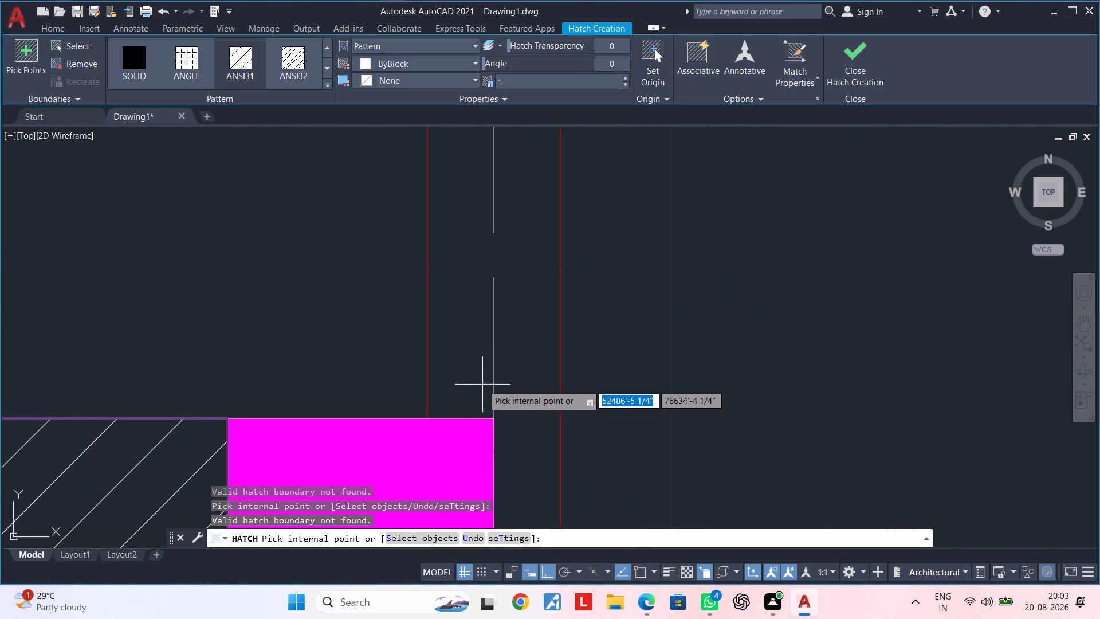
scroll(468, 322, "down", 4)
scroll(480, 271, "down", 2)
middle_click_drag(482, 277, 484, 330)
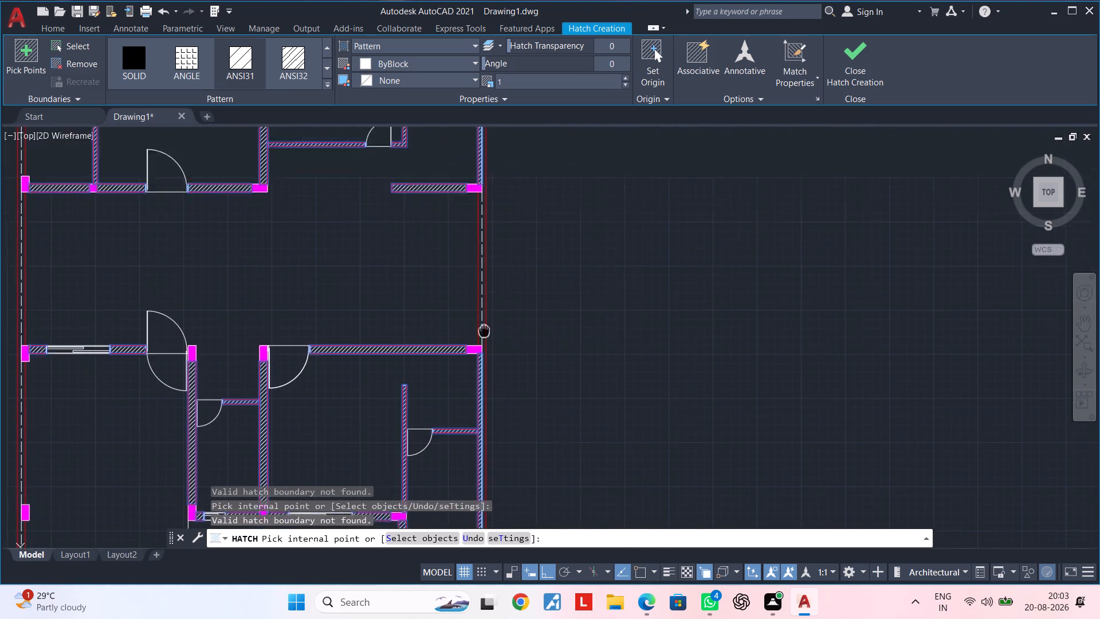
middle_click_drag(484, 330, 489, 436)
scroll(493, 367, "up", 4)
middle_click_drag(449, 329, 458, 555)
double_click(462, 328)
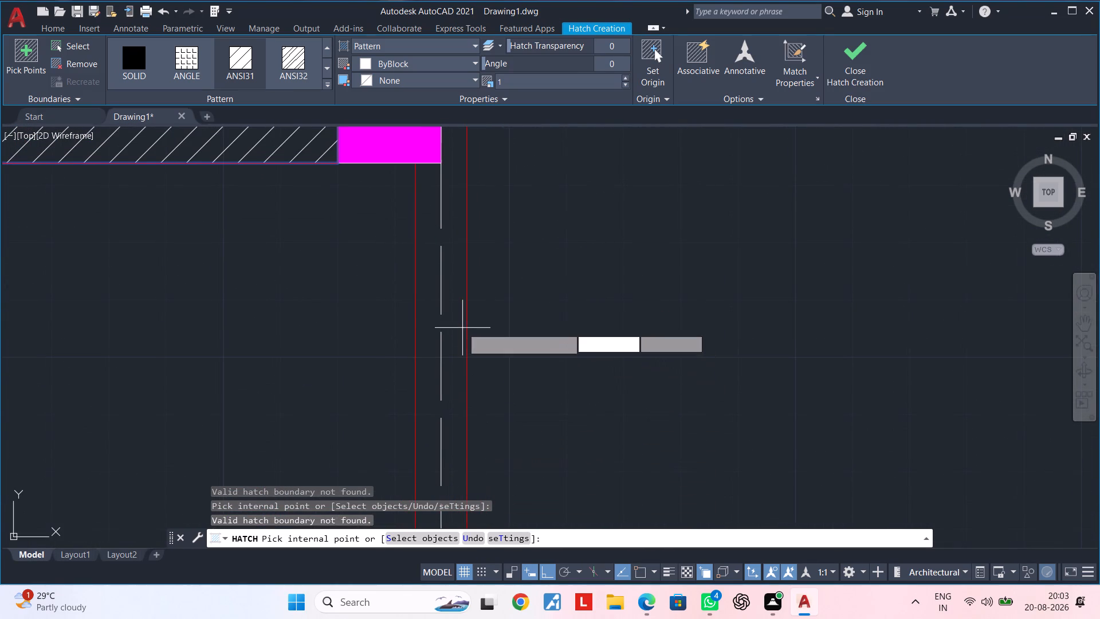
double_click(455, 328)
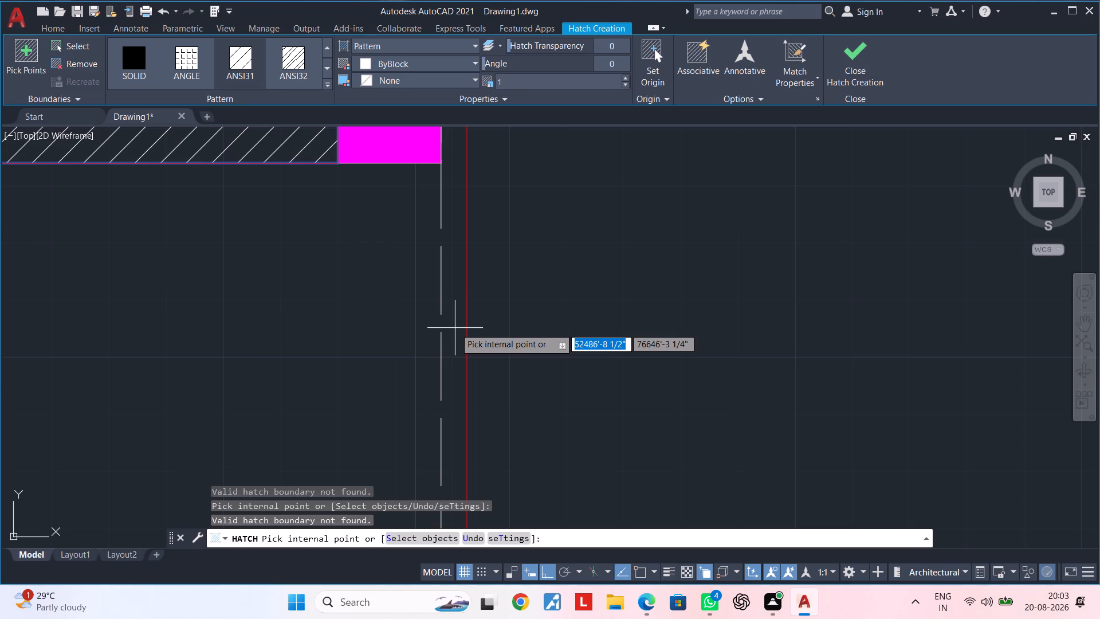
Hatch the left outer wall's inner strip between the upper and lower rooms' columns and alongside the lower left room.
scroll(455, 328, "down", 3)
middle_click_drag(301, 365, 712, 337)
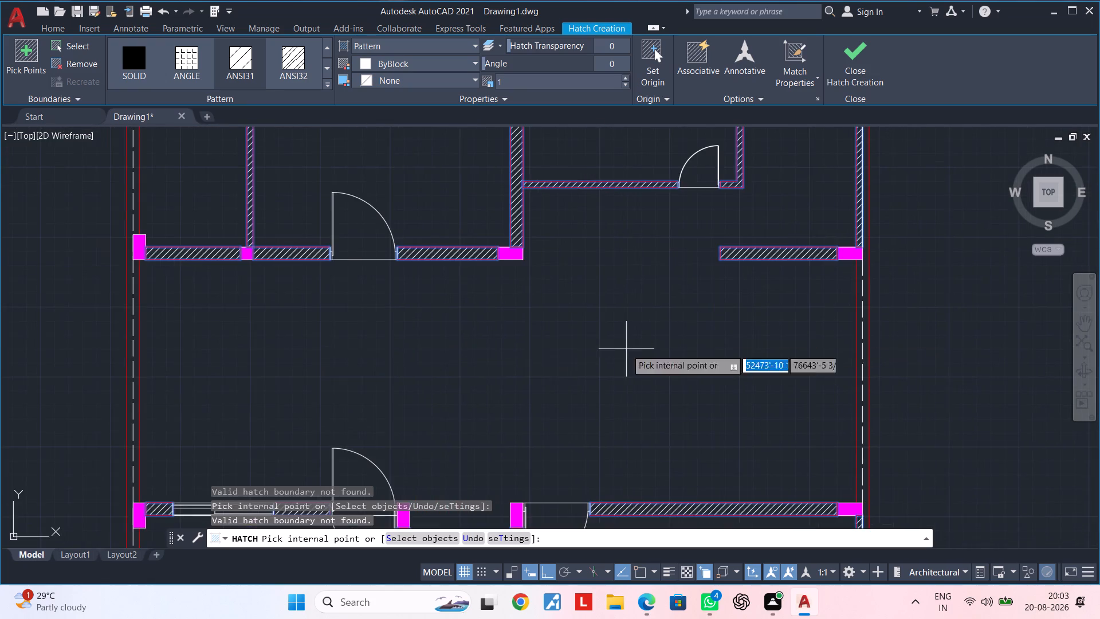
middle_click_drag(327, 354, 600, 327)
scroll(403, 338, "up", 2)
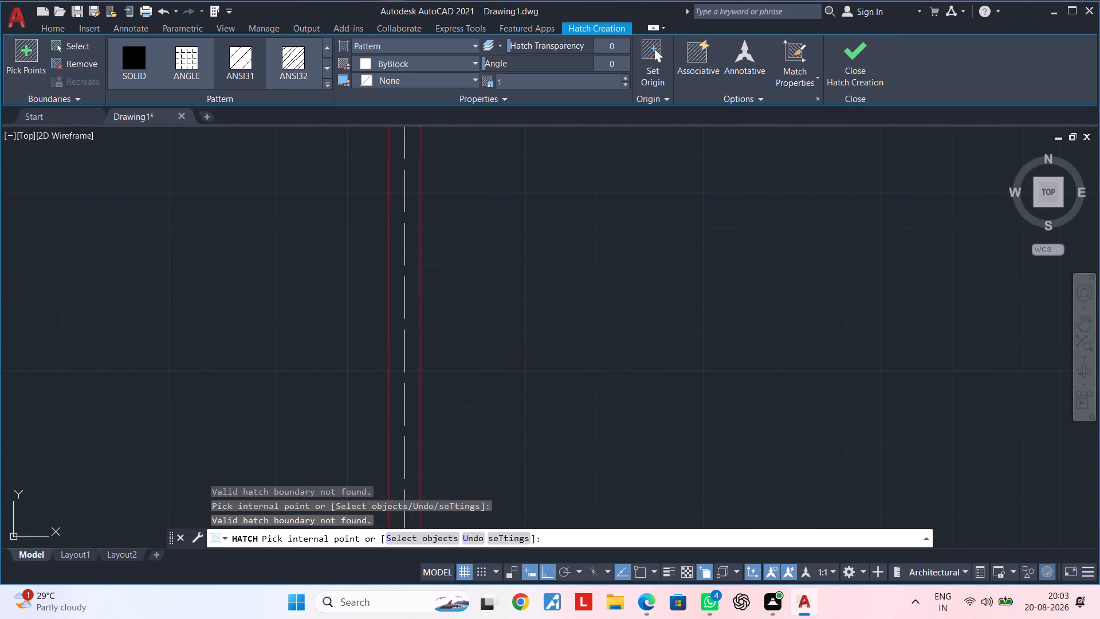
left_click(411, 330)
scroll(412, 330, "down", 3)
scroll(414, 456, "up", 1)
middle_click_drag(414, 456, 438, 285)
scroll(430, 316, "up", 2)
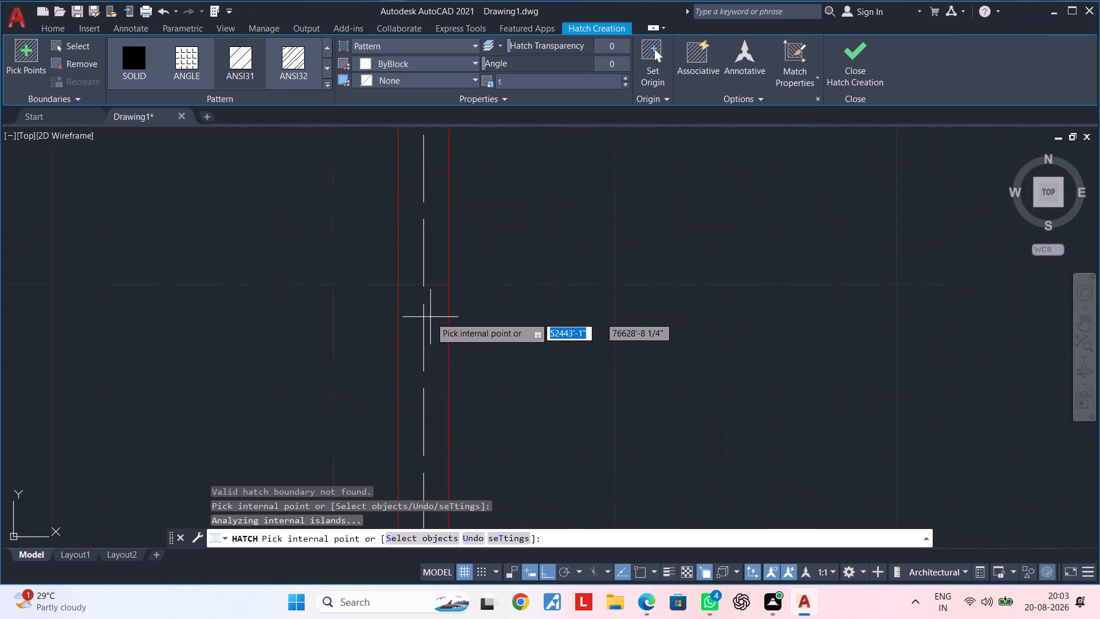
scroll(430, 317, "up", 1)
left_click(434, 311)
Hatch the left outer wall's inner strip below its bottom column, down to the white compound wall.
scroll(453, 343, "down", 3)
middle_click_drag(455, 347, 472, 171)
middle_click_drag(488, 368, 490, 305)
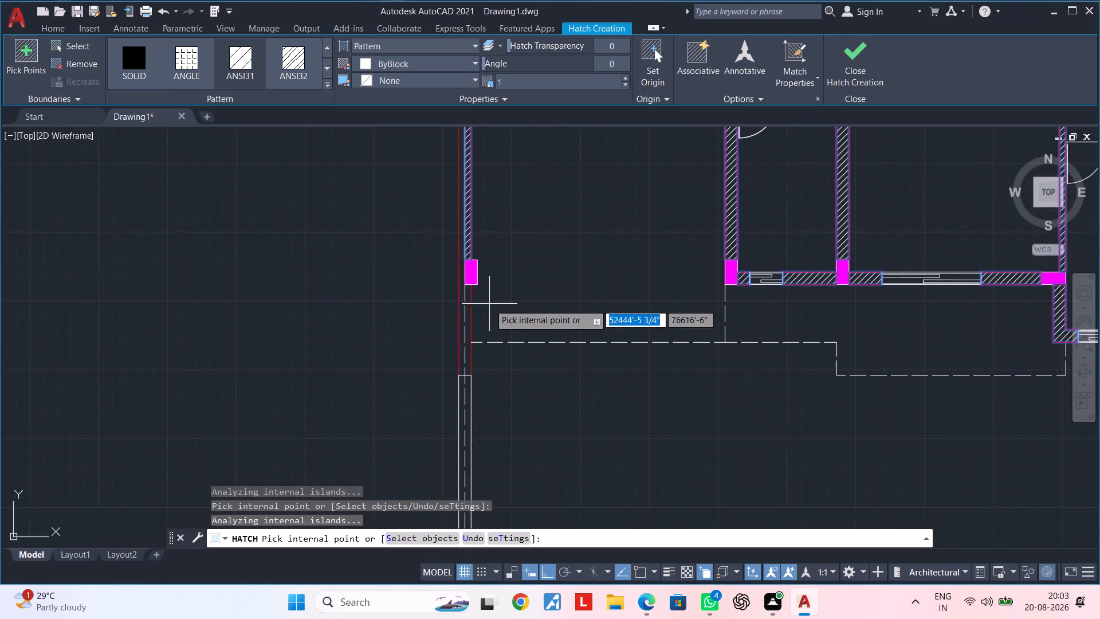
scroll(467, 318, "up", 3)
left_click(461, 318)
Hatch the left outer wall's inner strip alongside the upper left room.
scroll(520, 314, "down", 2)
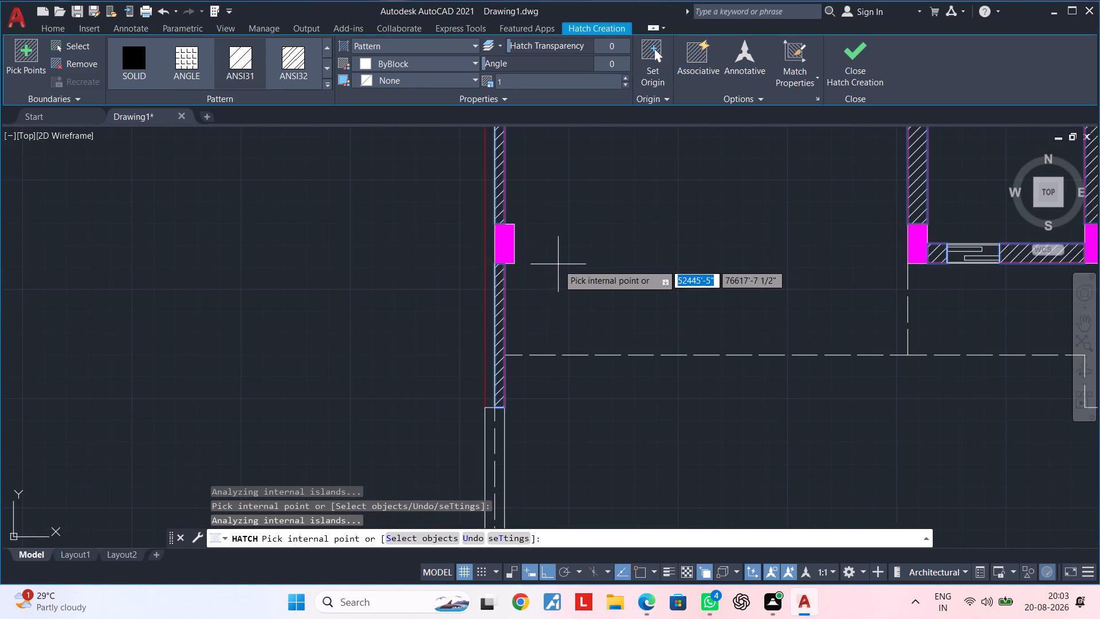
middle_click_drag(558, 271, 522, 587)
scroll(547, 376, "down", 2)
middle_click_drag(547, 378, 535, 618)
scroll(535, 618, "up", 1)
scroll(498, 330, "up", 3)
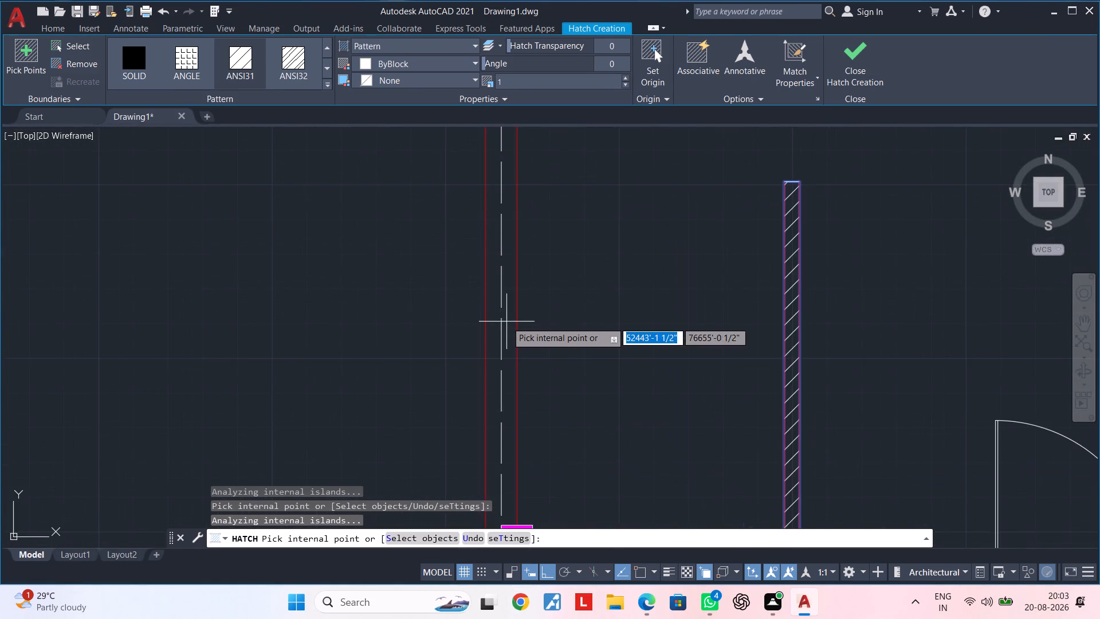
scroll(506, 320, "up", 1)
left_click(506, 319)
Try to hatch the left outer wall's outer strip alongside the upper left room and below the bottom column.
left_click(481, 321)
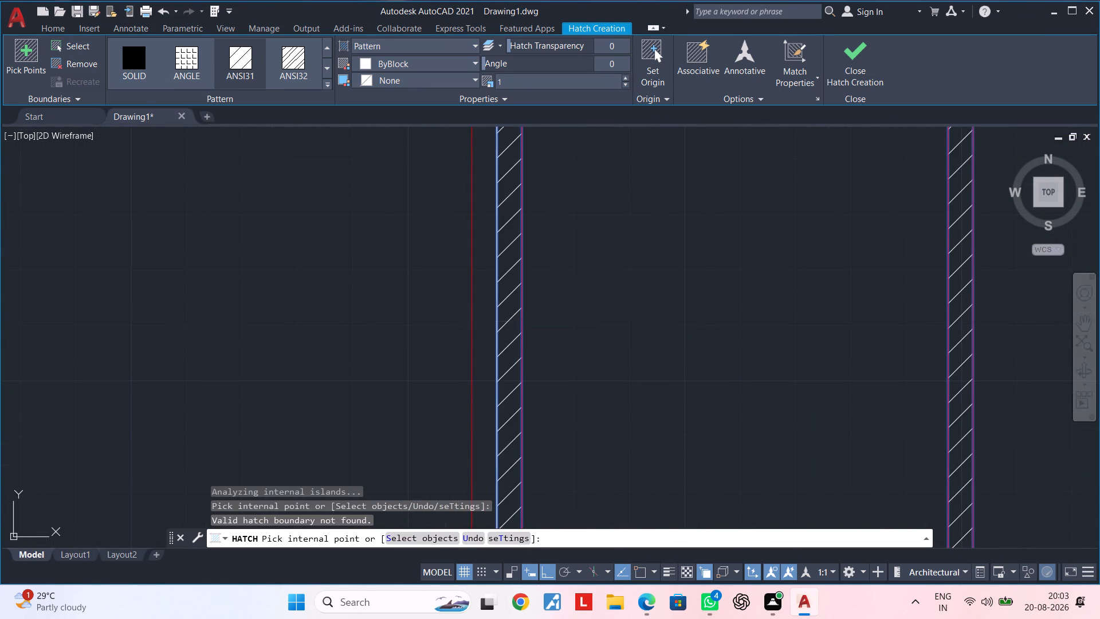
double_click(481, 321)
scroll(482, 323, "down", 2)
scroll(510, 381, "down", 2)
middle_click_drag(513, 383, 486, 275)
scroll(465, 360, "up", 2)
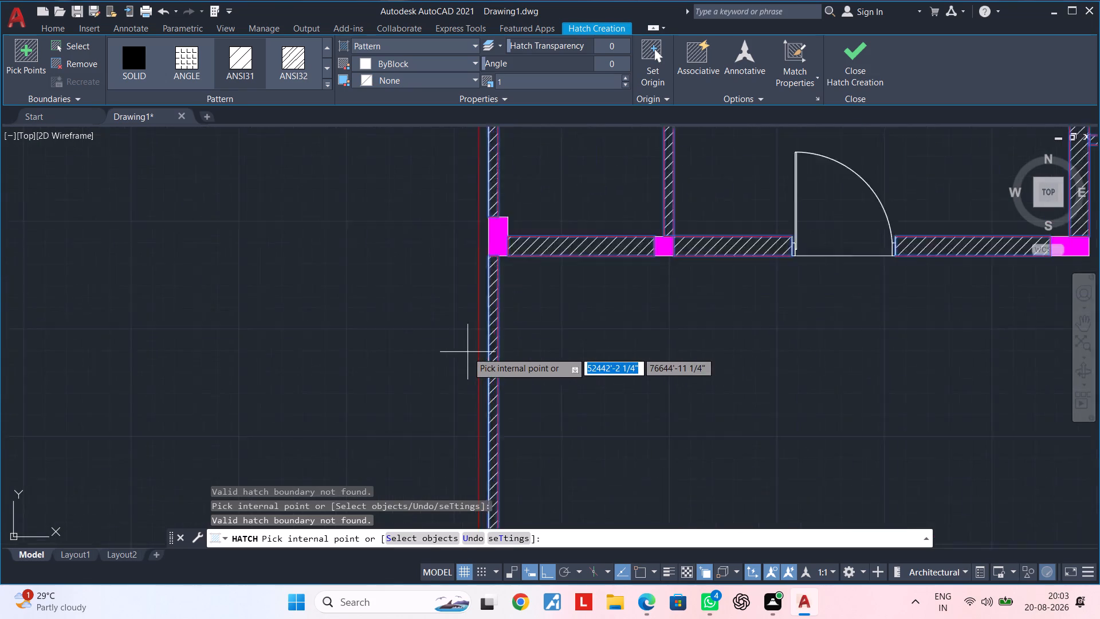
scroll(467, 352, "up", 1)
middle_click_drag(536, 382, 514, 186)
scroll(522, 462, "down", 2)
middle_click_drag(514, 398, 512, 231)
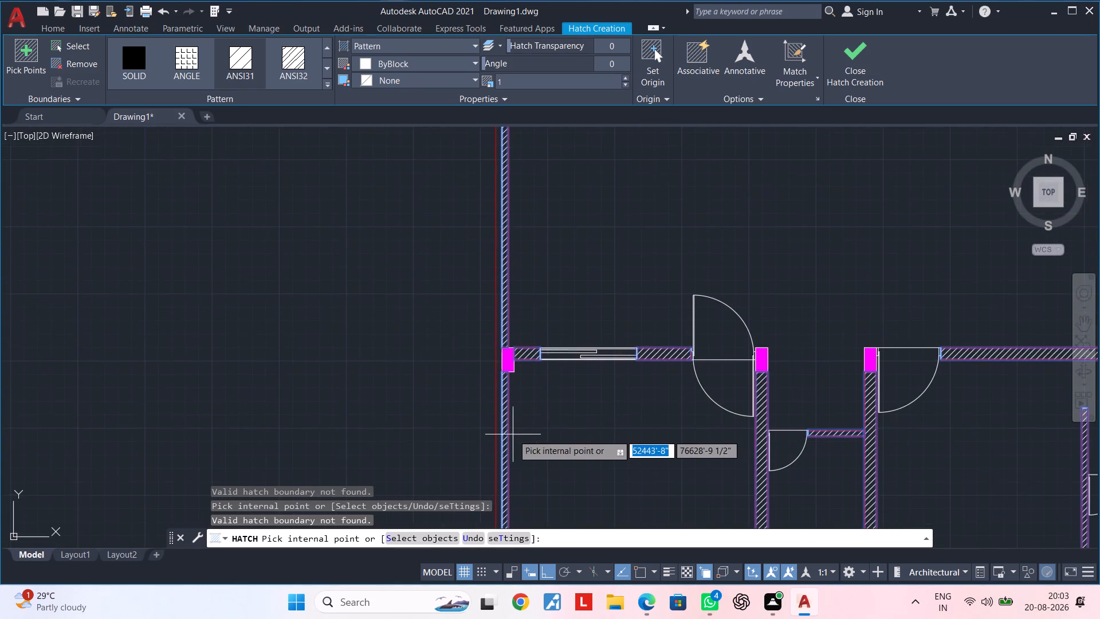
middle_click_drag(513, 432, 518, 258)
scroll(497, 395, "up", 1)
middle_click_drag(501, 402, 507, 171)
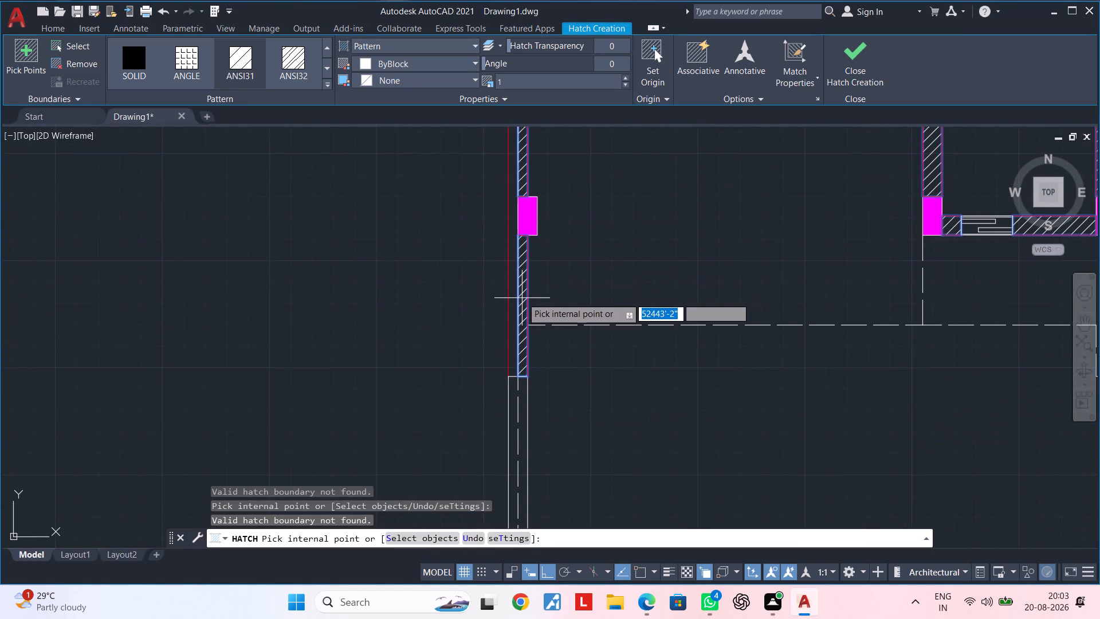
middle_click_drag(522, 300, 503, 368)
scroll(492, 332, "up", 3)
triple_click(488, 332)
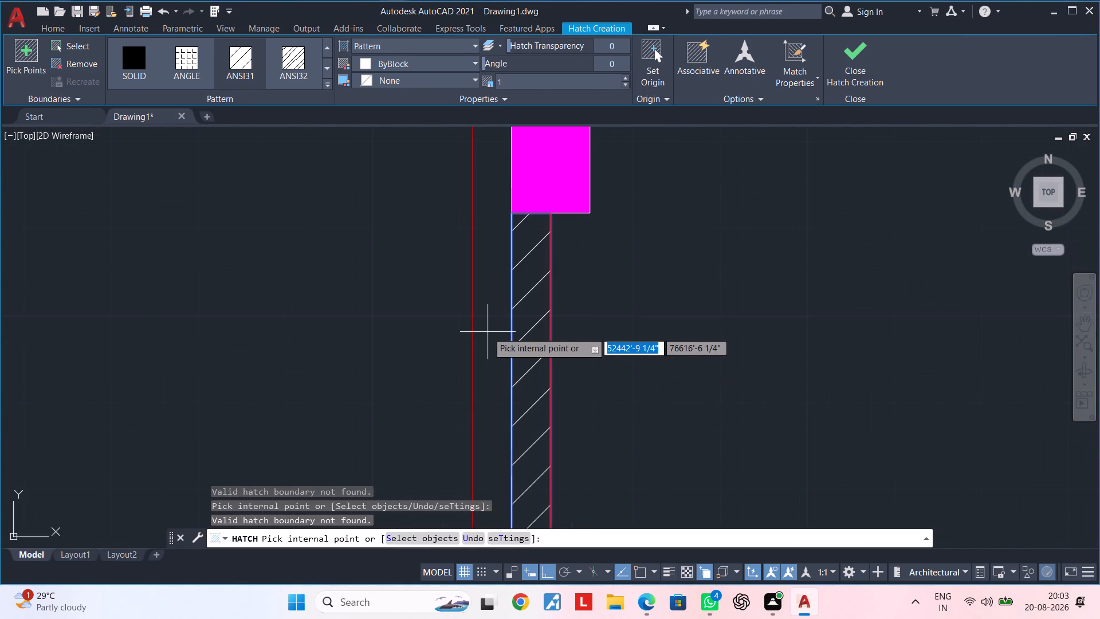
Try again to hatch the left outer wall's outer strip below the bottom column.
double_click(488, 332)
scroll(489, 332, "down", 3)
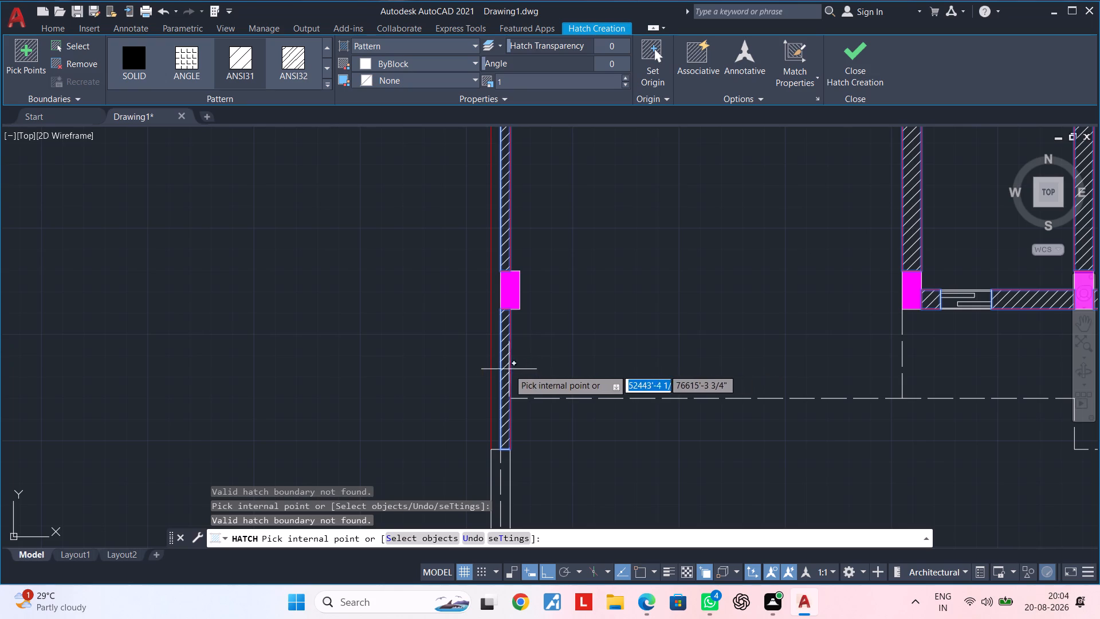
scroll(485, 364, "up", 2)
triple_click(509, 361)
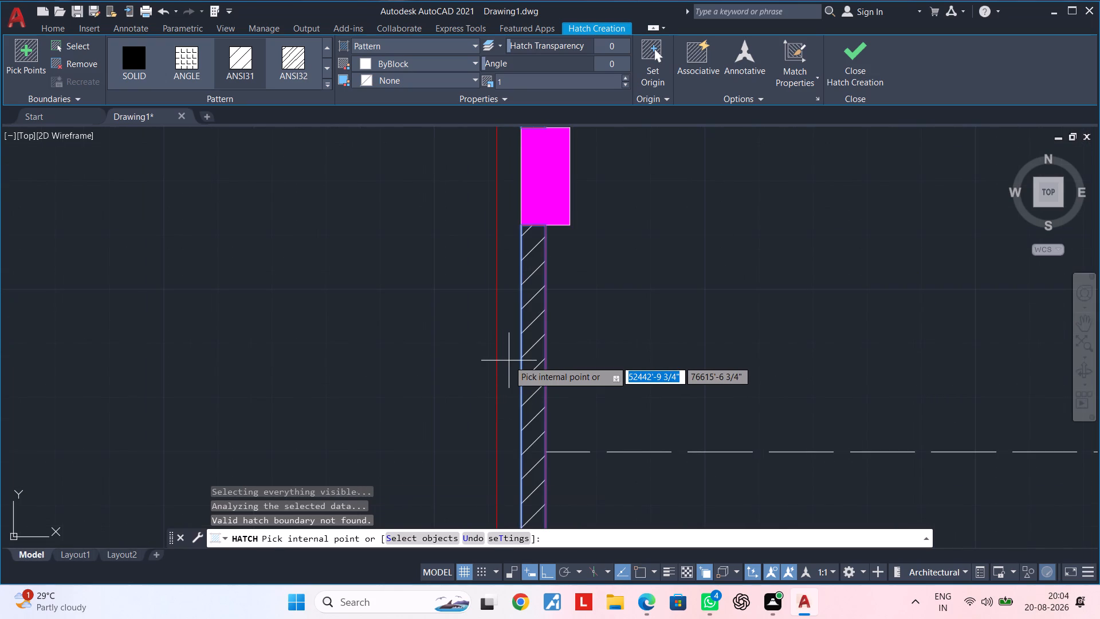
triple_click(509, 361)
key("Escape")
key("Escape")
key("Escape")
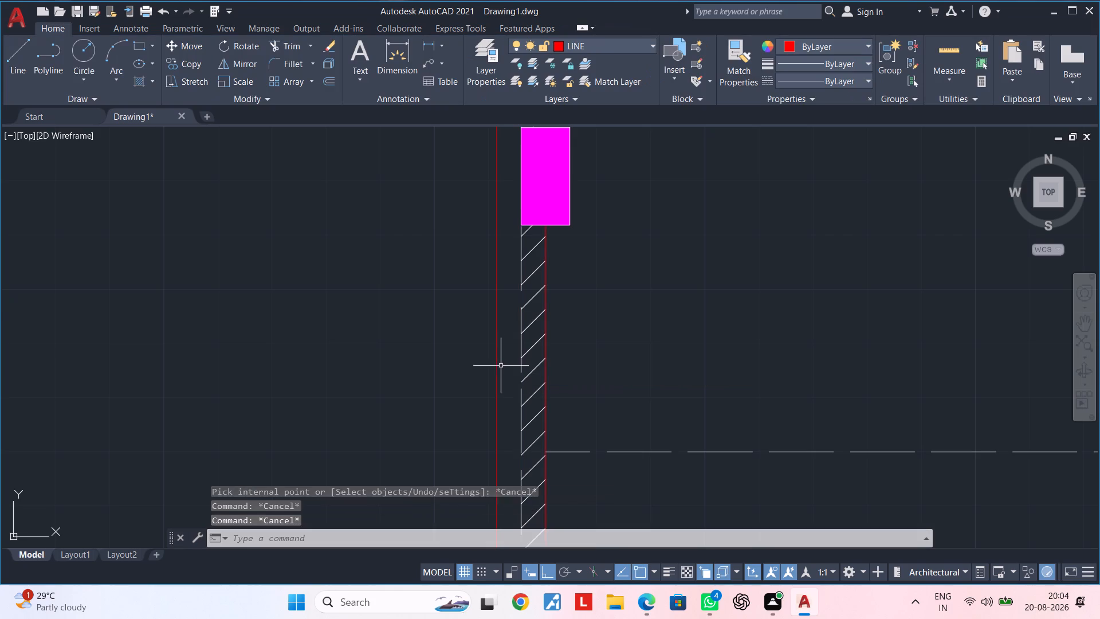
Stretch the lower outer corner of the hatch alongside the upper left room out to the red outer wall line.
scroll(504, 373, "down", 3)
scroll(679, 393, "down", 3)
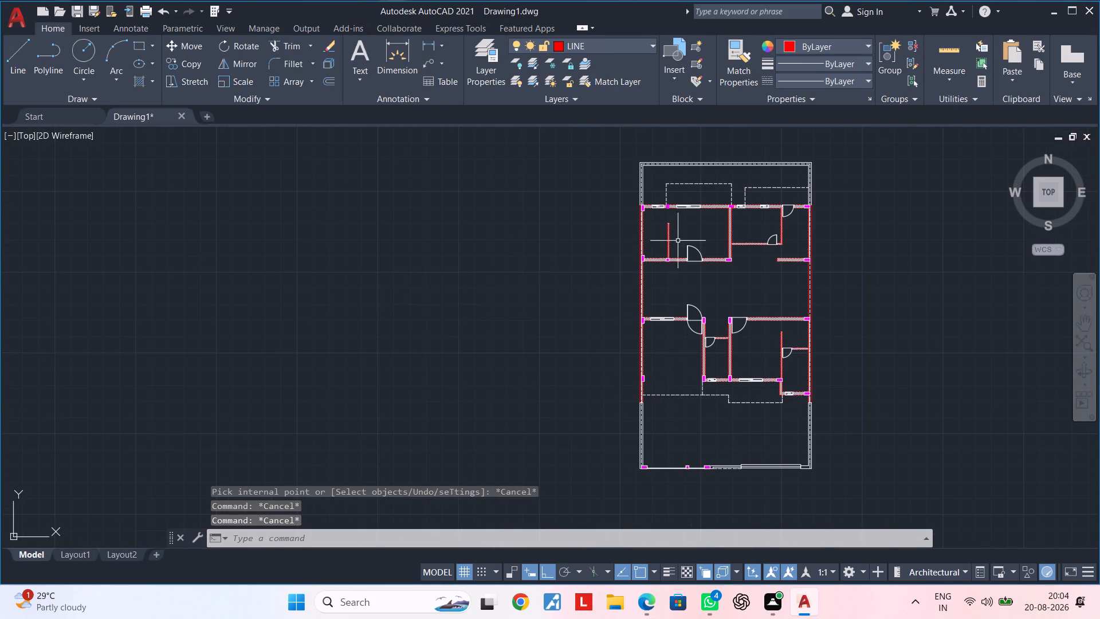
scroll(675, 237, "up", 3)
scroll(575, 264, "up", 2)
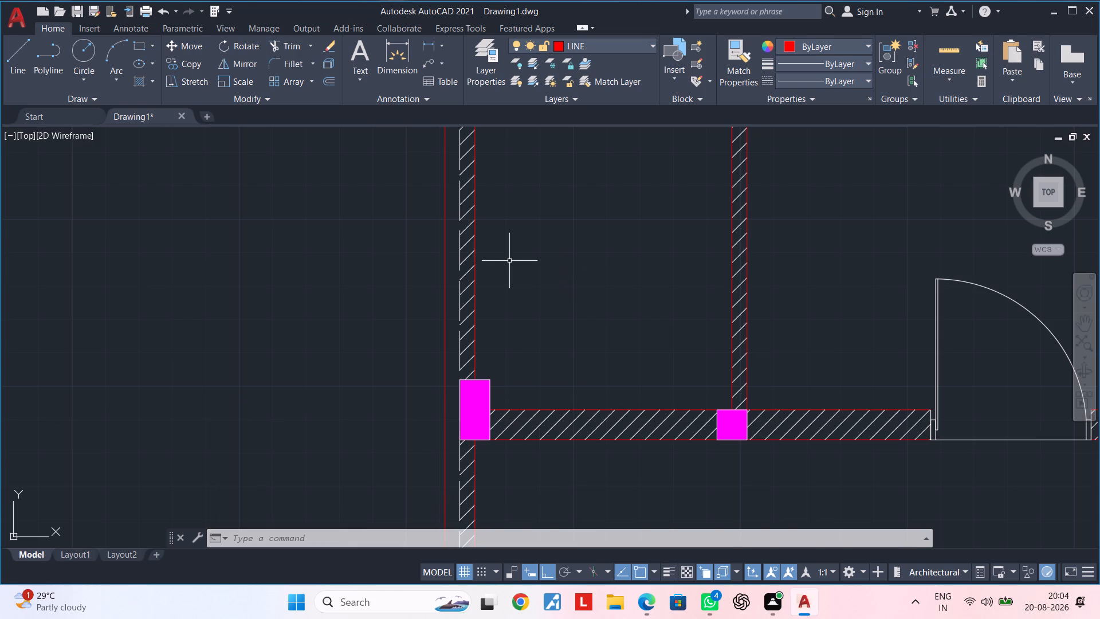
scroll(480, 261, "up", 2)
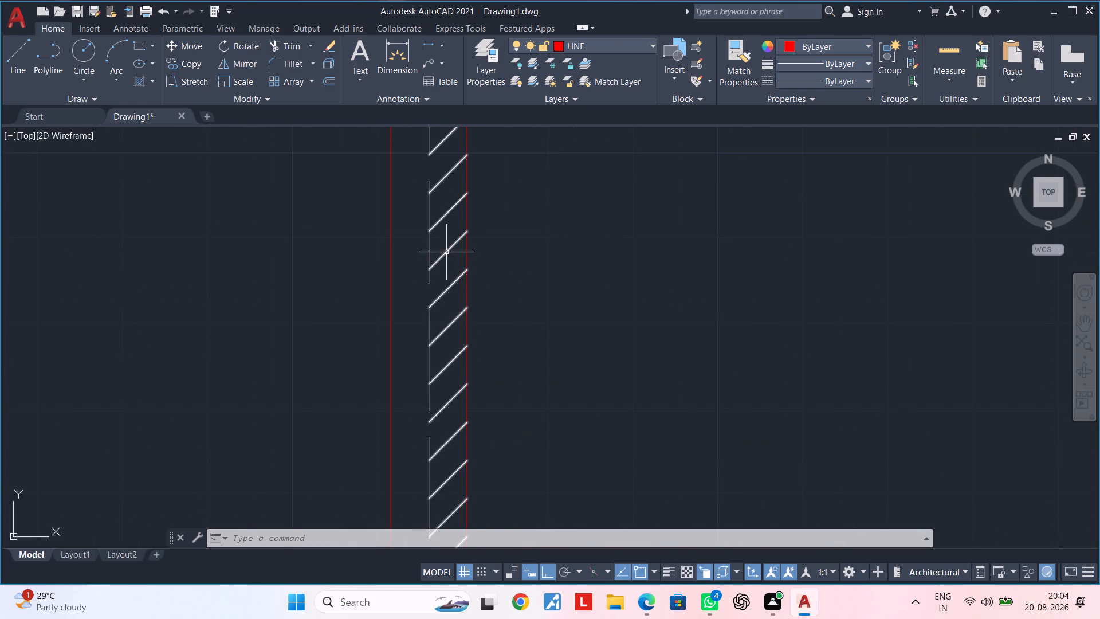
left_click(446, 252)
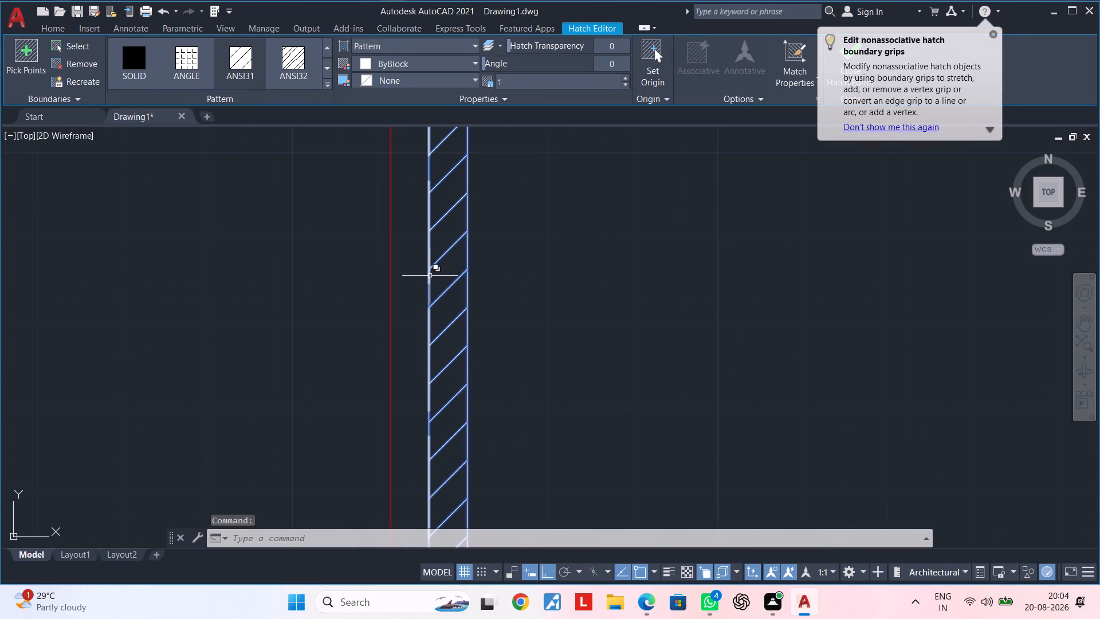
left_click(430, 276)
left_click(485, 344)
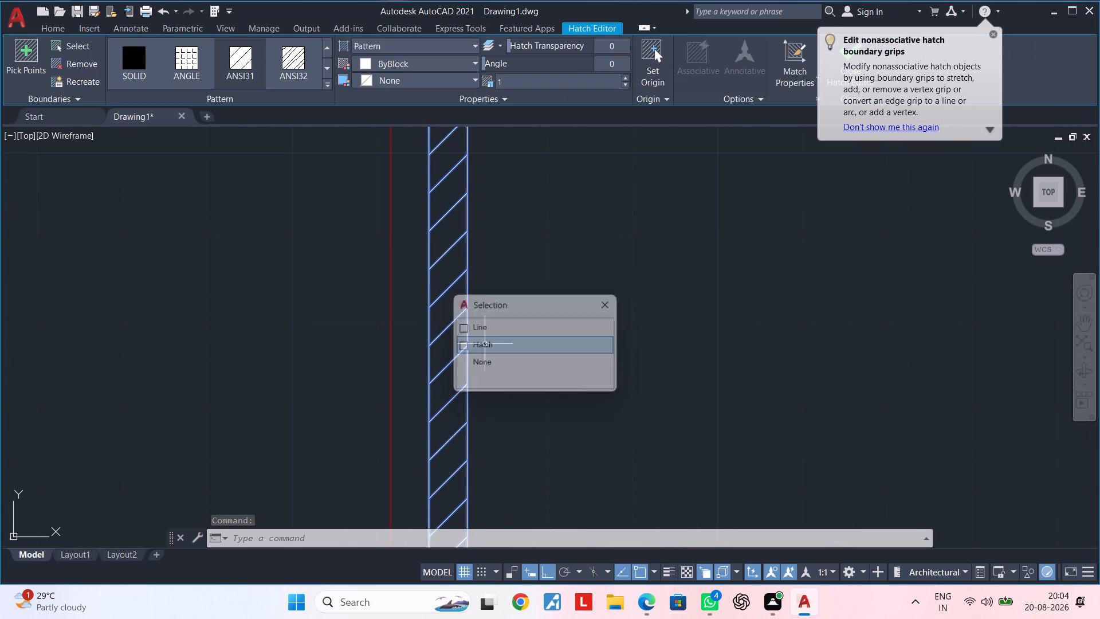
left_click(430, 293)
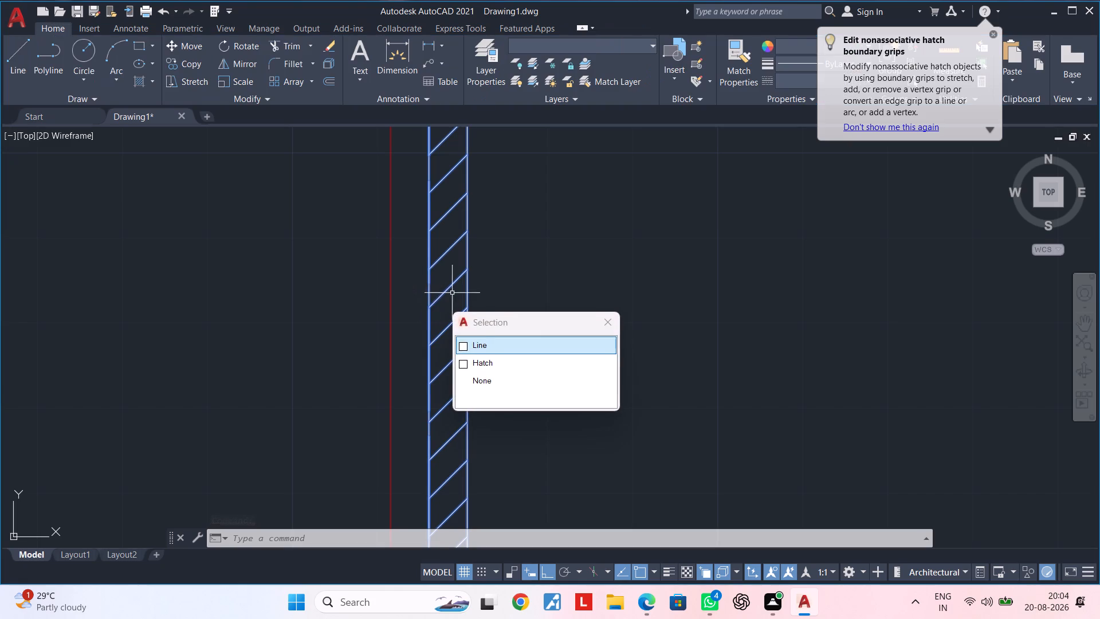
left_click(489, 363)
scroll(504, 343, "down", 4)
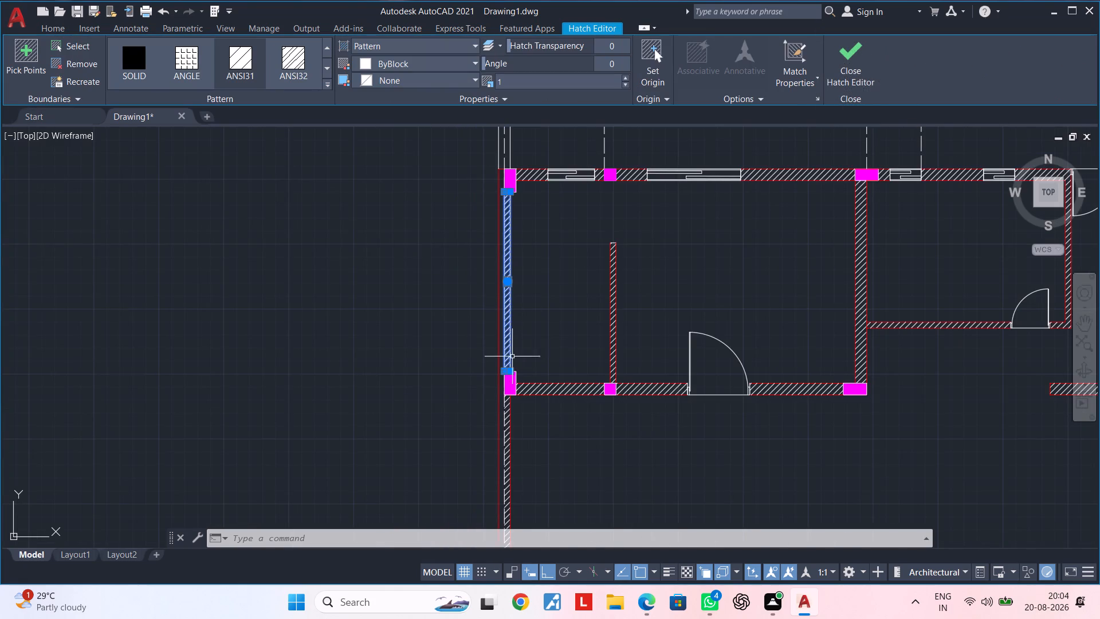
scroll(493, 373, "up", 6)
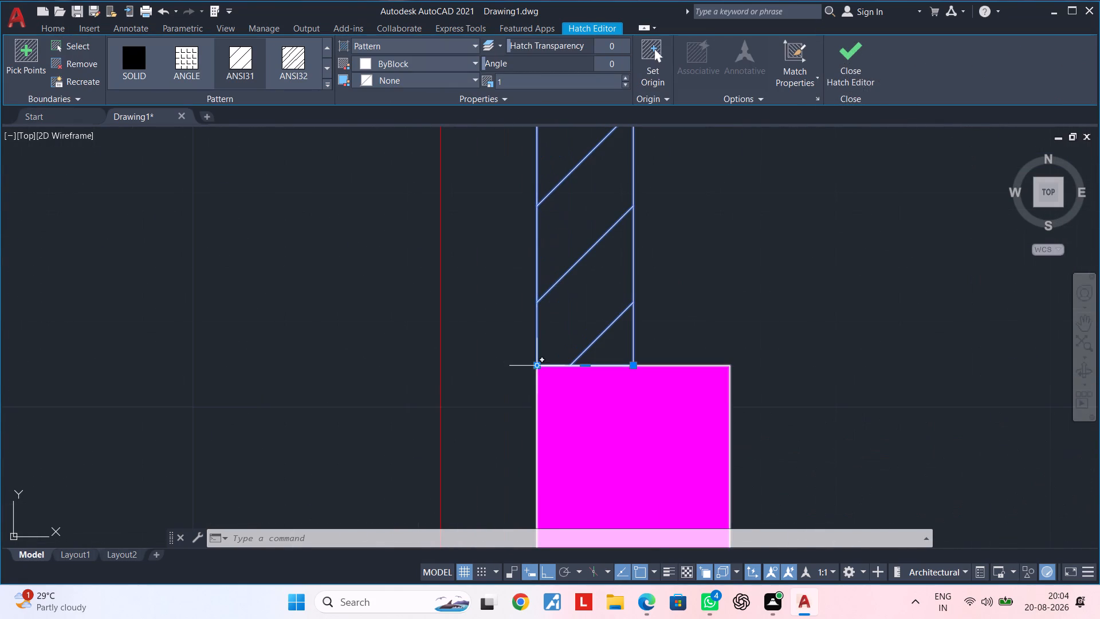
left_click(537, 367)
left_click(442, 367)
Stretch the same hatch's upper outer corner 4 1/2" out to the red outer wall line, beneath the top corner column.
scroll(488, 348, "down", 3)
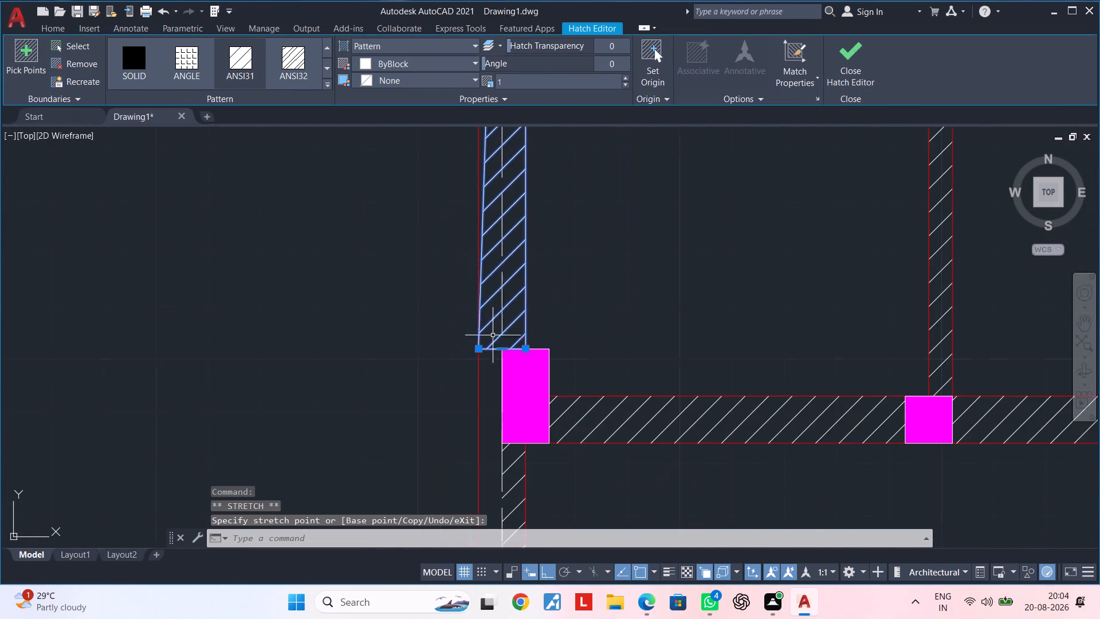
middle_click_drag(497, 276, 505, 516)
scroll(509, 356, "down", 1)
middle_click(524, 546)
scroll(518, 269, "down", 1)
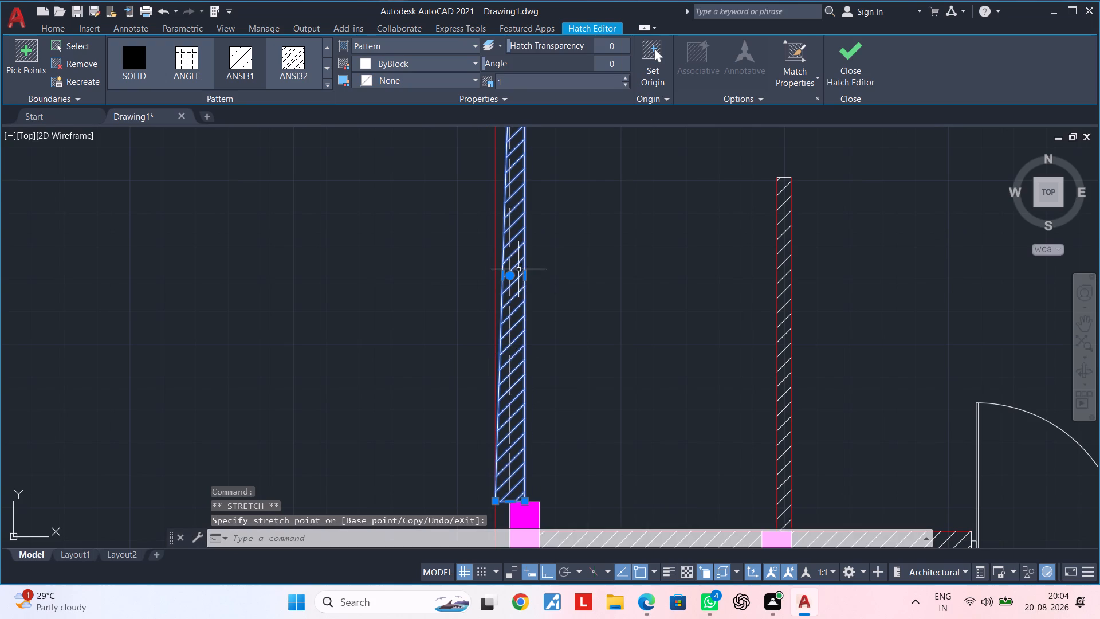
middle_click_drag(501, 242, 497, 461)
scroll(514, 333, "up", 3)
middle_click_drag(513, 391, 566, 350)
scroll(534, 373, "up", 1)
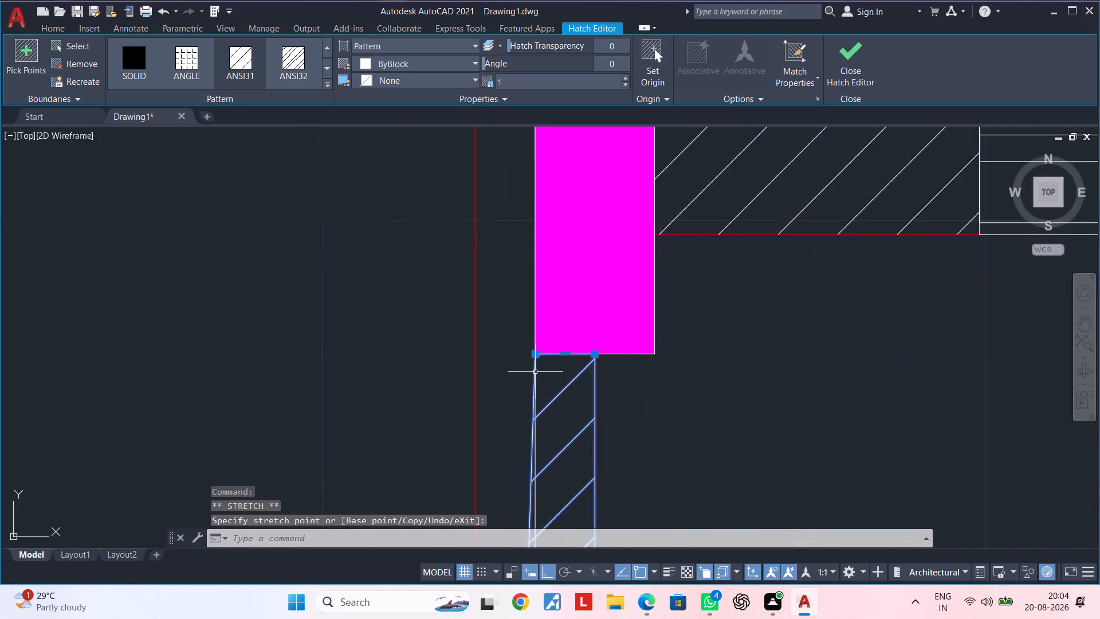
scroll(536, 371, "up", 1)
left_click(533, 346)
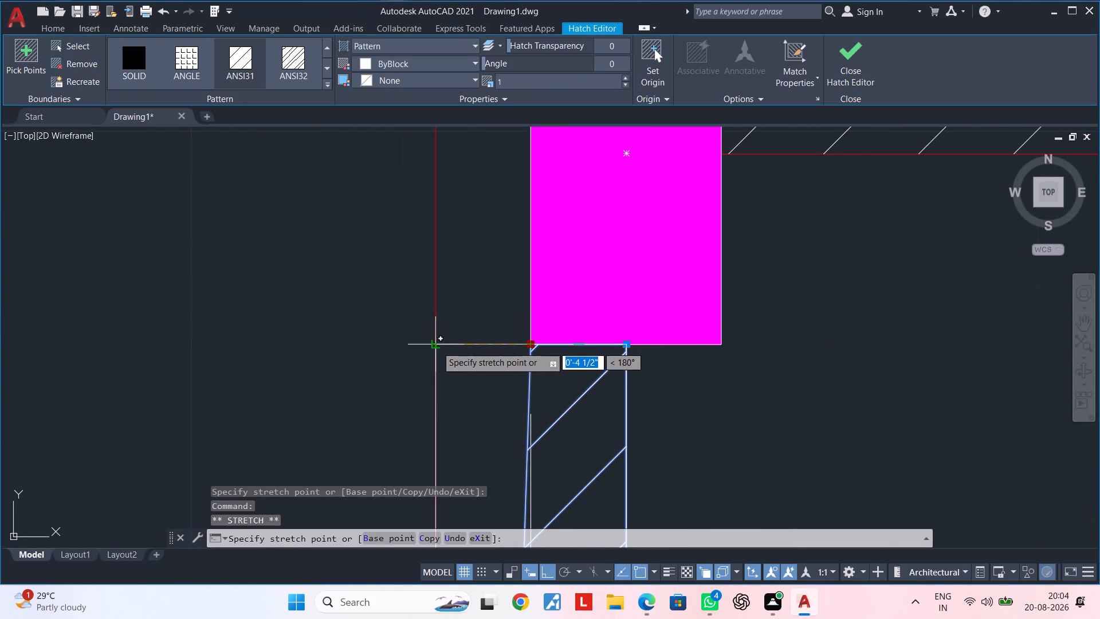
left_click(437, 346)
Stretch the same hatch's top edge 1'-6" up to the top of the corner column.
left_click(528, 345)
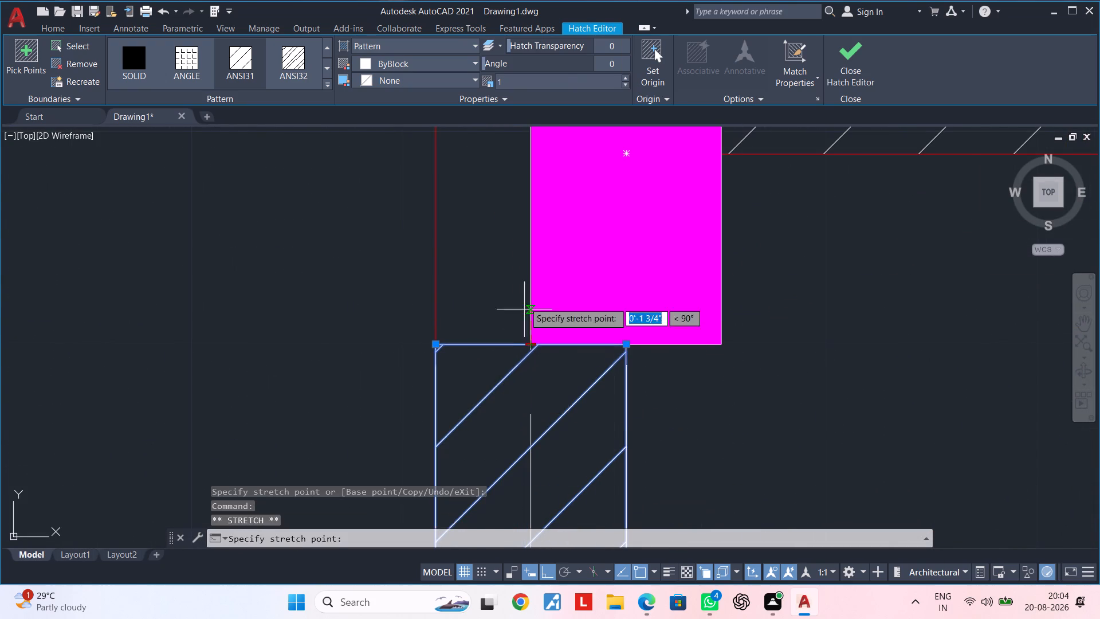
middle_click_drag(525, 272, 528, 480)
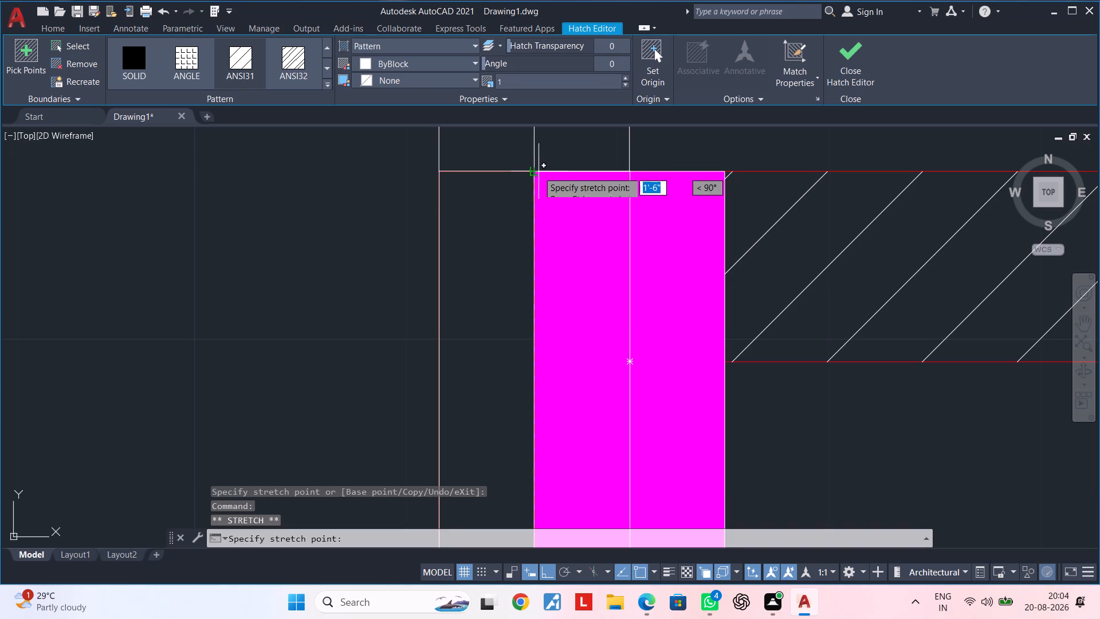
left_click(532, 172)
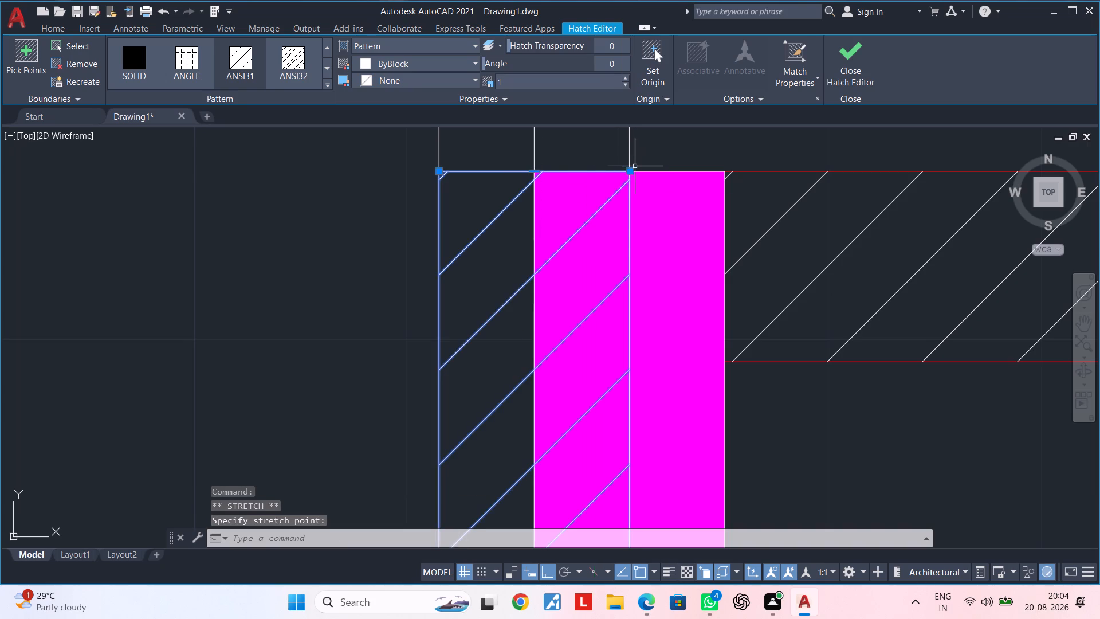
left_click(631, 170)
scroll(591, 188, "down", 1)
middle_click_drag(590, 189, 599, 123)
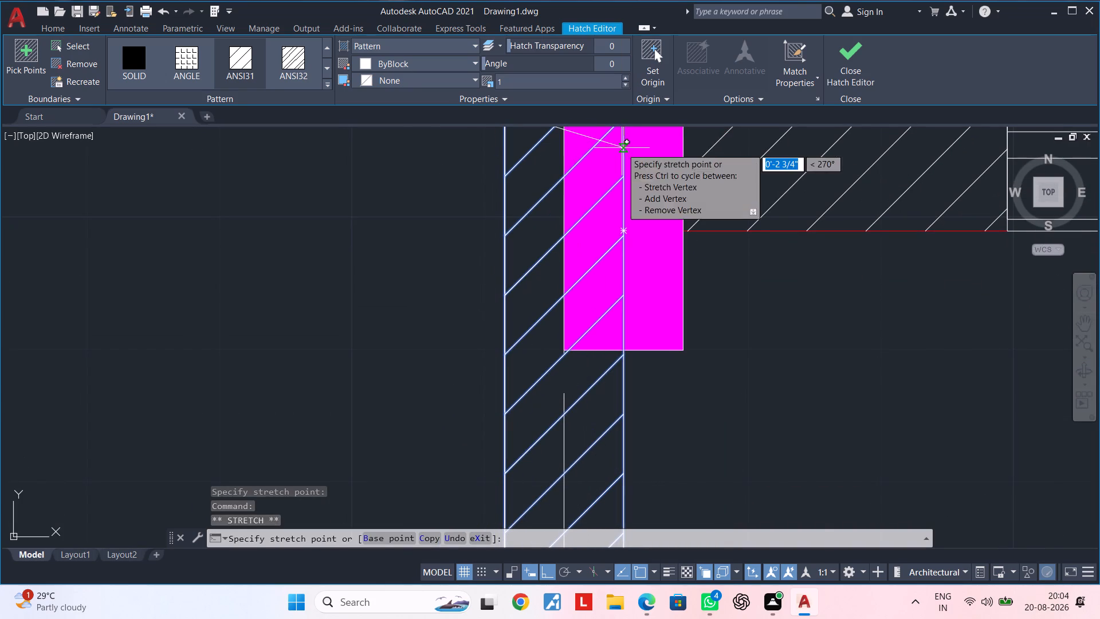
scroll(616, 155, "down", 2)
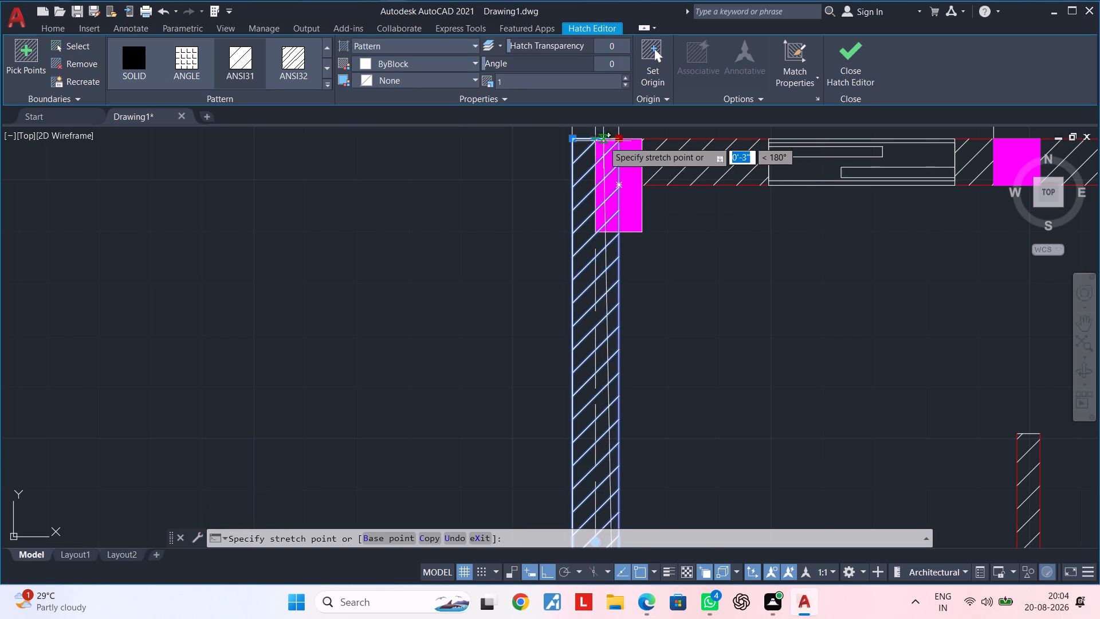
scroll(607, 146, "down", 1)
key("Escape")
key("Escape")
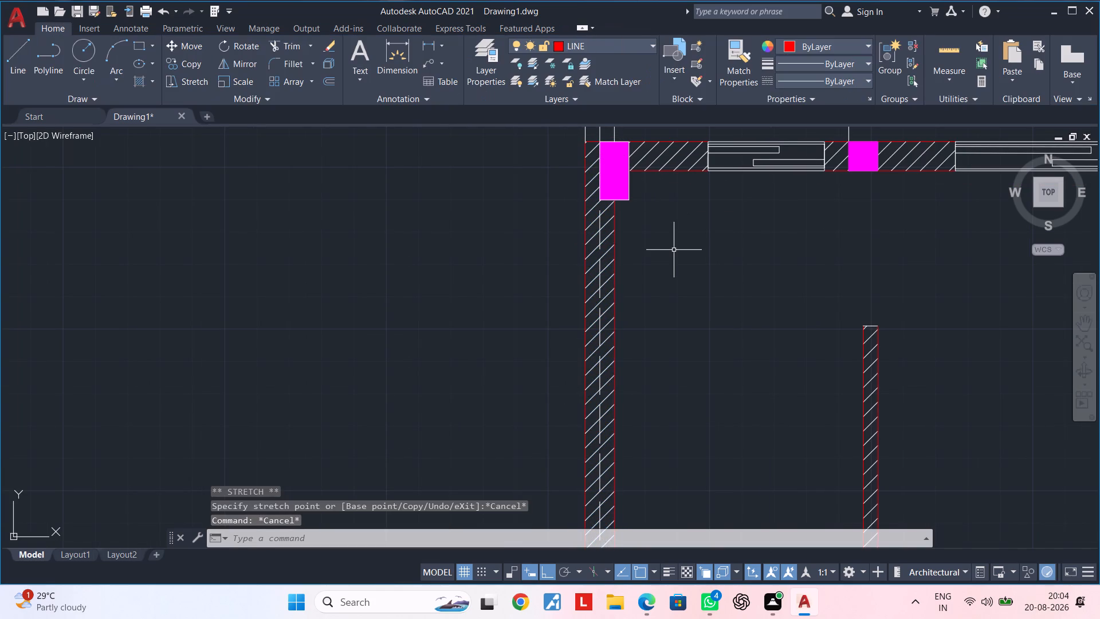
Stretch the outer edge of the left outer wall's hatch below the upper left room out to the red outer wall line.
scroll(667, 250, "down", 1)
middle_click_drag(671, 262, 648, 143)
scroll(653, 323, "down", 1)
middle_click_drag(653, 312, 657, 212)
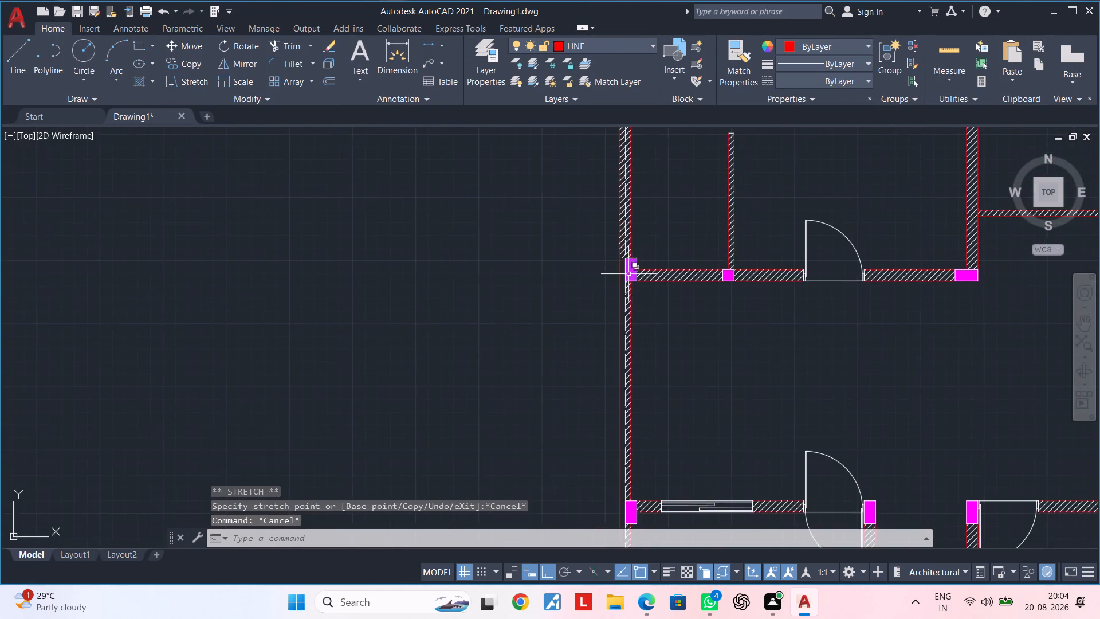
scroll(627, 272, "up", 4)
left_click(621, 357)
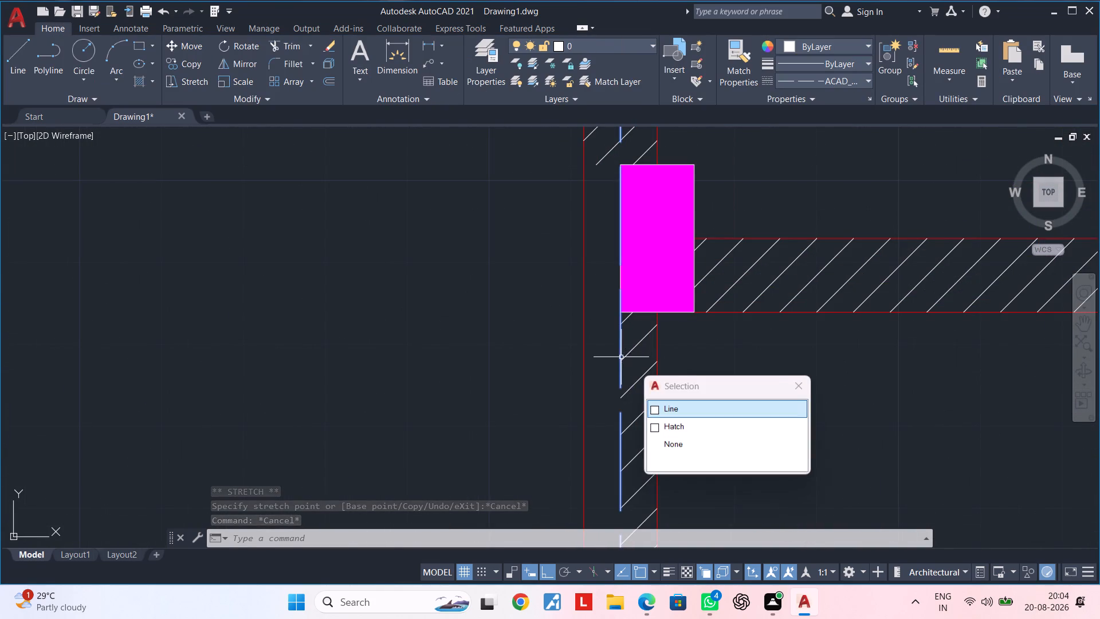
scroll(602, 355, "down", 3)
middle_click_drag(603, 354, 628, 185)
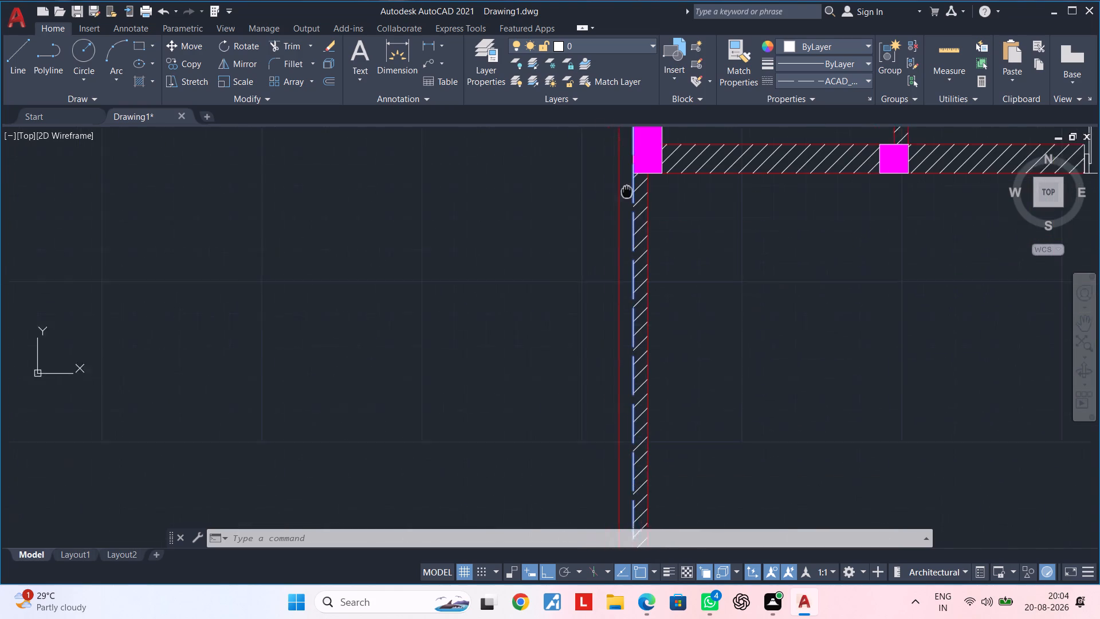
middle_click_drag(628, 185, 632, 174)
left_click(646, 341)
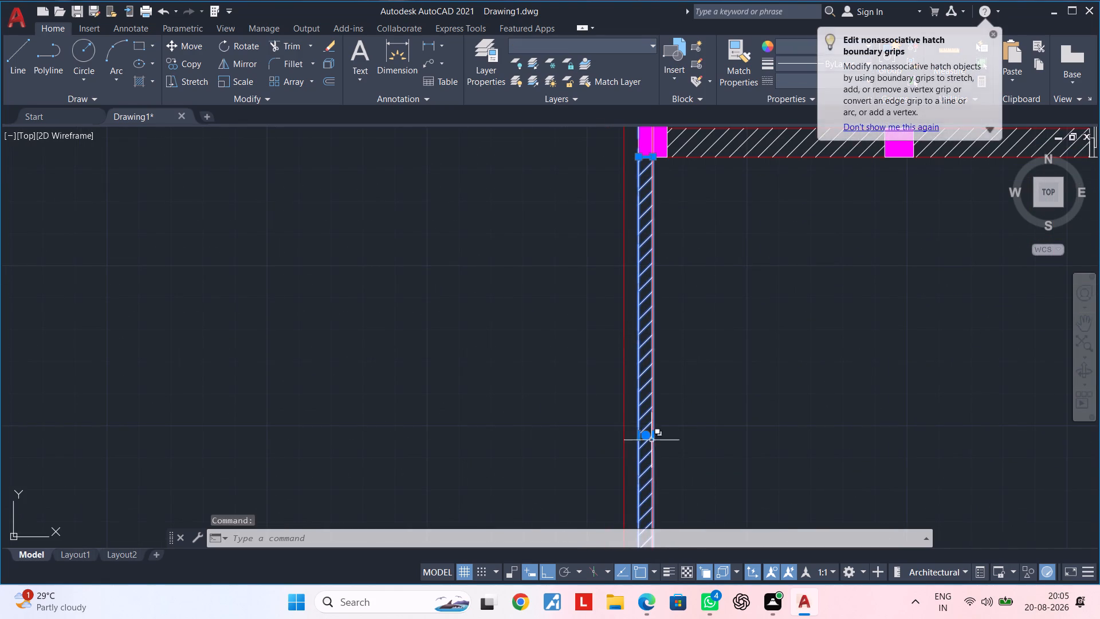
scroll(637, 435, "up", 3)
left_click(638, 431)
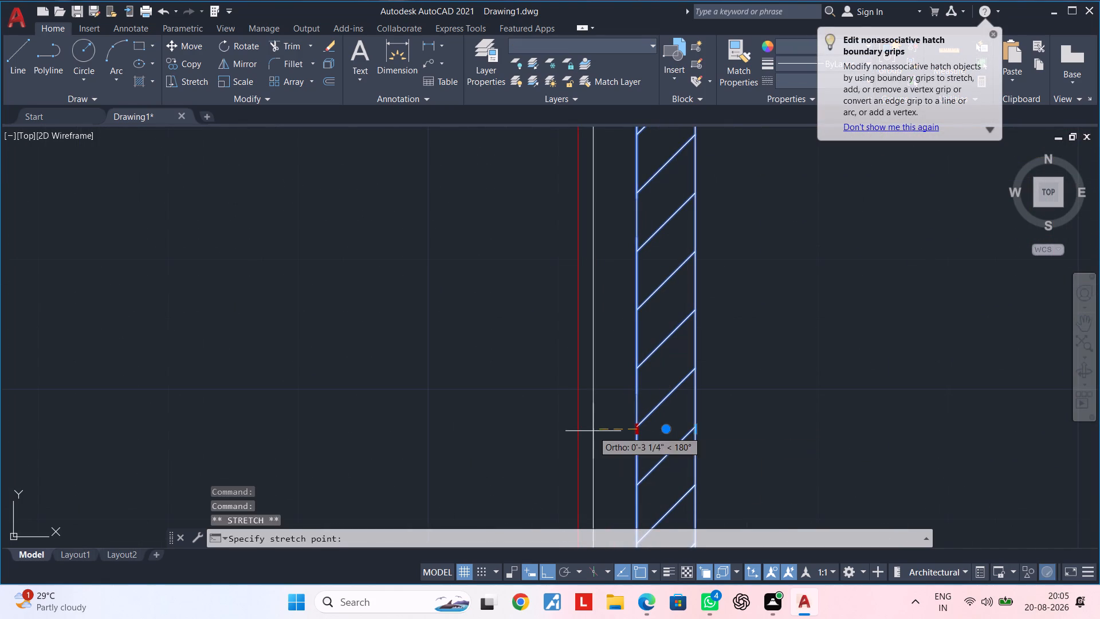
left_click(578, 431)
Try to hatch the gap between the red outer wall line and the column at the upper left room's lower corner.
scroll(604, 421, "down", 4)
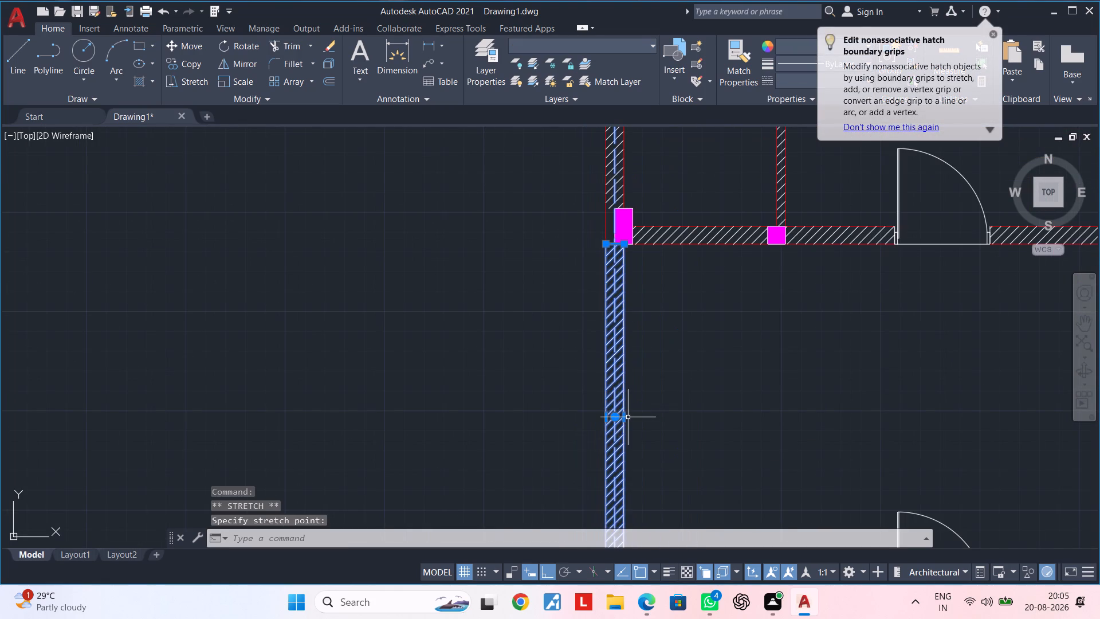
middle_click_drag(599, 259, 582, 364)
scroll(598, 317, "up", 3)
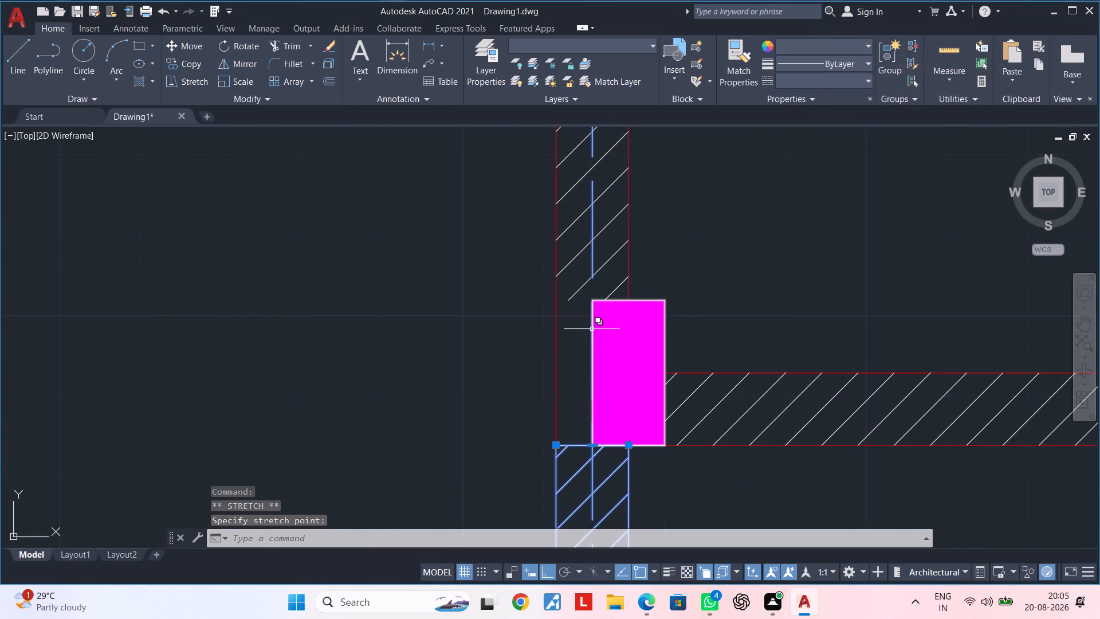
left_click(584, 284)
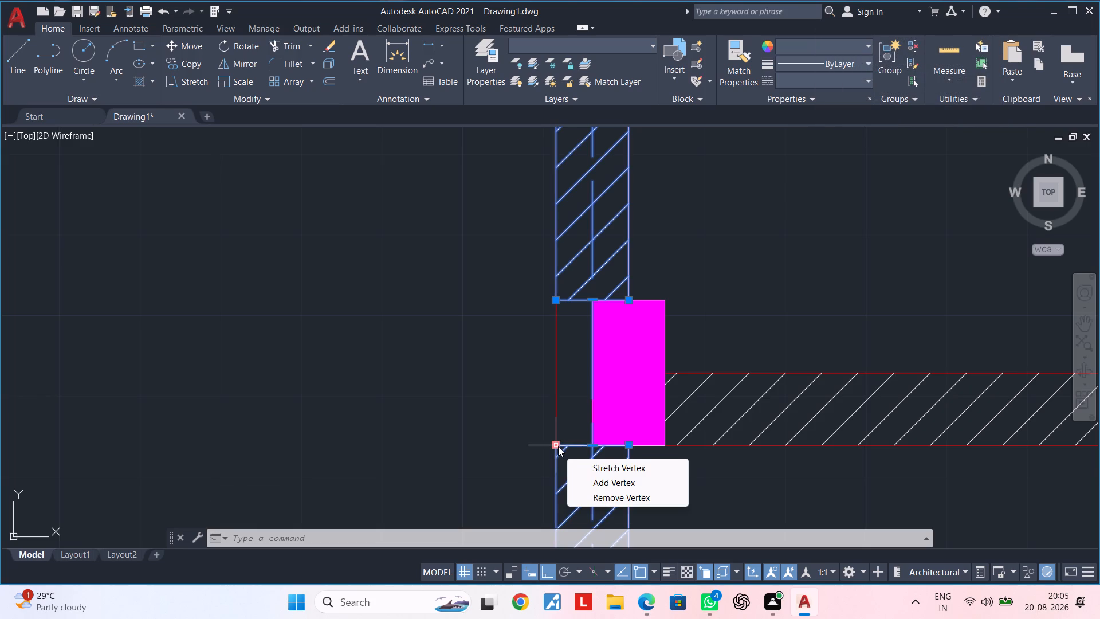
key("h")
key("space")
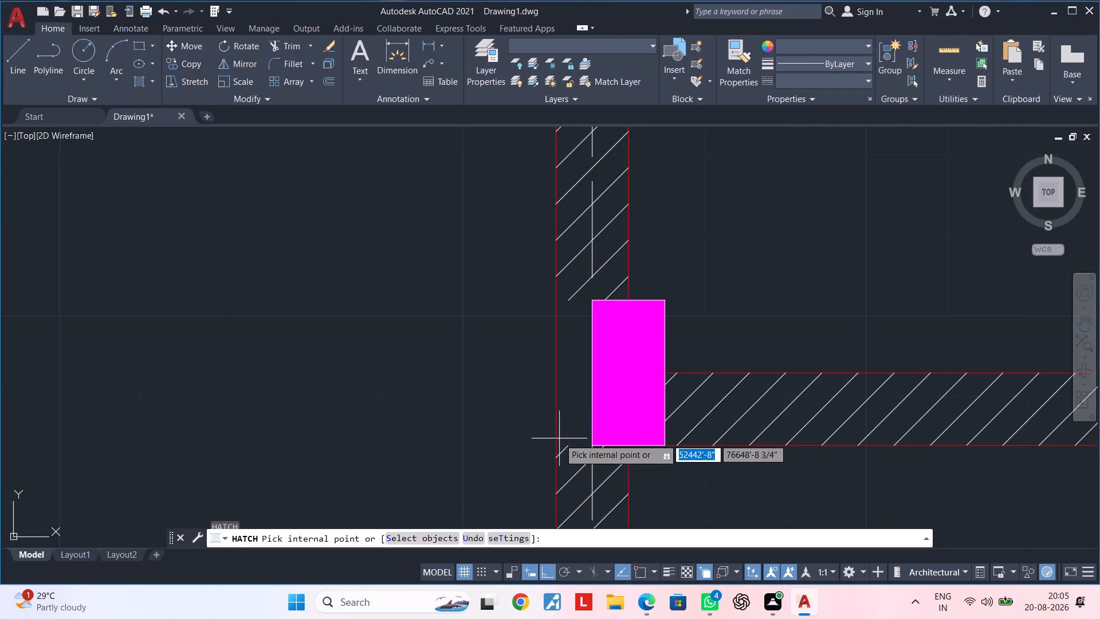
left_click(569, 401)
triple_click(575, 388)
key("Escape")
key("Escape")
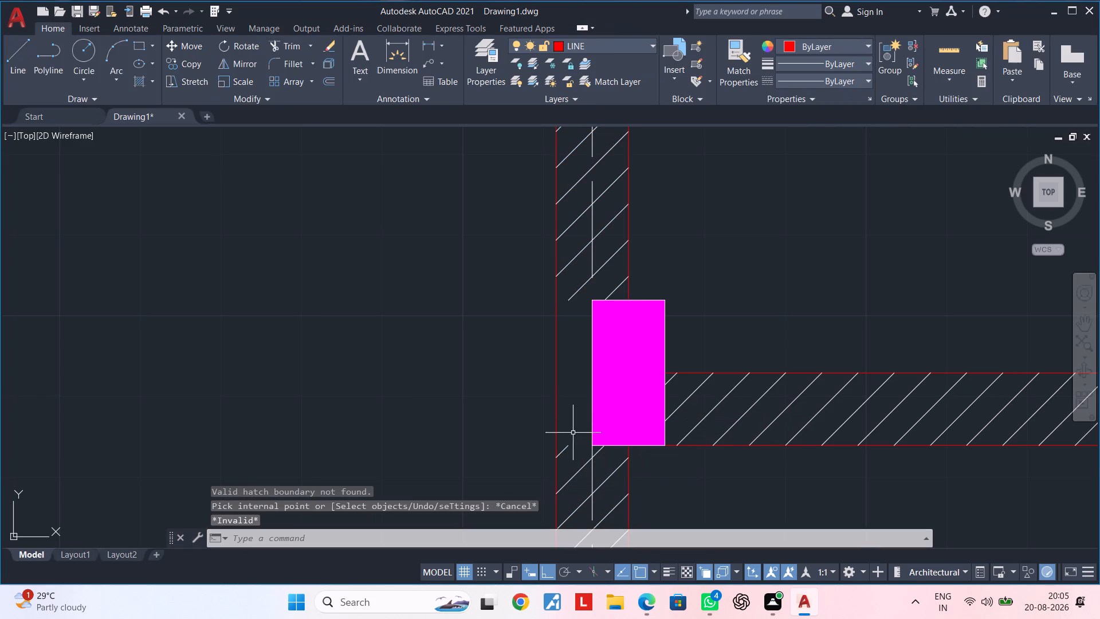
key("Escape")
Stretch the upper outer corner of the hatch below that column 1'-6" up to the level of the column's top.
left_click(565, 447)
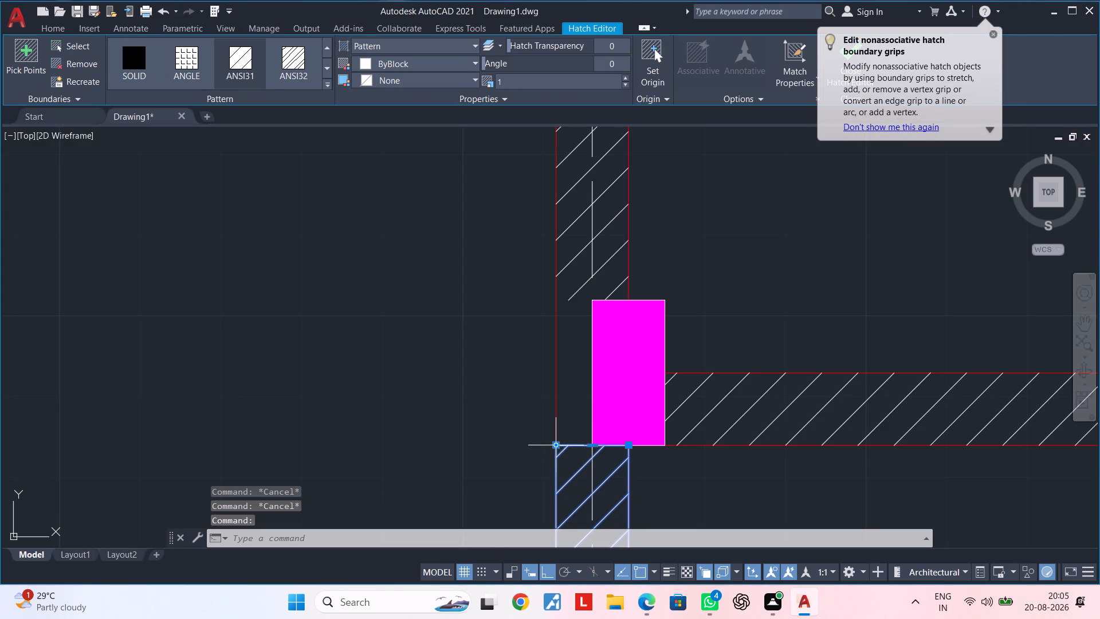
left_click(557, 444)
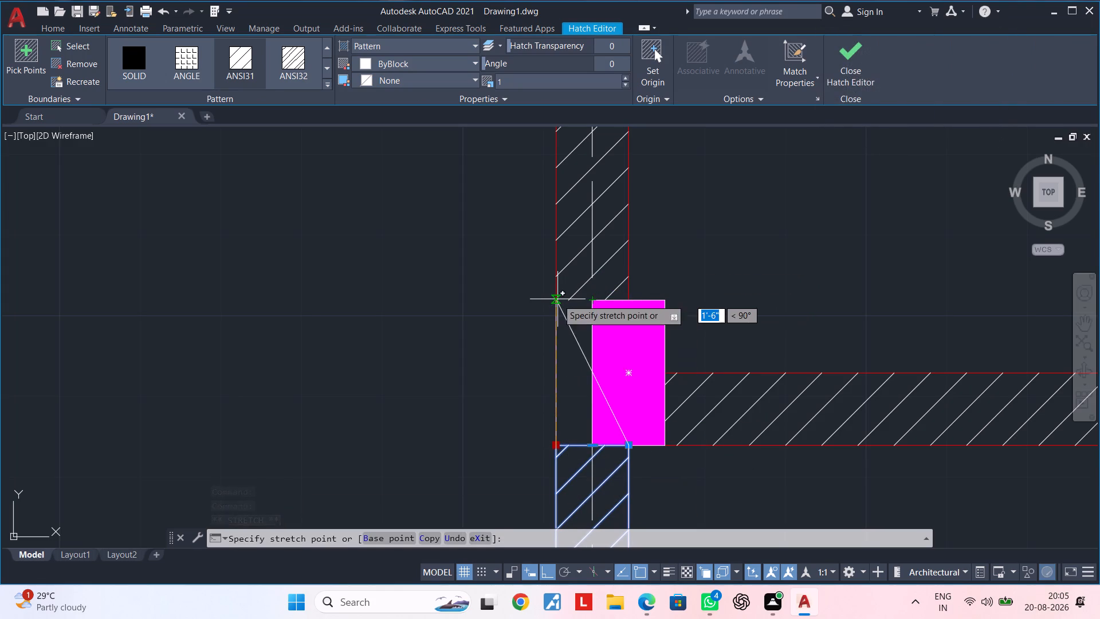
left_click(557, 299)
key("Escape")
key("Escape")
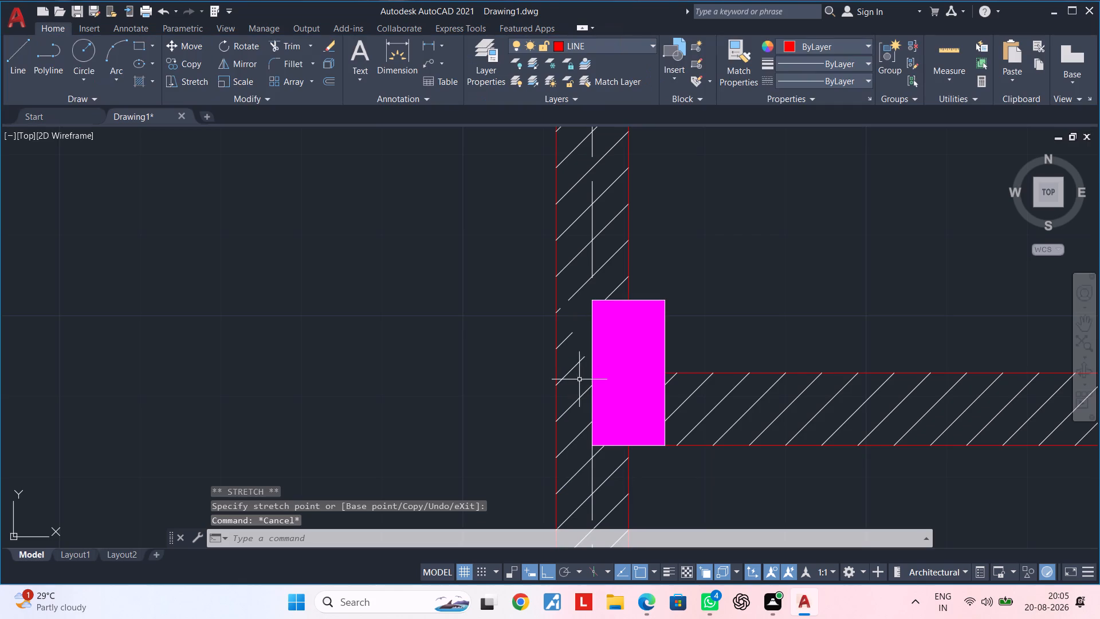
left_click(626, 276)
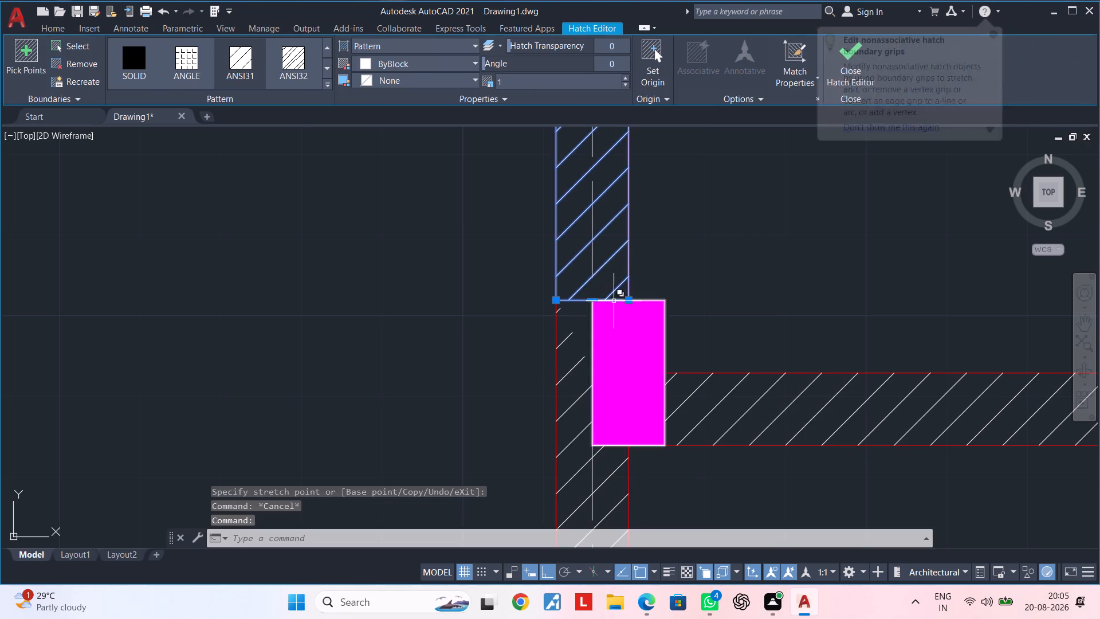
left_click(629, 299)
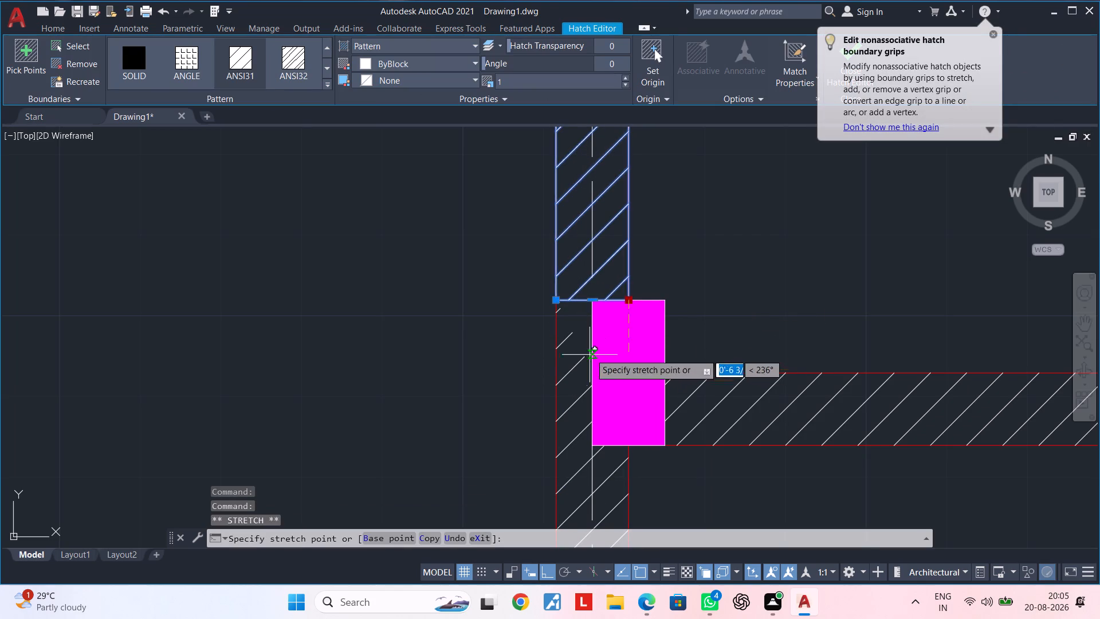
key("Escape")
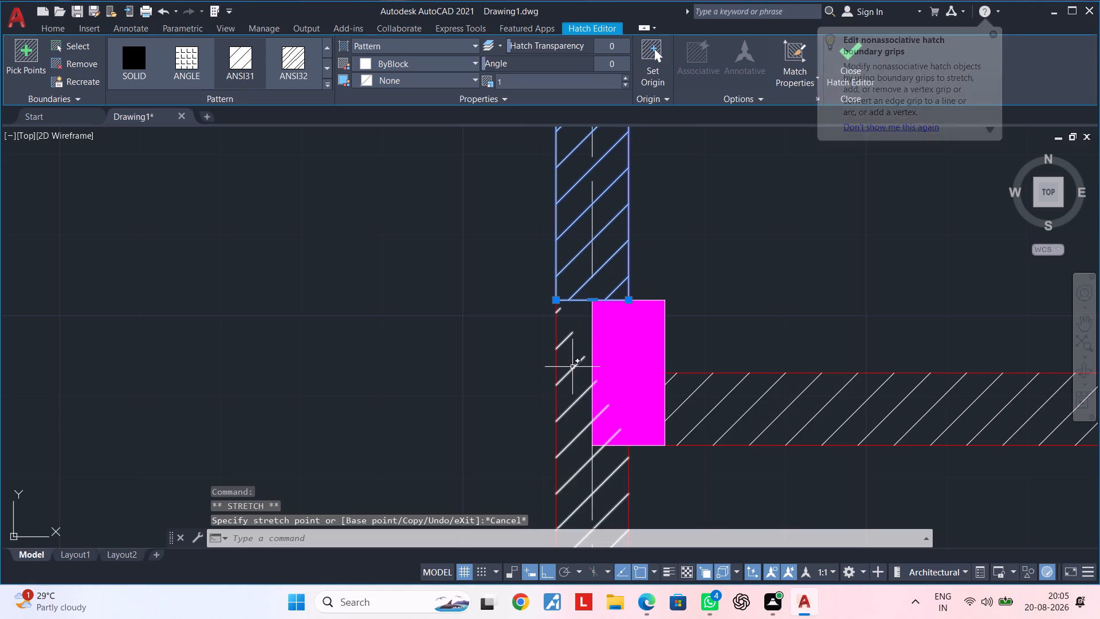
Stretch the inner upper corner of the hatch below the upper left room's lower column up to the column's top.
left_click(571, 366)
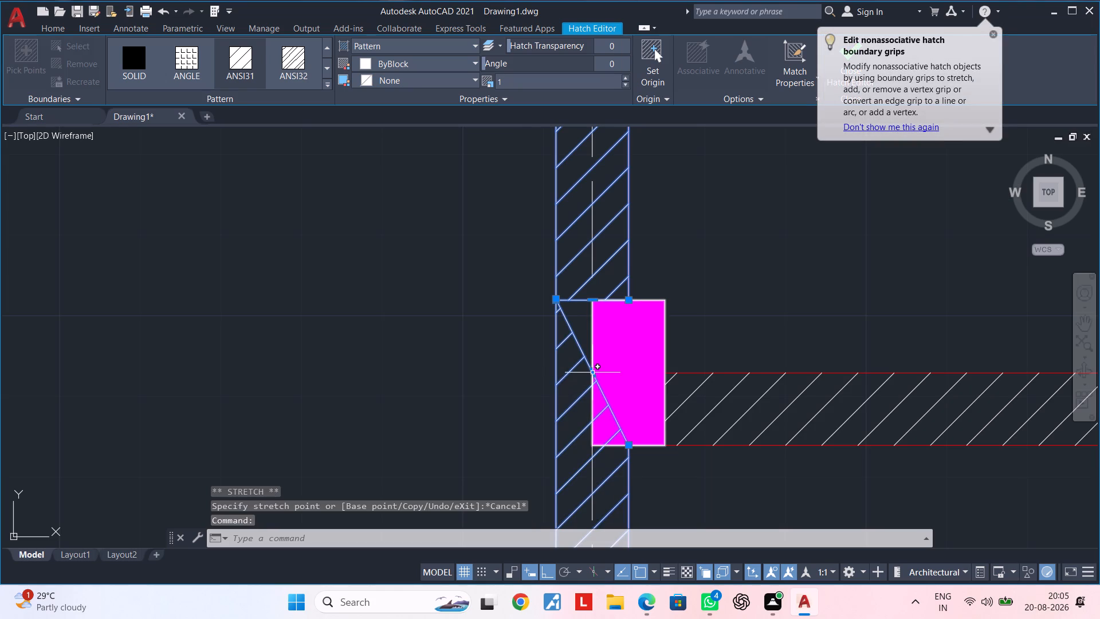
left_click(592, 374)
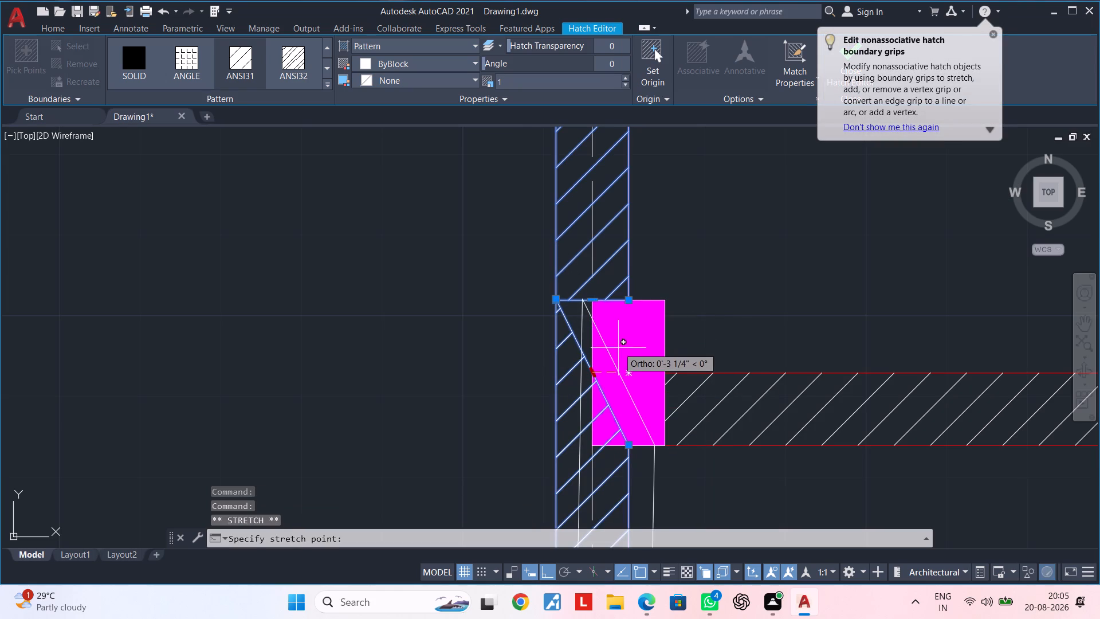
key("Escape")
left_click(630, 448)
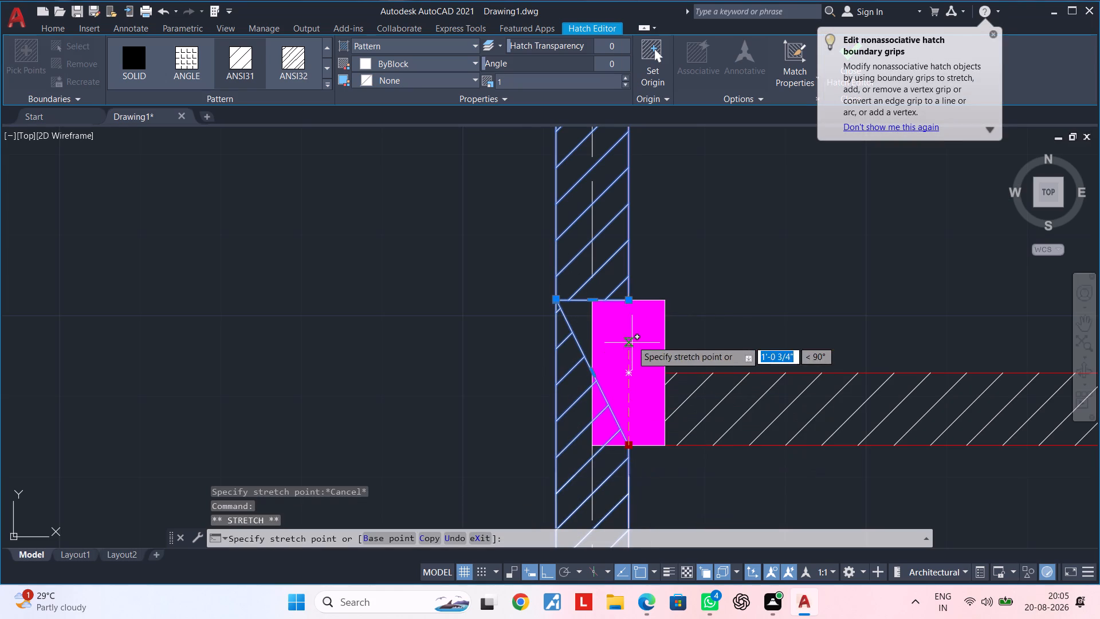
left_click(628, 299)
key("Escape")
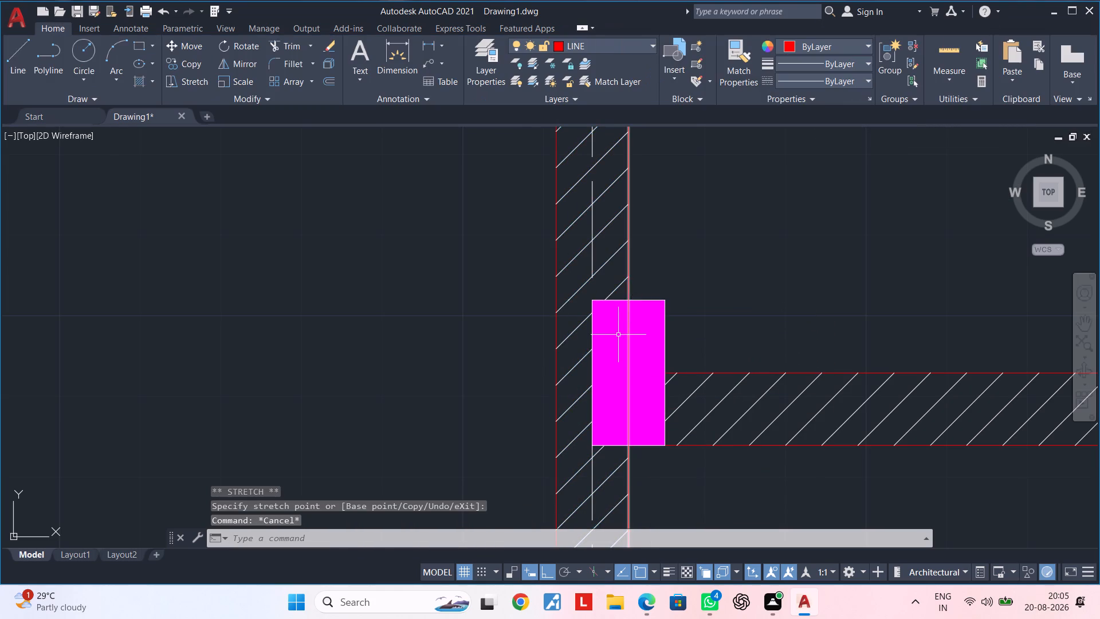
Stretch the bottom edge of the left outer wall's hatch above the next column down 1'-6" to the column's bottom.
scroll(616, 348, "down", 1)
scroll(660, 475, "down", 1)
middle_click_drag(654, 438, 616, 180)
scroll(622, 291, "down", 1)
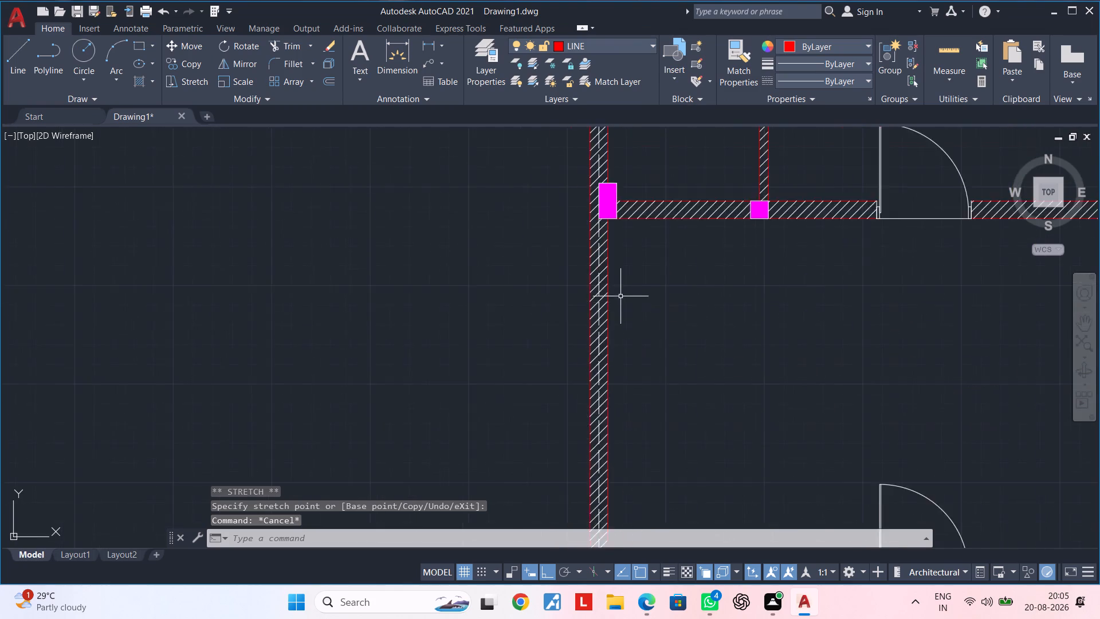
scroll(620, 298, "down", 1)
middle_click(614, 185)
middle_click_drag(622, 400, 611, 260)
scroll(604, 350, "up", 2)
scroll(580, 290, "up", 3)
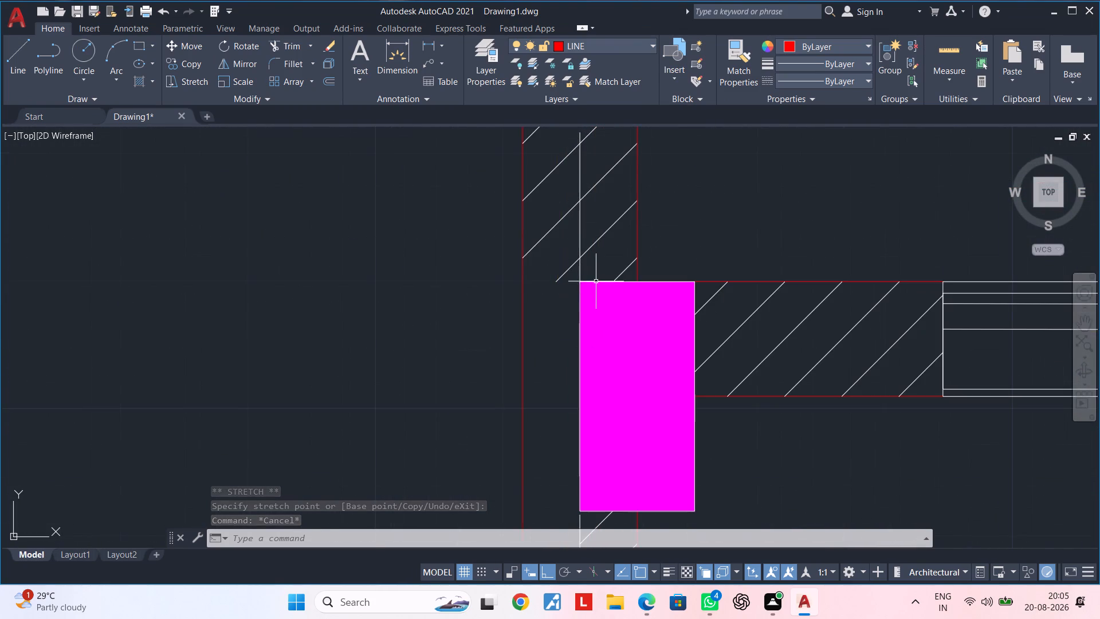
left_click(563, 271)
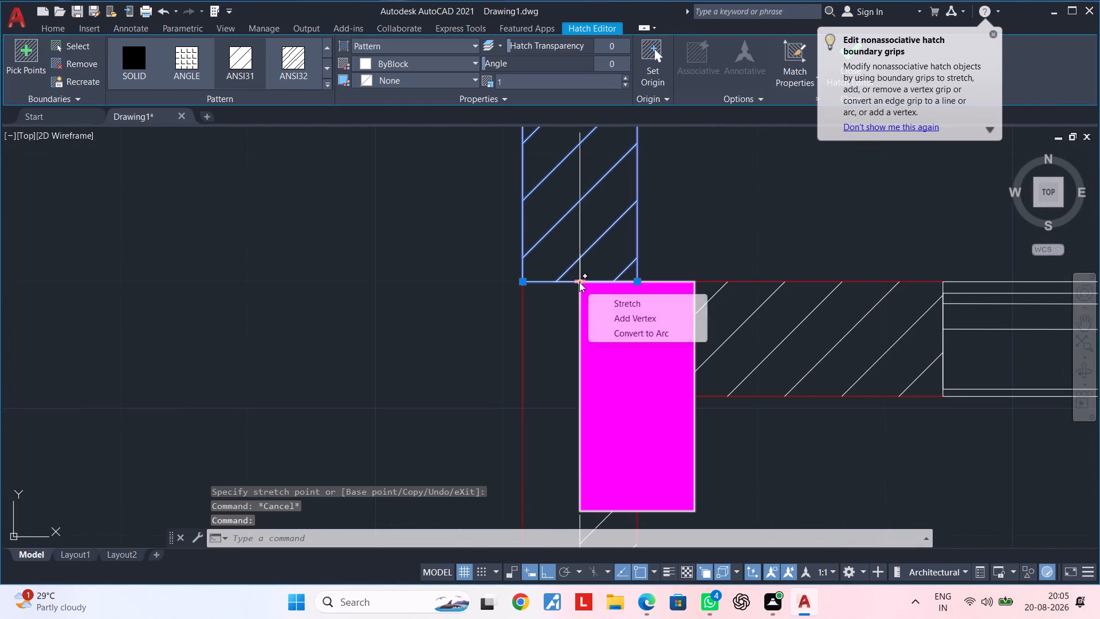
left_click(579, 282)
middle_click_drag(599, 383, 595, 260)
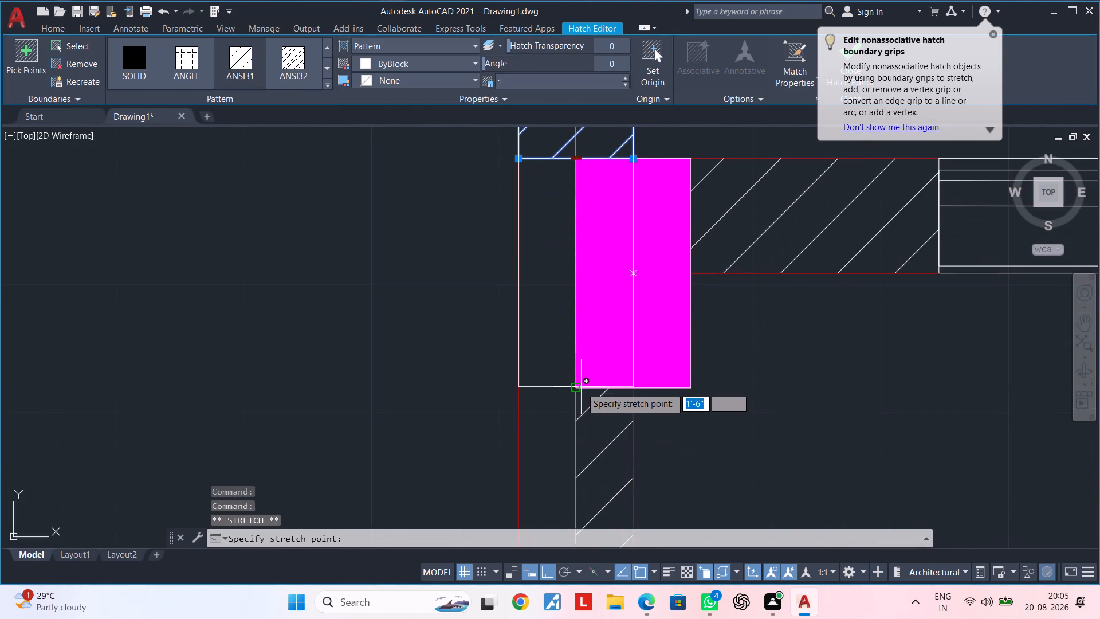
left_click(575, 391)
Stretch the outer edge of the left outer wall's hatch below that column out to the red outer wall line.
scroll(577, 401, "down", 3)
middle_click_drag(593, 402, 611, 272)
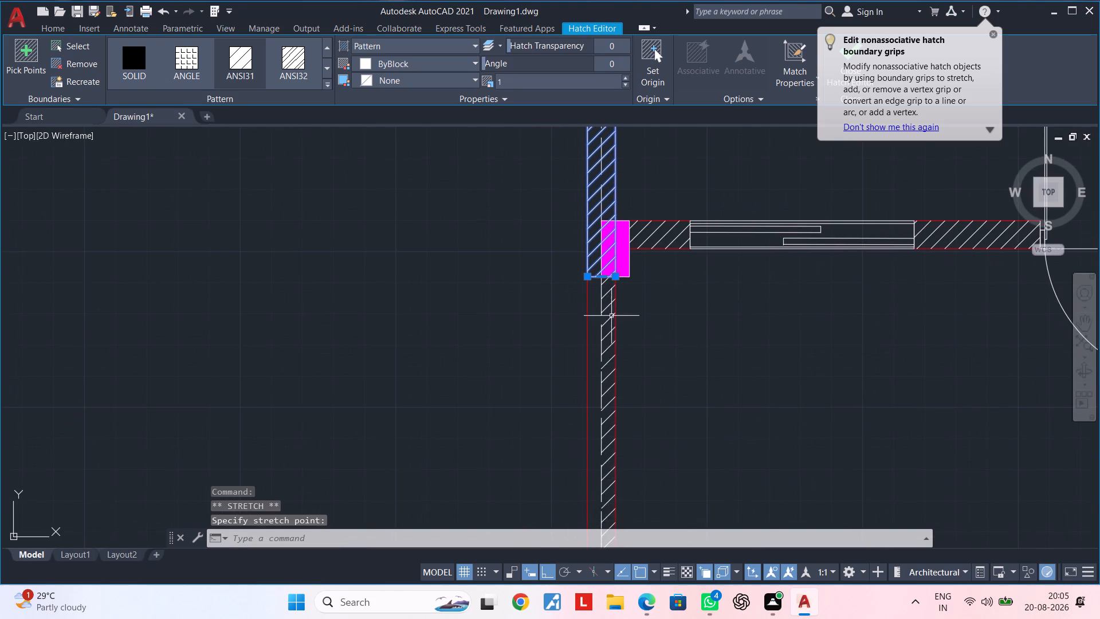
left_click(607, 351)
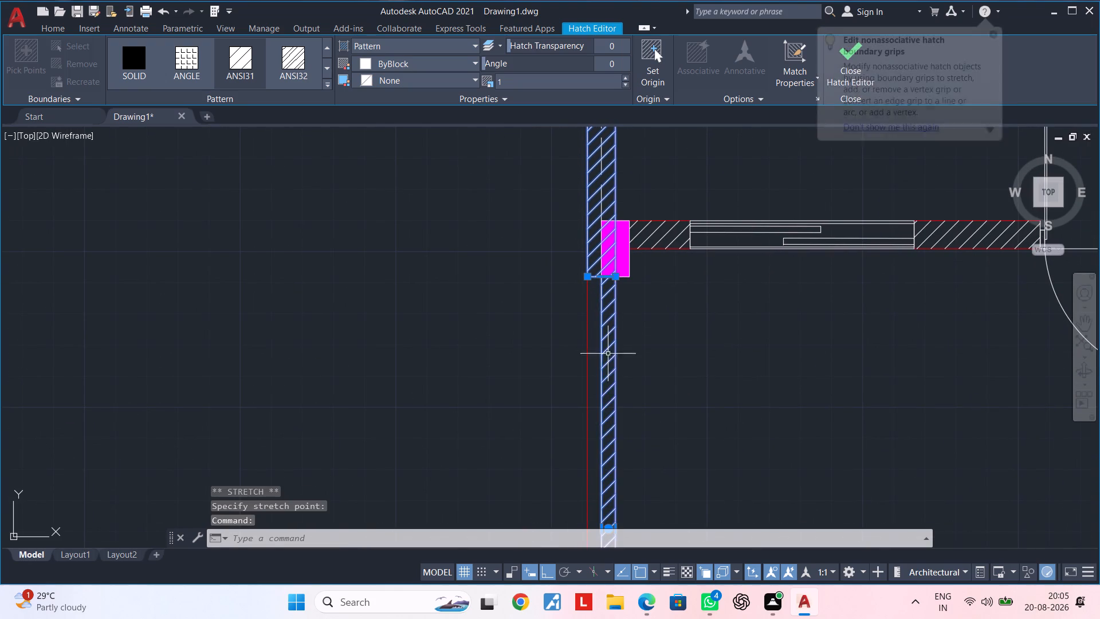
middle_click_drag(606, 409, 600, 202)
scroll(582, 350, "up", 1)
scroll(594, 305, "up", 2)
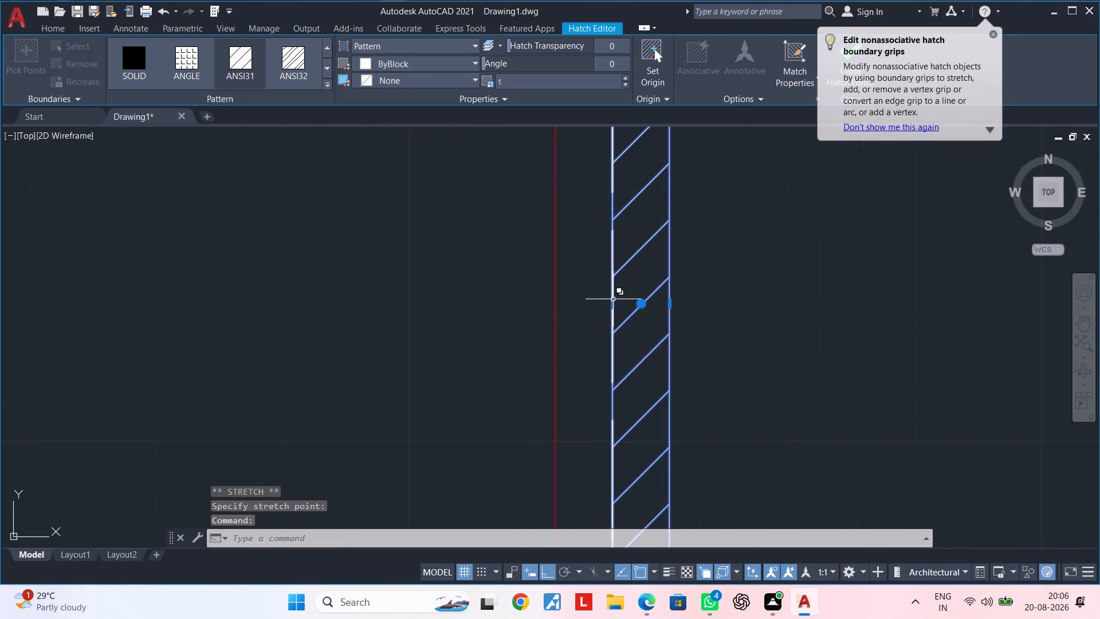
left_click(614, 299)
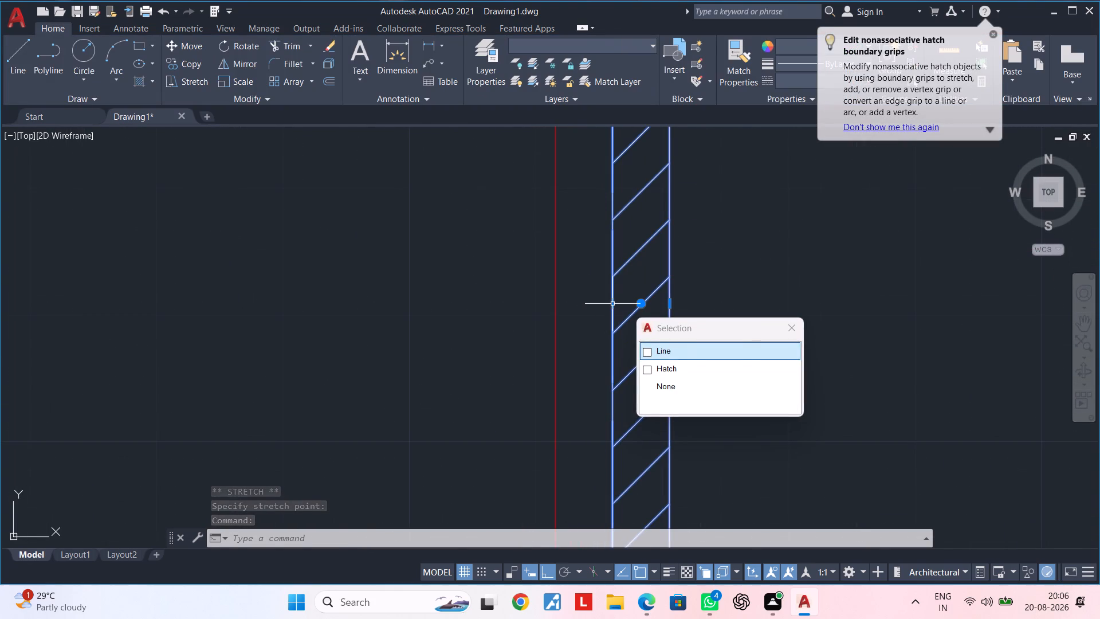
left_click(615, 307)
left_click(559, 307)
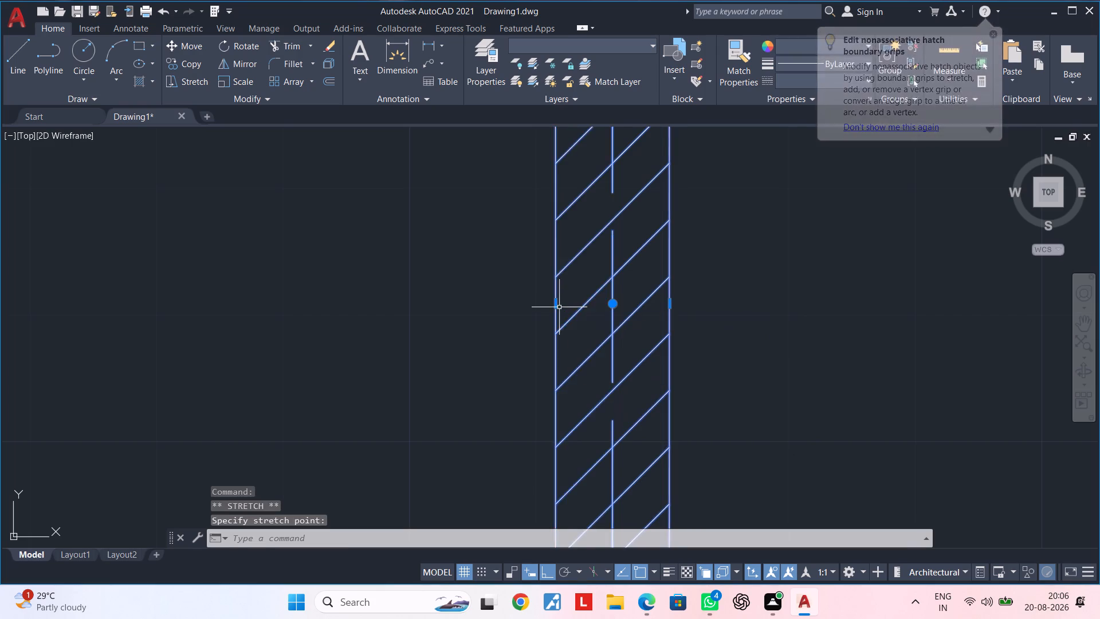
scroll(564, 309, "down", 3)
key("Escape")
Stretch the outer edge of the hatch below the left outer wall's lowest column out to the red outer wall line.
scroll(617, 324, "down", 3)
middle_click_drag(627, 328, 576, 218)
scroll(581, 307, "up", 3)
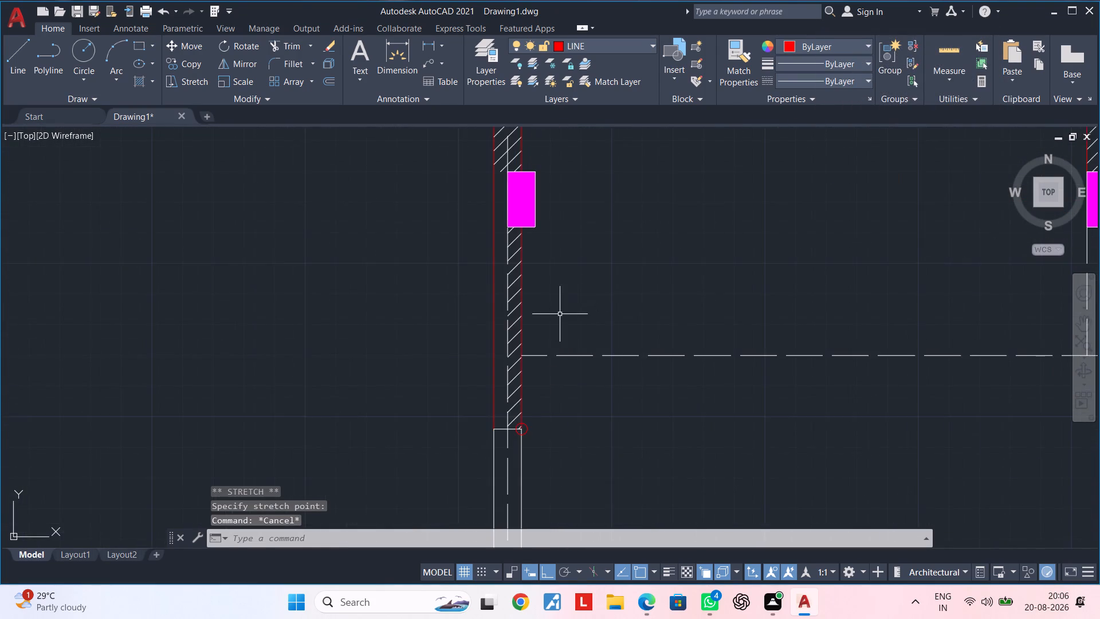
middle_click_drag(562, 312, 647, 296)
scroll(597, 295, "up", 2)
middle_click_drag(598, 286, 602, 441)
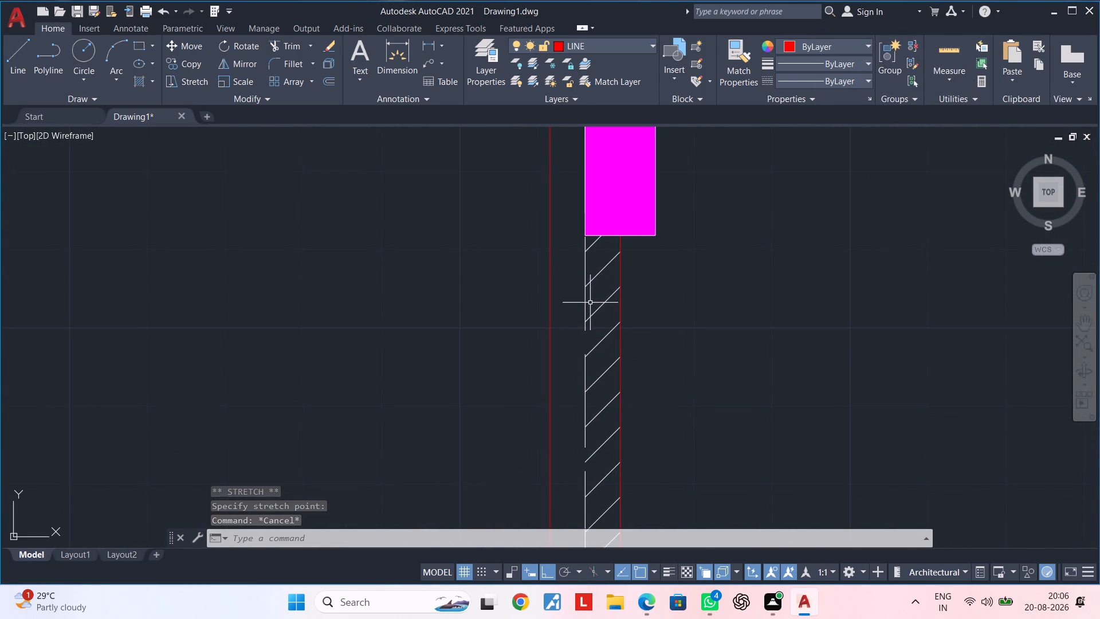
left_click(597, 300)
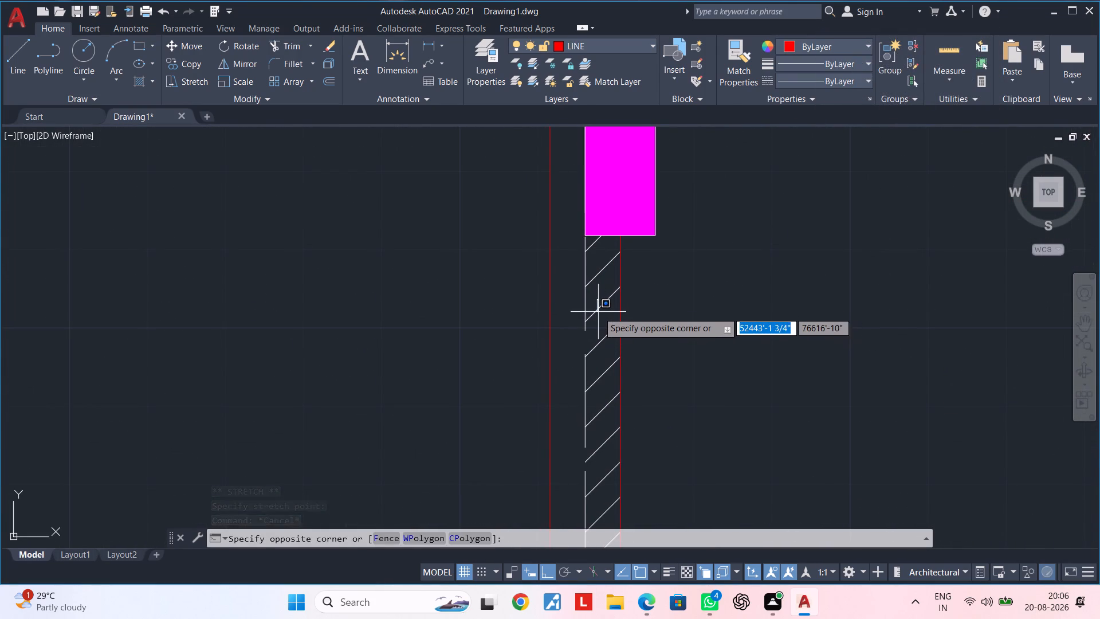
left_click(602, 349)
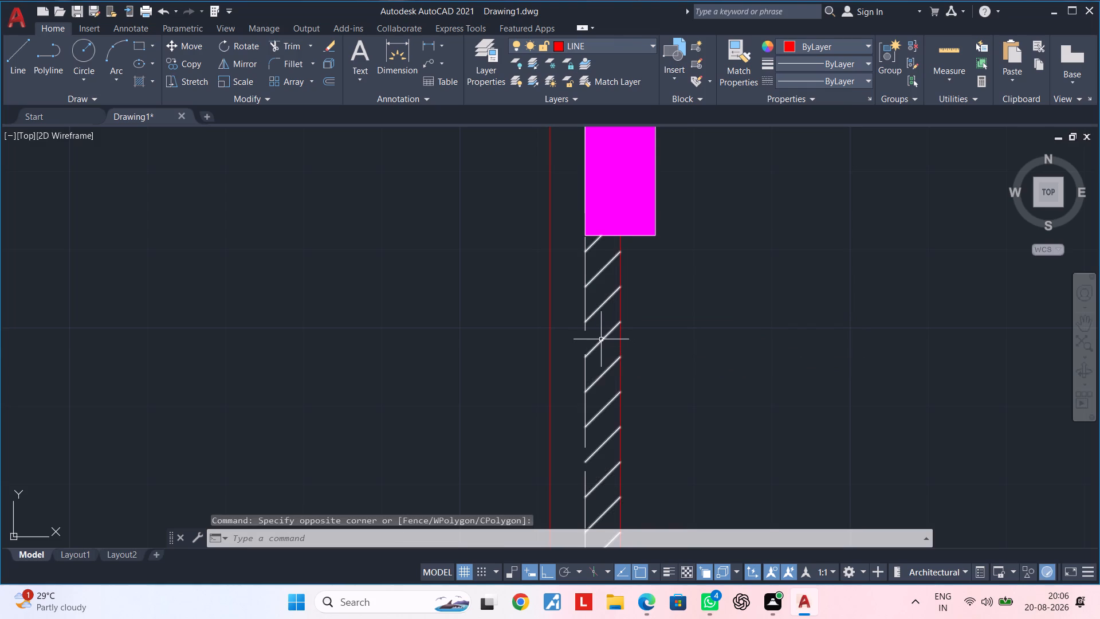
left_click(601, 339)
middle_click_drag(611, 416, 626, 240)
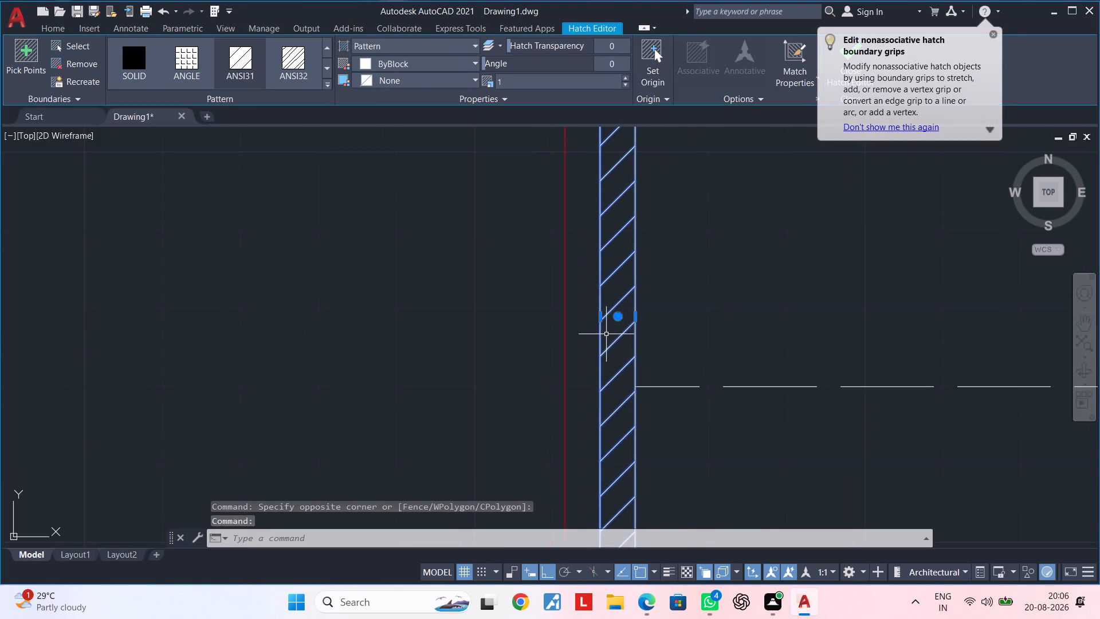
left_click(600, 315)
left_click(564, 315)
Stretch the bottom edge of the hatch above the left outer wall's lowest column down to the column's bottom.
scroll(580, 305, "down", 4)
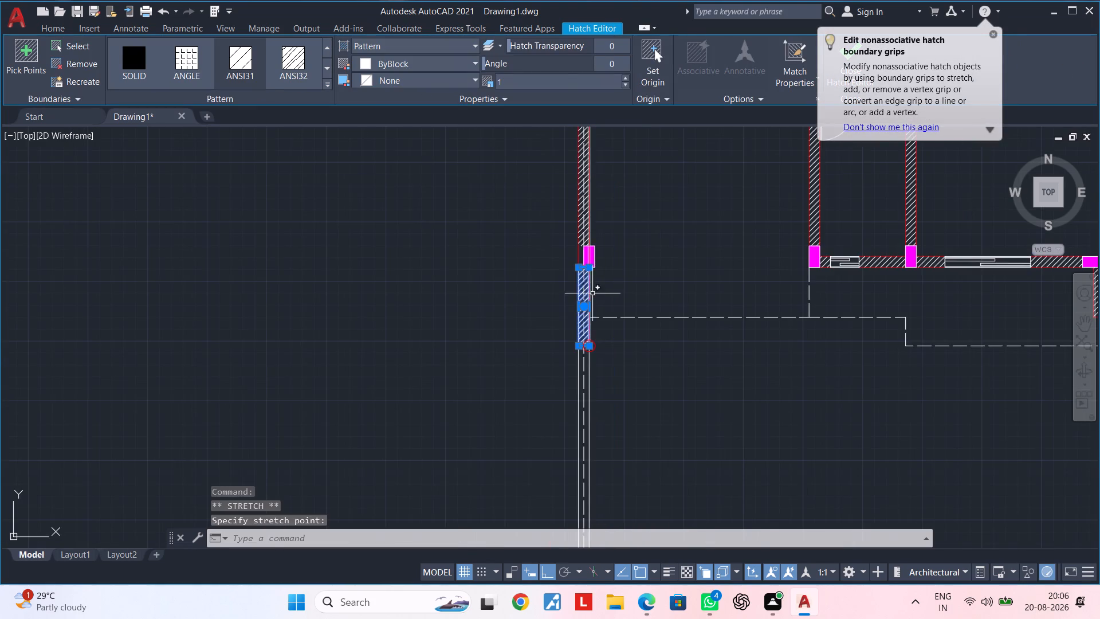
middle_click_drag(594, 287, 599, 379)
scroll(577, 356, "up", 3)
scroll(600, 316, "up", 2)
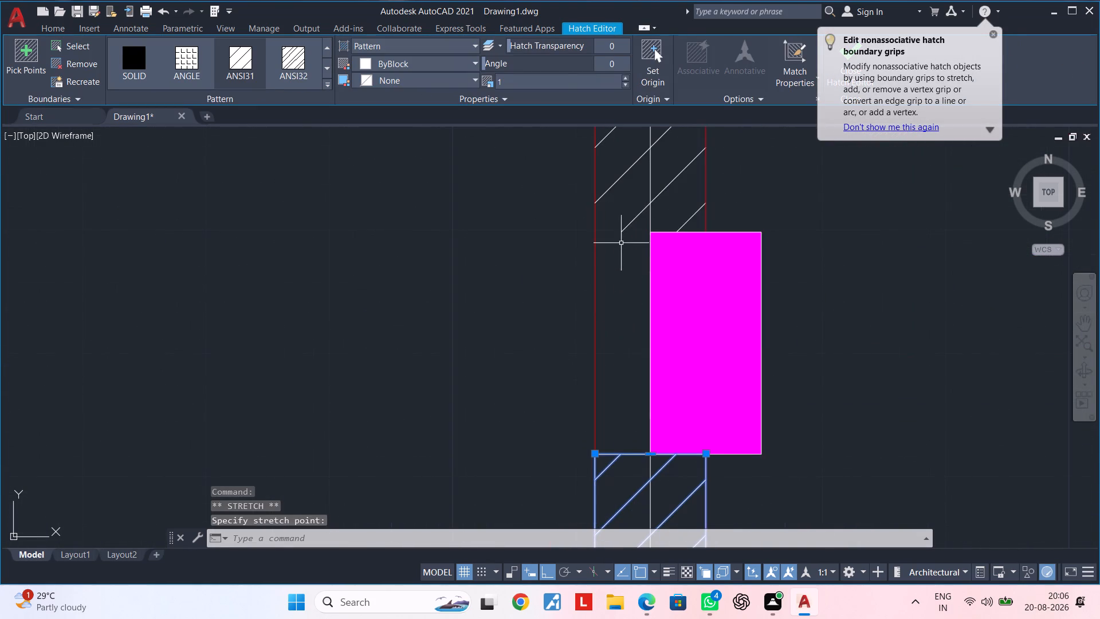
left_click(620, 228)
left_click(623, 229)
left_click(620, 232)
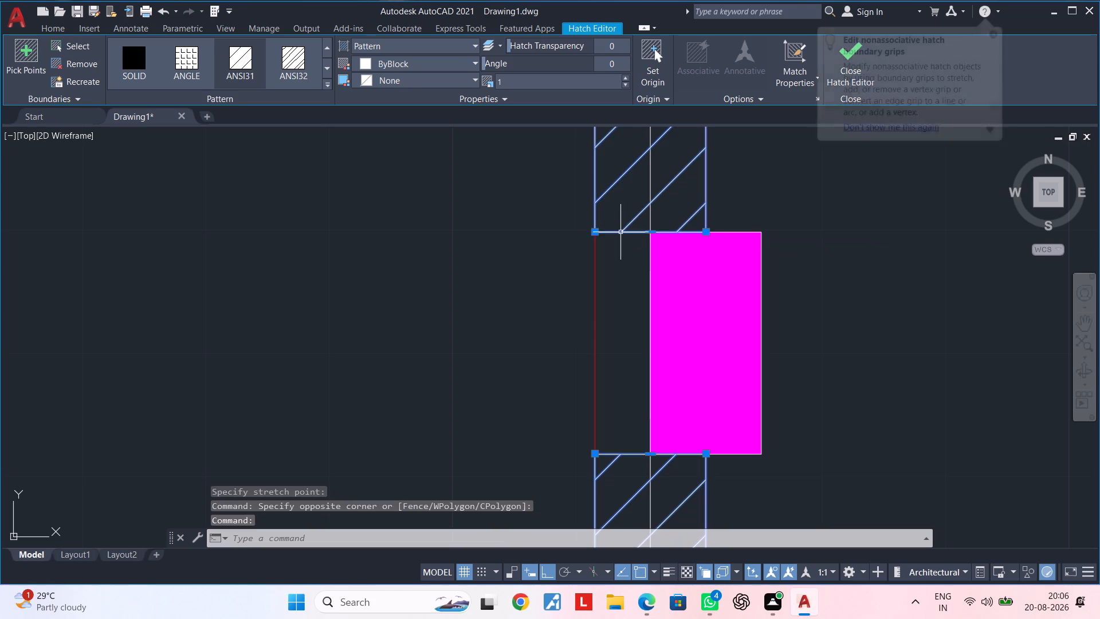
left_click(654, 232)
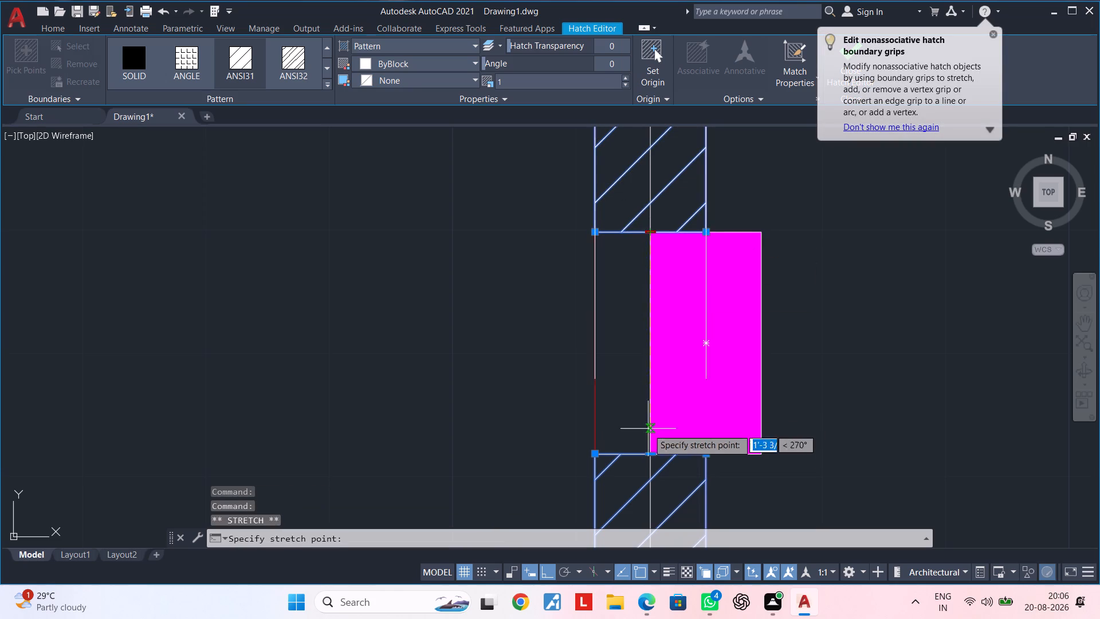
left_click(655, 454)
key("Escape")
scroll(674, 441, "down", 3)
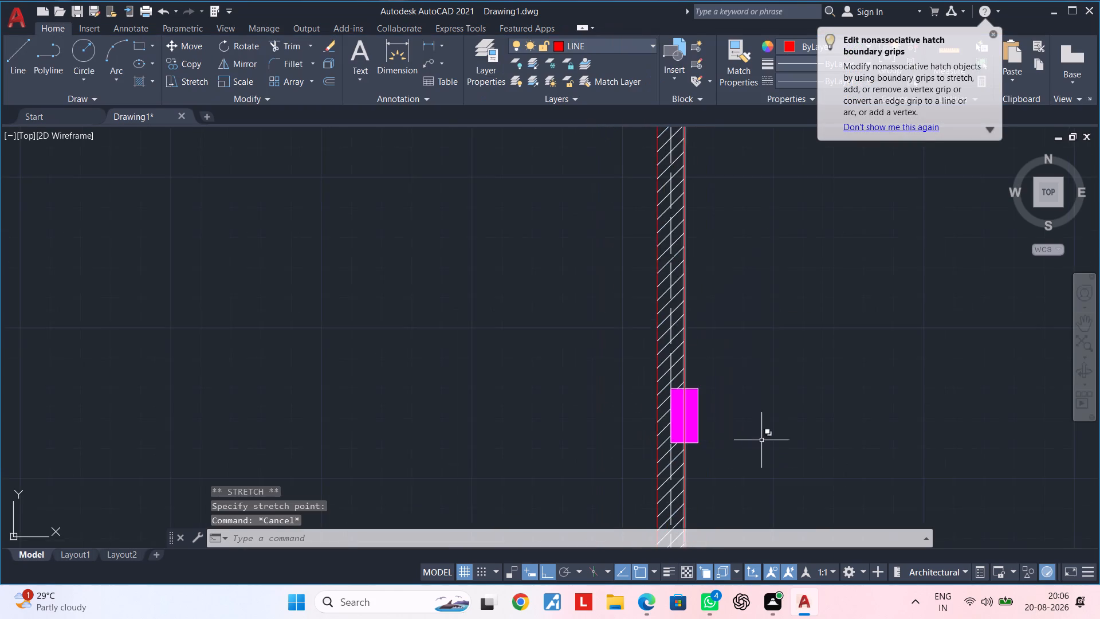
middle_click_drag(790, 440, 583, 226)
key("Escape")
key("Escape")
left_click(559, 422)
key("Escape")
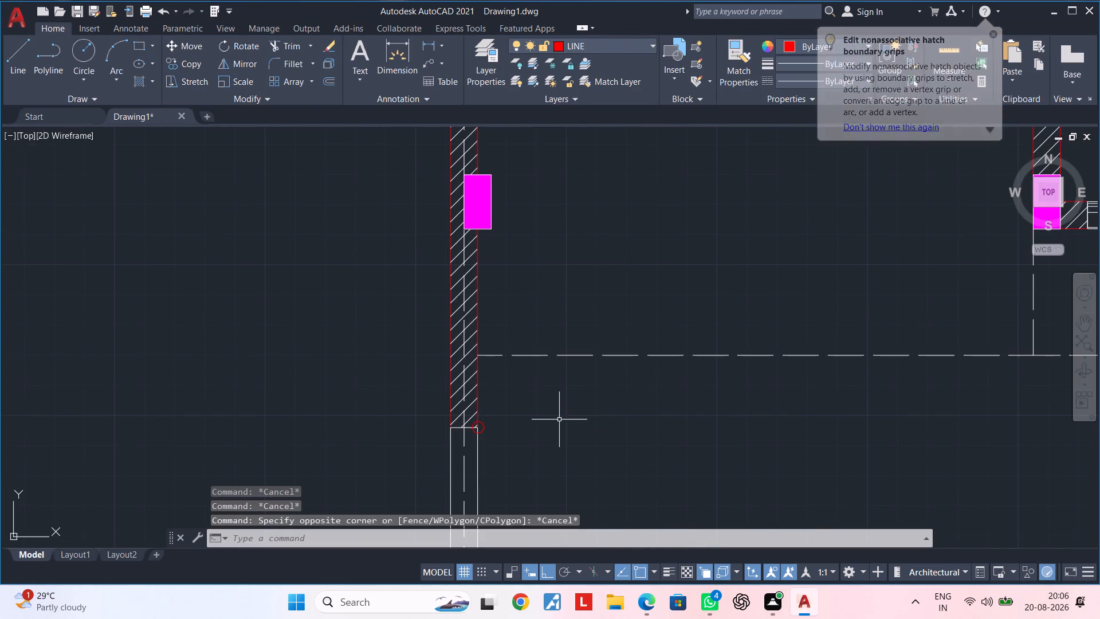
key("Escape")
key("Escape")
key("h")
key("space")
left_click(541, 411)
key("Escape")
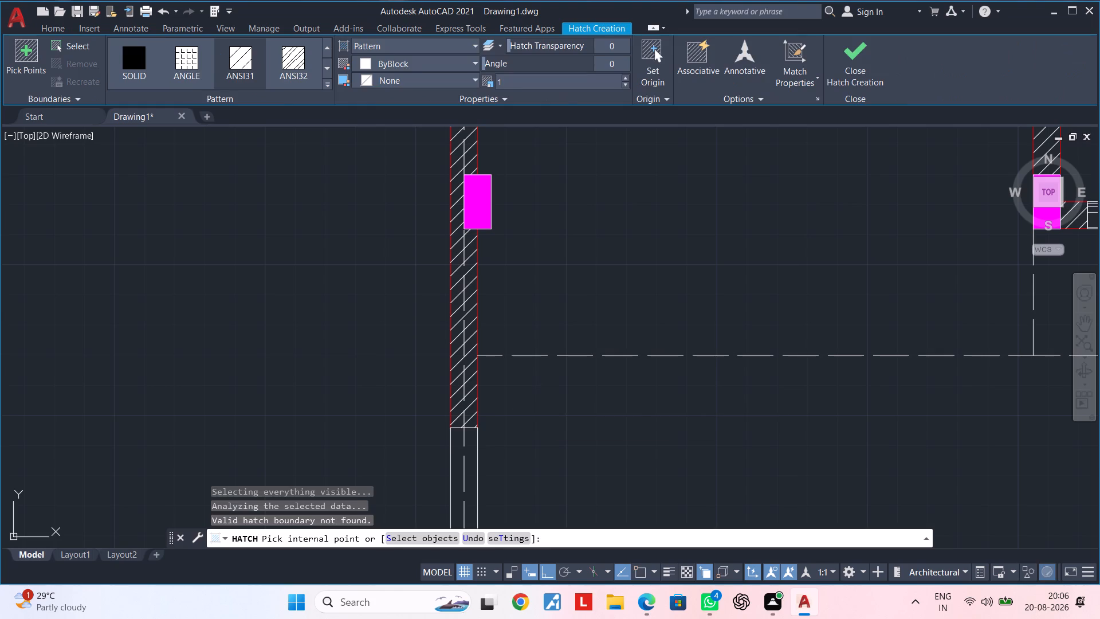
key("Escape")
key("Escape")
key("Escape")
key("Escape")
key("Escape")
Match the red wall line's properties onto the white line closing the lower end of the left outer wall's hatched section.
middle_click_drag(523, 441, 543, 396)
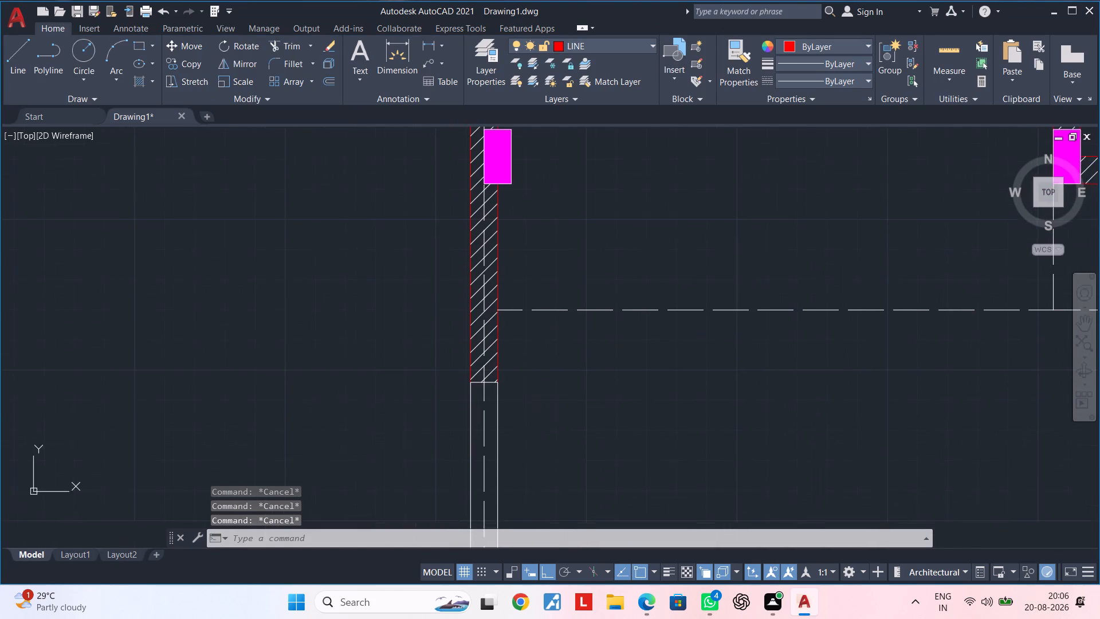
scroll(496, 388, "up", 4)
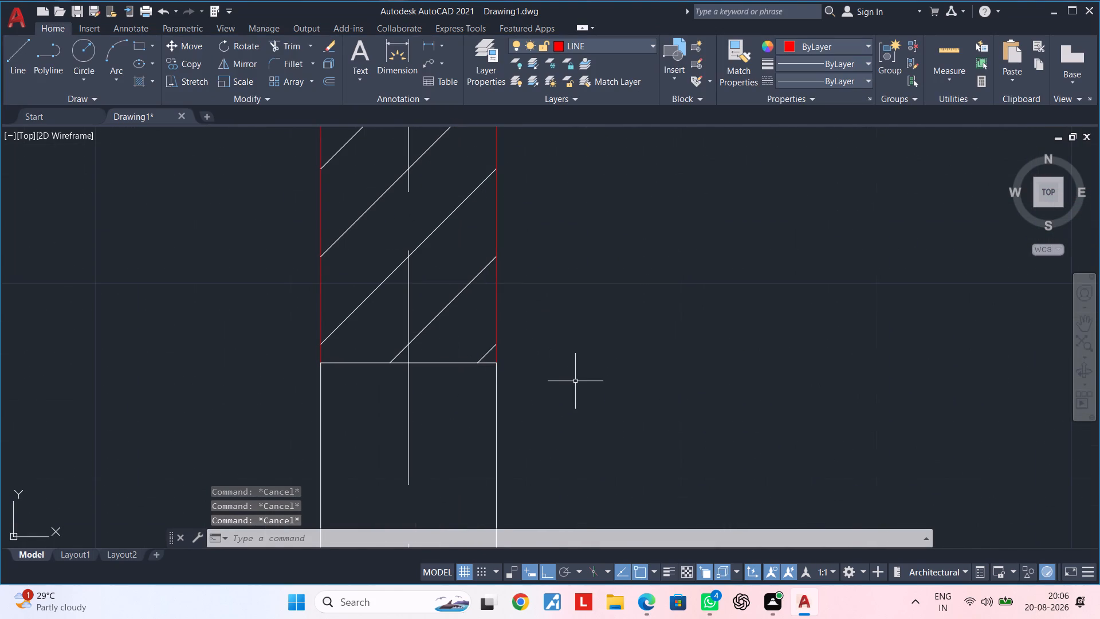
key("m")
type("a")
key("space")
left_click(497, 325)
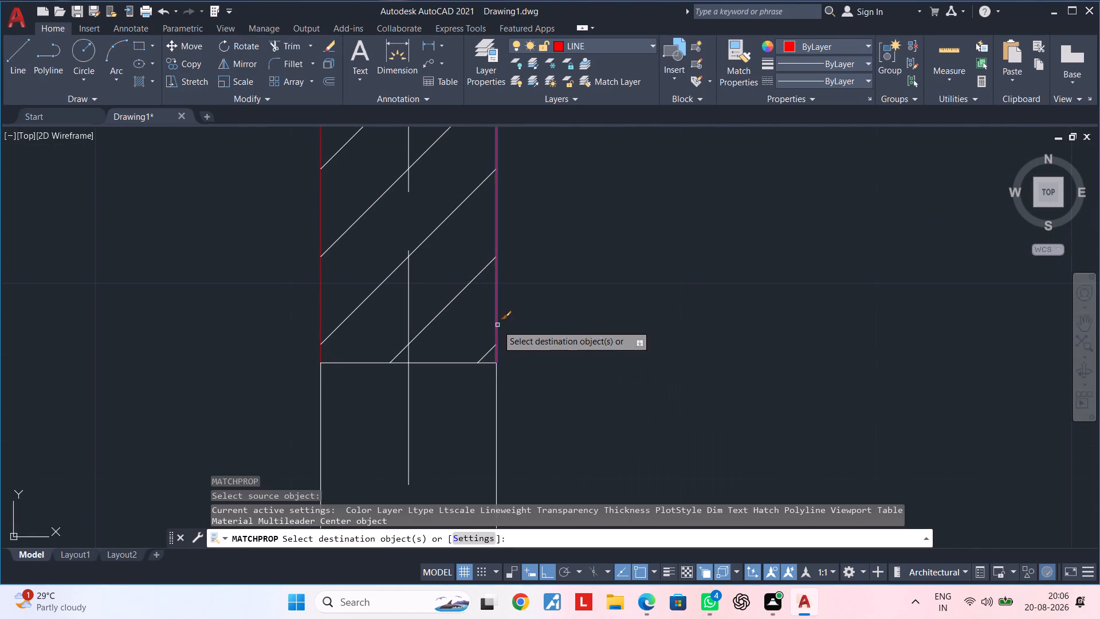
left_click(458, 363)
Match the same red line properties onto the white line closing the lower end of the right outer wall's hatched section.
scroll(520, 373, "down", 3)
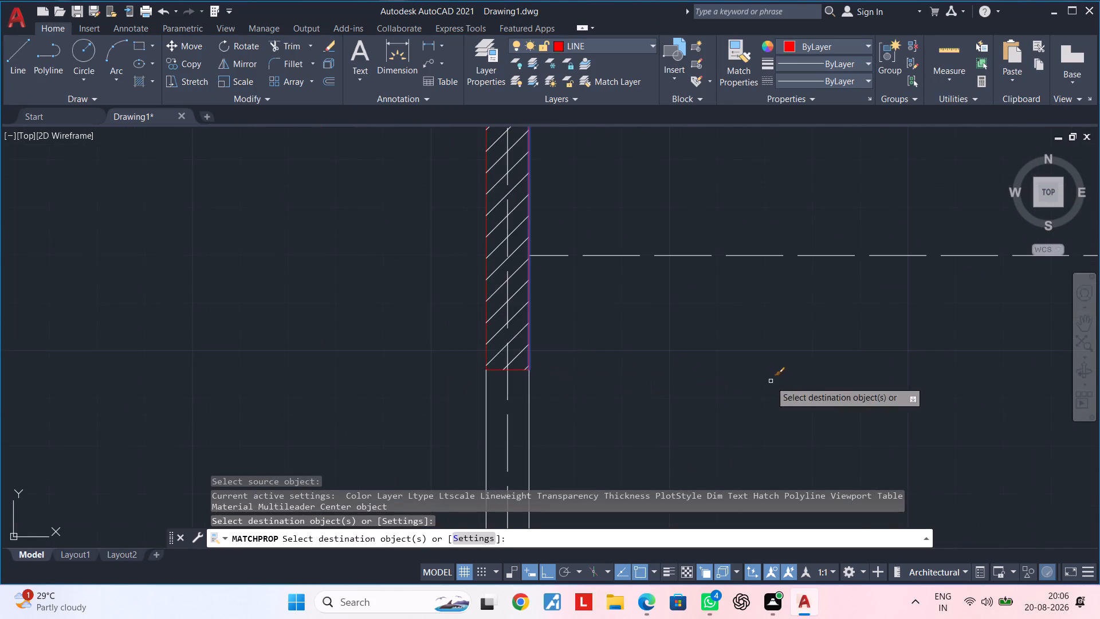
scroll(819, 378, "down", 2)
middle_click_drag(914, 387, 305, 289)
scroll(858, 311, "down", 1)
middle_click_drag(862, 312, 245, 277)
scroll(356, 261, "up", 2)
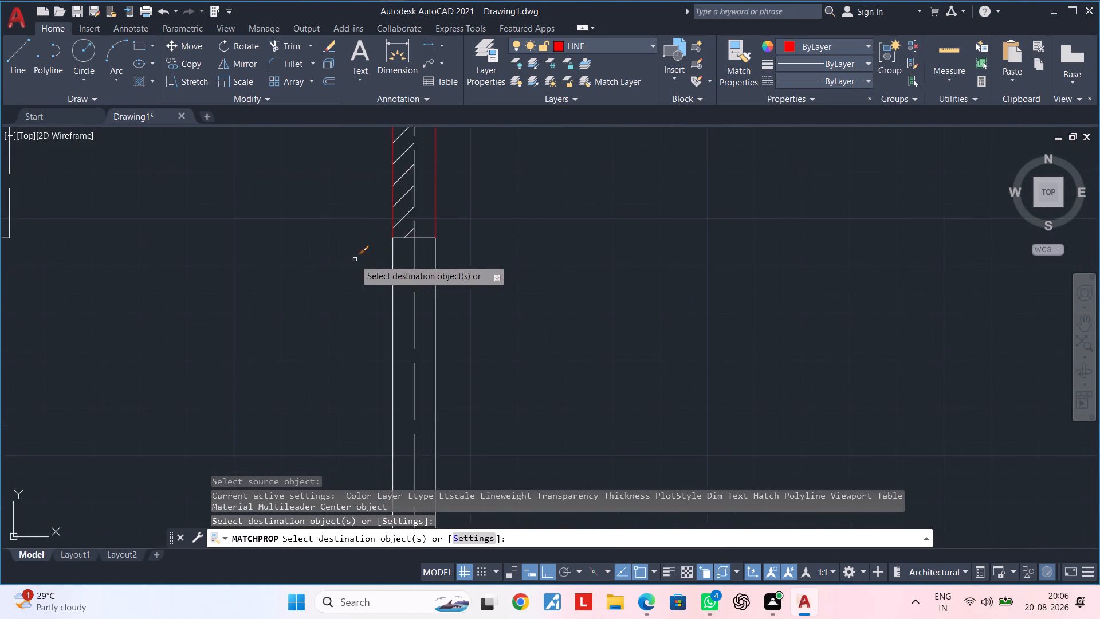
scroll(358, 256, "up", 3)
left_click(402, 211)
scroll(380, 257, "down", 1)
key("Escape")
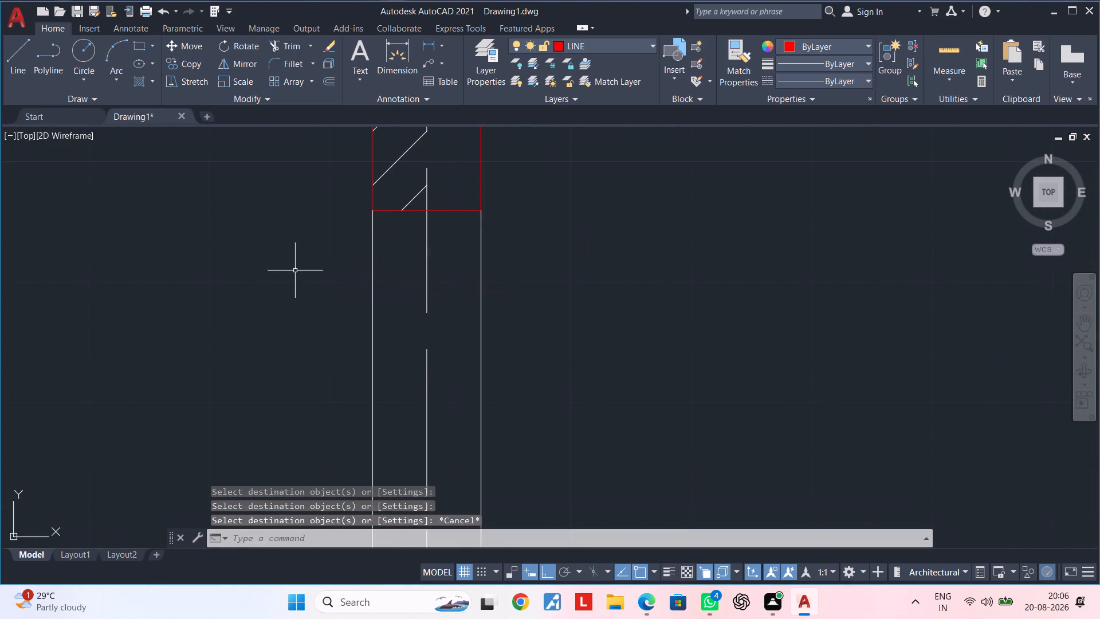
key("Escape")
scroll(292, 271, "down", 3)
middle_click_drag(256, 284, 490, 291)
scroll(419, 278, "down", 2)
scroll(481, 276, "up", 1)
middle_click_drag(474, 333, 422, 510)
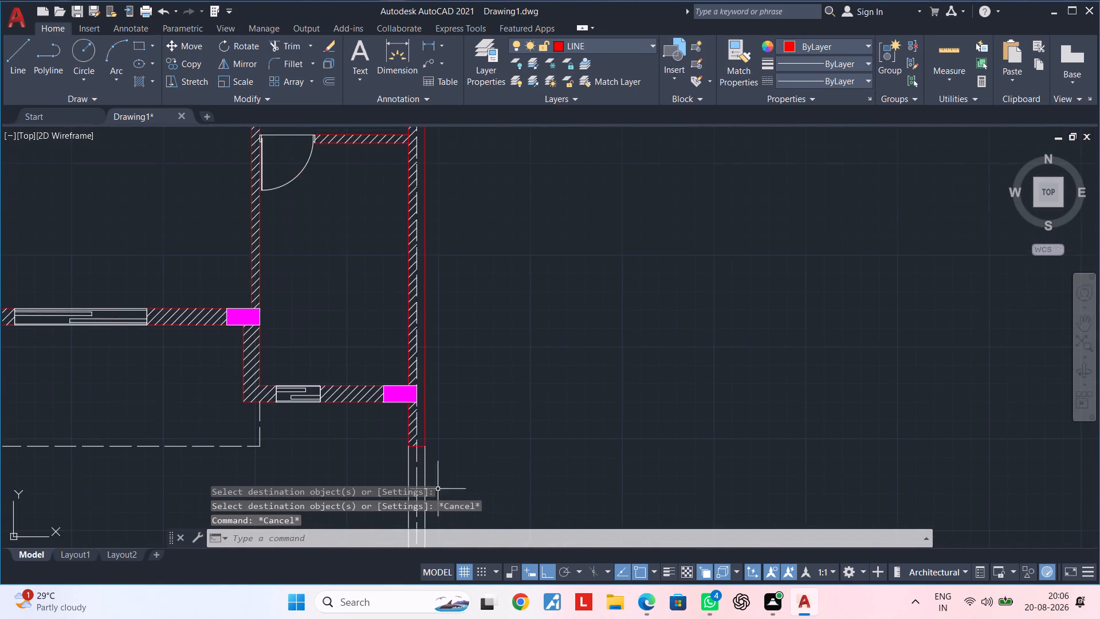
Stretch the outer edge of the hatch below the right outer wall's lowest column out to the red outer wall line.
scroll(425, 409, "up", 3)
middle_click_drag(419, 405, 476, 362)
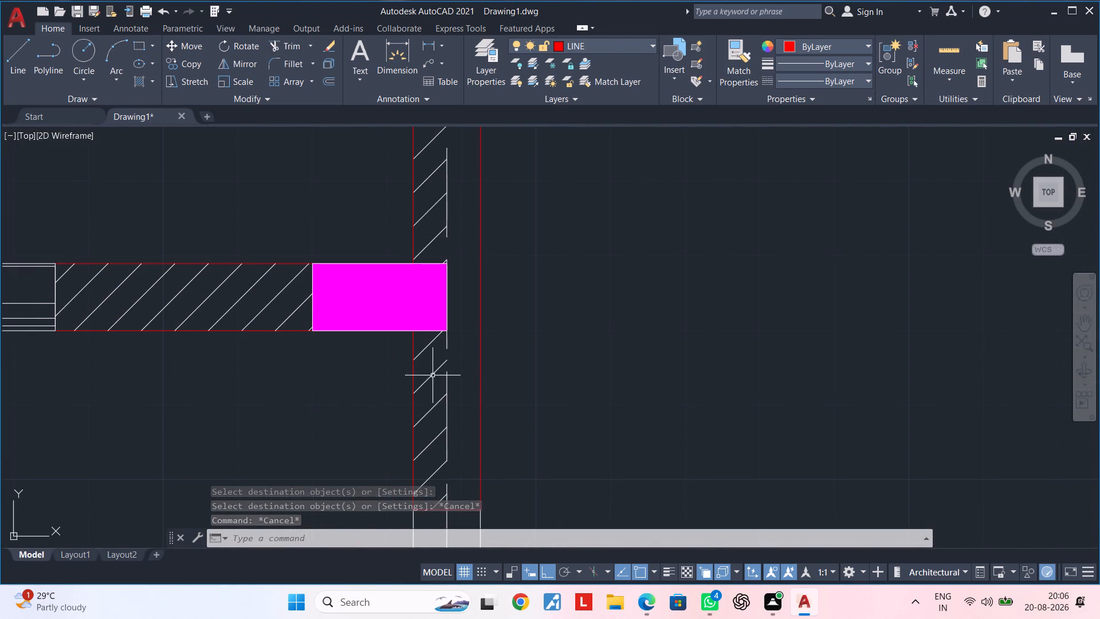
left_click(429, 375)
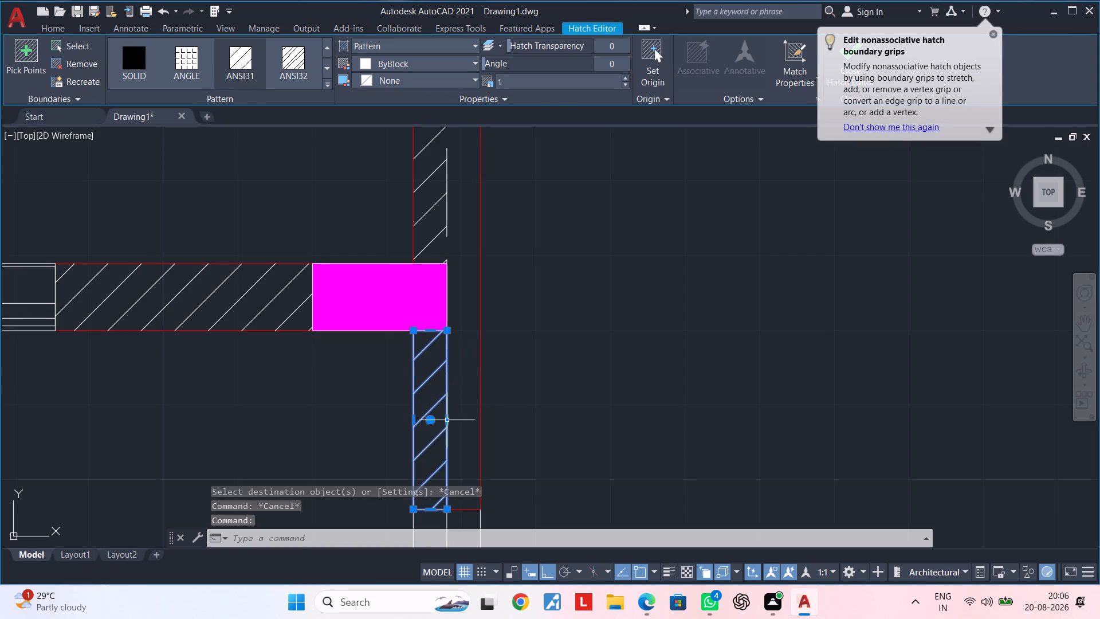
left_click(449, 419)
scroll(482, 409, "up", 1)
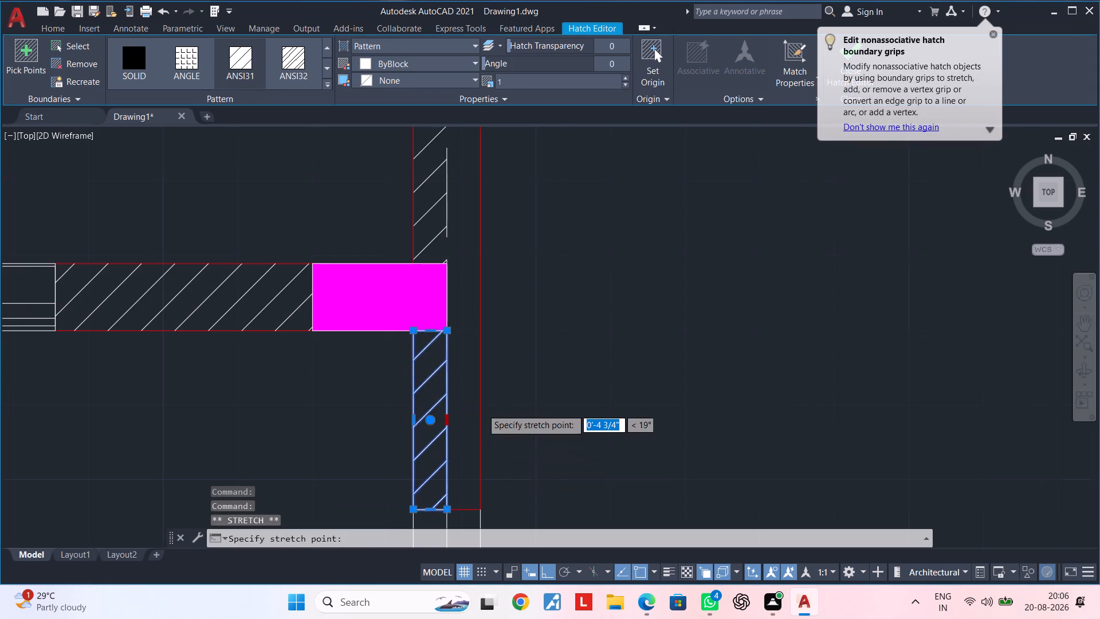
scroll(482, 409, "up", 1)
middle_click_drag(480, 428, 483, 261)
middle_click_drag(487, 421, 481, 368)
scroll(484, 374, "up", 1)
scroll(460, 269, "down", 2)
key("Escape")
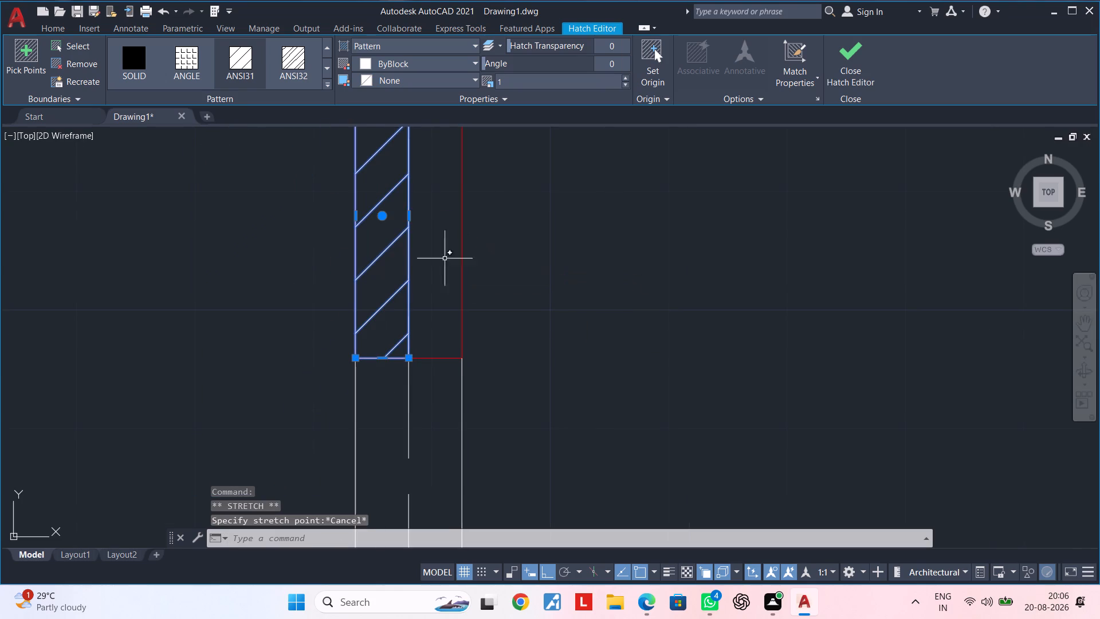
left_click(409, 357)
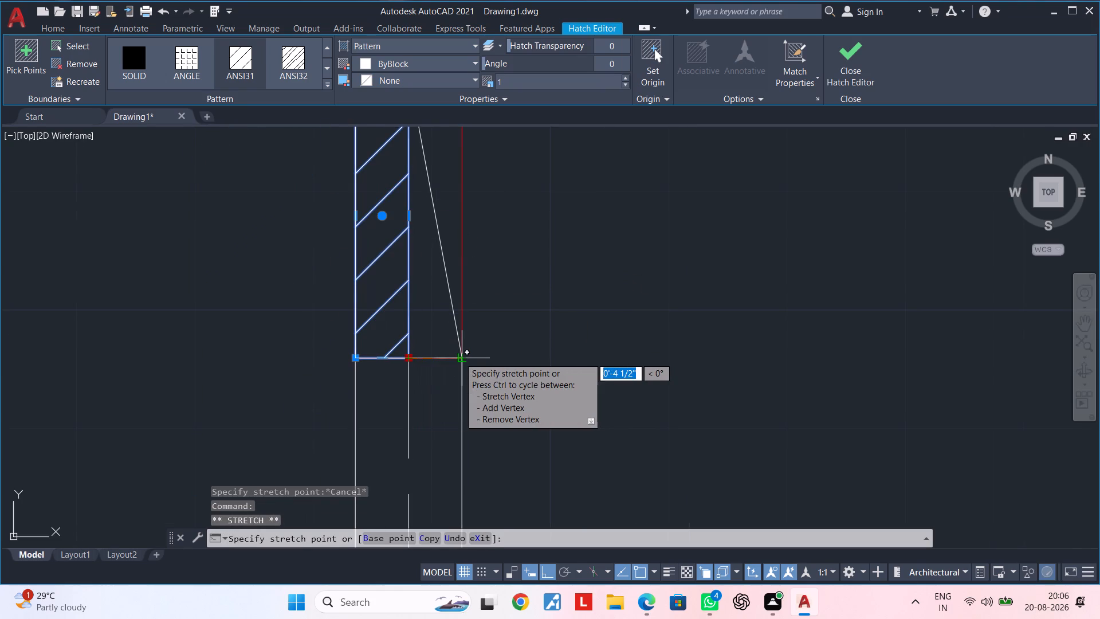
left_click(459, 357)
middle_click_drag(460, 289, 427, 472)
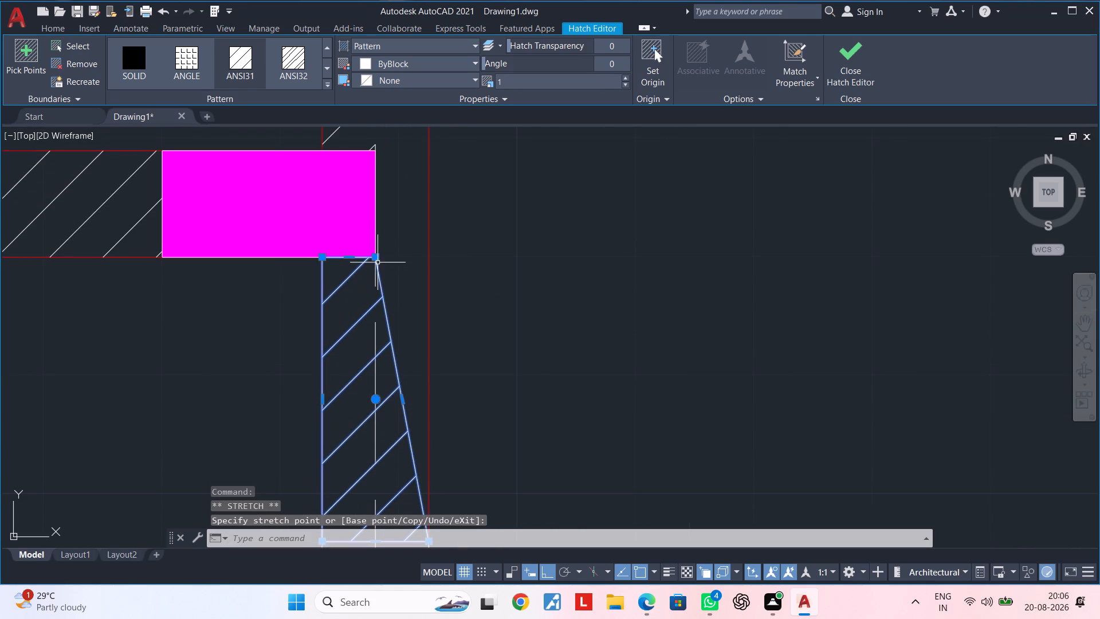
left_click(376, 258)
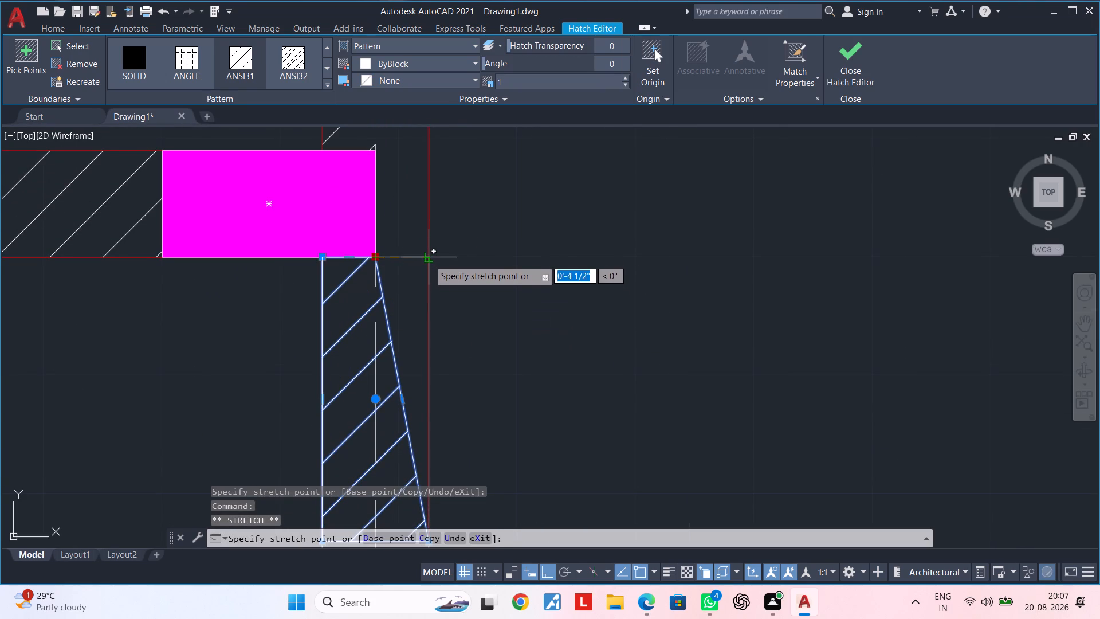
left_click(429, 259)
Stretch the top edge of that hatch up to the top of the right outer wall's lowest column.
middle_click_drag(410, 291, 419, 424)
left_click(383, 389)
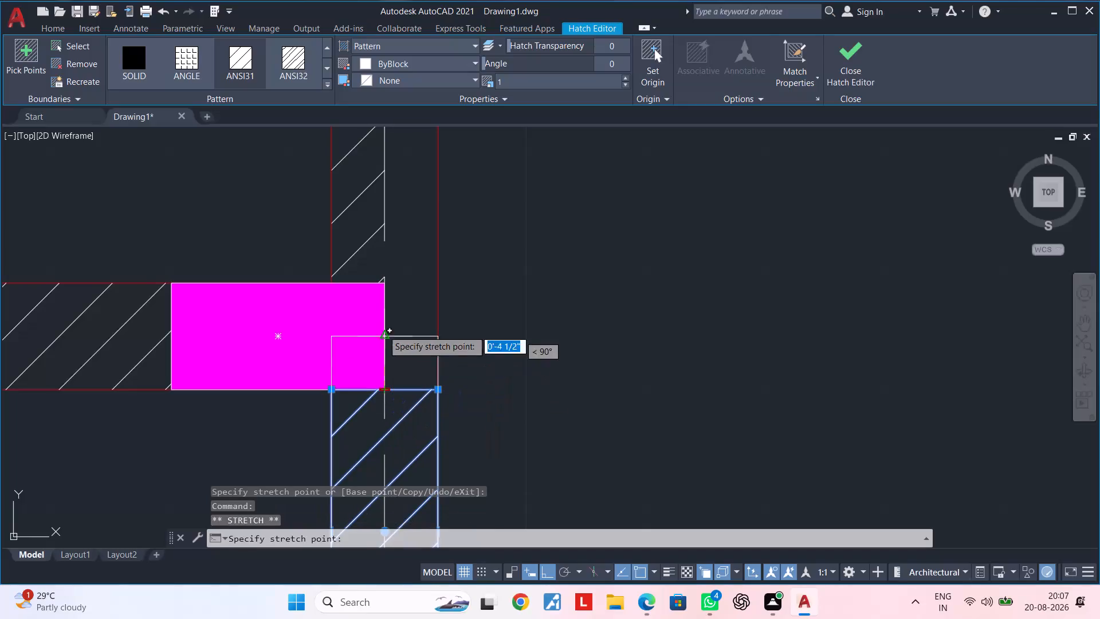
left_click(382, 286)
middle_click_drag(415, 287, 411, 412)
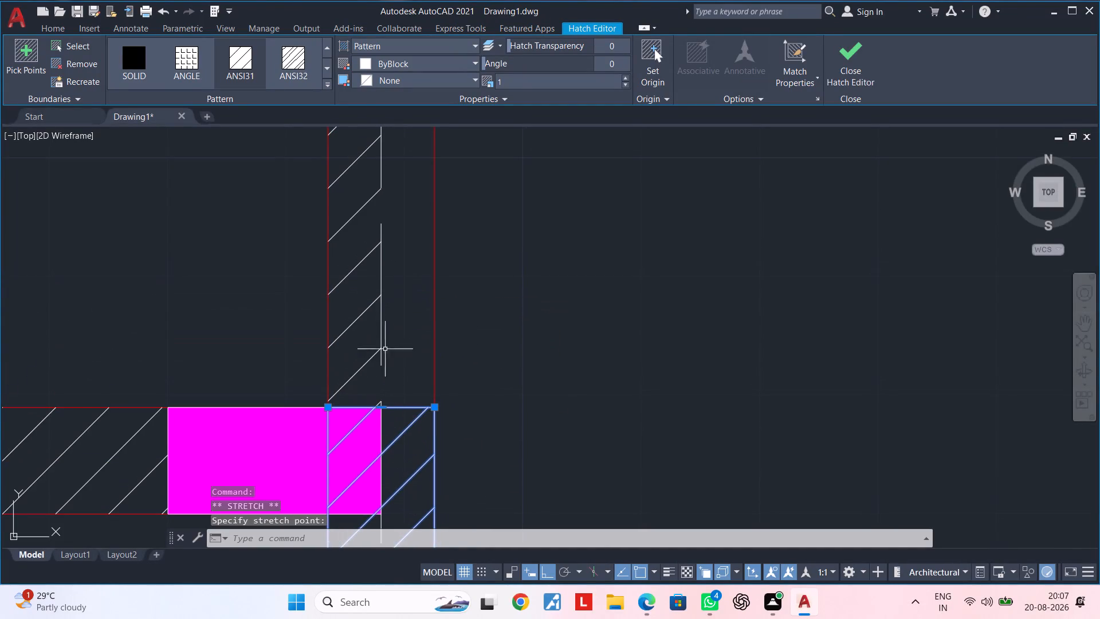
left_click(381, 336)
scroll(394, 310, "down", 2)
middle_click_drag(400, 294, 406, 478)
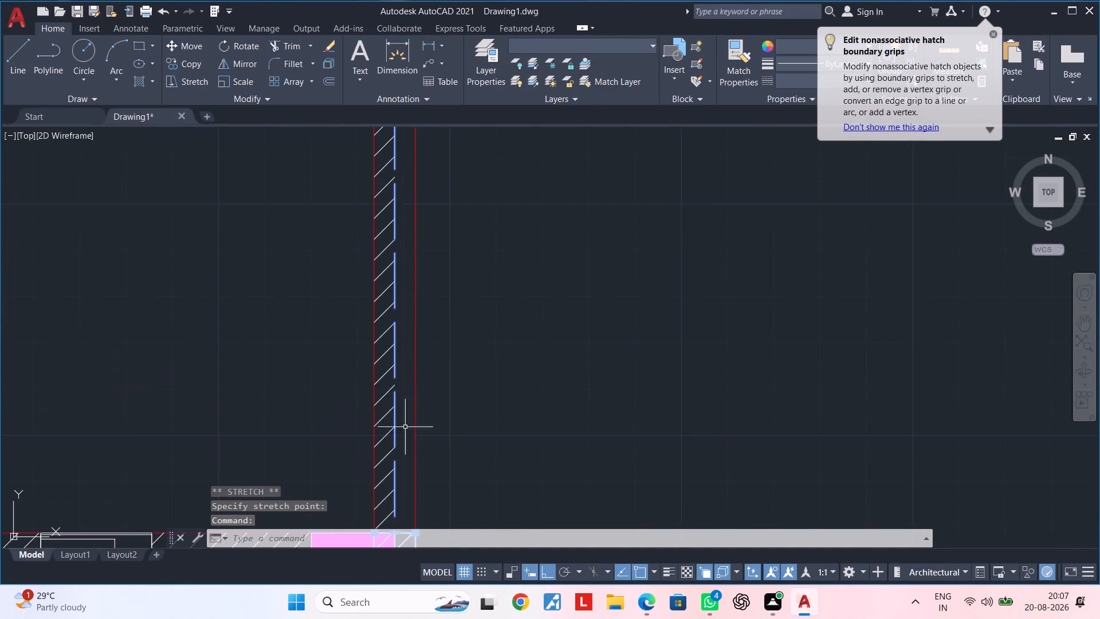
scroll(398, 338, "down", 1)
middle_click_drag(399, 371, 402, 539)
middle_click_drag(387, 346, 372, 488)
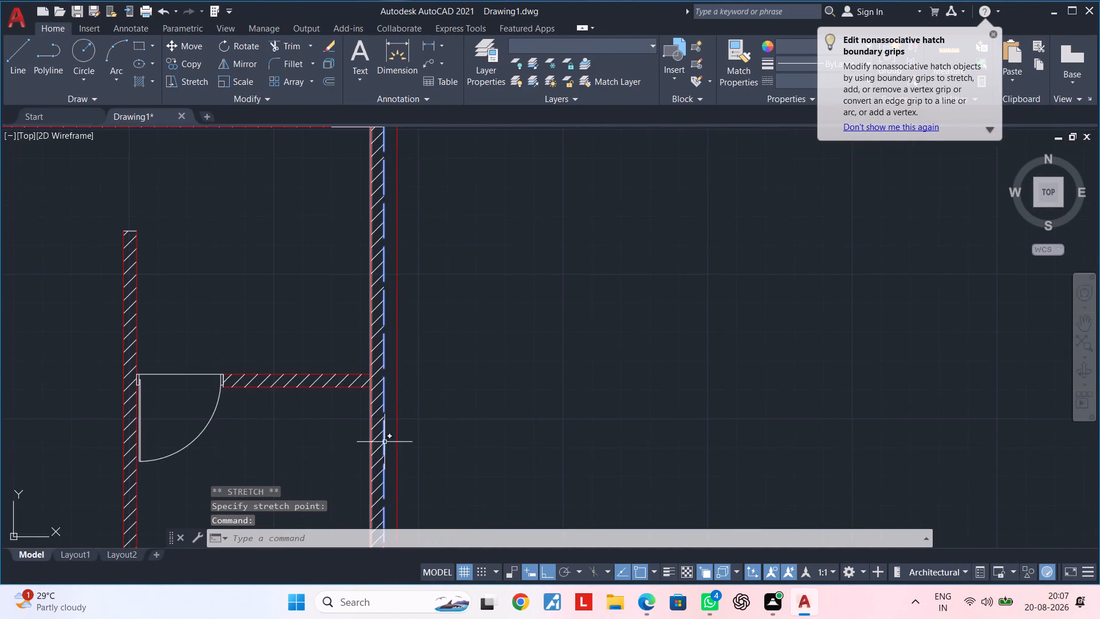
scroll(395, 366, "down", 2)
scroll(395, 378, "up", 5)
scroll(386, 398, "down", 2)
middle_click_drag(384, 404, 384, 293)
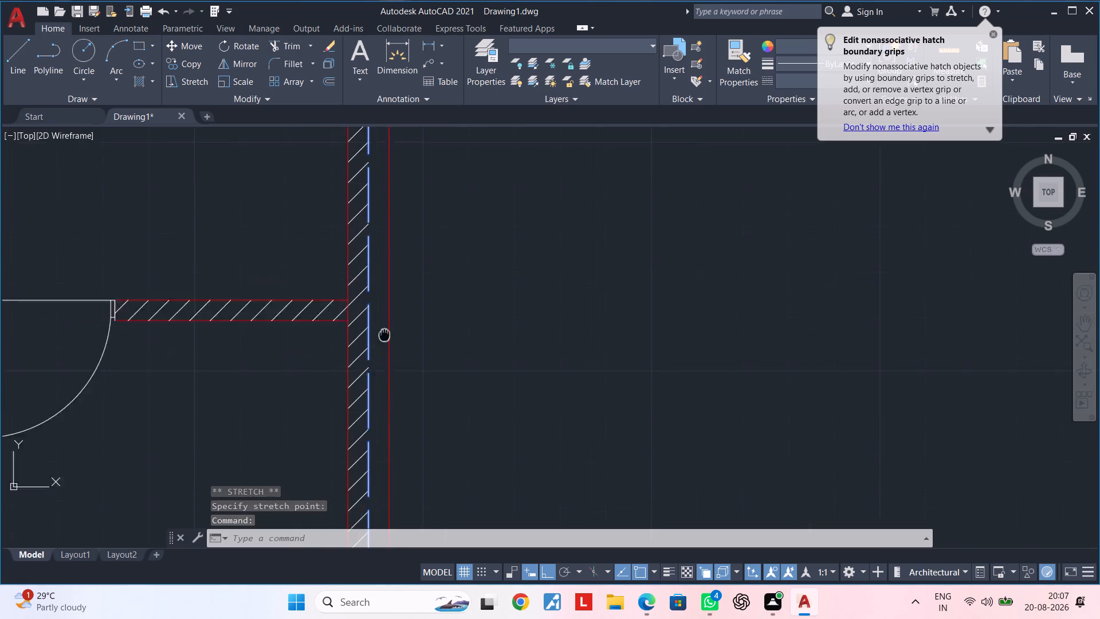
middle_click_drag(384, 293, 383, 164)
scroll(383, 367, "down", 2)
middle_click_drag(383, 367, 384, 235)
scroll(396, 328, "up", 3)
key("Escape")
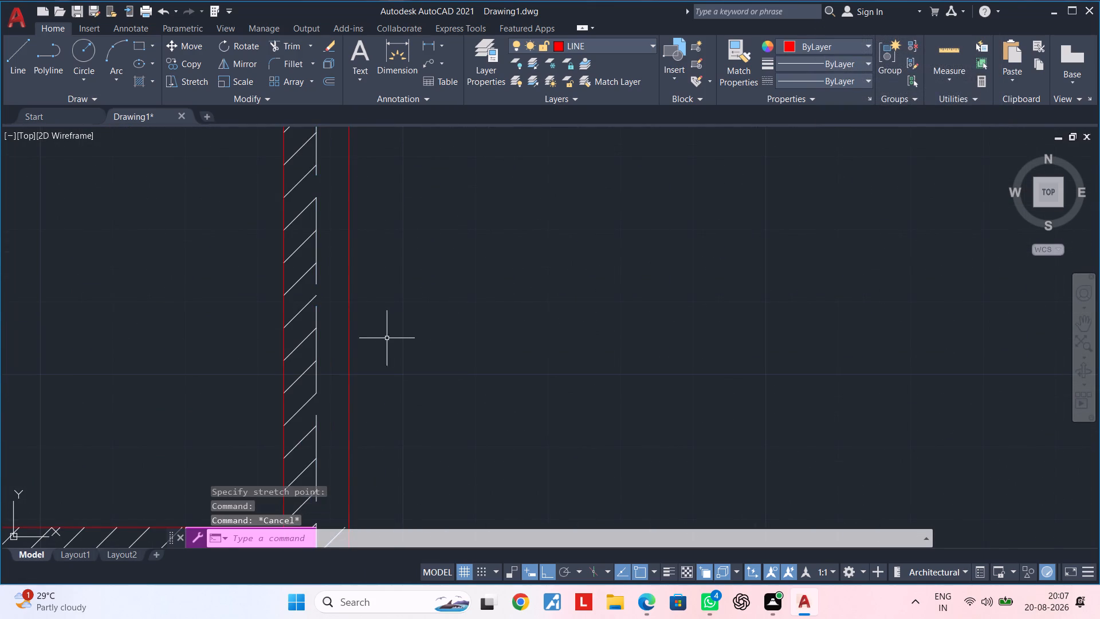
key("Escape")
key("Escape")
Stretch the outer edge of the hatch above the right outer wall's lowest column out to the red outer wall line.
middle_click_drag(377, 330, 487, 211)
key("Escape")
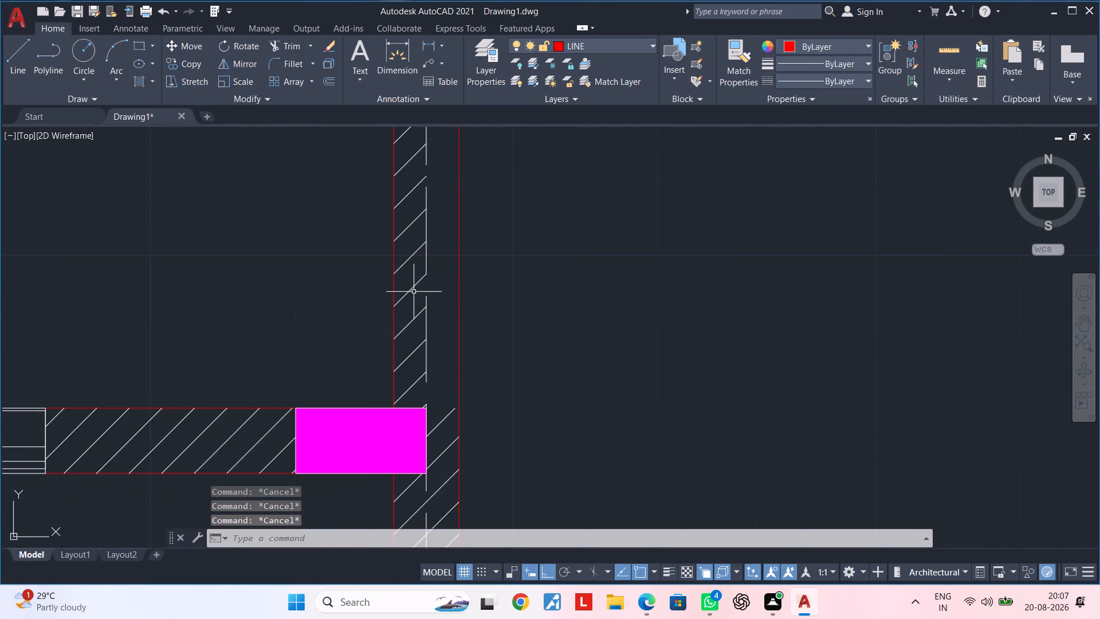
left_click(408, 292)
scroll(448, 276, "down", 2)
middle_click_drag(449, 271, 430, 542)
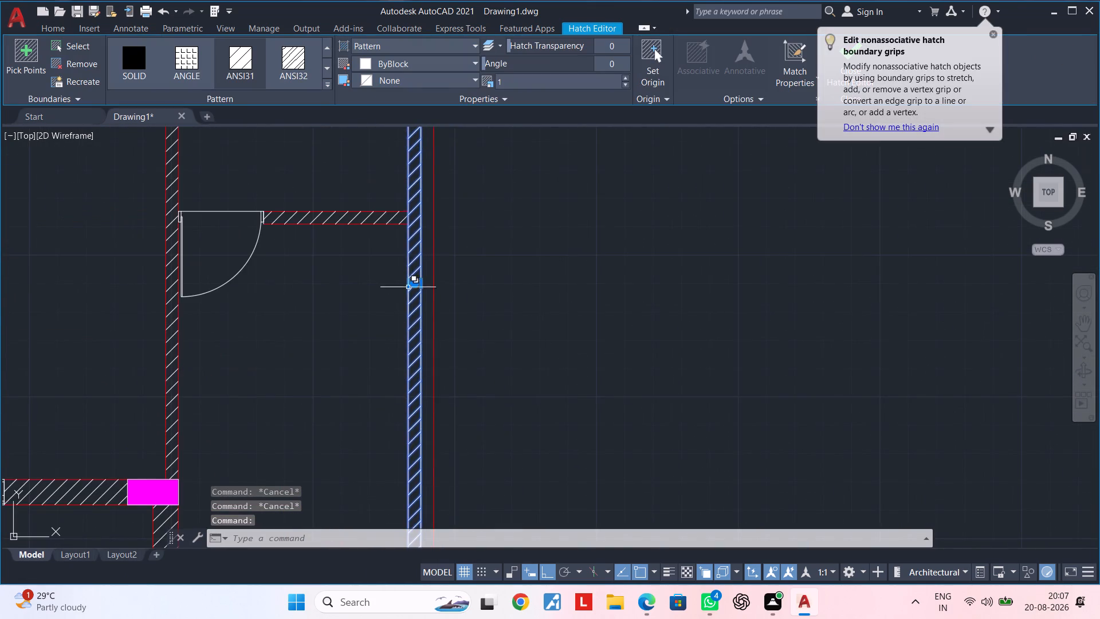
scroll(408, 281, "up", 4)
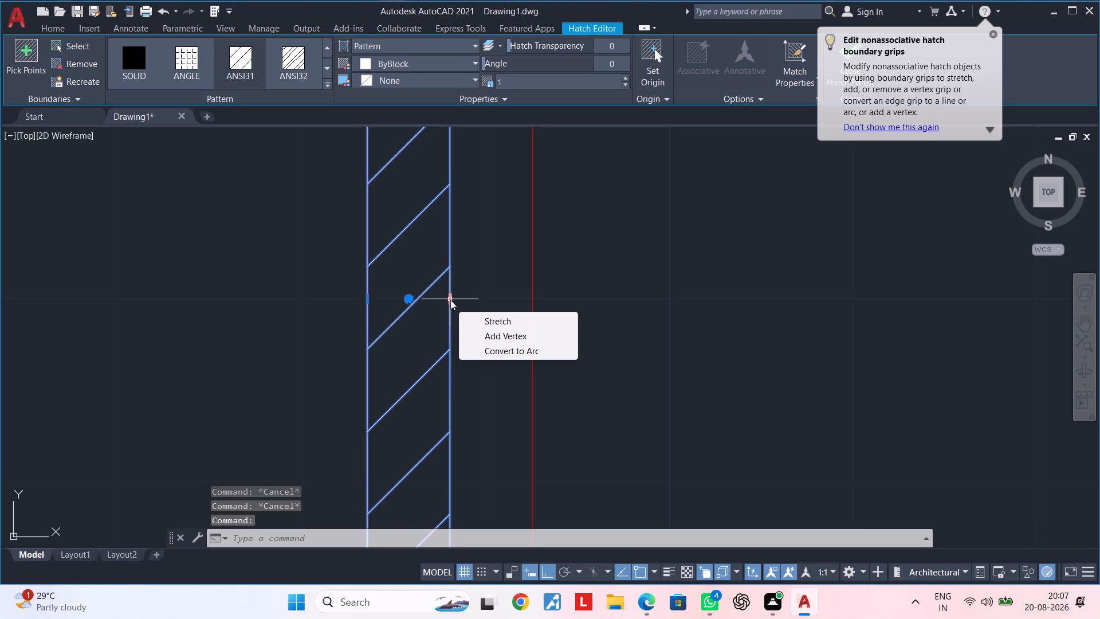
left_click(451, 301)
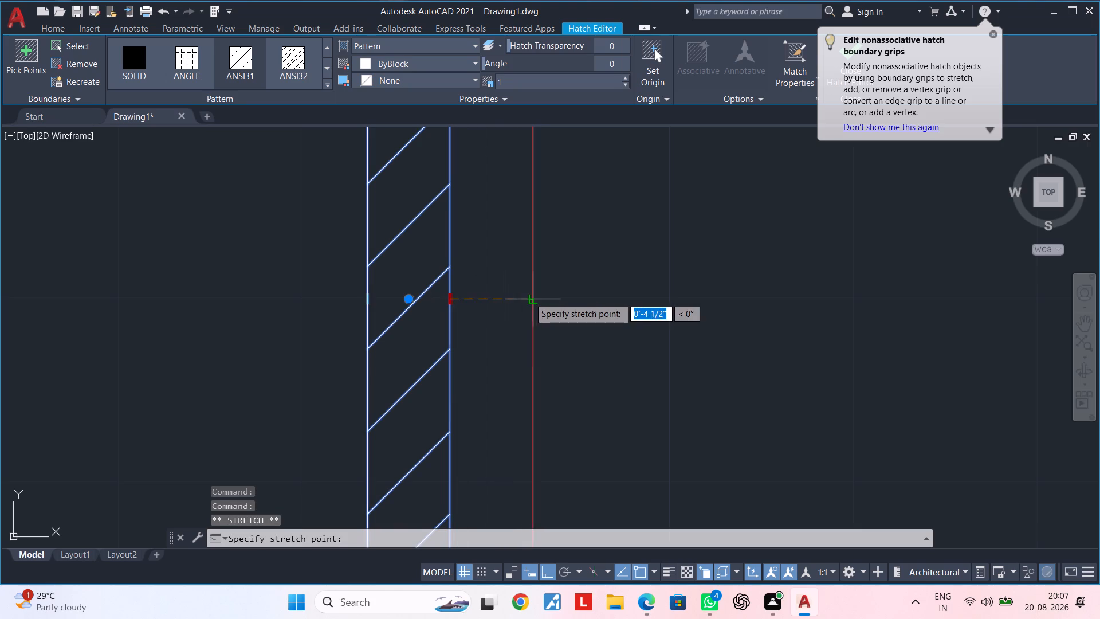
left_click(529, 297)
scroll(586, 289, "down", 3)
key("Escape")
key("Escape")
Stretch the top edge of that hatch up the unhatched right outer wall section to the top of the column above it.
scroll(607, 229, "down", 1)
middle_click_drag(608, 239, 595, 514)
middle_click_drag(596, 340, 582, 469)
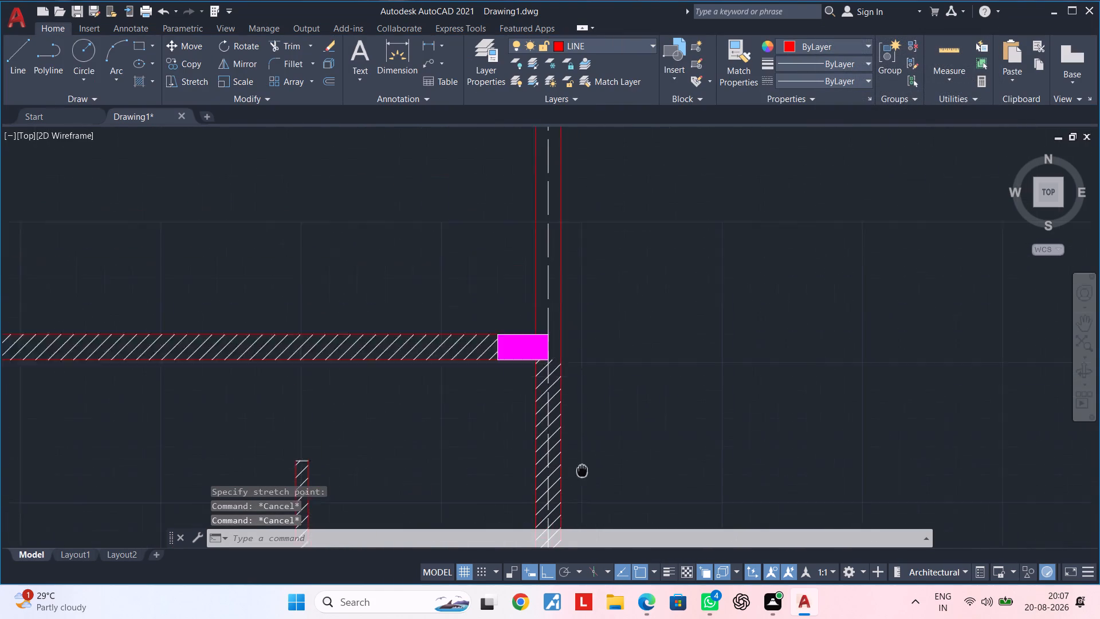
middle_click_drag(582, 469, 573, 553)
scroll(547, 352, "down", 2)
middle_click_drag(576, 321, 565, 356)
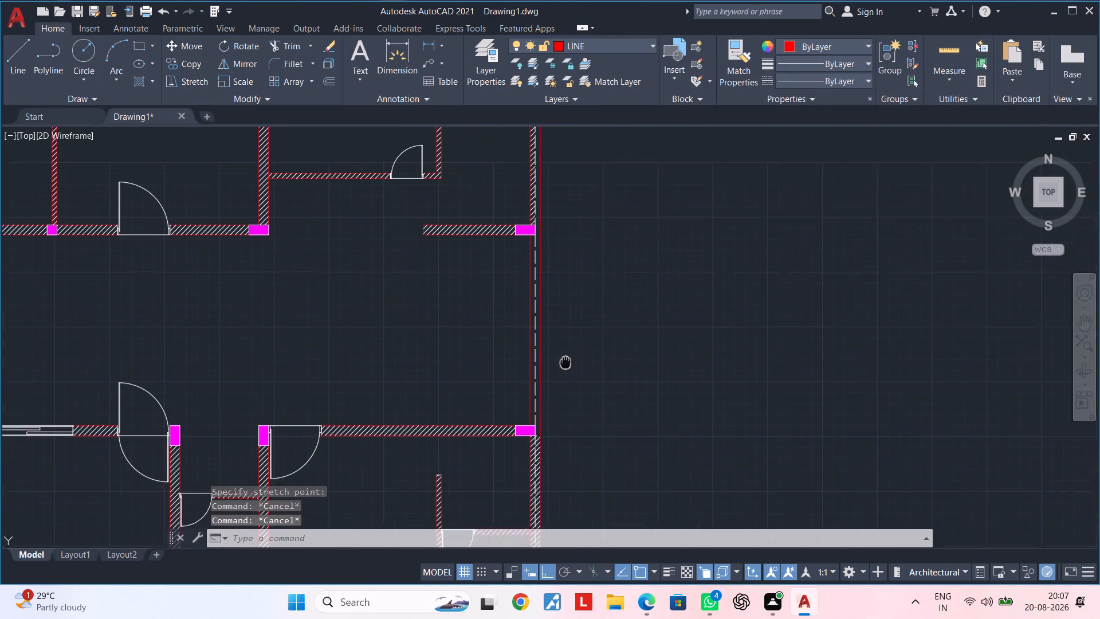
middle_click_drag(565, 356, 565, 335)
scroll(526, 422, "up", 2)
scroll(565, 379, "up", 2)
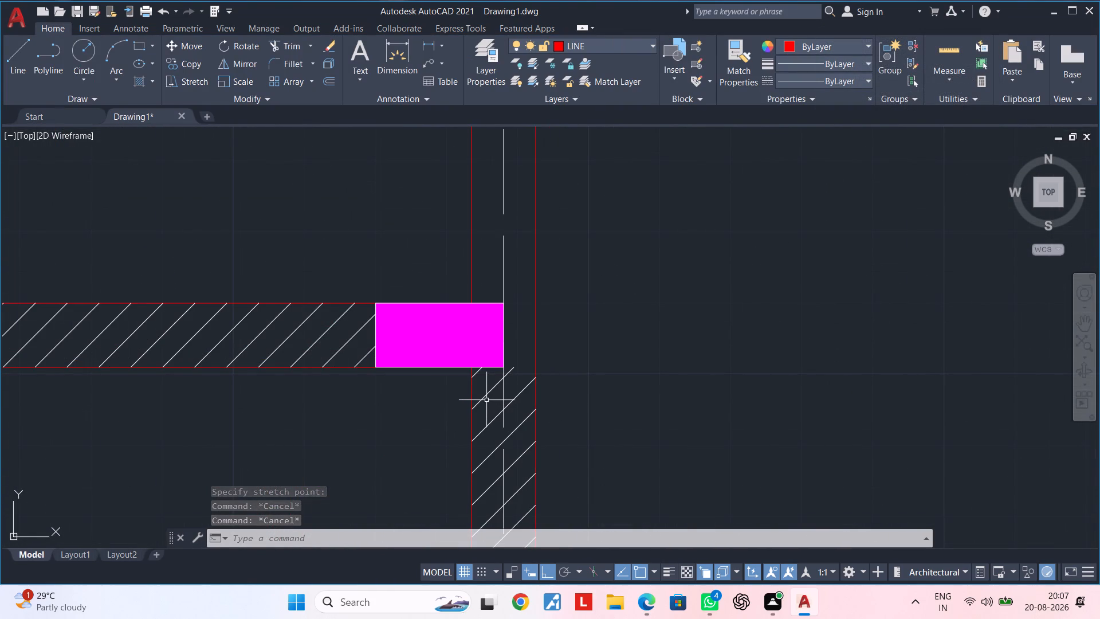
left_click(486, 395)
left_click(505, 366)
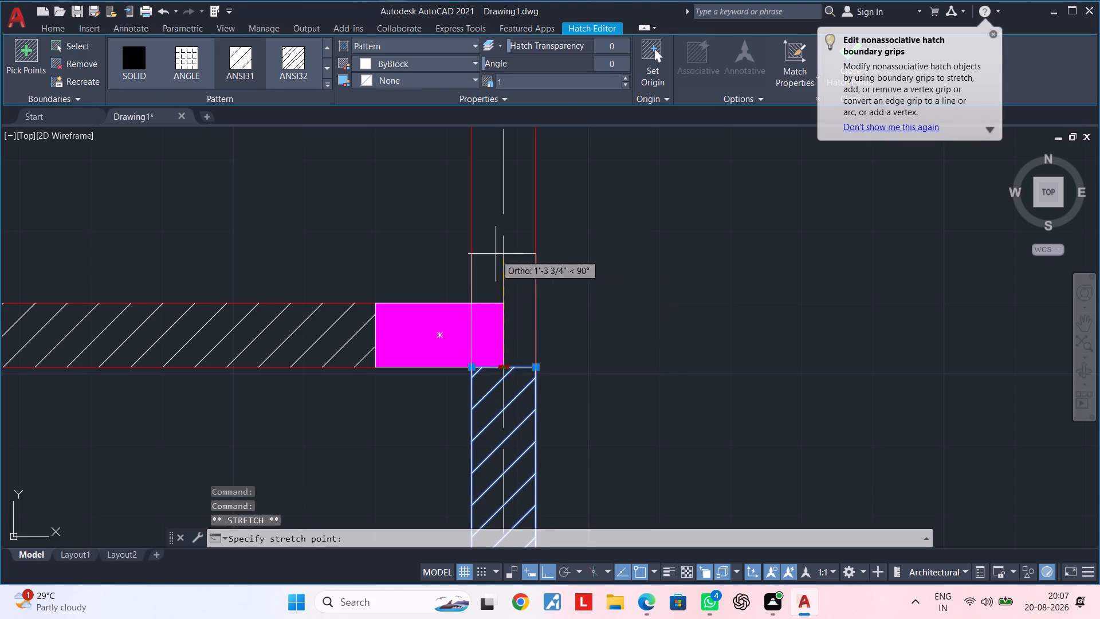
scroll(494, 260, "down", 2)
middle_click_drag(494, 279, 478, 529)
middle_click_drag(477, 289, 473, 567)
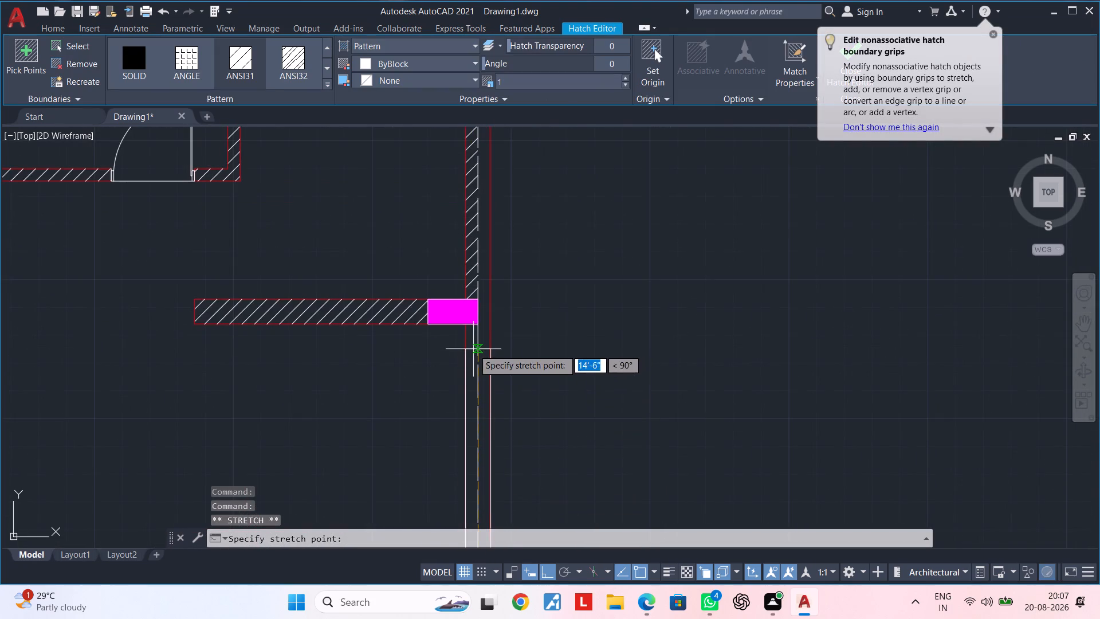
scroll(473, 343, "up", 2)
middle_click_drag(474, 346, 470, 493)
left_click(472, 380)
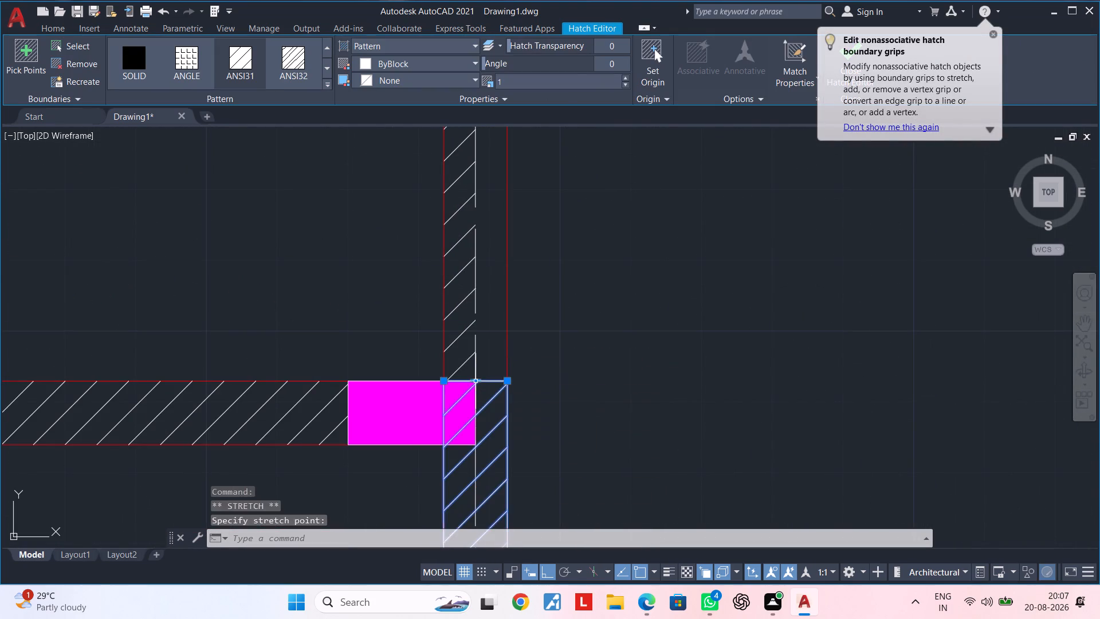
key("Escape")
Stretch the outer edge of the right outer wall's uppermost hatch out to the red outer wall line.
left_click(465, 322)
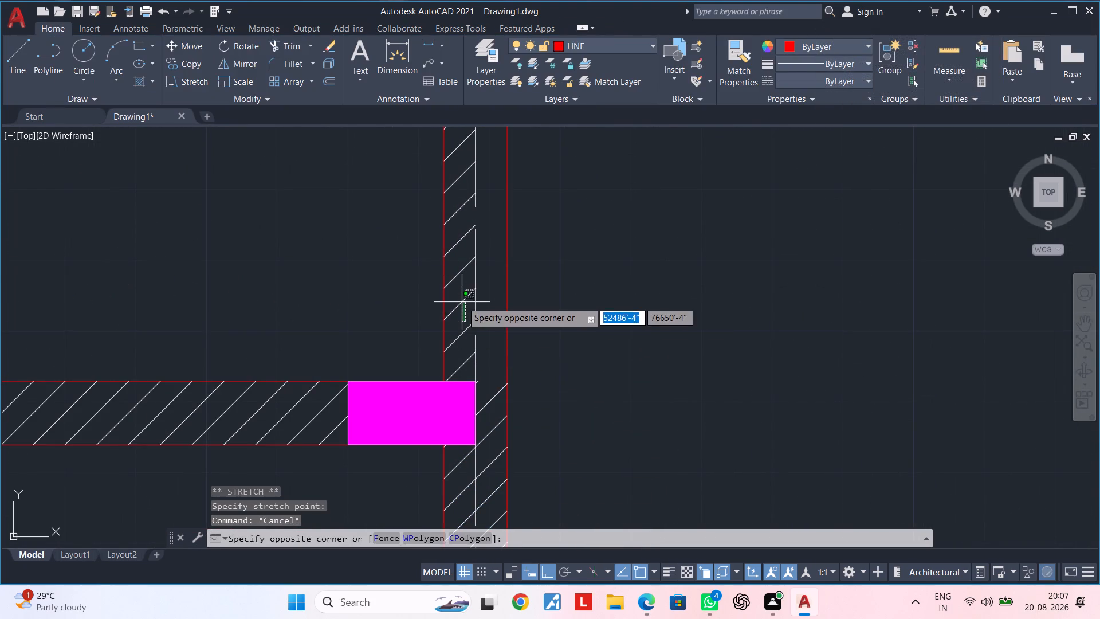
left_click(462, 299)
middle_click_drag(480, 282, 474, 570)
scroll(461, 453, "down", 1)
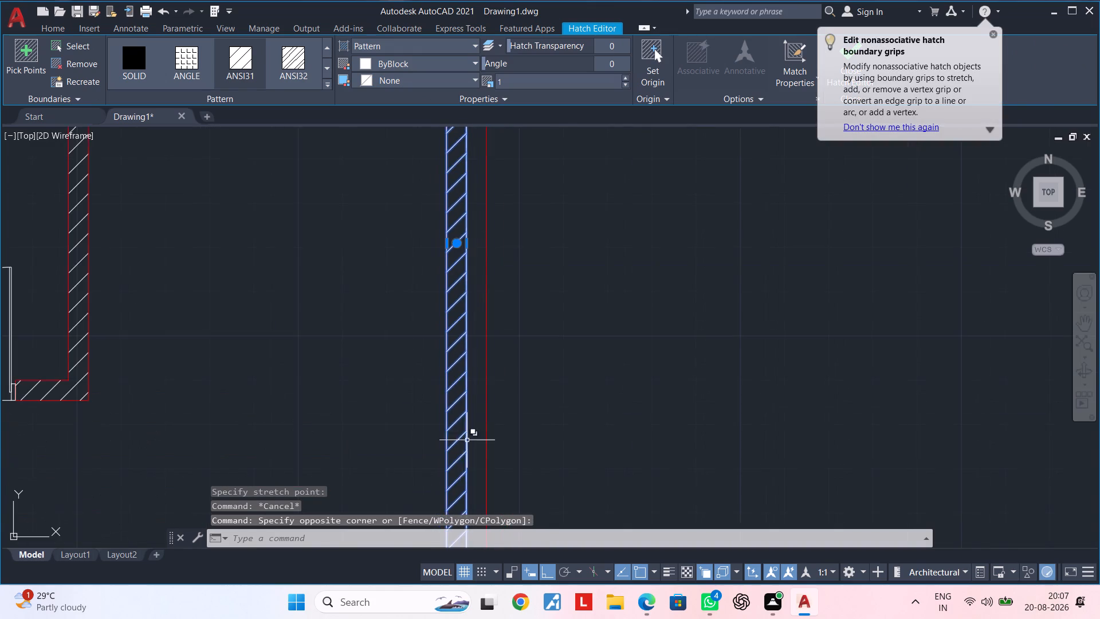
middle_click_drag(461, 368, 446, 547)
scroll(455, 421, "up", 1)
left_click(447, 425)
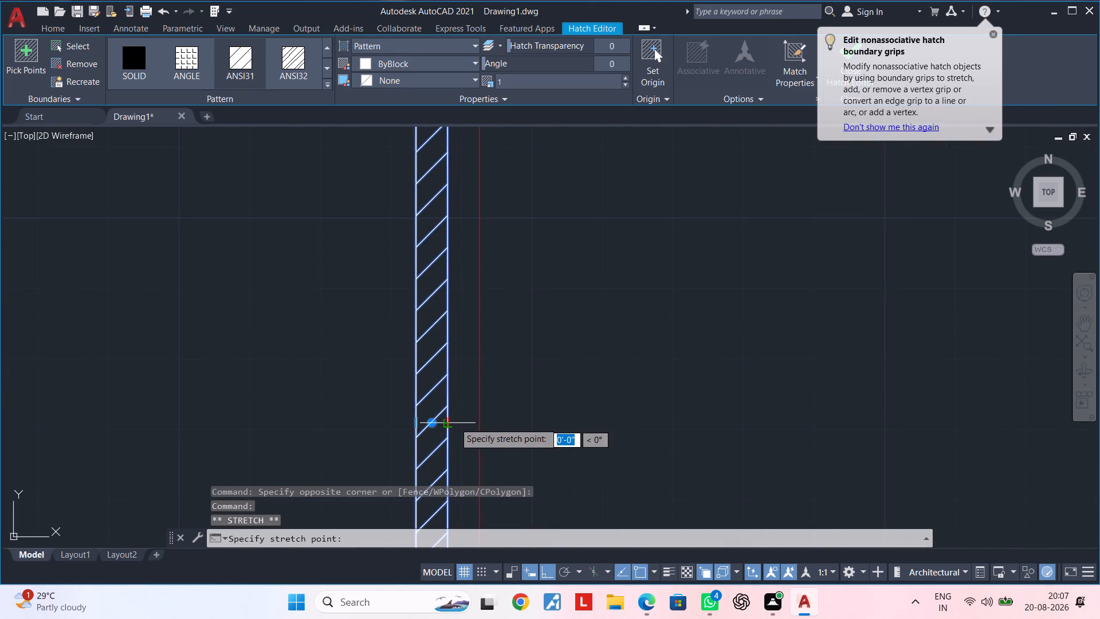
left_click(481, 421)
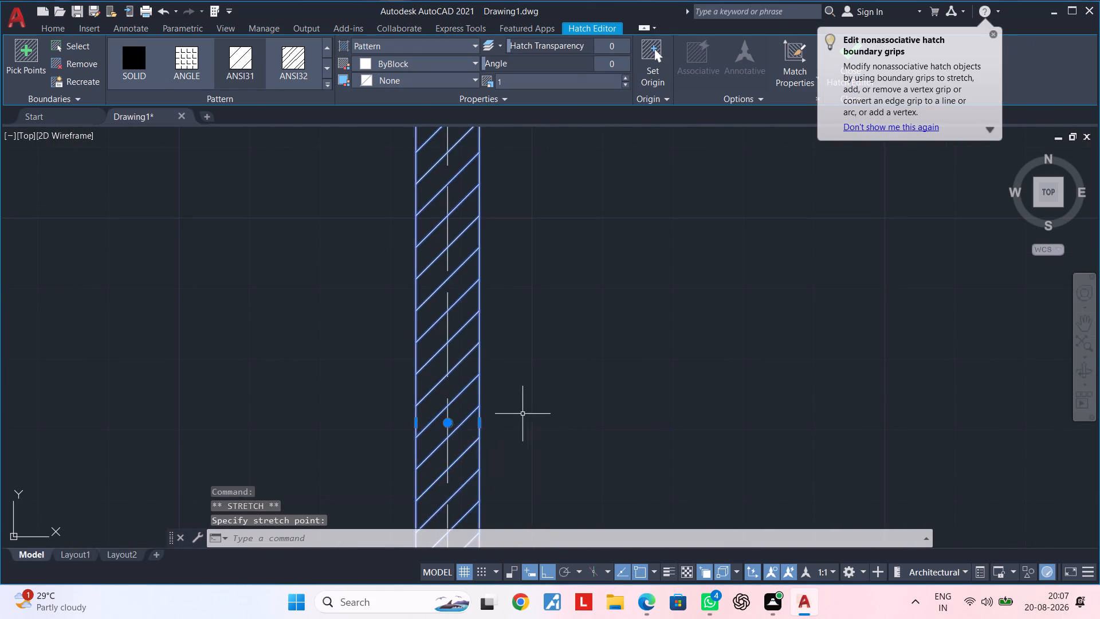
scroll(527, 413, "down", 3)
key("Escape")
middle_click_drag(538, 381, 541, 586)
key("Escape")
middle_click_drag(564, 461, 548, 369)
key("Escape")
key("Escape")
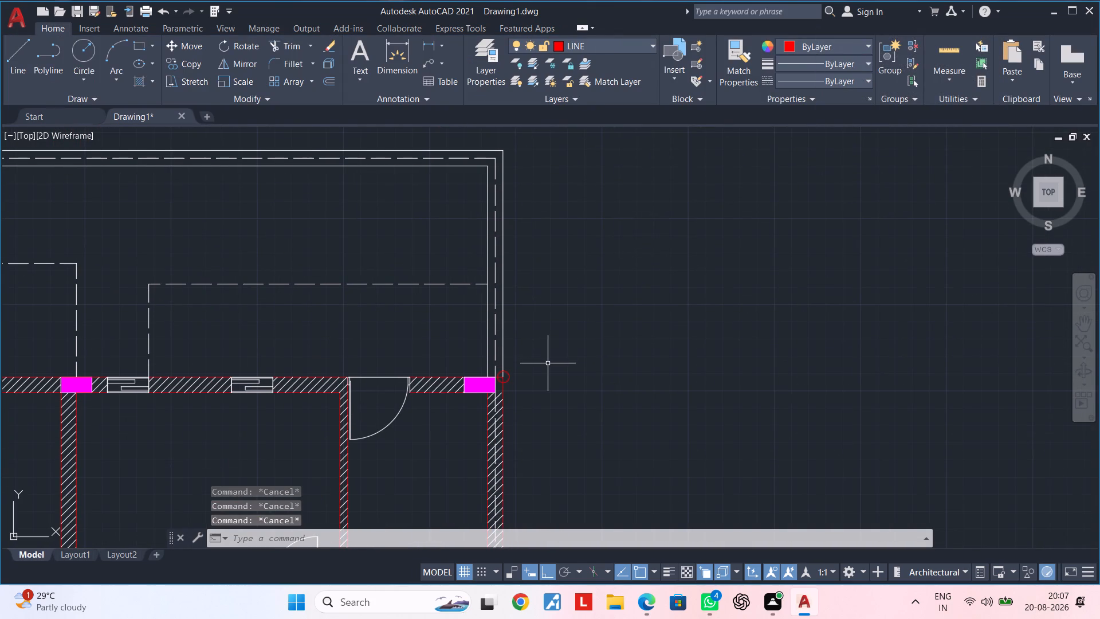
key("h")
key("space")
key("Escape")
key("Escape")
Stretch the top edge of the right outer wall's uppermost hatch up to the red line level with the top column's upper edge.
scroll(505, 379, "up", 3)
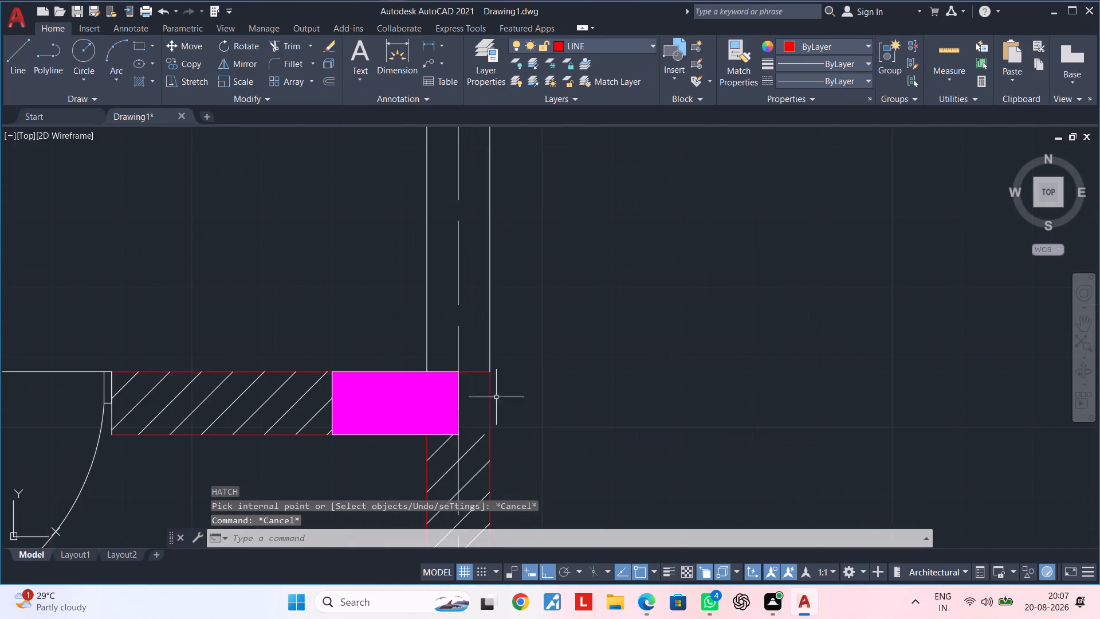
middle_click_drag(489, 417, 514, 383)
left_click(495, 414)
key("Escape")
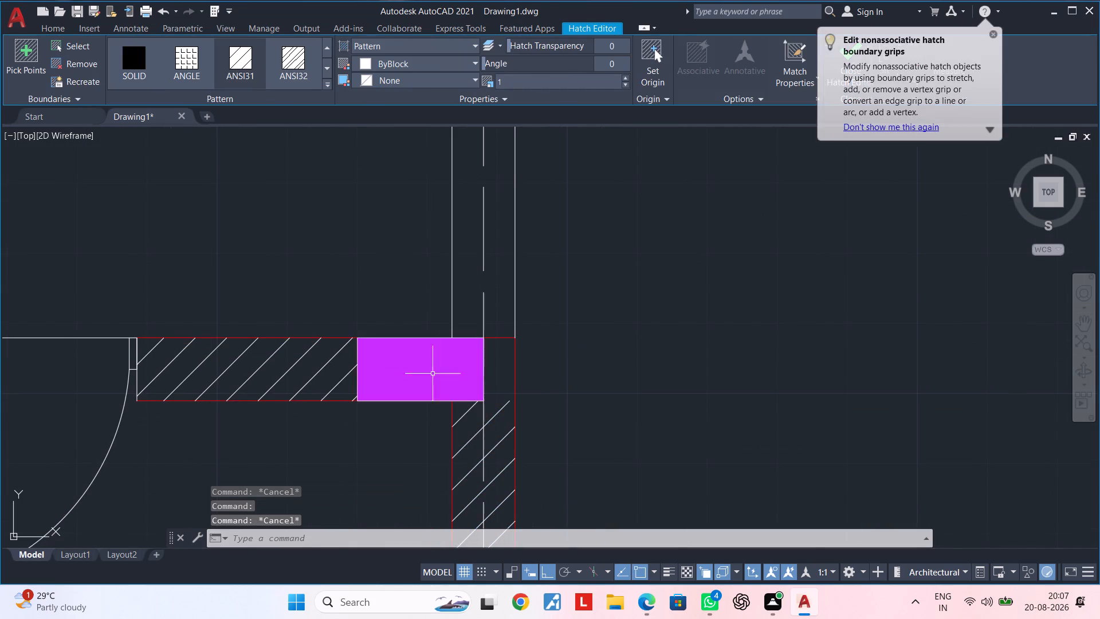
left_click(500, 409)
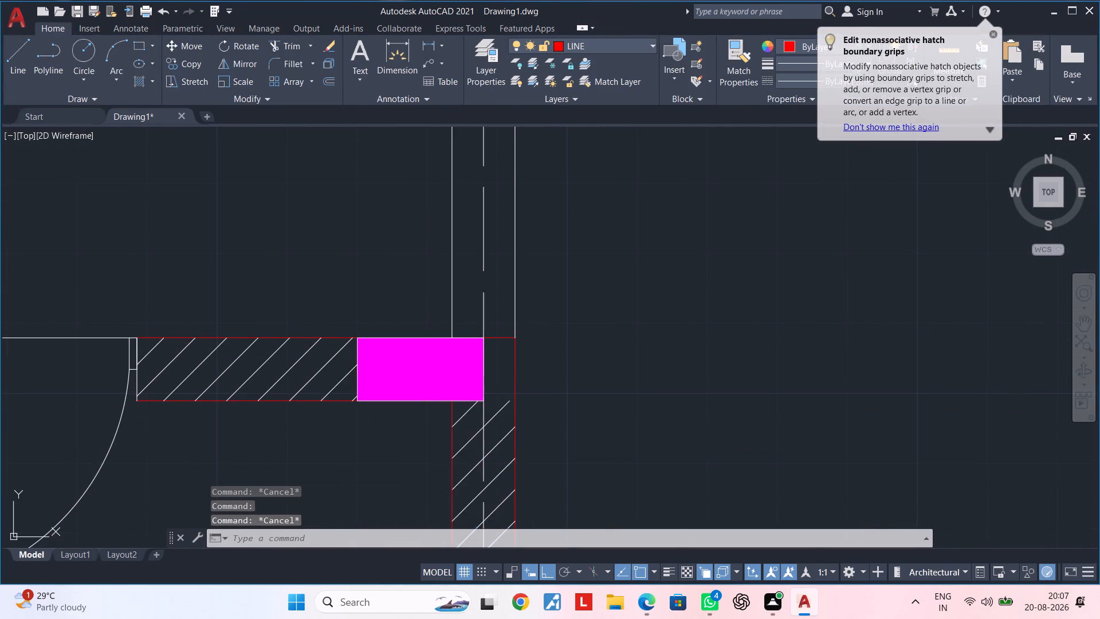
left_click(486, 402)
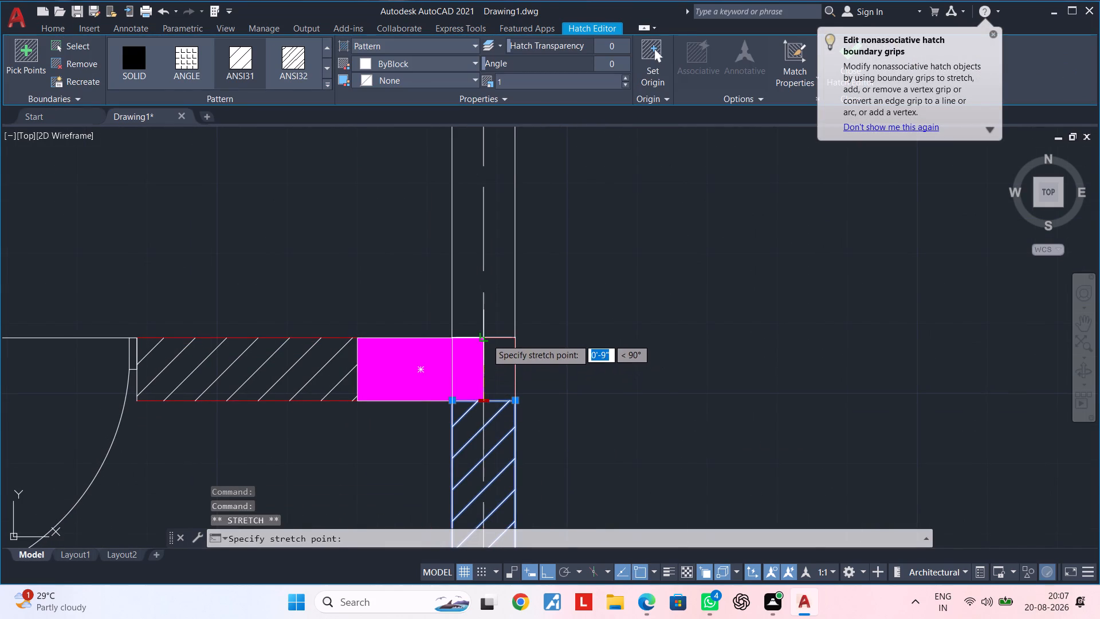
left_click(486, 338)
key("Escape")
key("Escape")
key("Escape")
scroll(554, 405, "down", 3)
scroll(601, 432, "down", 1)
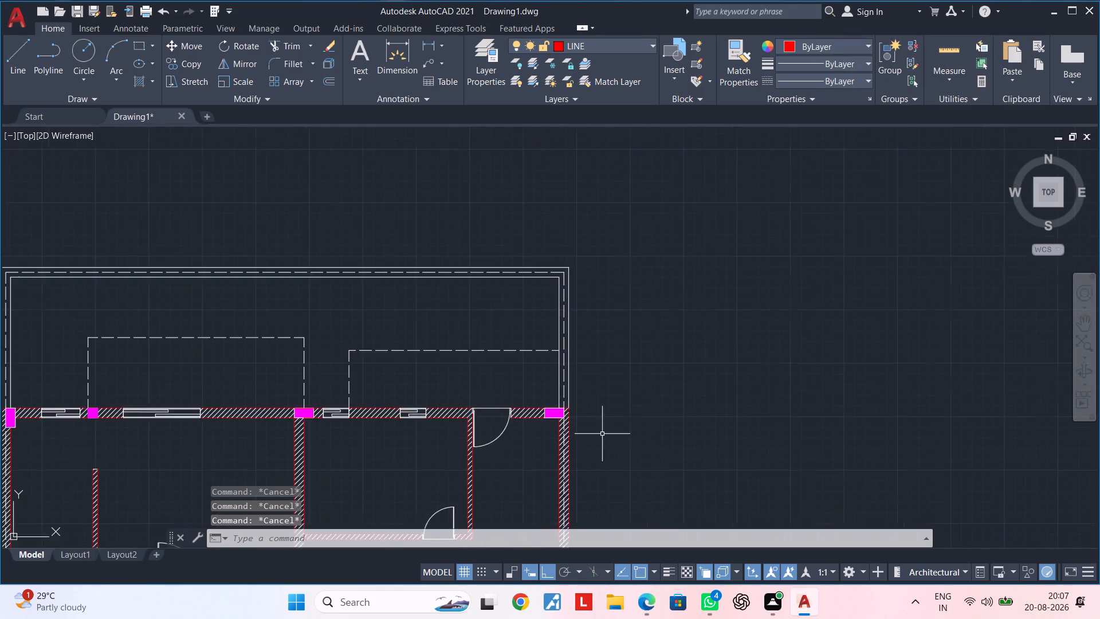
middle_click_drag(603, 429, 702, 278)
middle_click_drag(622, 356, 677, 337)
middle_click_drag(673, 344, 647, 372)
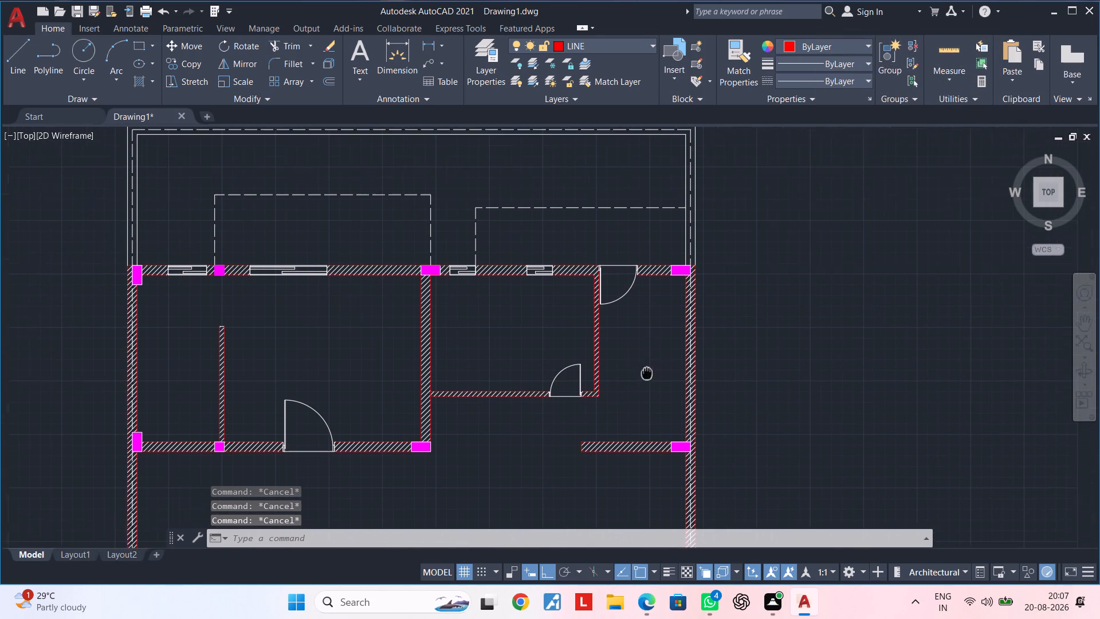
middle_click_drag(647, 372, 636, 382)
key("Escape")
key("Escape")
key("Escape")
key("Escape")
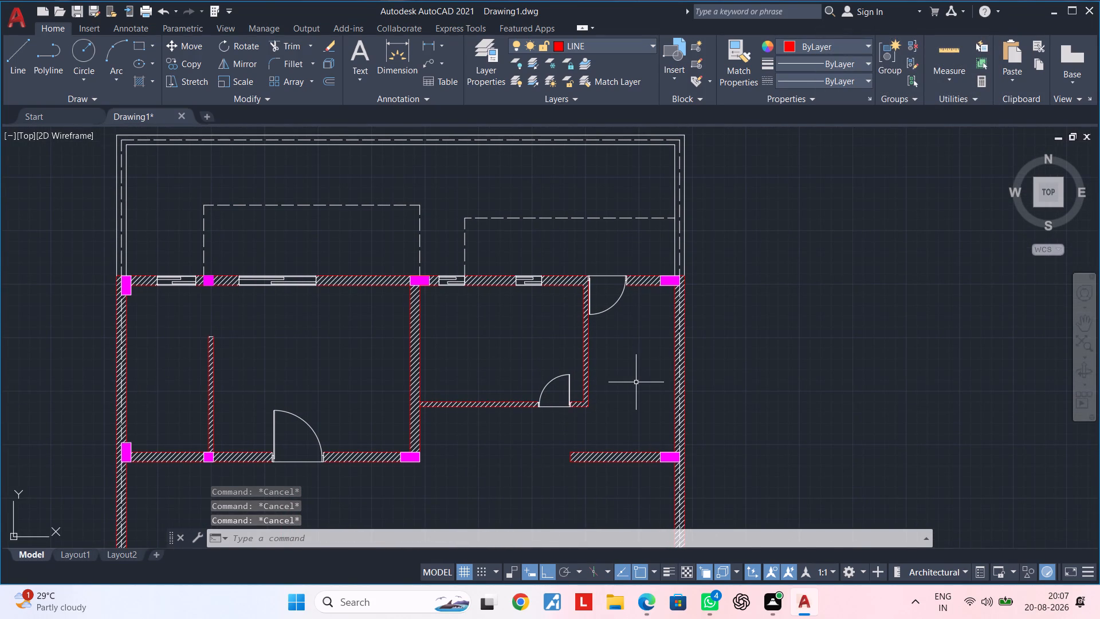
Change the colour of the dashed centre lines along the top, right and left outer walls to red.
key("Escape")
key("Escape")
key("Escape")
key("Escape")
key("Escape")
middle_click_drag(502, 346, 504, 383)
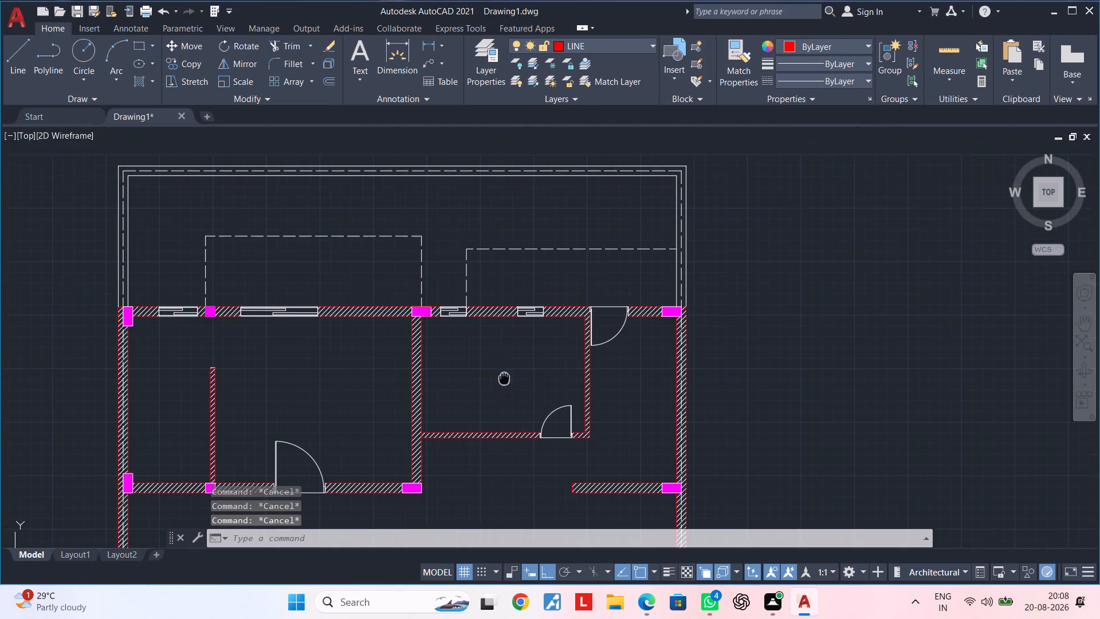
middle_click_drag(504, 383, 488, 466)
scroll(452, 263, "up", 2)
left_click(445, 254)
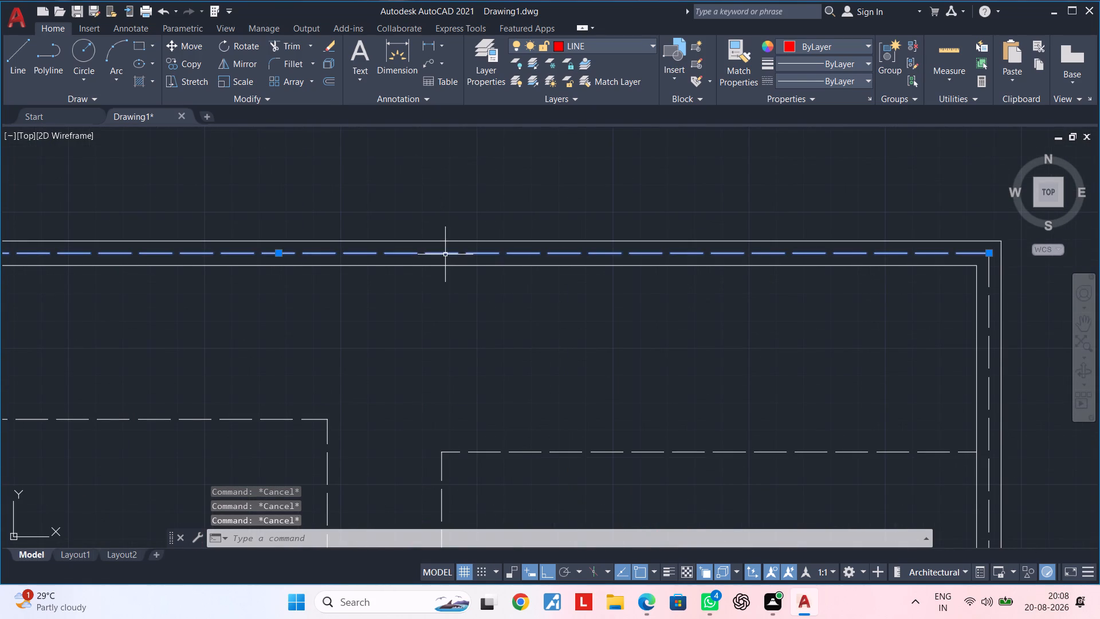
left_click(989, 344)
middle_click_drag(561, 355, 1019, 333)
middle_click_drag(520, 321, 862, 309)
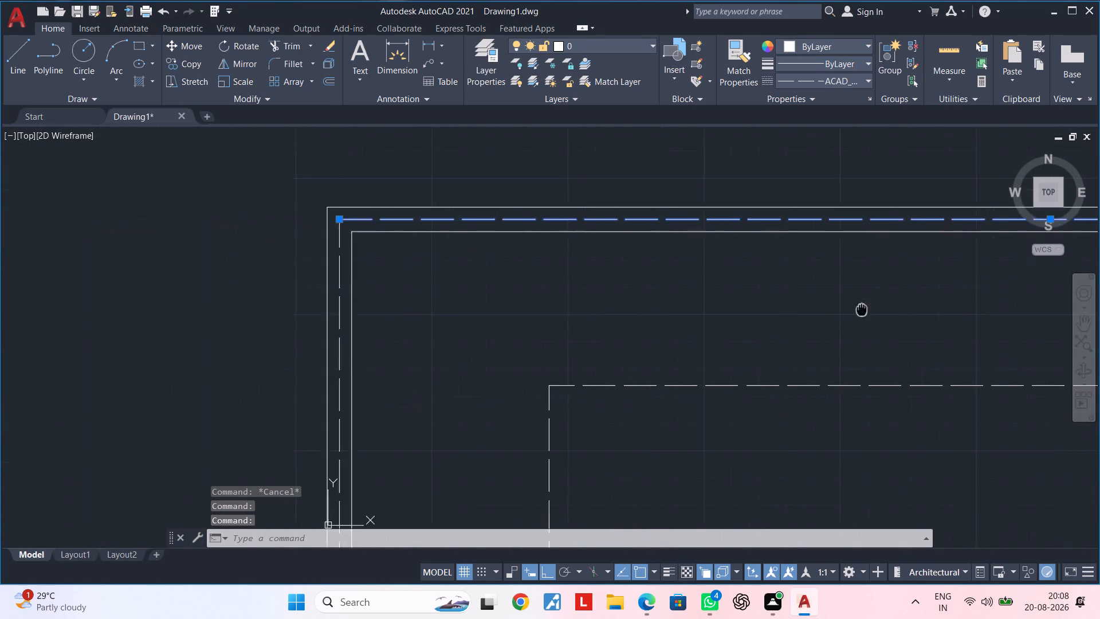
middle_click_drag(862, 309, 935, 308)
left_click(439, 315)
scroll(610, 320, "down", 3)
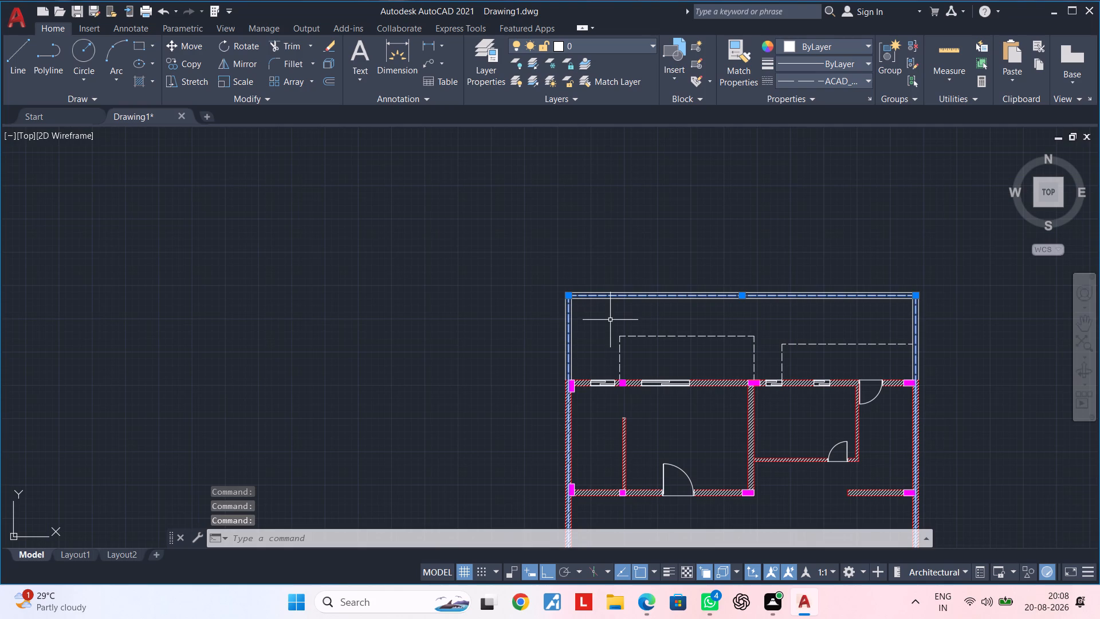
middle_click_drag(599, 450, 589, 249)
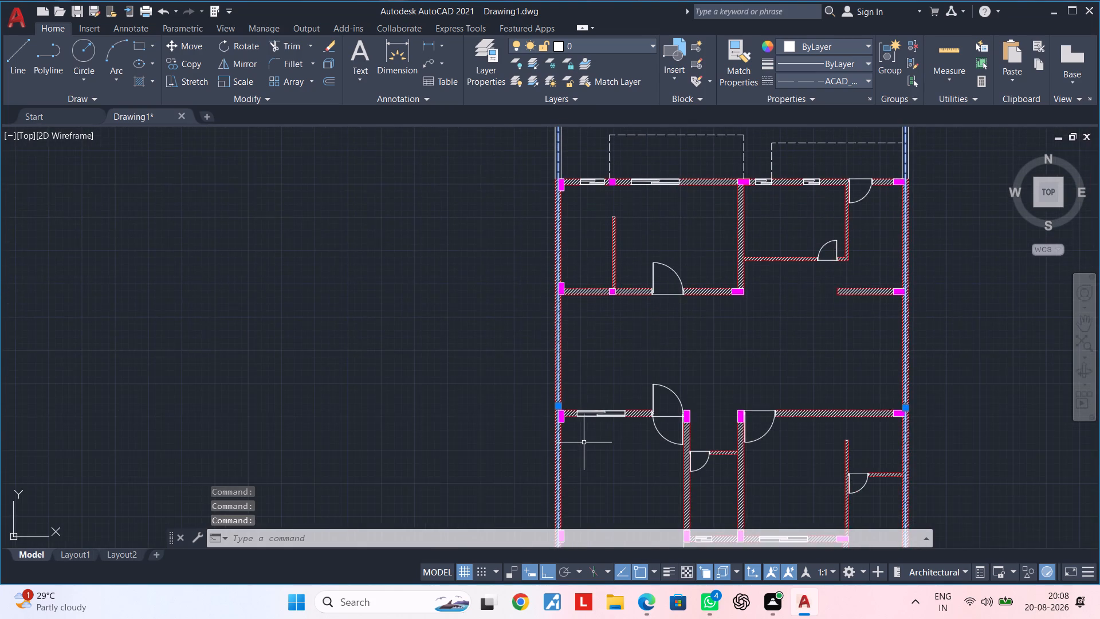
scroll(583, 444, "up", 2)
scroll(583, 444, "down", 3)
middle_click_drag(657, 377, 606, 436)
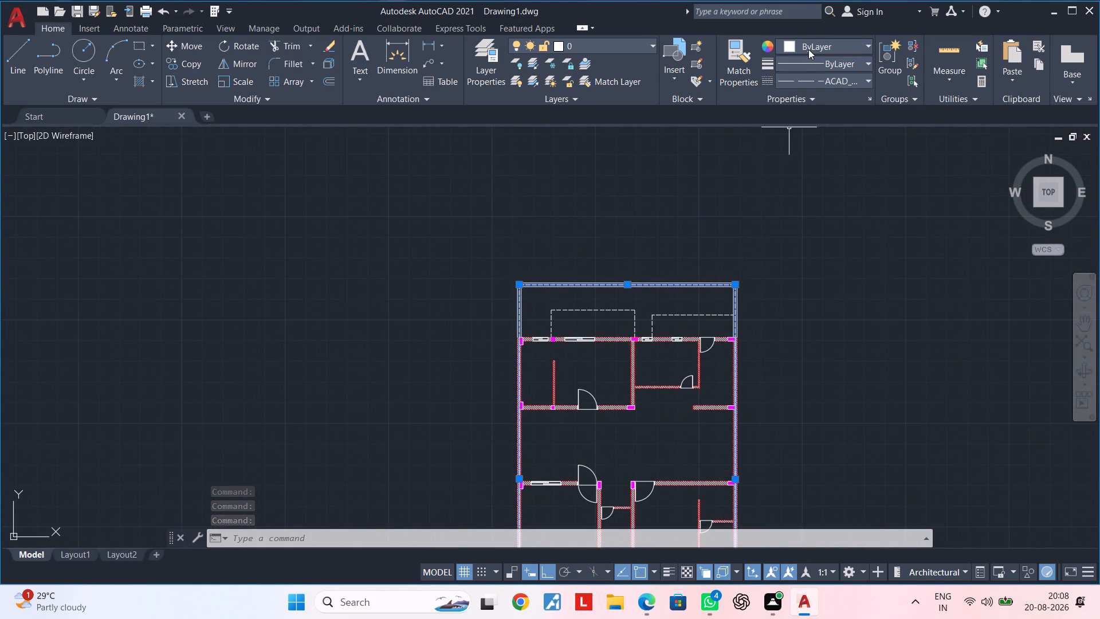
left_click(808, 49)
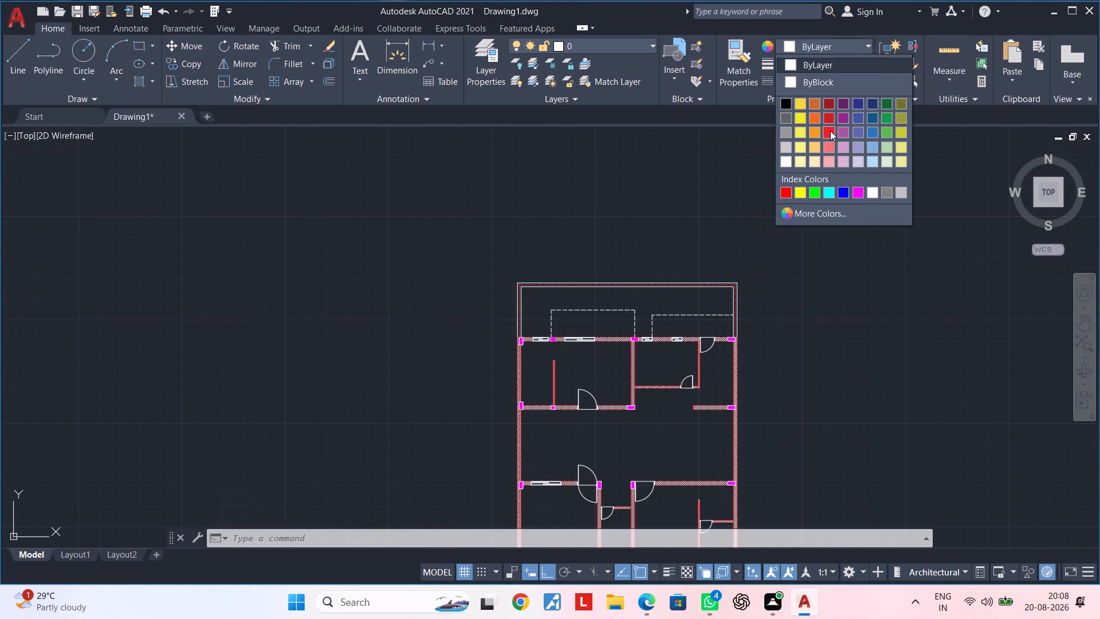
left_click(830, 131)
key("Escape")
Examine the recoloured centre lines along the outer walls and the wall hatching down to the front boundary.
scroll(755, 297, "up", 3)
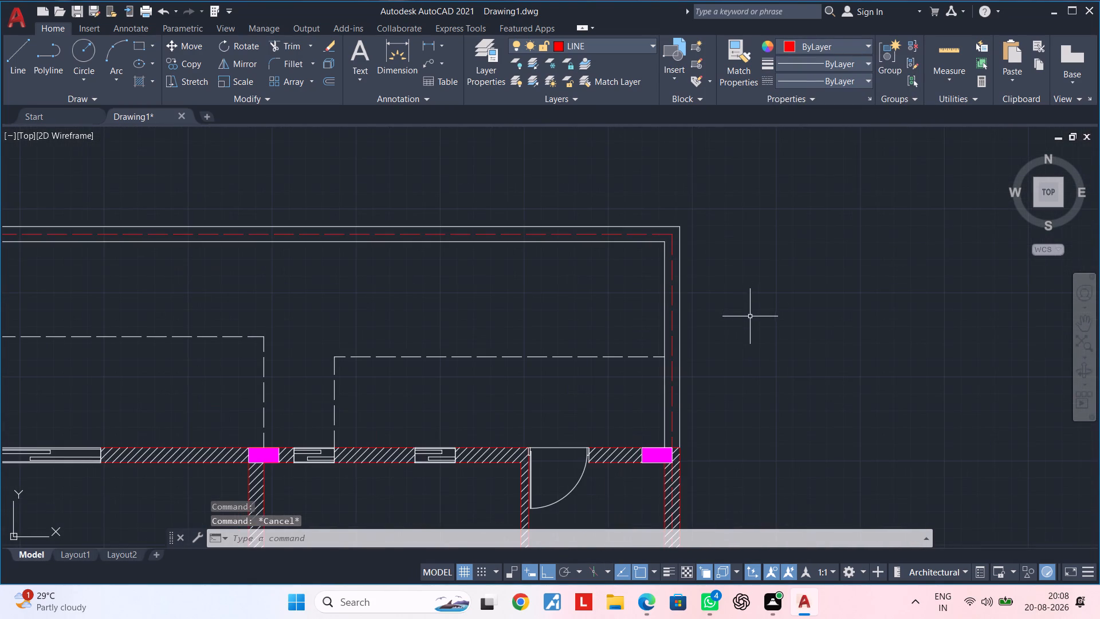
middle_click_drag(744, 337, 737, 60)
scroll(718, 246, "down", 2)
middle_click_drag(718, 238, 714, 9)
scroll(712, 253, "up", 2)
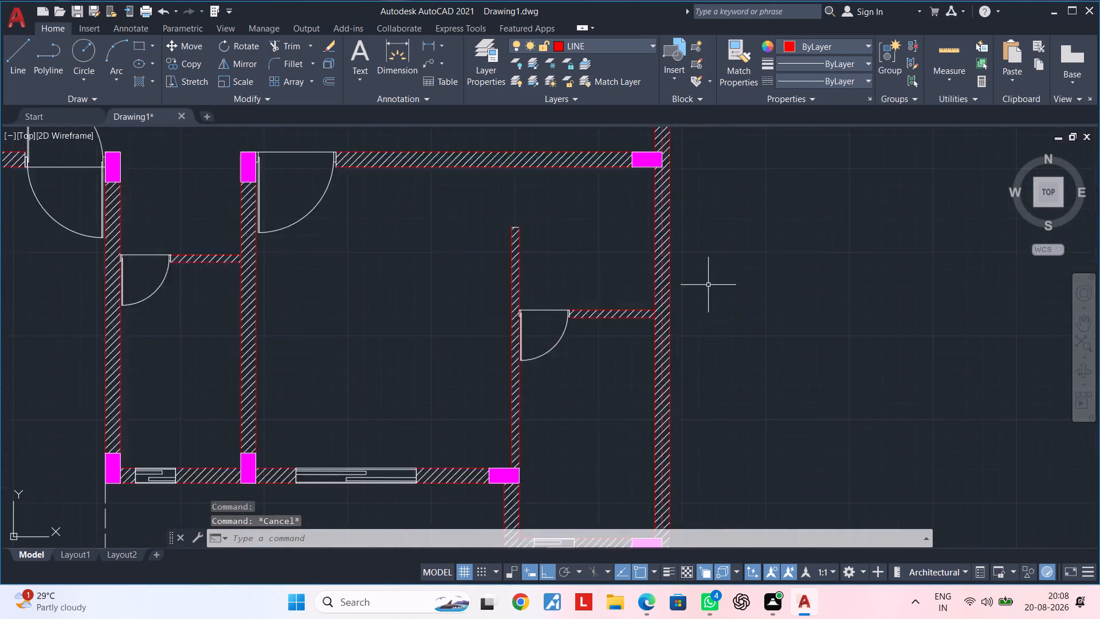
scroll(708, 285, "up", 1)
scroll(638, 351, "up", 4)
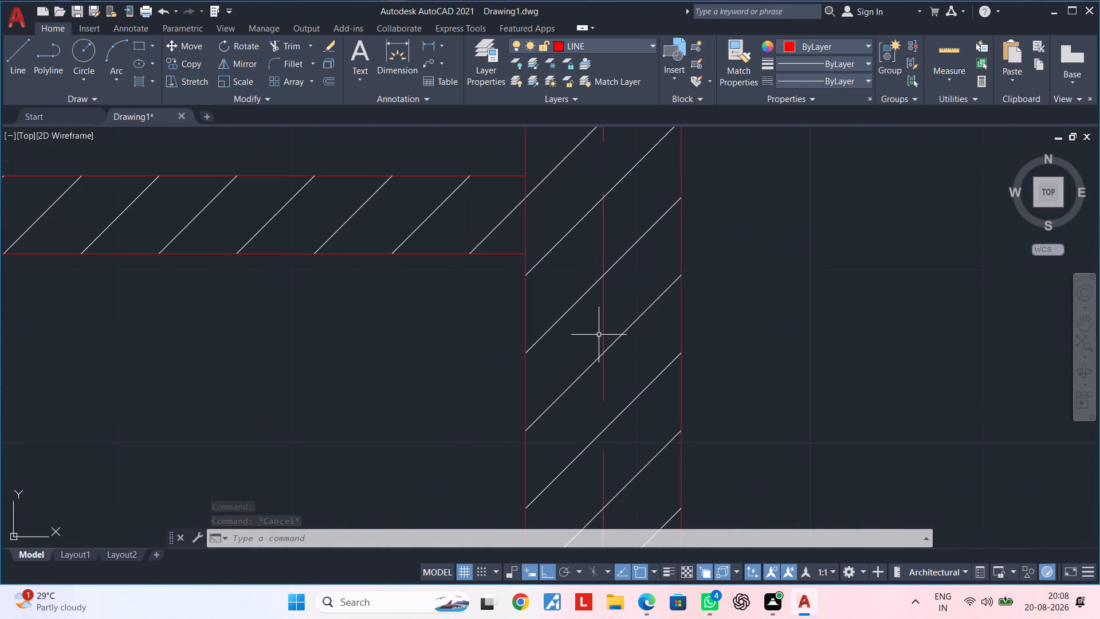
left_click(604, 332)
key("Escape")
scroll(747, 318, "down", 4)
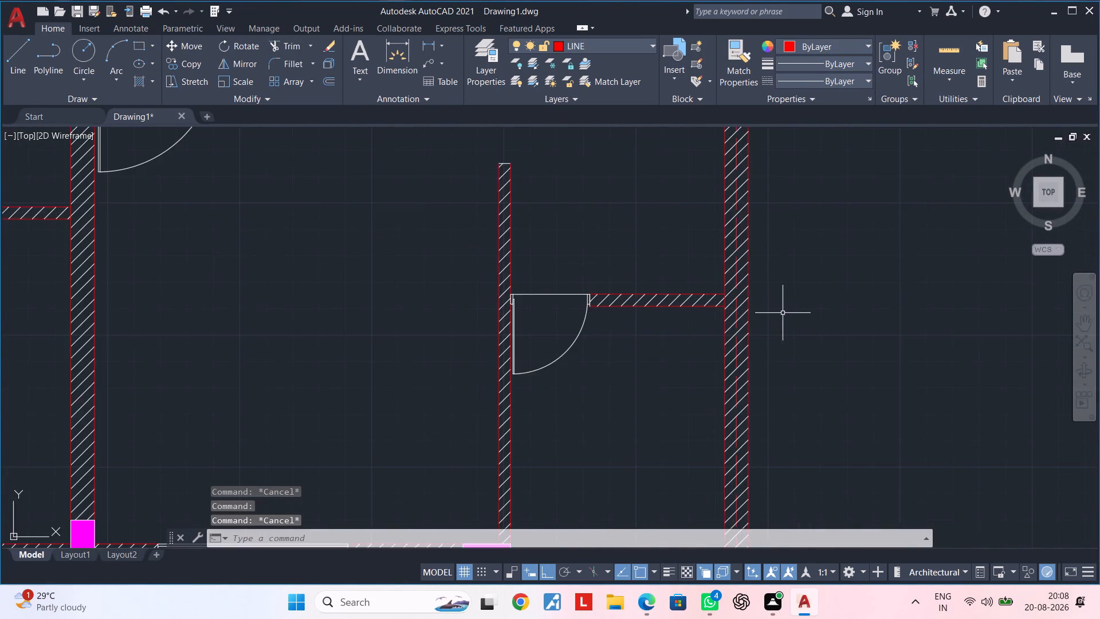
scroll(789, 317, "down", 2)
middle_click_drag(803, 327, 786, 131)
key("Escape")
key("Escape")
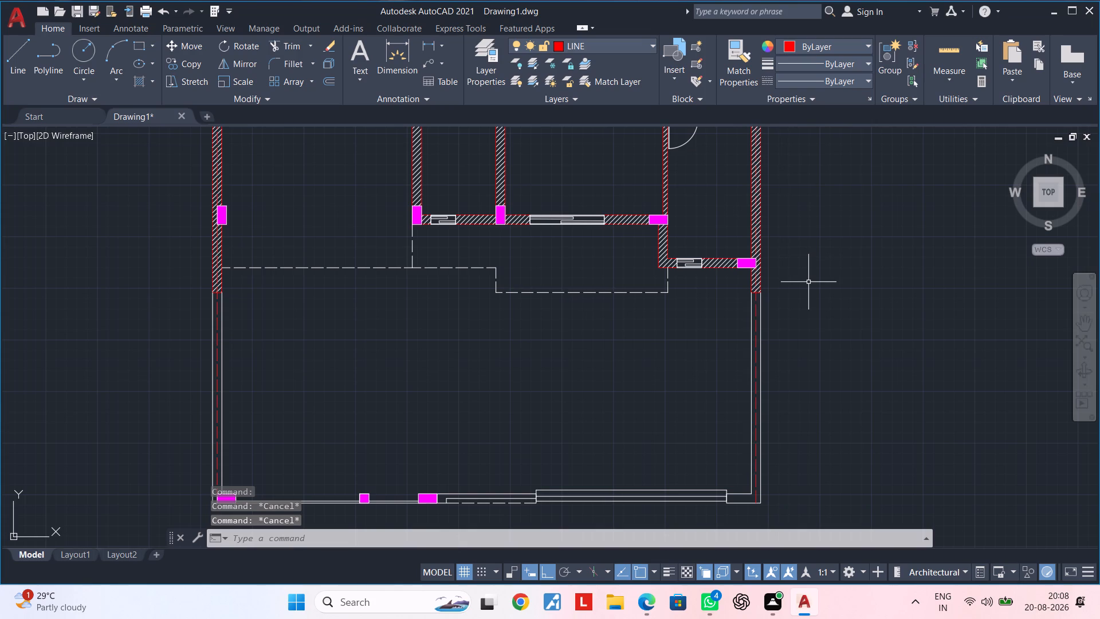
key("Escape")
key("Escape")
scroll(808, 282, "down", 2)
middle_click_drag(807, 280, 745, 243)
scroll(731, 292, "up", 3)
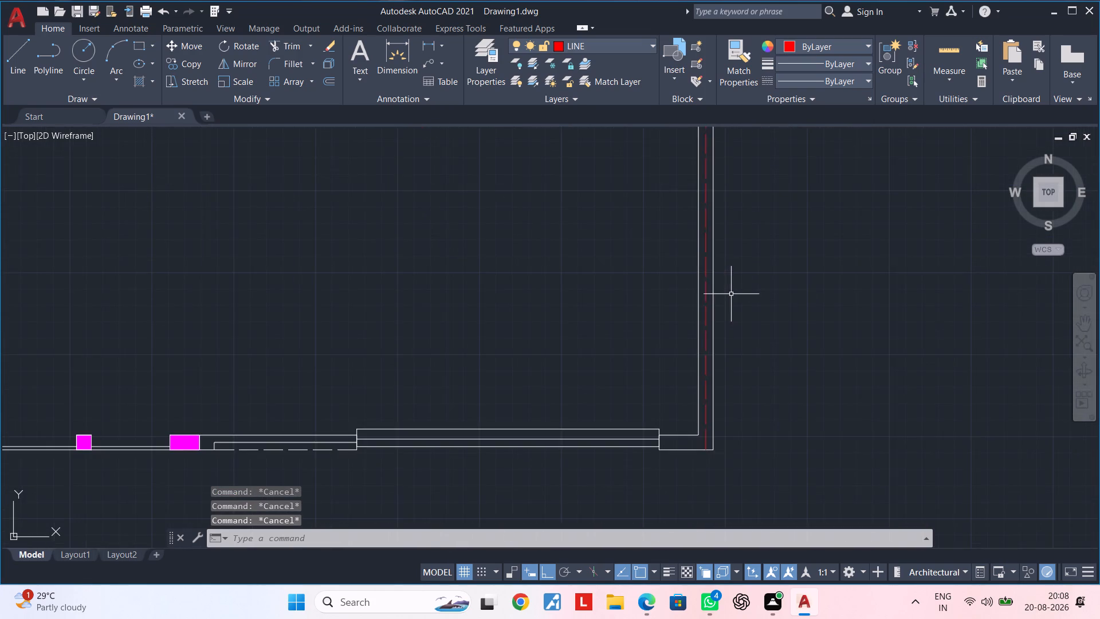
middle_click_drag(743, 289, 814, 250)
middle_click_drag(645, 292, 848, 236)
middle_click_drag(613, 268, 748, 244)
middle_click_drag(633, 246, 861, 222)
middle_click_drag(649, 204, 538, 358)
scroll(580, 312, "down", 2)
middle_click_drag(587, 285, 480, 432)
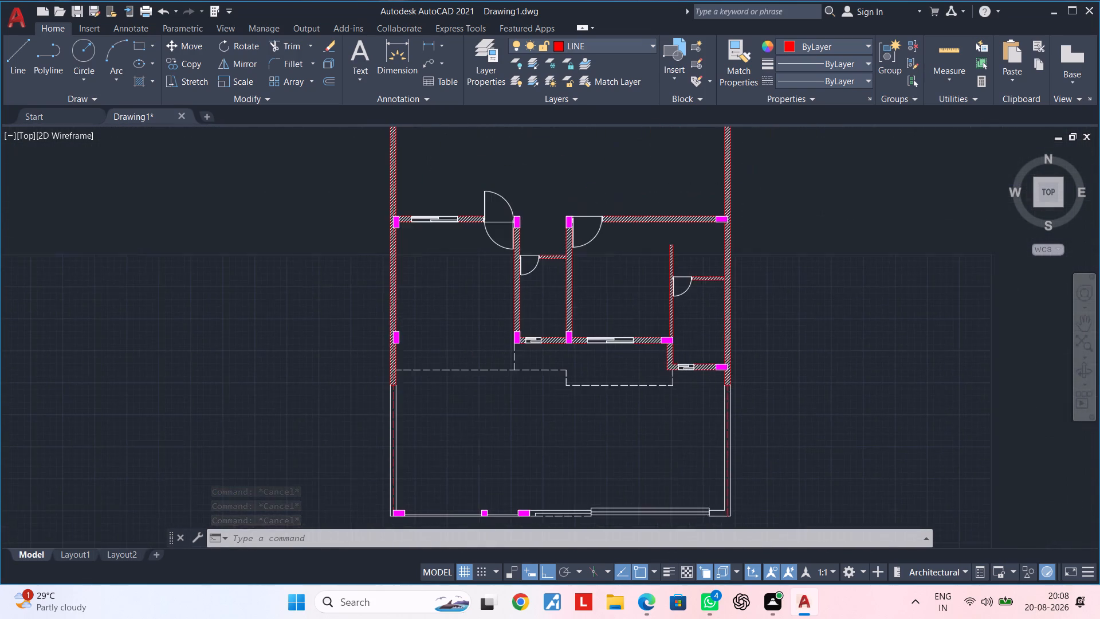
scroll(448, 349, "up", 2)
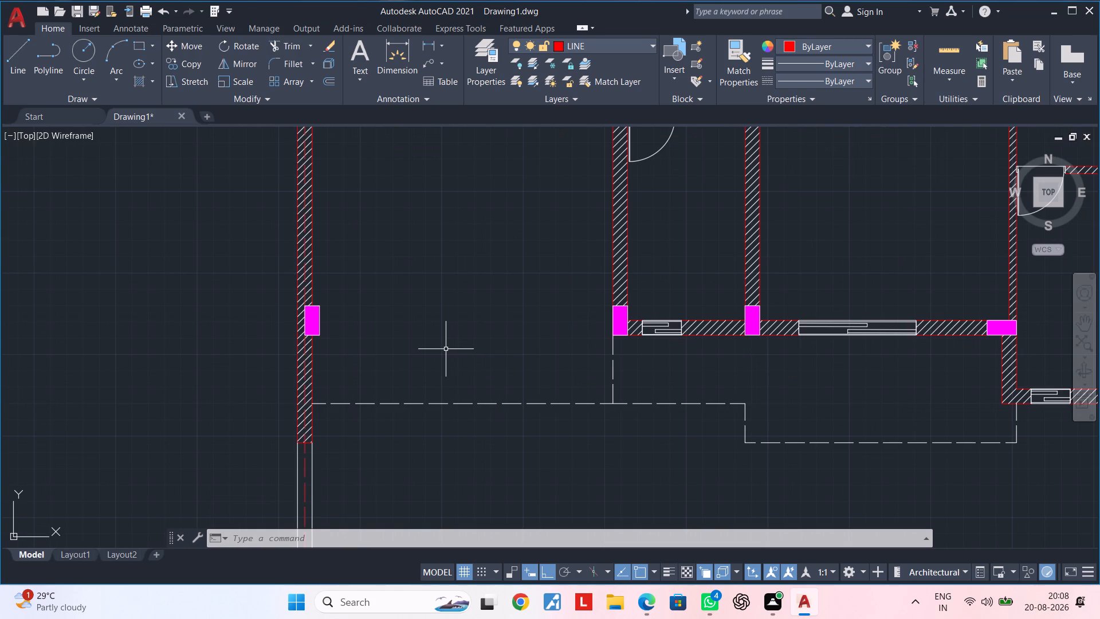
key("Escape")
key("Escape")
scroll(521, 334, "down", 1)
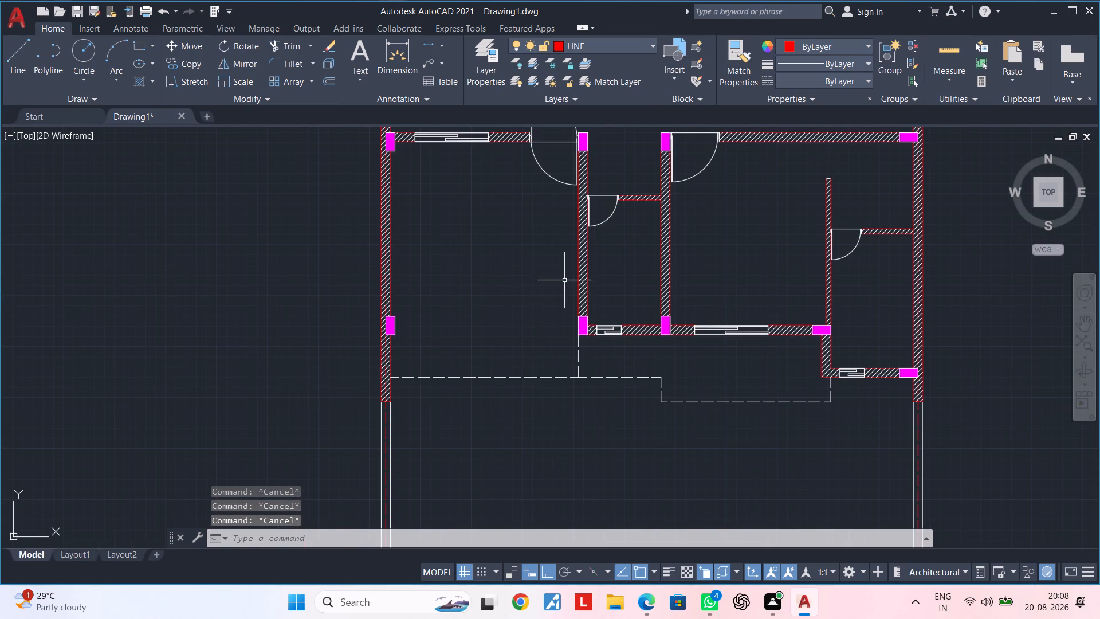
Move both swings of the back-to-back door in the lower-left room's top wall, including the lower leaf, to the Doors layer.
middle_click_drag(562, 279, 435, 532)
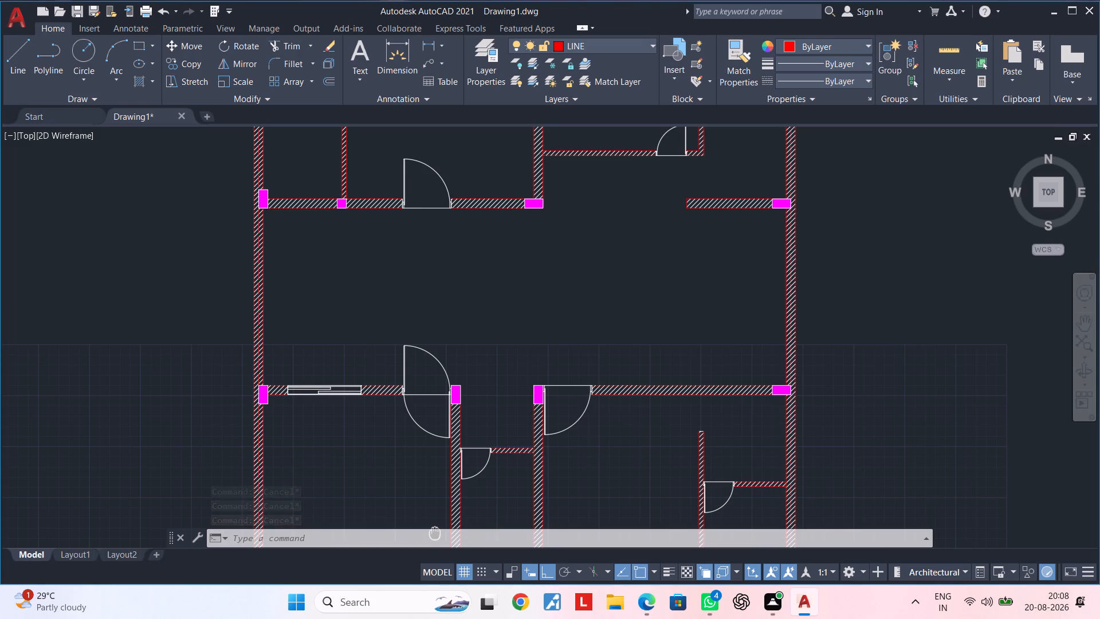
middle_click_drag(435, 532, 435, 531)
scroll(403, 397, "up", 3)
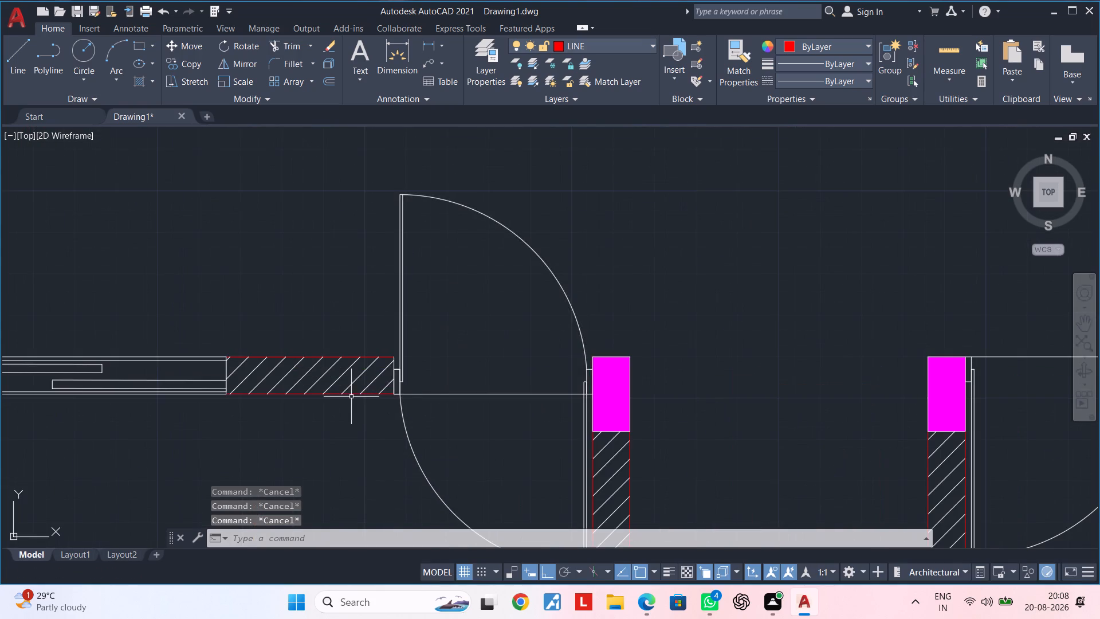
middle_click_drag(355, 395, 454, 363)
scroll(449, 367, "down", 2)
scroll(462, 378, "up", 2)
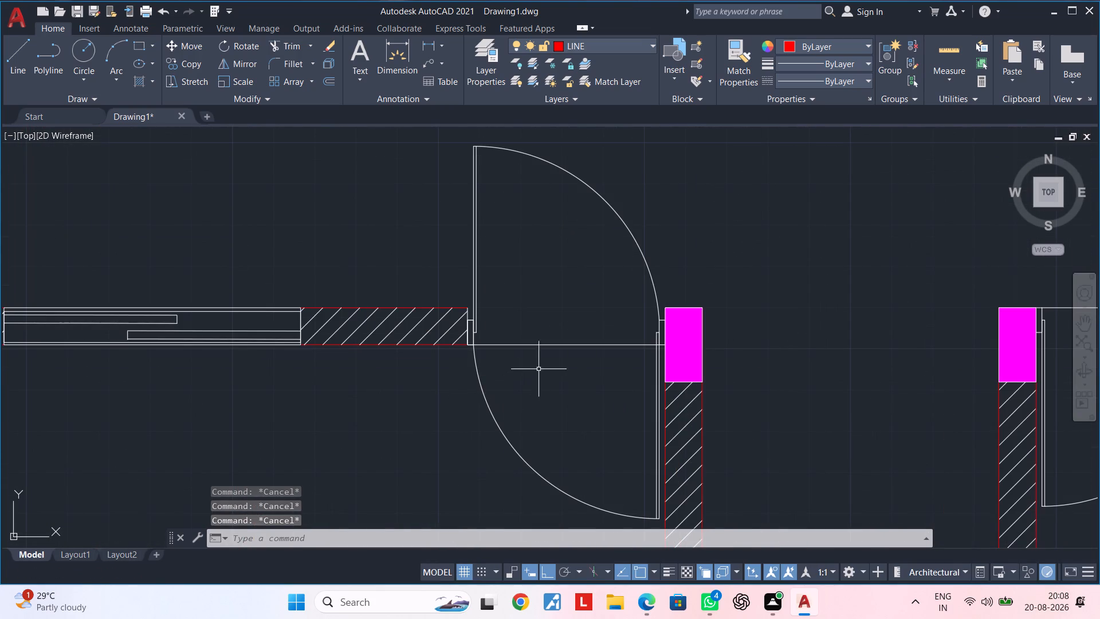
left_click(508, 443)
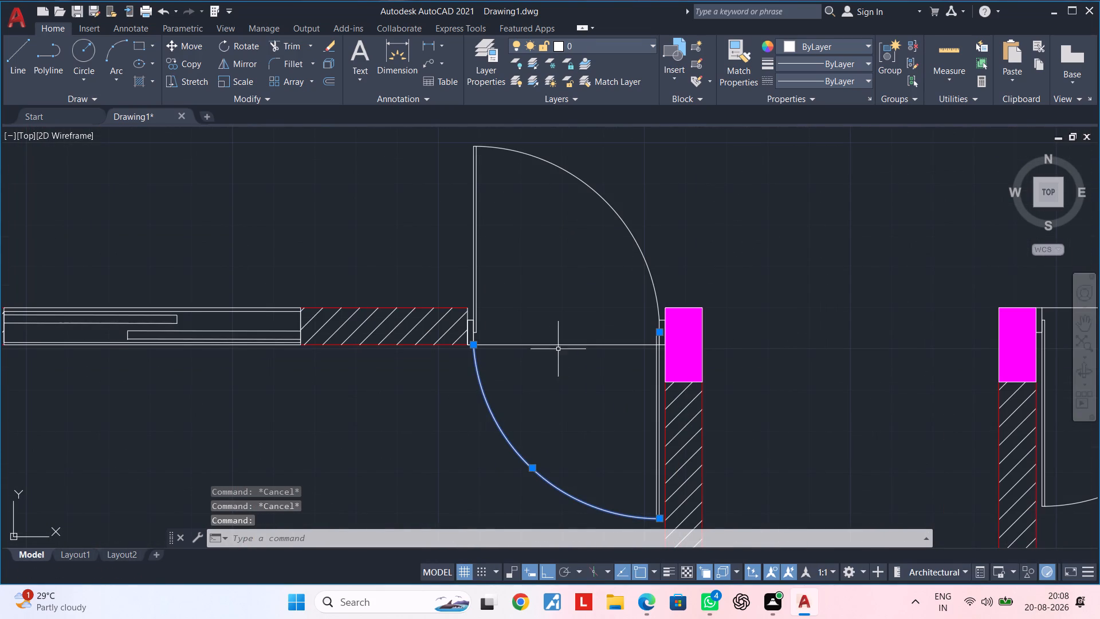
left_click(625, 220)
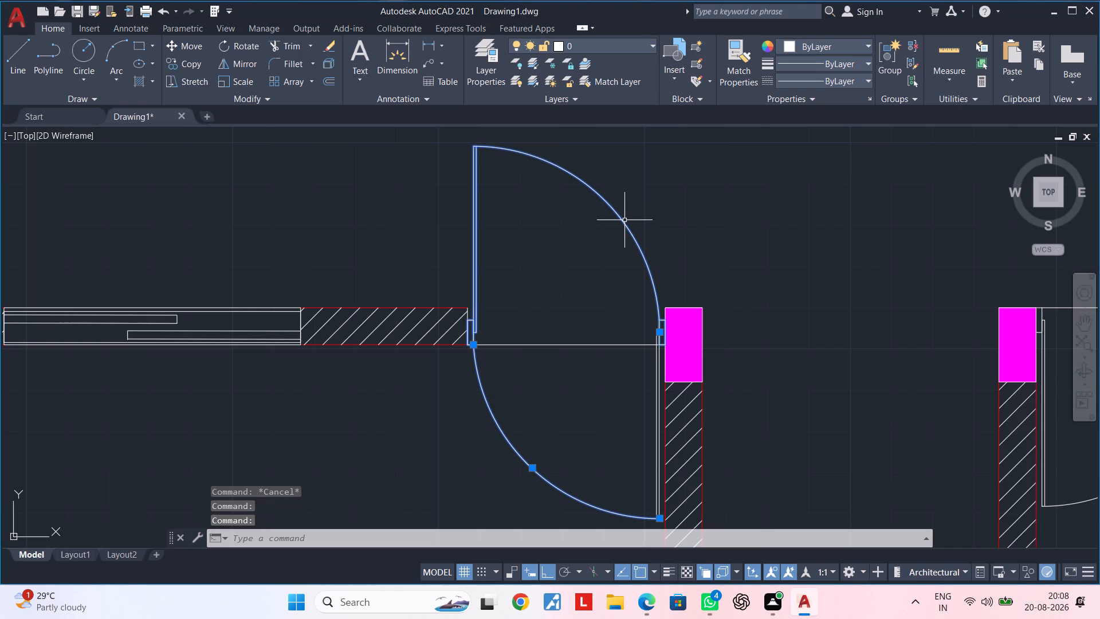
scroll(661, 450, "up", 3)
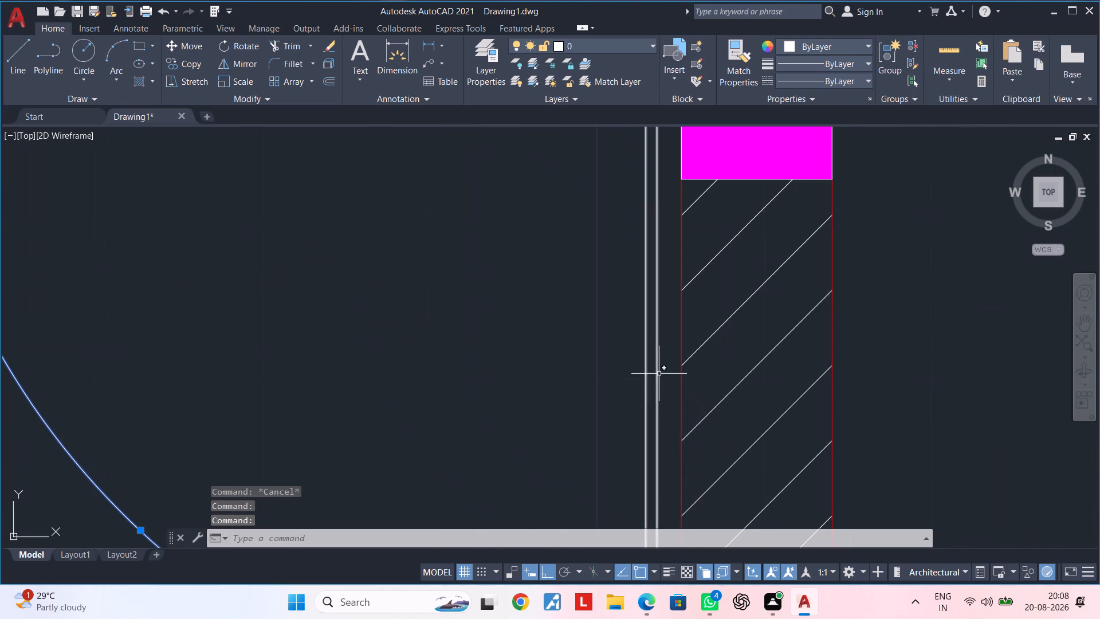
left_click(666, 369)
left_click(628, 377)
scroll(592, 361, "down", 2)
middle_click_drag(535, 322, 534, 340)
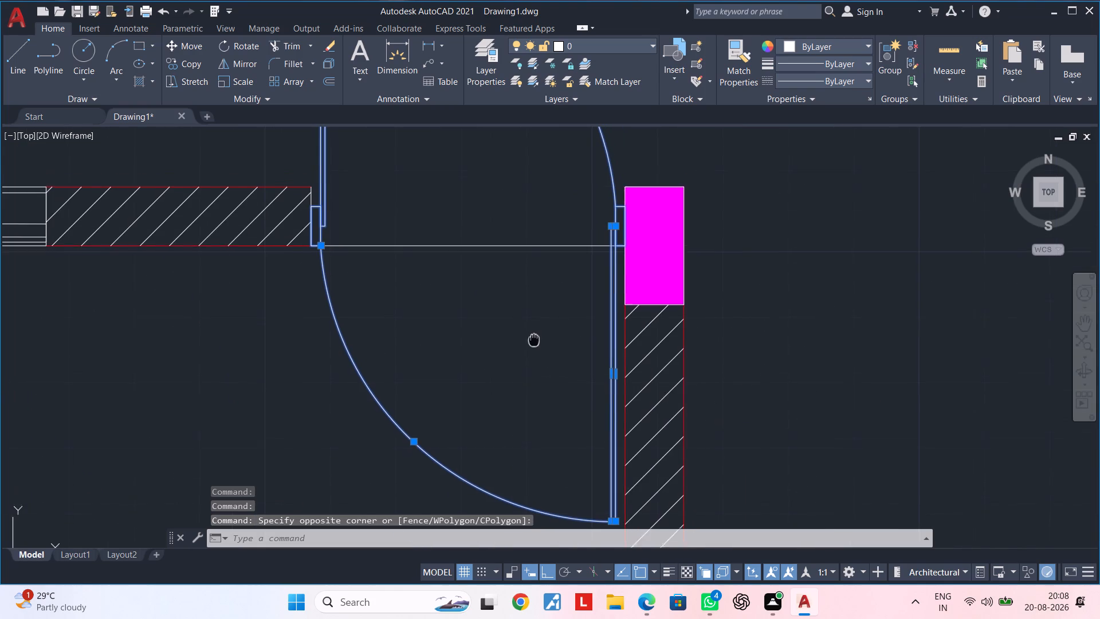
middle_click_drag(534, 340, 529, 400)
scroll(526, 376, "down", 1)
left_click(639, 42)
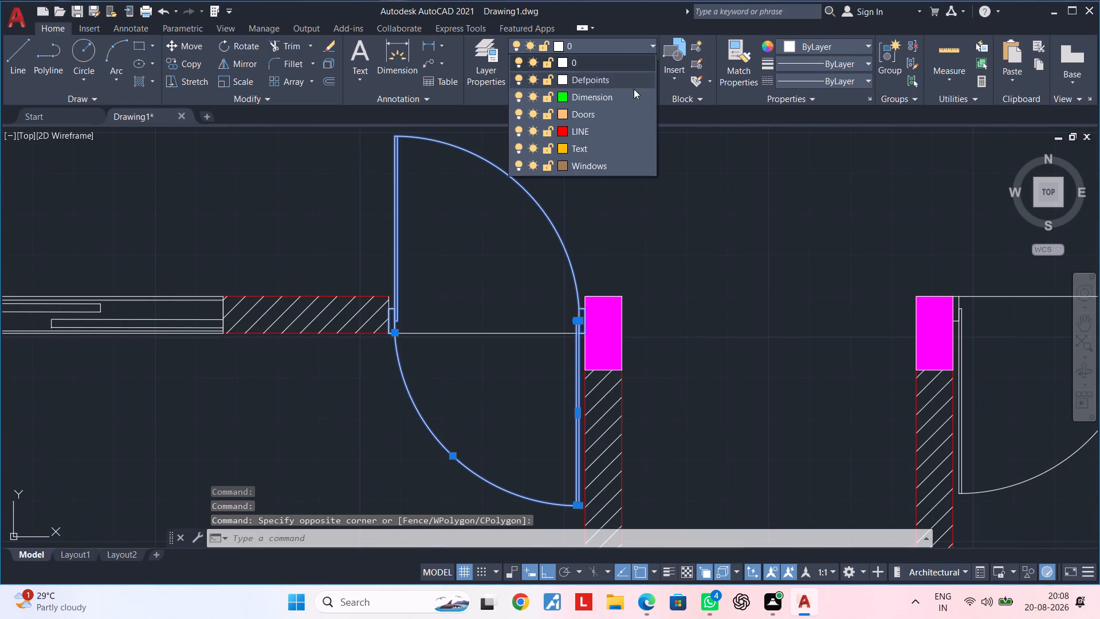
left_click(595, 117)
key("Escape")
Move the remaining six doors, three in the upper rooms and three in the lower rooms, to the Doors layer.
scroll(689, 206, "down", 2)
middle_click_drag(685, 211, 562, 307)
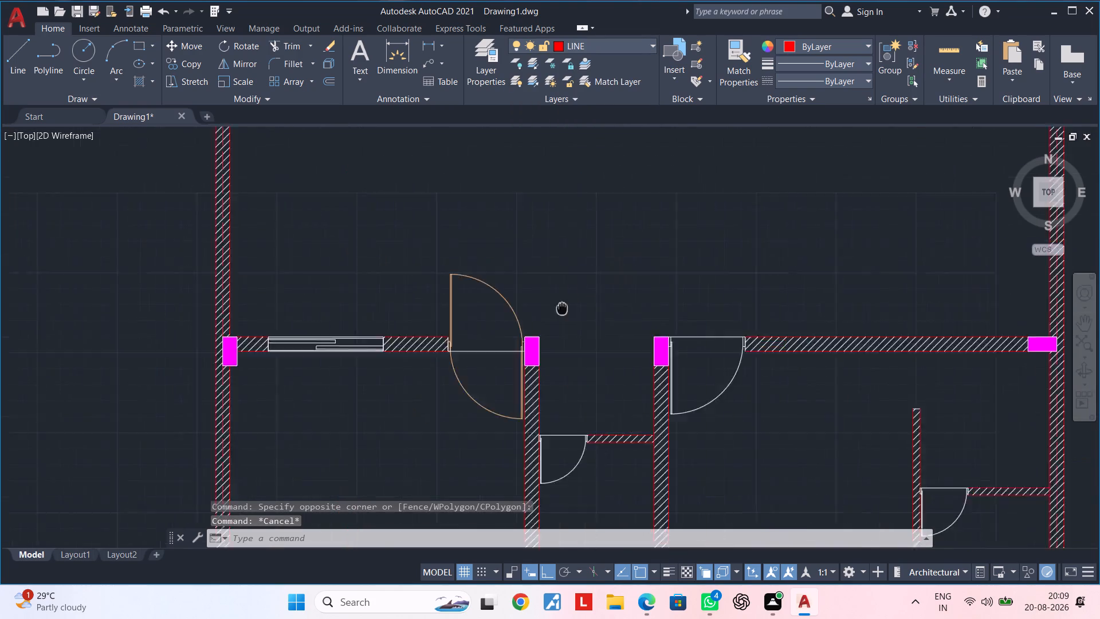
middle_click_drag(562, 307, 407, 344)
scroll(426, 318, "down", 1)
middle_click_drag(445, 283, 467, 401)
middle_click_drag(425, 350, 461, 390)
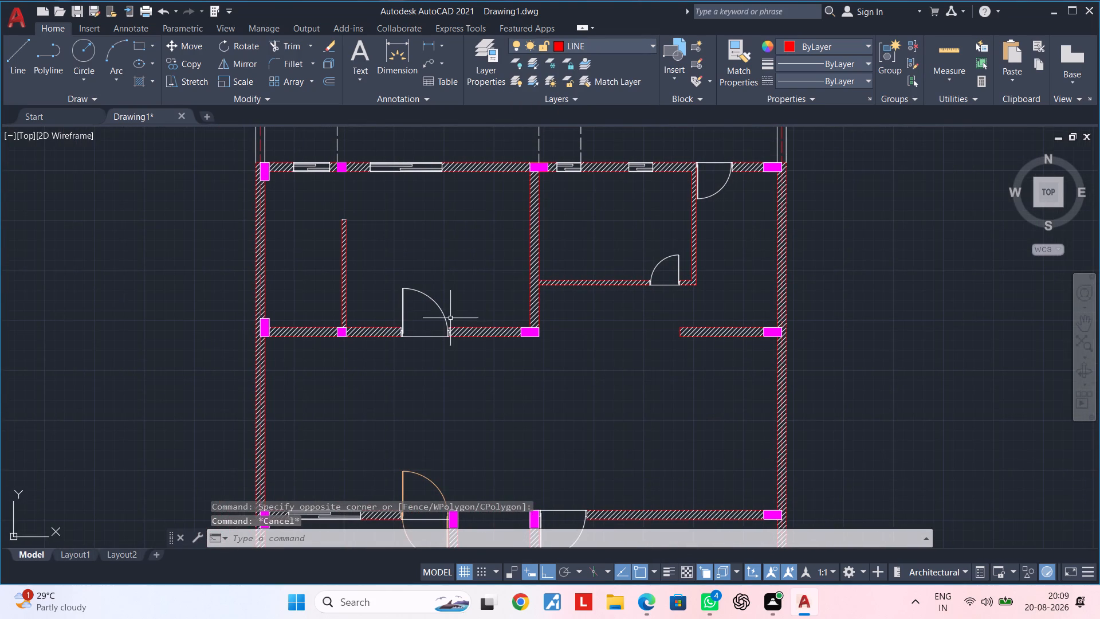
left_click(441, 310)
middle_click_drag(458, 260, 453, 461)
middle_click_drag(452, 414, 355, 351)
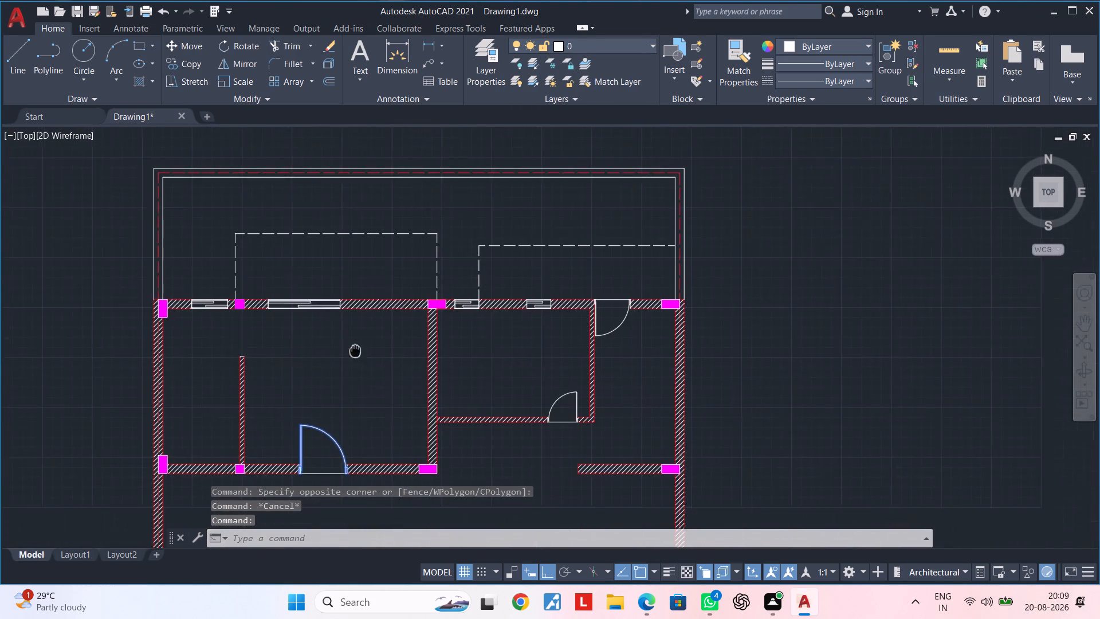
middle_click_drag(355, 351, 355, 349)
scroll(572, 413, "up", 1)
left_click(556, 385)
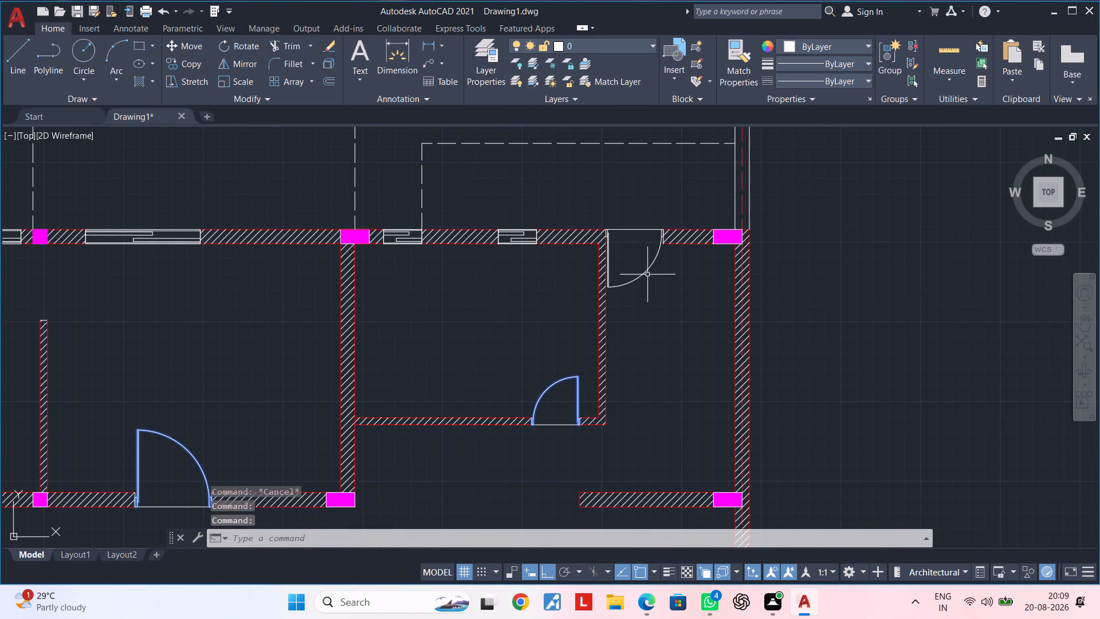
left_click(646, 273)
middle_click_drag(659, 362, 643, 184)
scroll(594, 459, "down", 2)
middle_click_drag(599, 386, 641, 245)
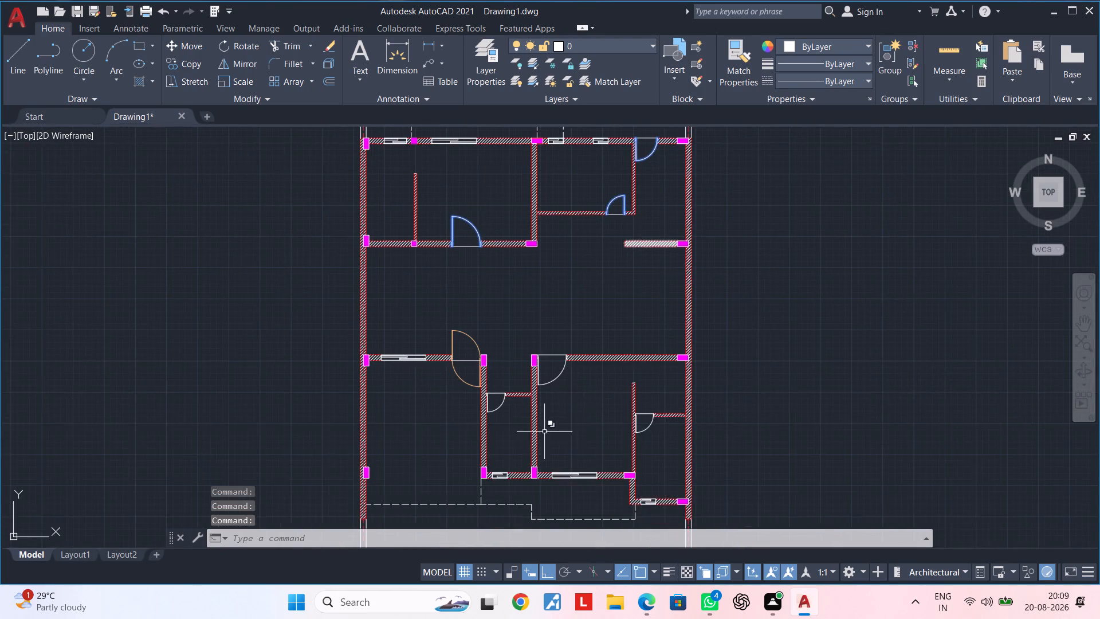
scroll(547, 434, "up", 2)
left_click(551, 308)
scroll(427, 386, "up", 1)
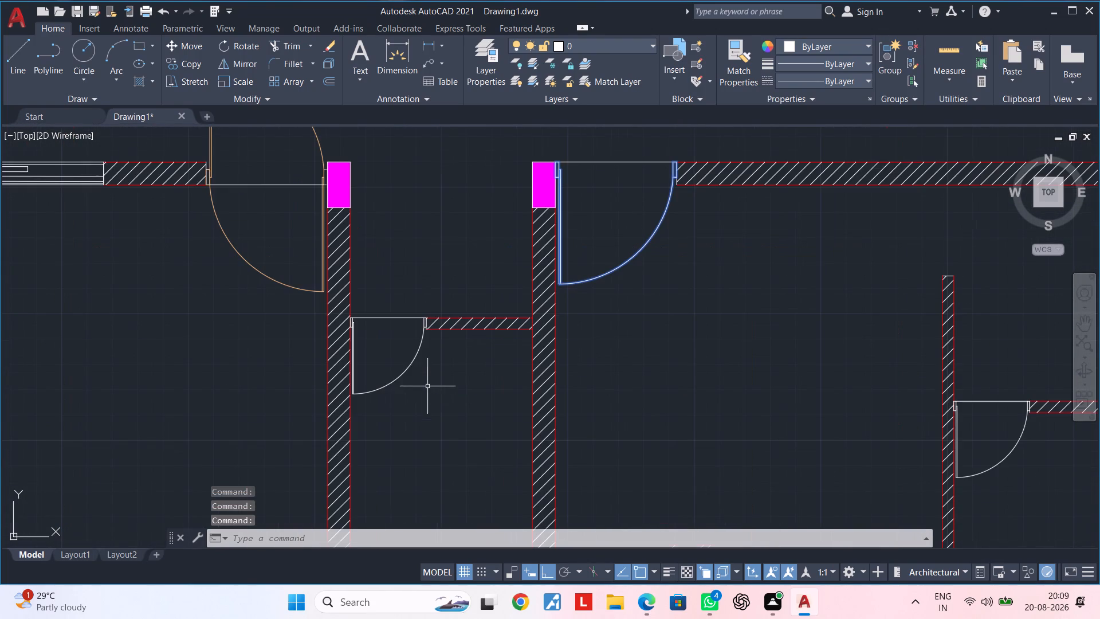
left_click(404, 373)
middle_click_drag(811, 375, 584, 335)
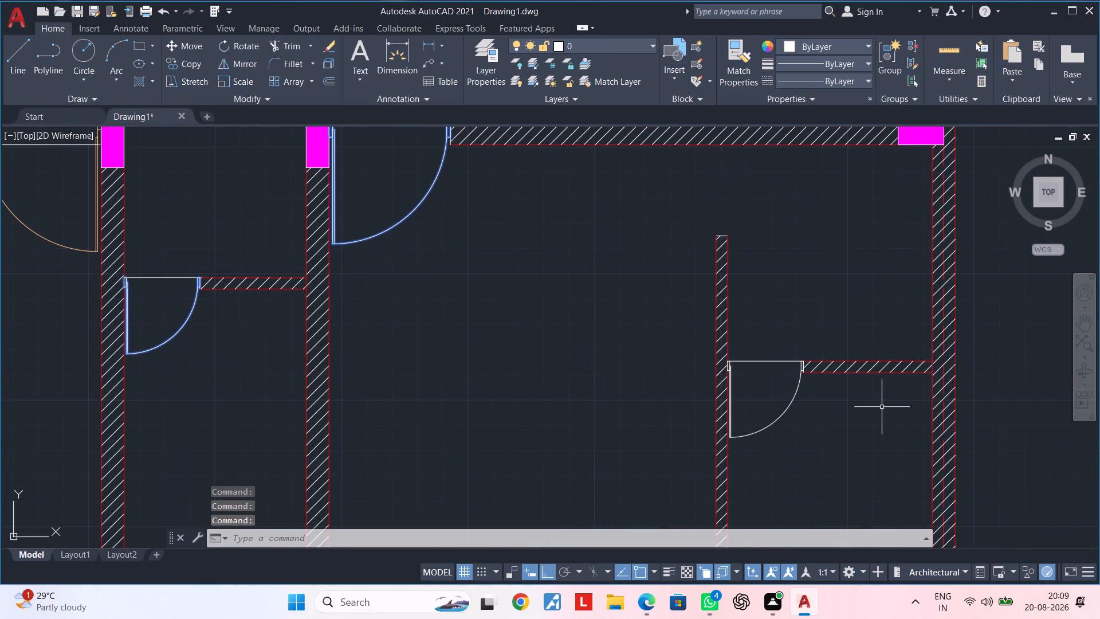
left_click(788, 411)
scroll(773, 419, "down", 3)
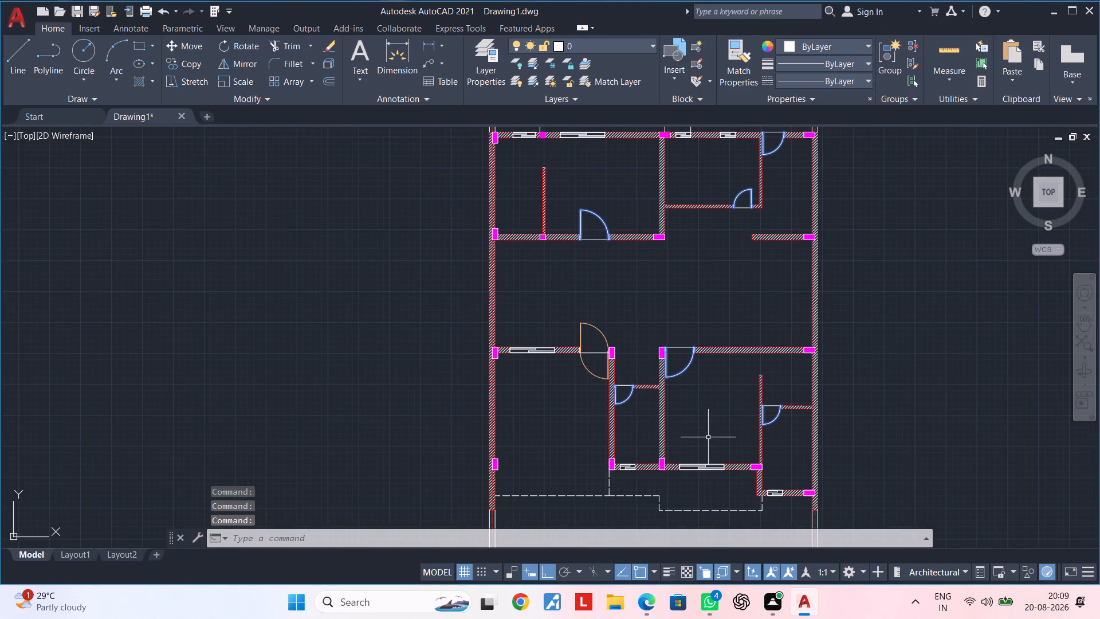
middle_click_drag(708, 414, 708, 495)
left_click(615, 47)
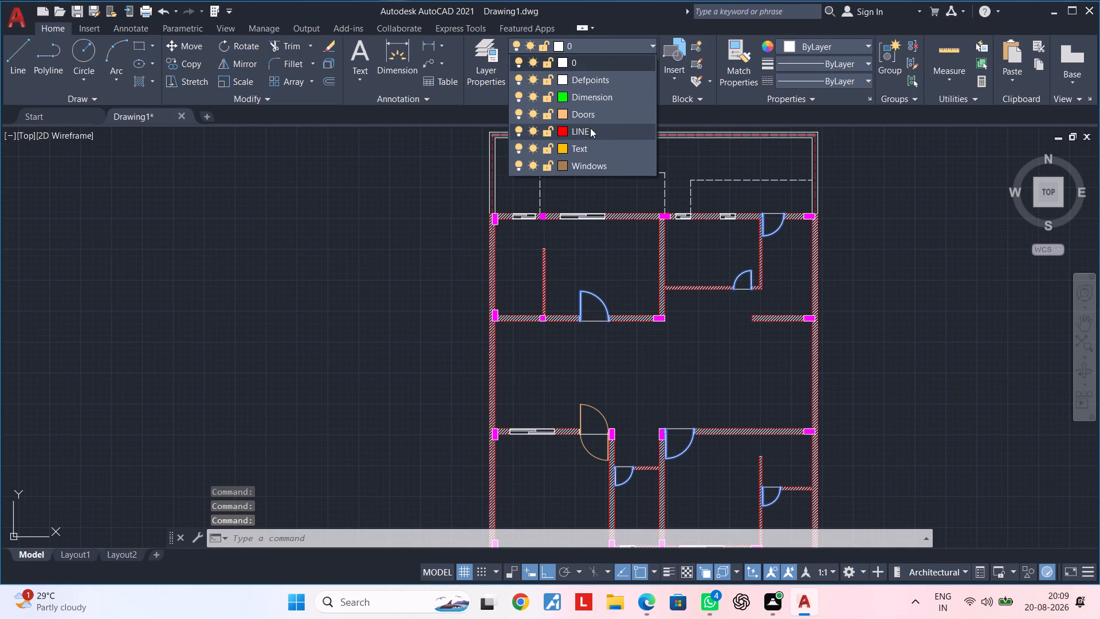
left_click(590, 119)
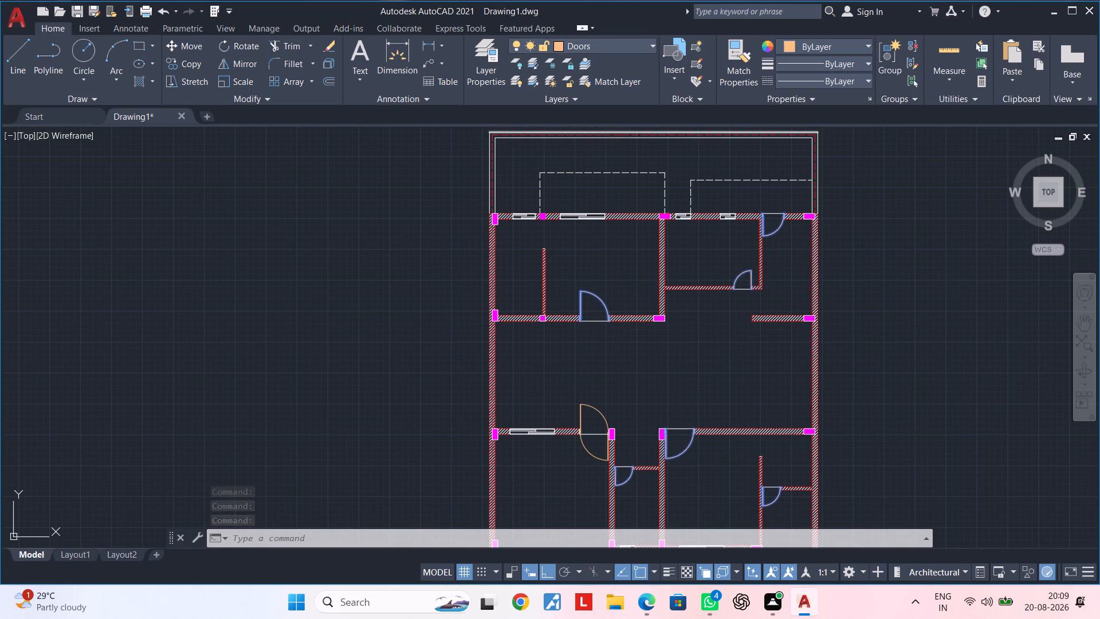
key("Escape")
key("Escape")
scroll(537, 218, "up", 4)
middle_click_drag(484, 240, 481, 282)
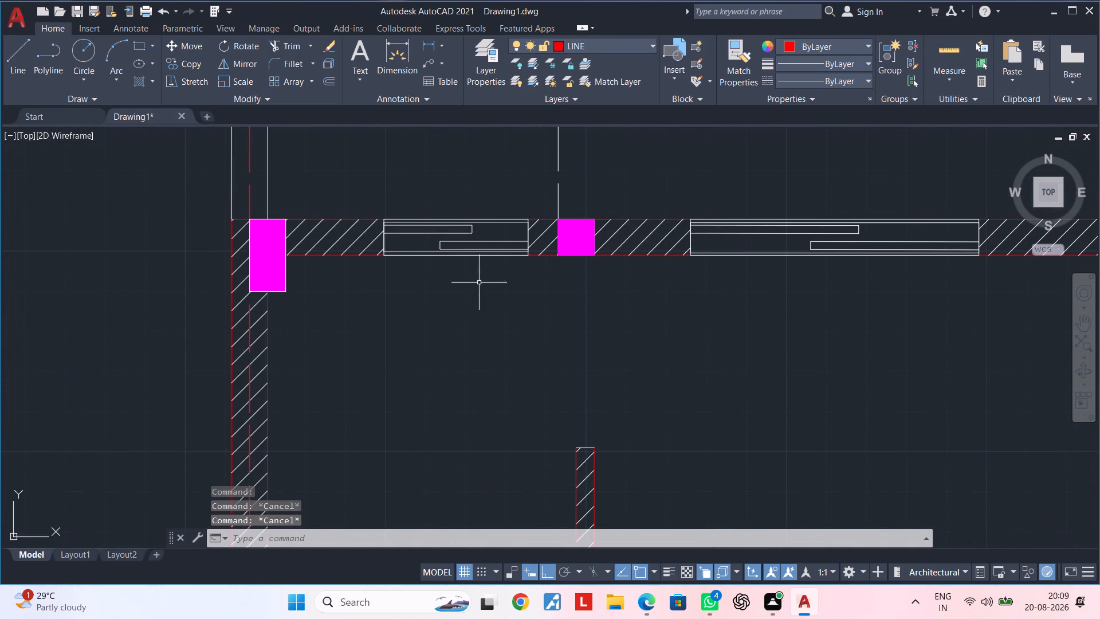
Move all eight windows to the Windows layer: four in the upper rooms' top wall, one in the lower-left room's top wall, three along the bottom walls.
key("Escape")
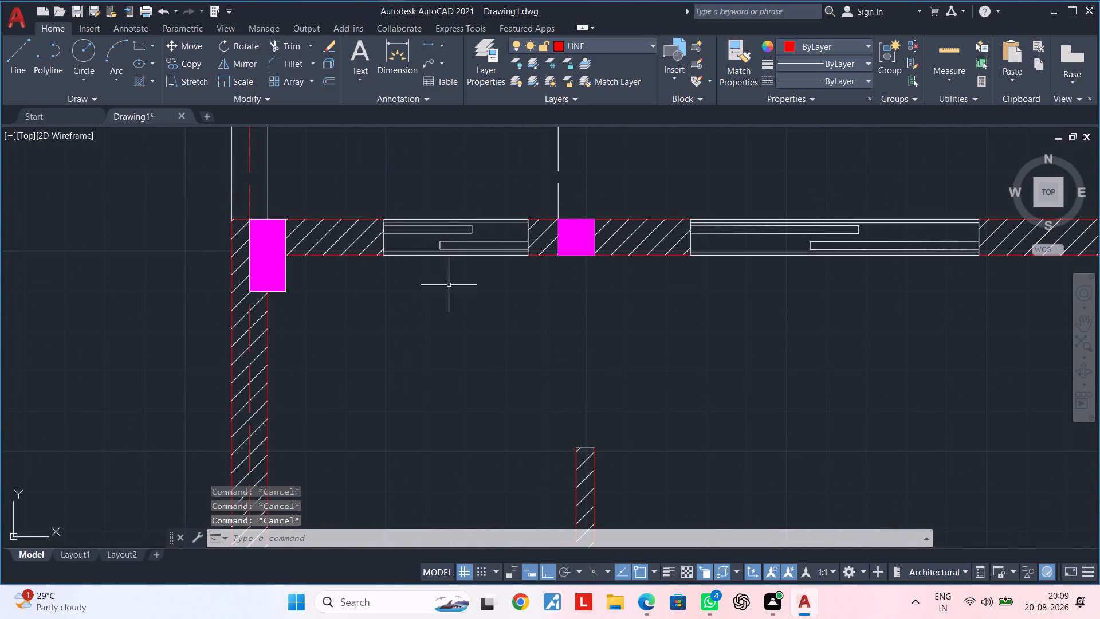
left_click(370, 193)
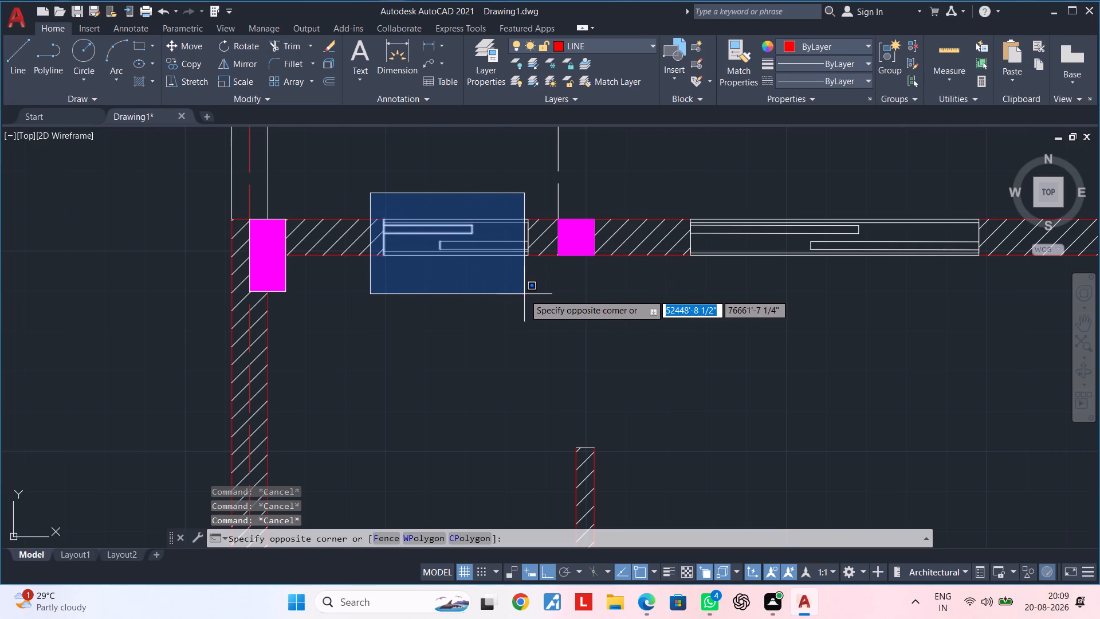
left_click(535, 293)
scroll(578, 294, "down", 1)
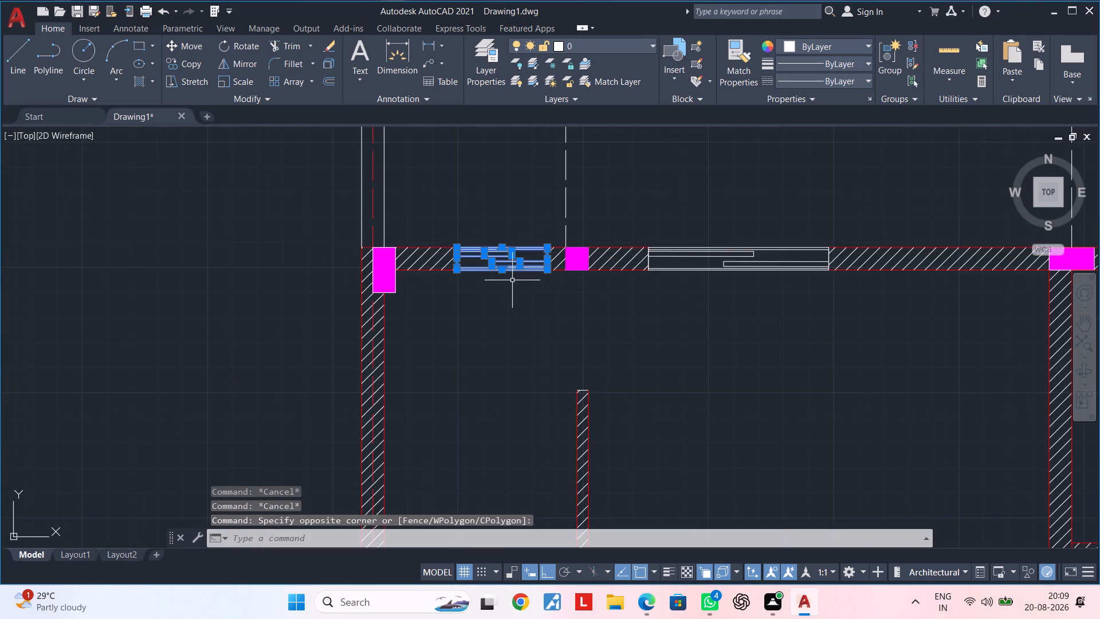
scroll(456, 257, "up", 6)
scroll(457, 258, "down", 3)
scroll(567, 297, "down", 3)
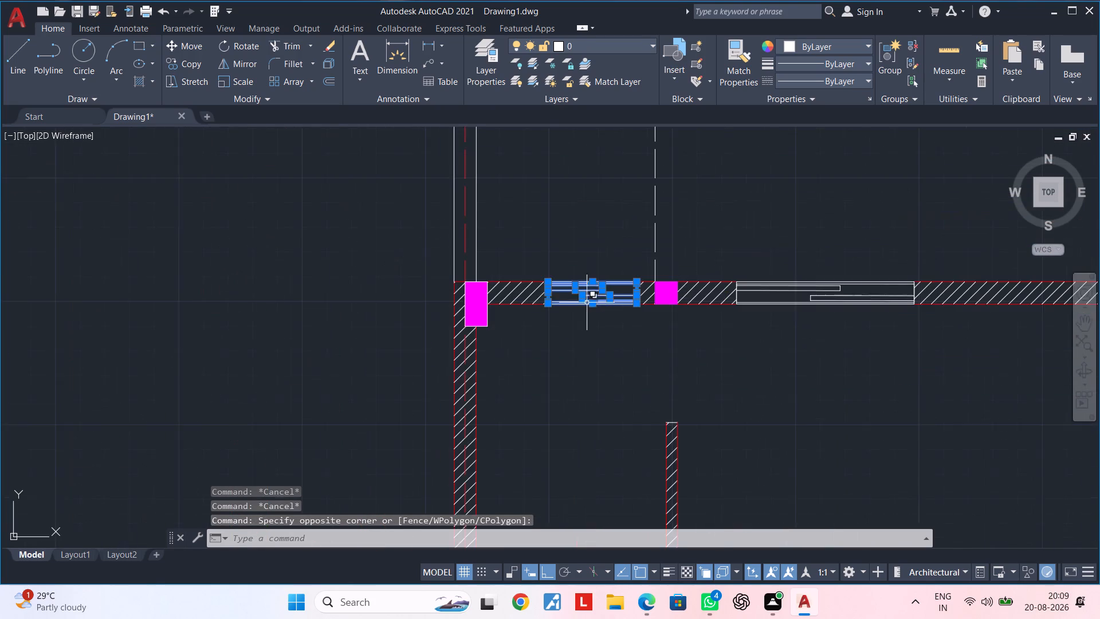
middle_click_drag(786, 340, 513, 332)
left_click(448, 245)
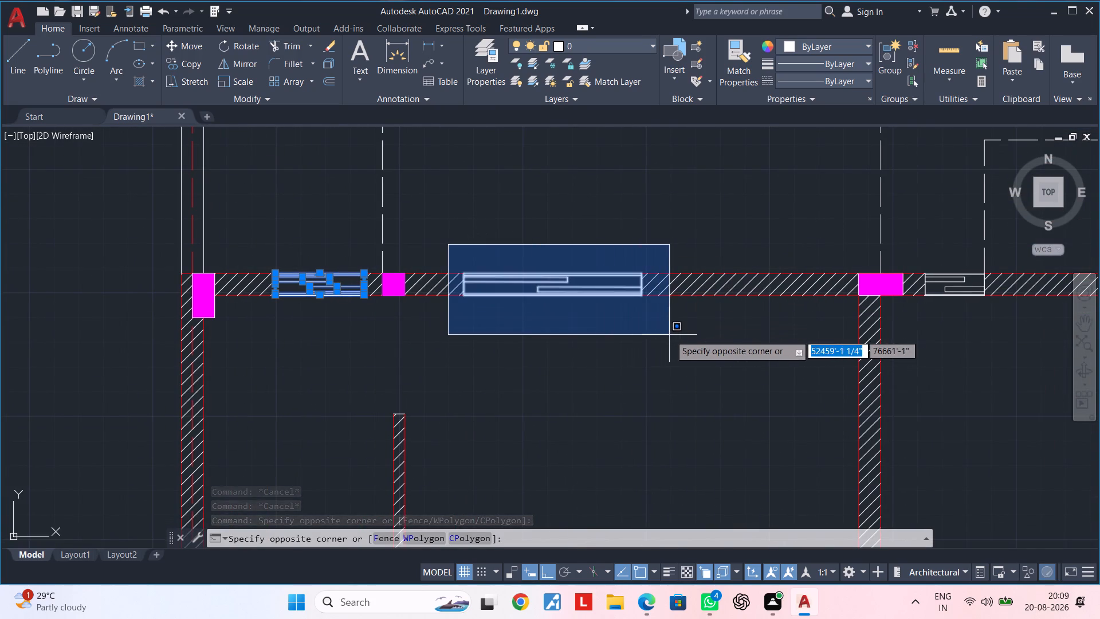
left_click(650, 332)
middle_click_drag(747, 348, 266, 337)
scroll(442, 289, "up", 2)
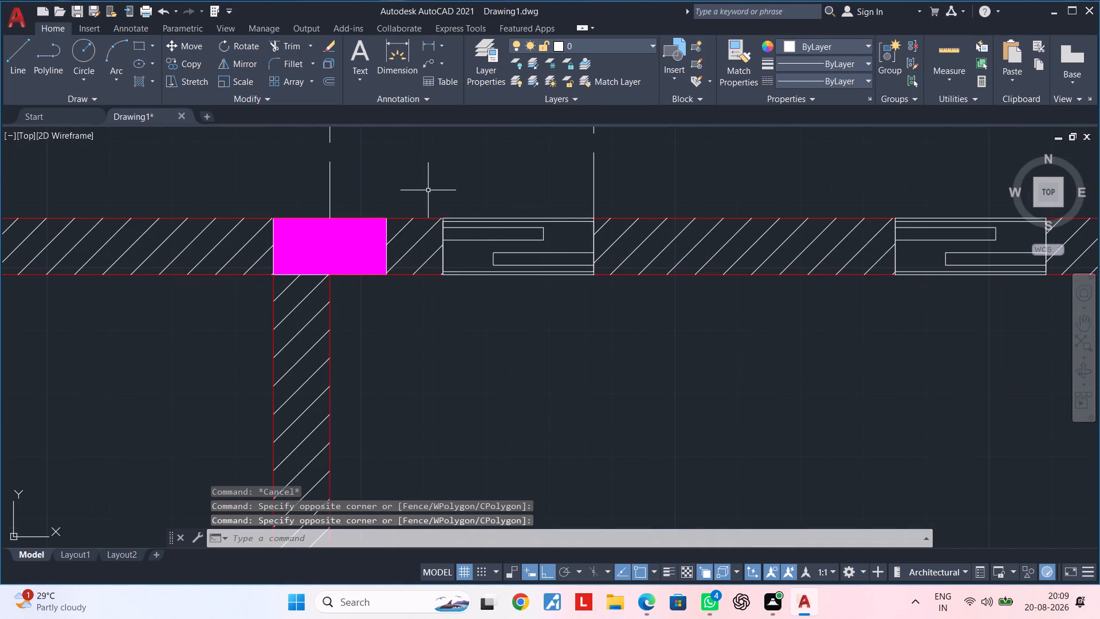
left_click(428, 189)
left_click(623, 321)
middle_click_drag(831, 358, 384, 358)
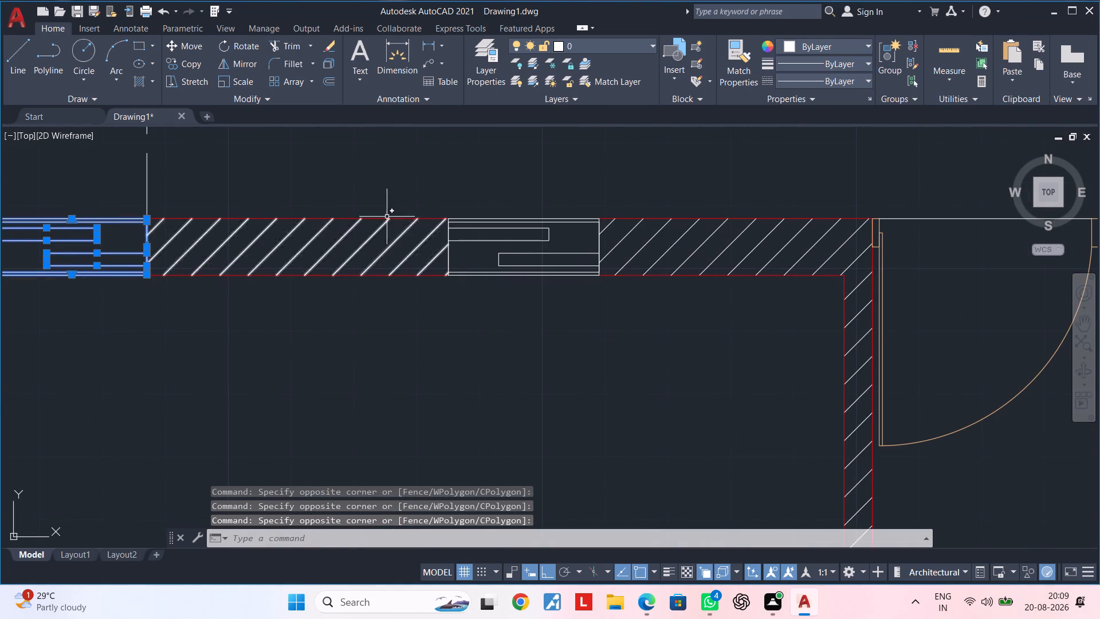
left_click(419, 184)
left_click(634, 314)
scroll(634, 336, "down", 3)
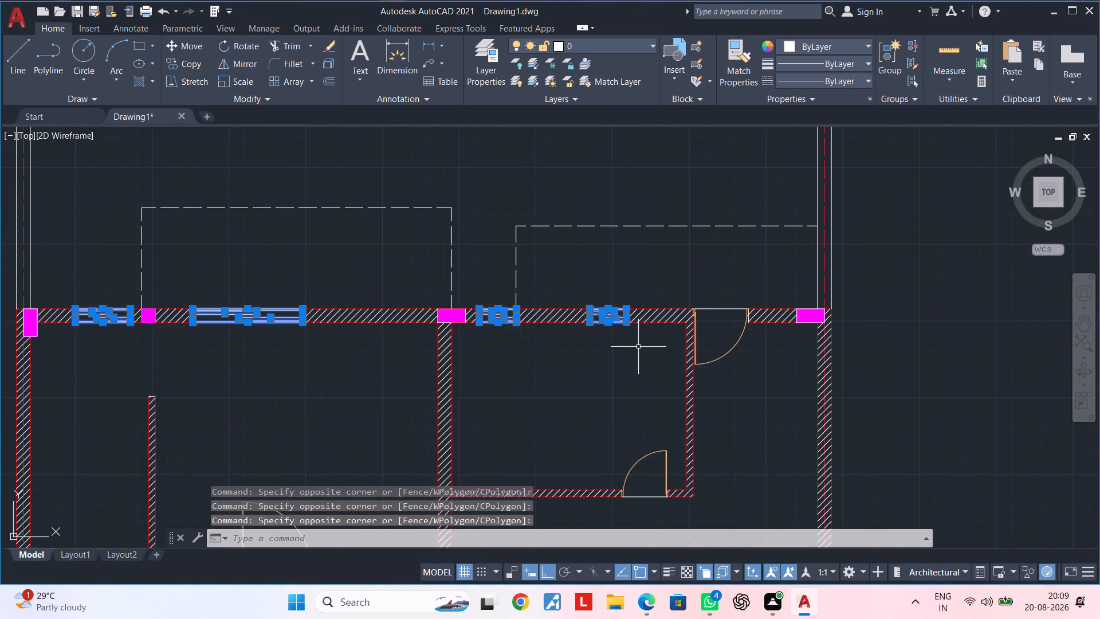
middle_click_drag(666, 377, 482, 342)
scroll(577, 344, "down", 1)
middle_click(577, 348)
middle_click_drag(587, 256, 612, 196)
middle_click_drag(492, 379, 496, 373)
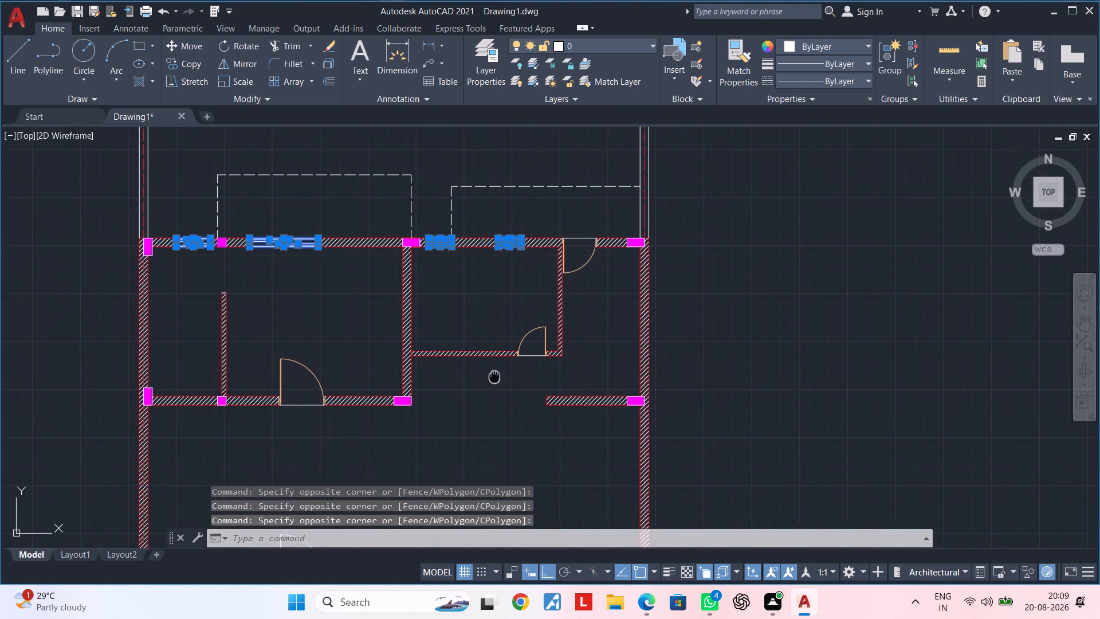
middle_click_drag(496, 373, 598, 271)
middle_click_drag(462, 350, 540, 188)
scroll(412, 342, "up", 2)
middle_click_drag(382, 342, 448, 378)
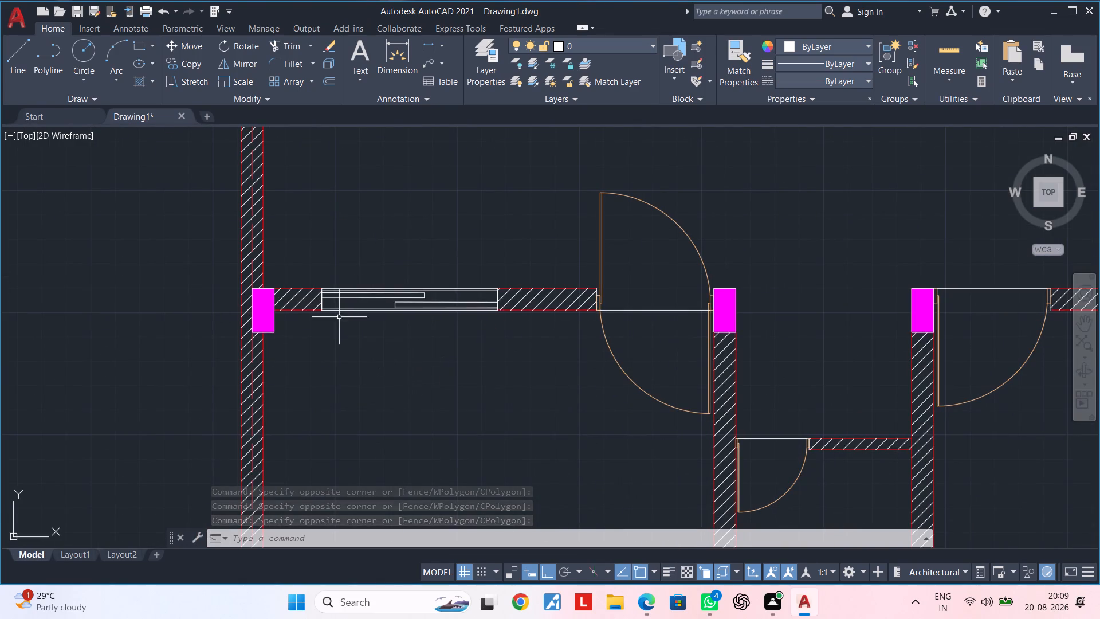
left_click(308, 268)
left_click(518, 350)
scroll(538, 405, "down", 1)
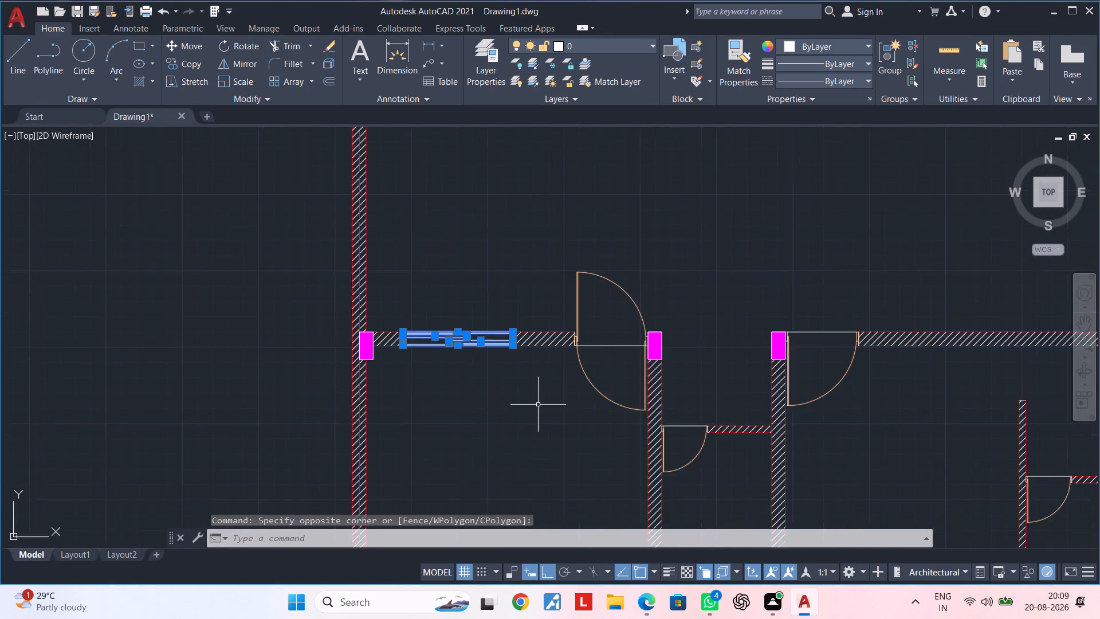
middle_click_drag(506, 377, 402, 264)
scroll(799, 395, "down", 1)
middle_click_drag(798, 394, 717, 238)
scroll(700, 365, "up", 2)
middle_click_drag(639, 307, 595, 397)
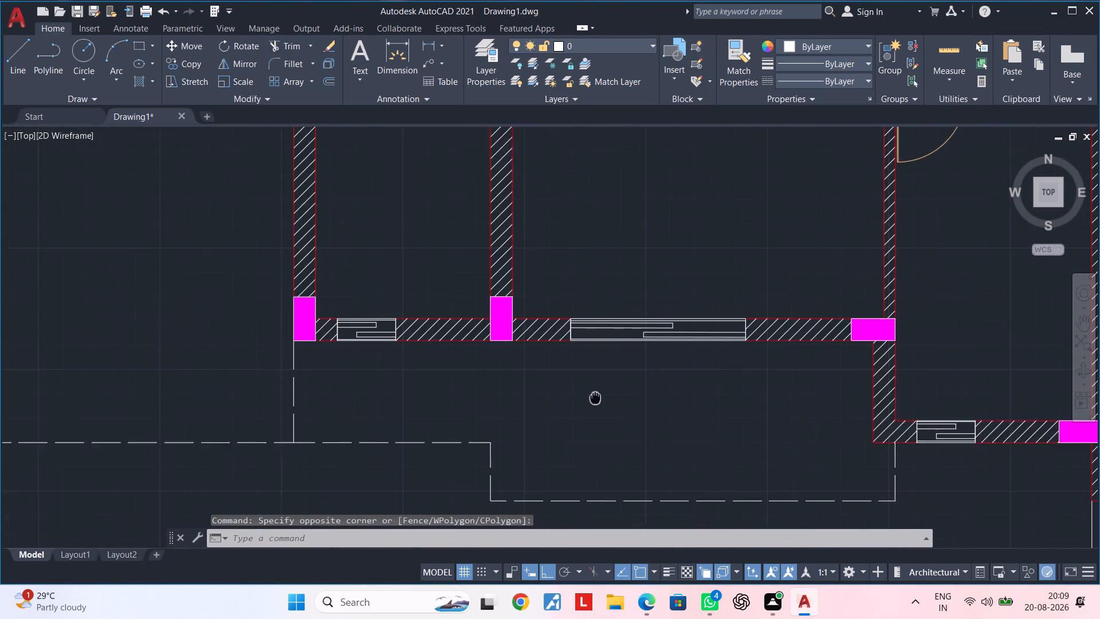
scroll(588, 387, "up", 1)
left_click_drag(531, 258, 539, 268)
left_click(856, 365)
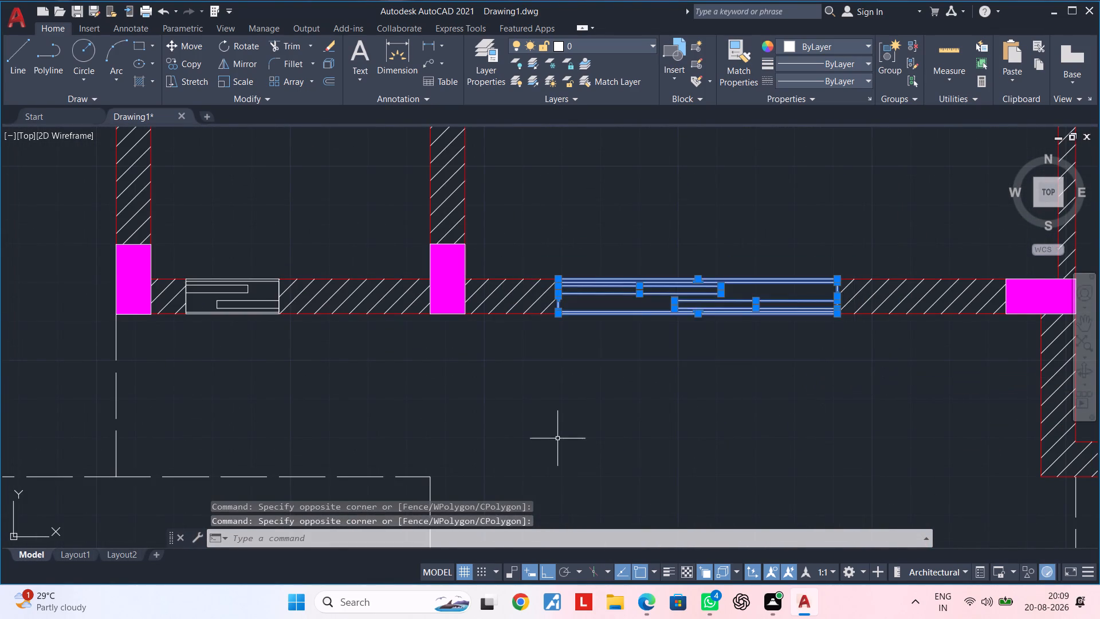
middle_click_drag(559, 436, 801, 442)
left_click_drag(421, 271, 425, 278)
left_click(548, 366)
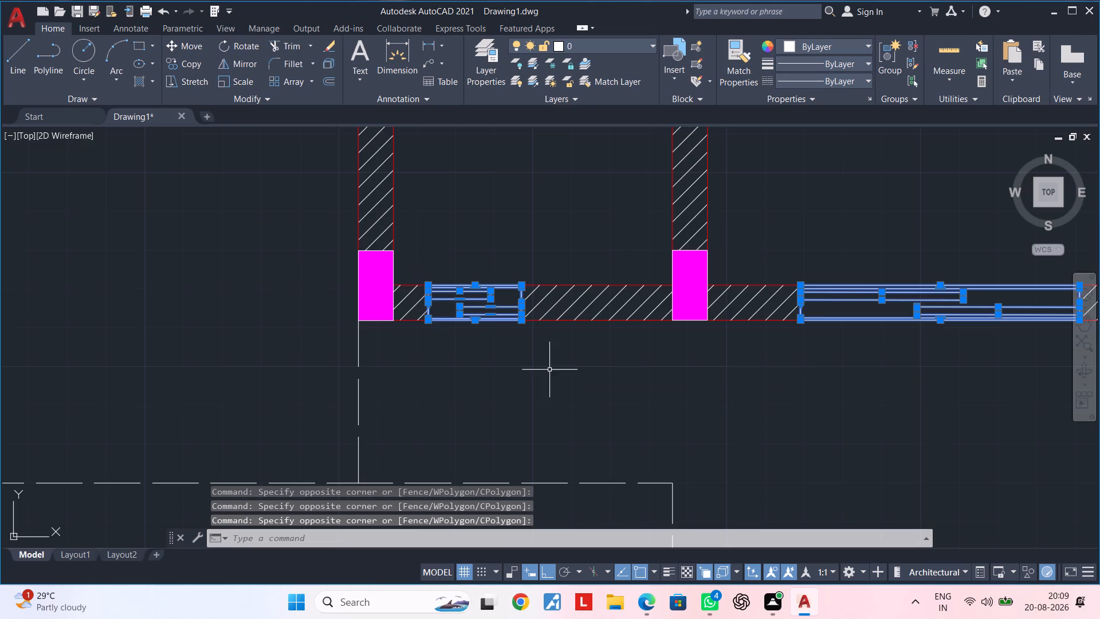
scroll(855, 403, "down", 1)
middle_click_drag(865, 403, 415, 344)
scroll(725, 419, "up", 1)
middle_click_drag(751, 425, 669, 448)
scroll(639, 444, "up", 2)
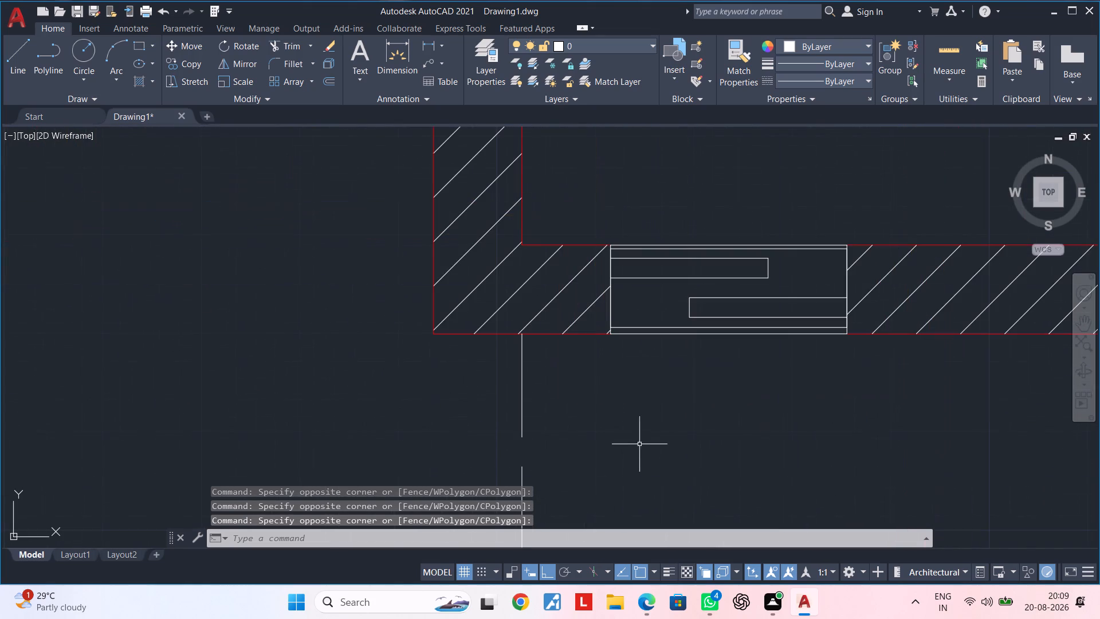
left_click(571, 220)
middle_click_drag(827, 452, 650, 455)
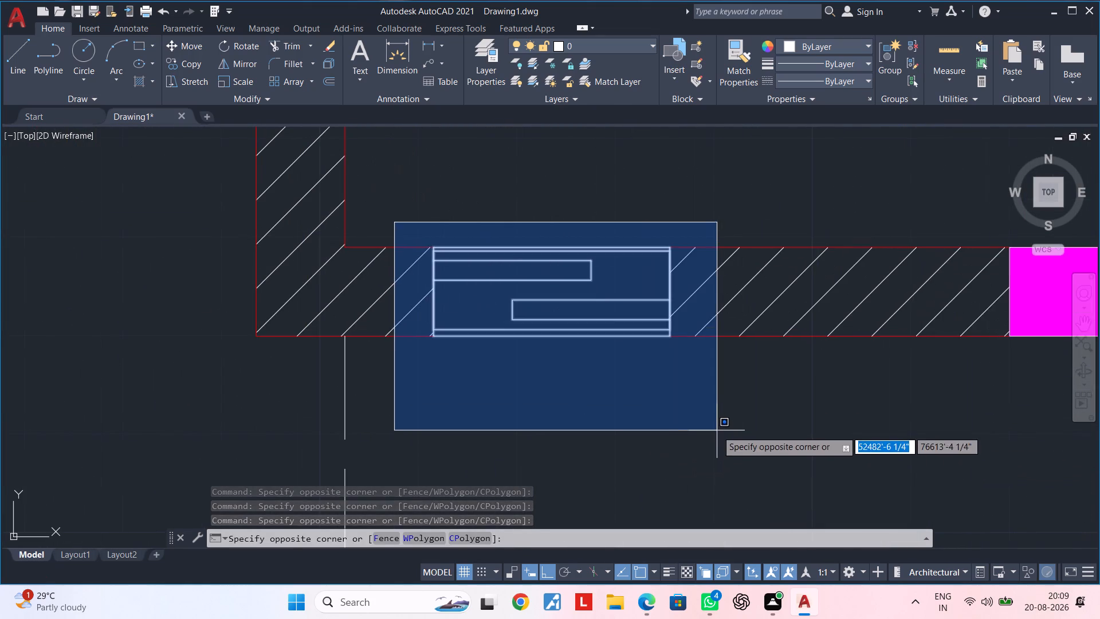
left_click(717, 428)
scroll(721, 431, "down", 5)
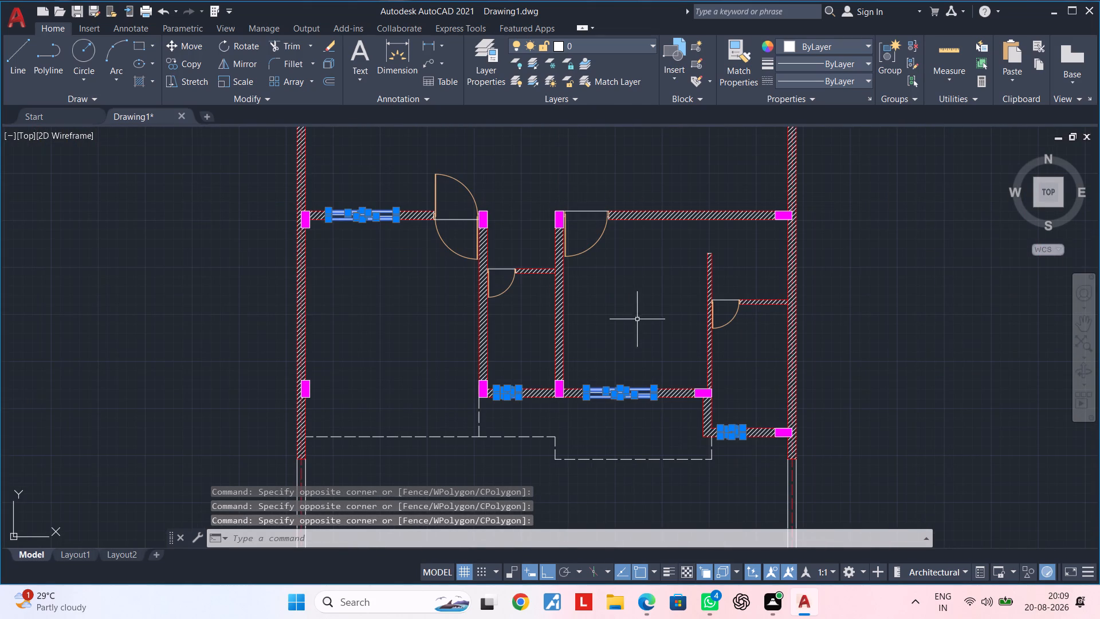
scroll(652, 305, "down", 1)
middle_click_drag(643, 299, 621, 514)
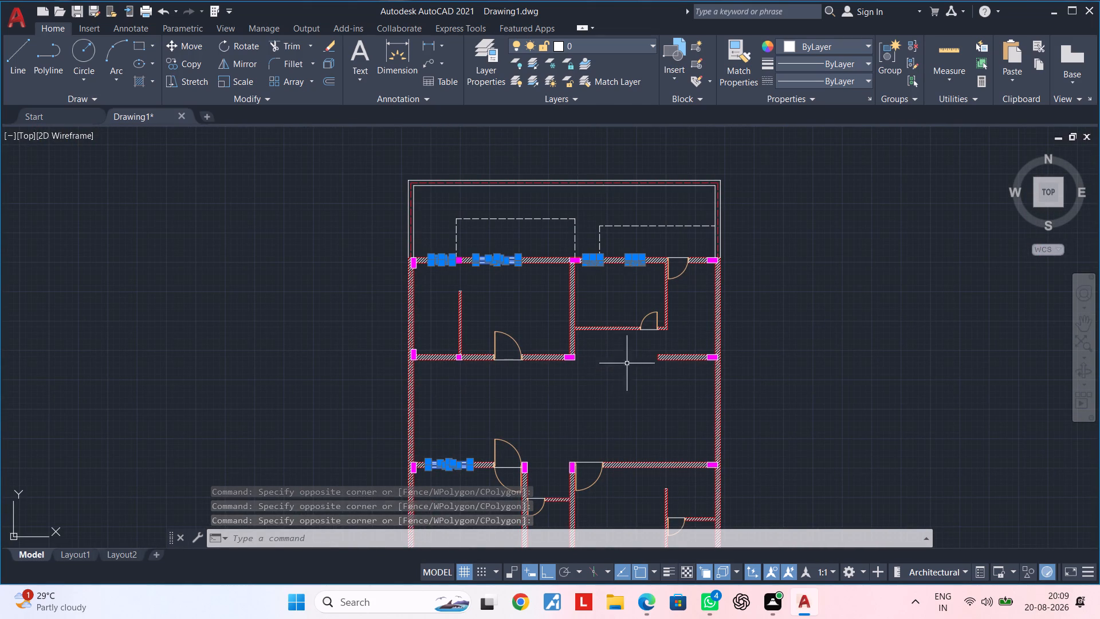
left_click(599, 44)
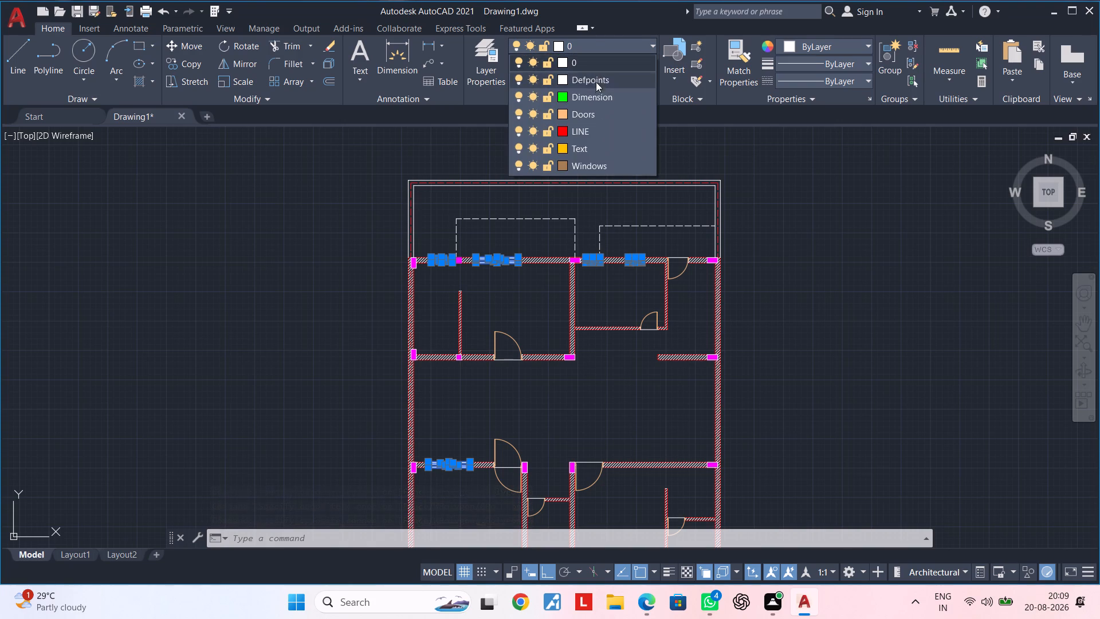
left_click(593, 163)
key("Escape")
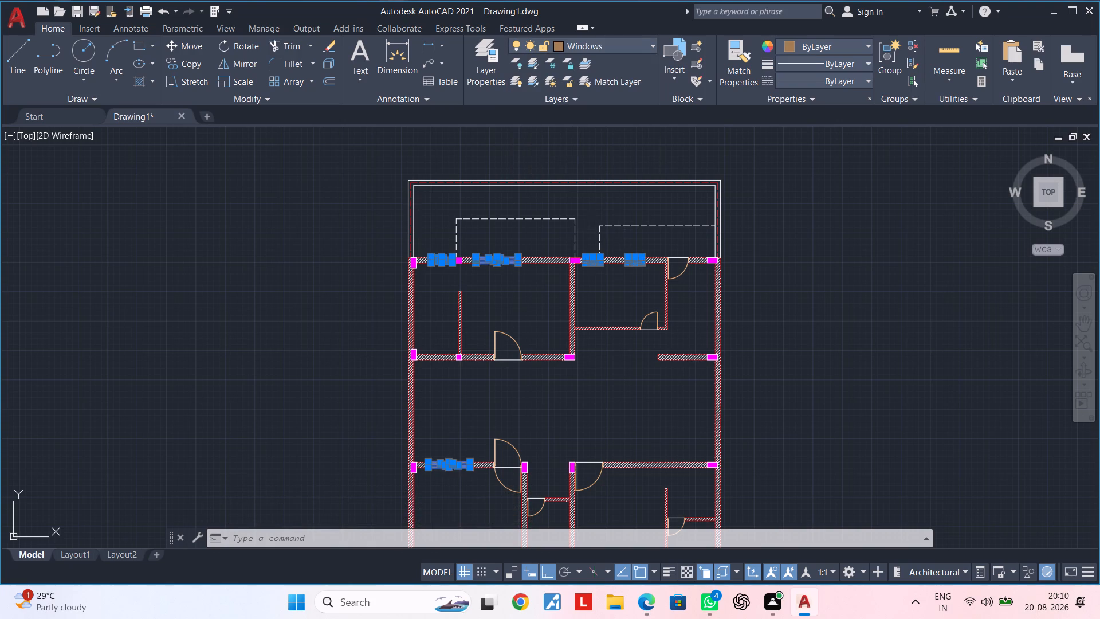
key("Escape")
Change the colour of the upper outer line of the leftmost window in the upper rooms' top wall to cyan.
scroll(471, 268, "up", 3)
scroll(367, 278, "up", 1)
middle_click_drag(367, 284, 410, 402)
scroll(378, 300, "up", 3)
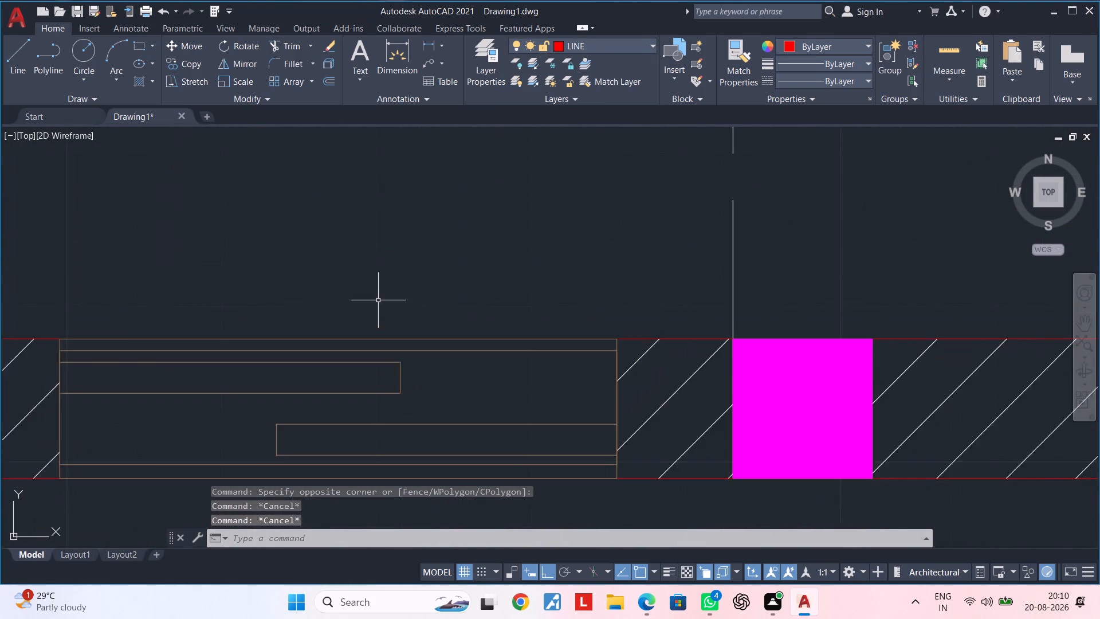
scroll(378, 300, "up", 1)
left_click(360, 361)
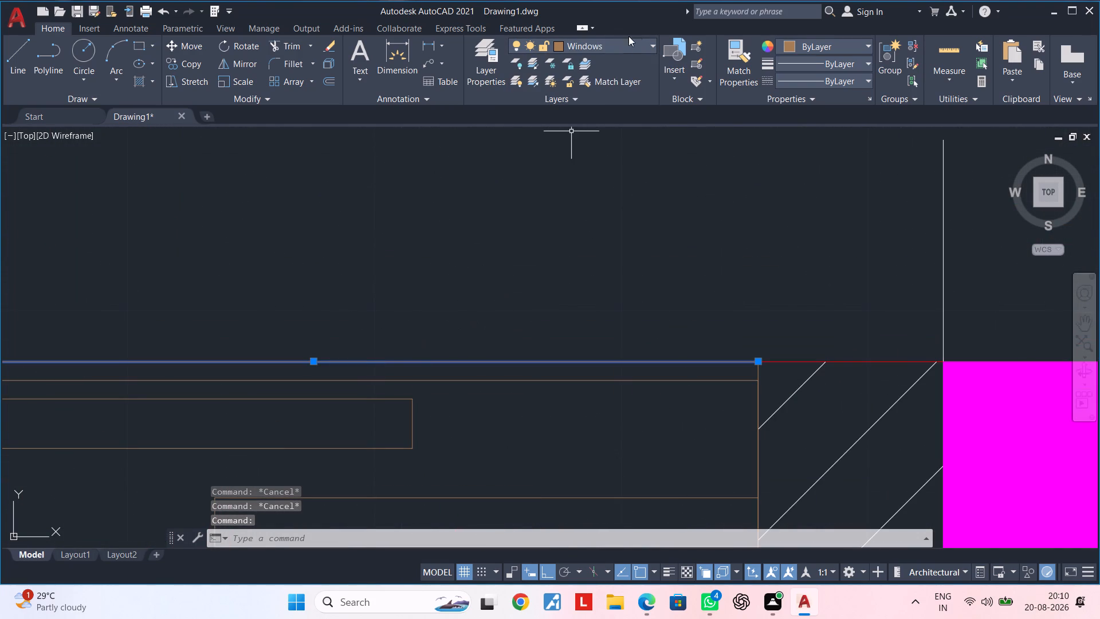
left_click(827, 46)
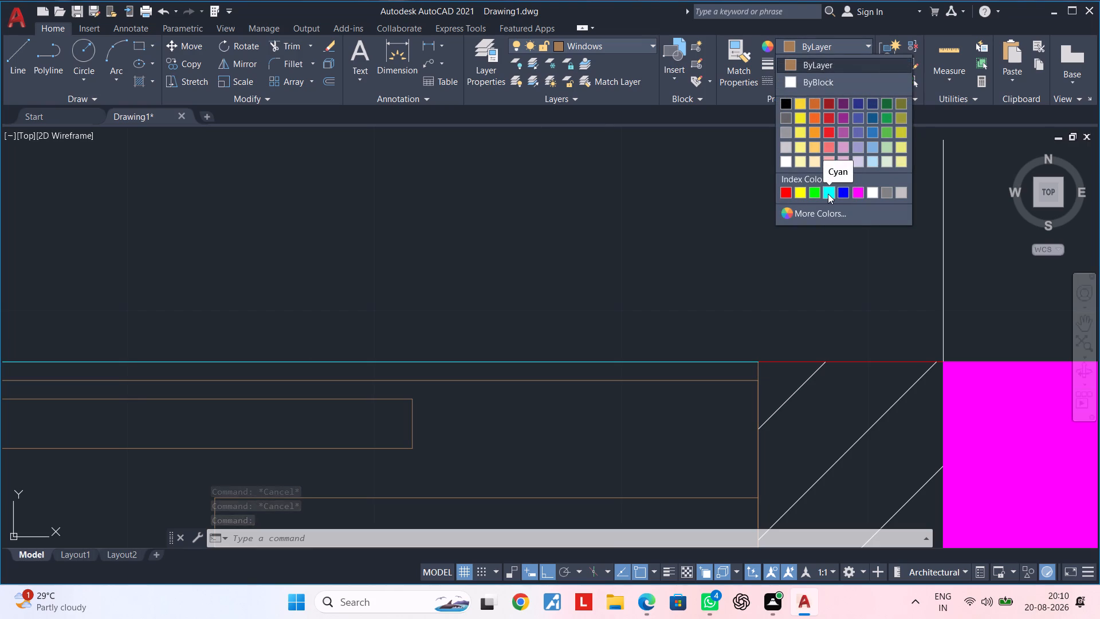
left_click(828, 194)
key("Escape")
Match the cyan line's properties onto that window's lower outer line and both outer lines of the wide window beside it.
scroll(693, 255, "down", 2)
middle_click_drag(696, 227, 716, 140)
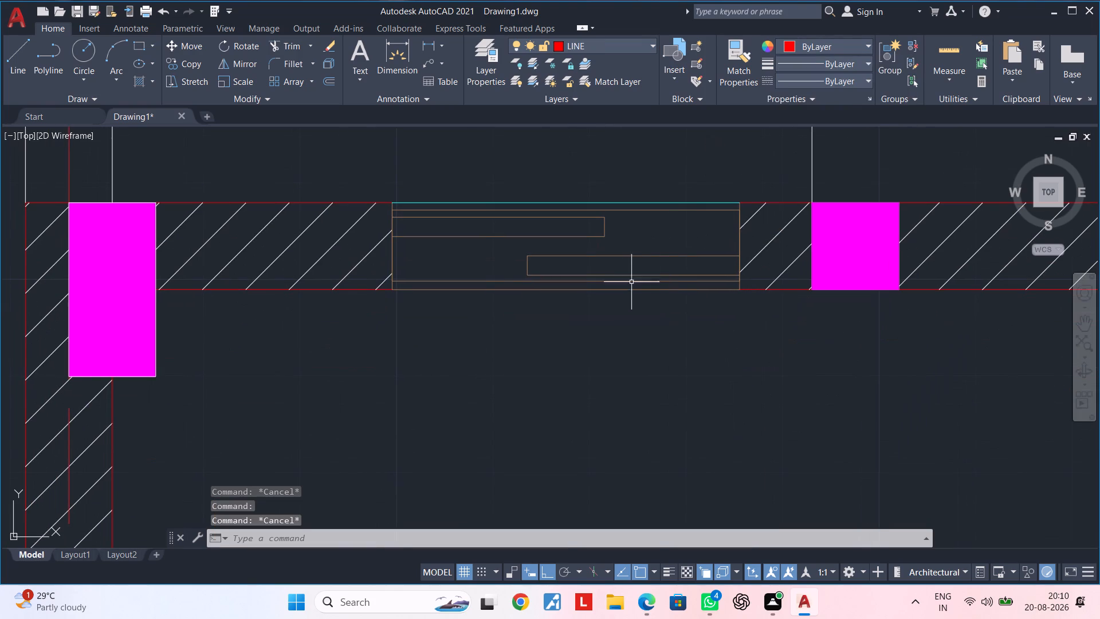
key("m")
type("a")
key("space")
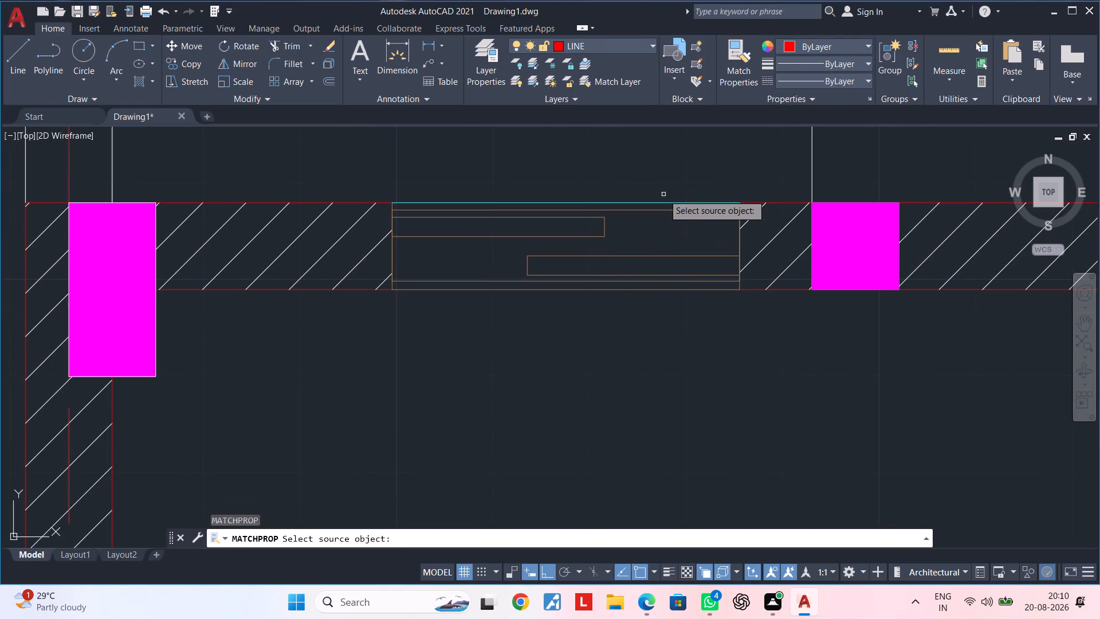
left_click(662, 201)
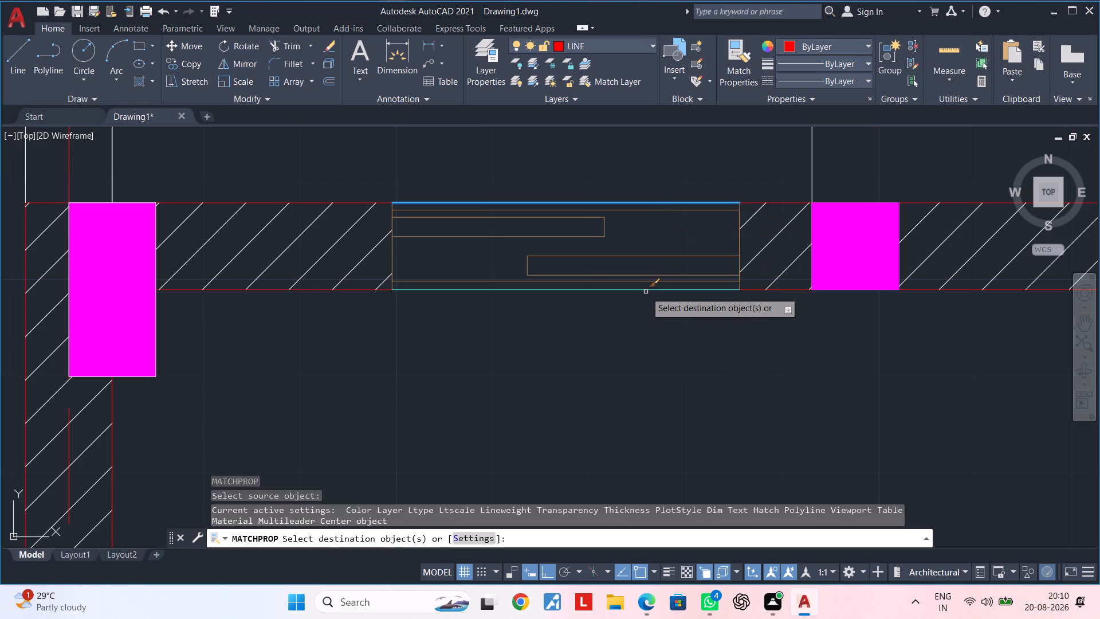
left_click(646, 291)
scroll(683, 315, "down", 1)
middle_click_drag(853, 334, 184, 341)
scroll(470, 310, "up", 1)
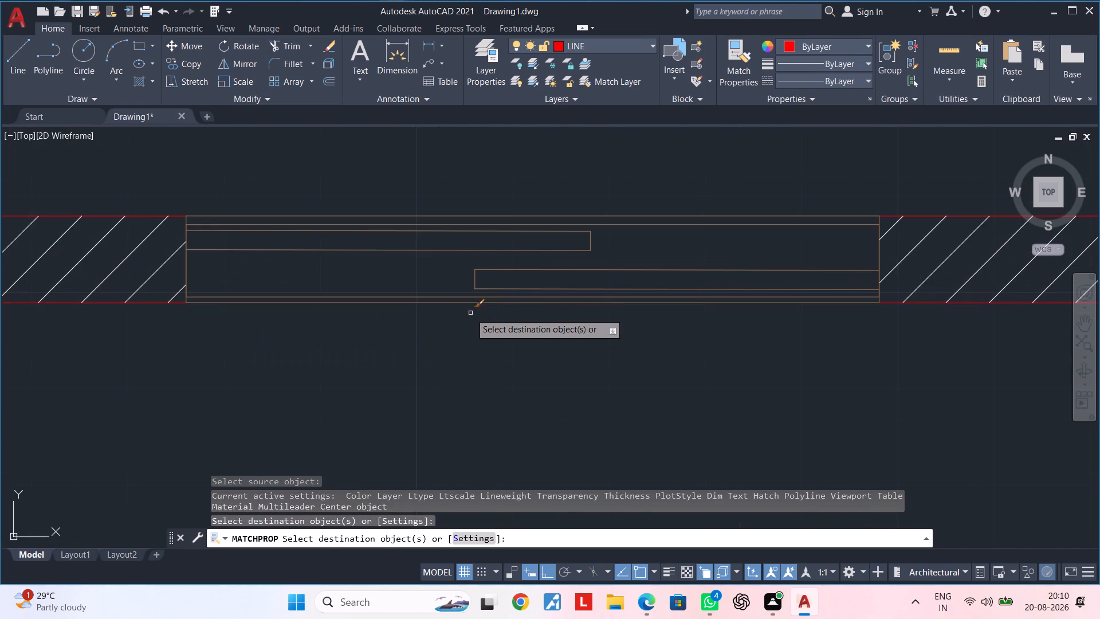
left_click(462, 303)
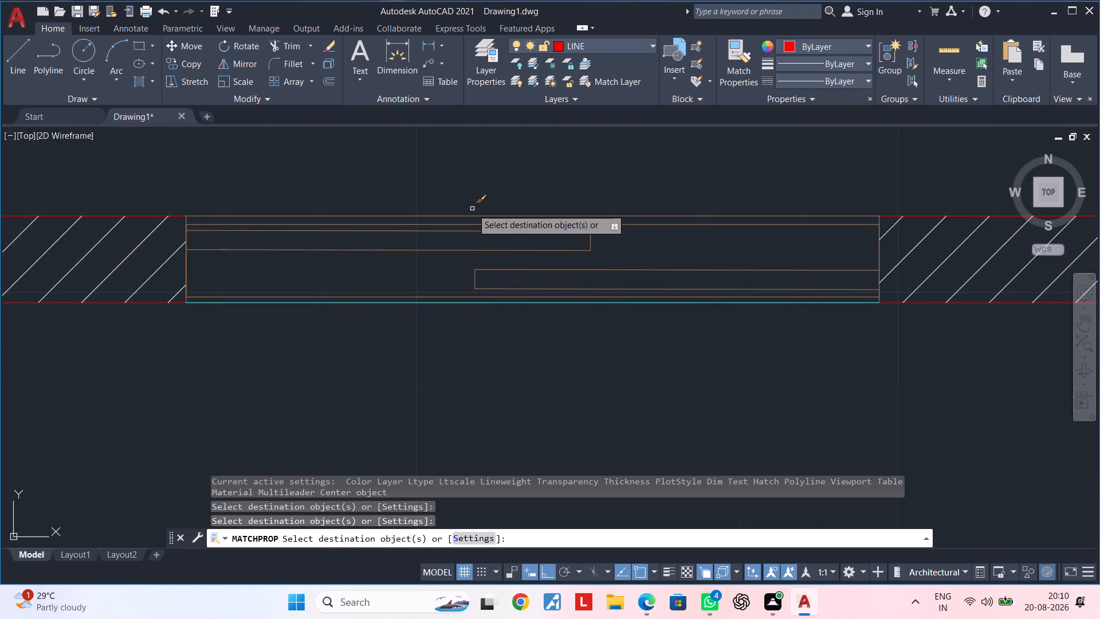
left_click(472, 216)
Match the cyan properties onto the upper and lower outer lines of the two small windows in the upper-right room's top wall.
scroll(487, 242, "down", 3)
middle_click_drag(709, 303, 212, 308)
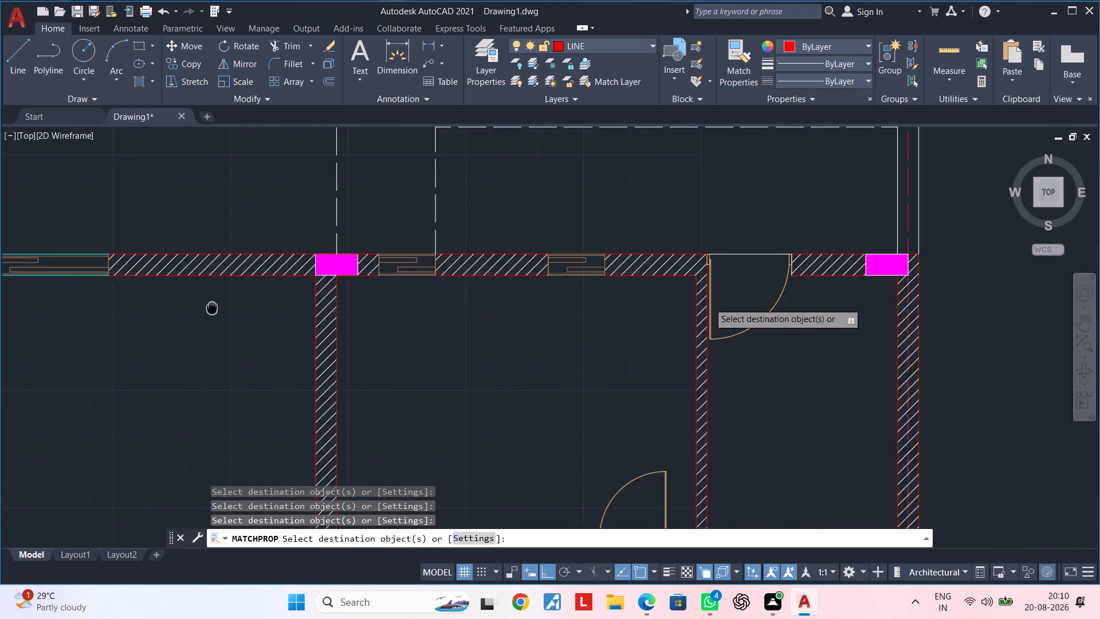
middle_click_drag(212, 308, 205, 308)
scroll(408, 276, "up", 4)
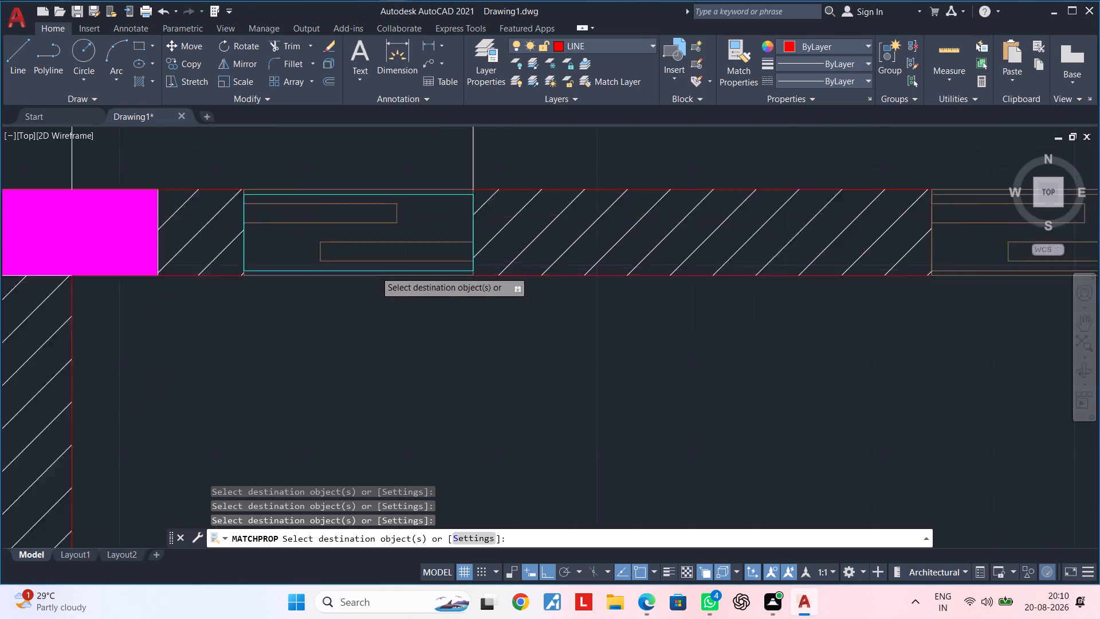
scroll(375, 271, "up", 1)
left_click(363, 280)
middle_click_drag(367, 307, 375, 398)
scroll(393, 222, "down", 2)
middle_click_drag(394, 221, 395, 225)
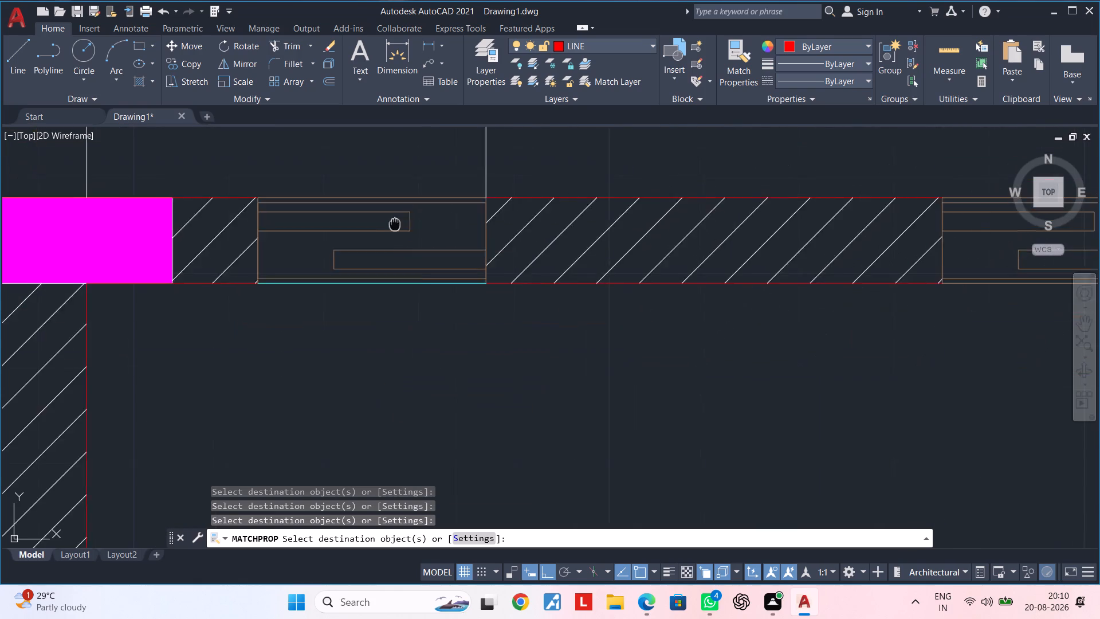
middle_click_drag(395, 225, 388, 296)
scroll(384, 263, "up", 2)
left_click(377, 282)
scroll(420, 275, "down", 3)
middle_click_drag(712, 283, 351, 284)
scroll(518, 276, "up", 3)
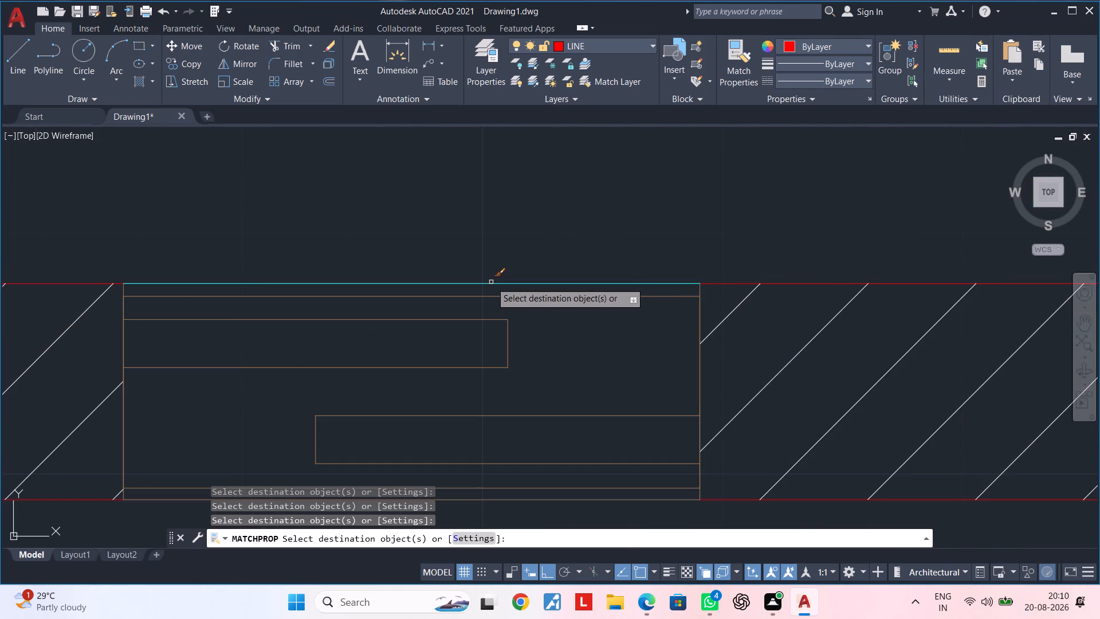
left_click(491, 282)
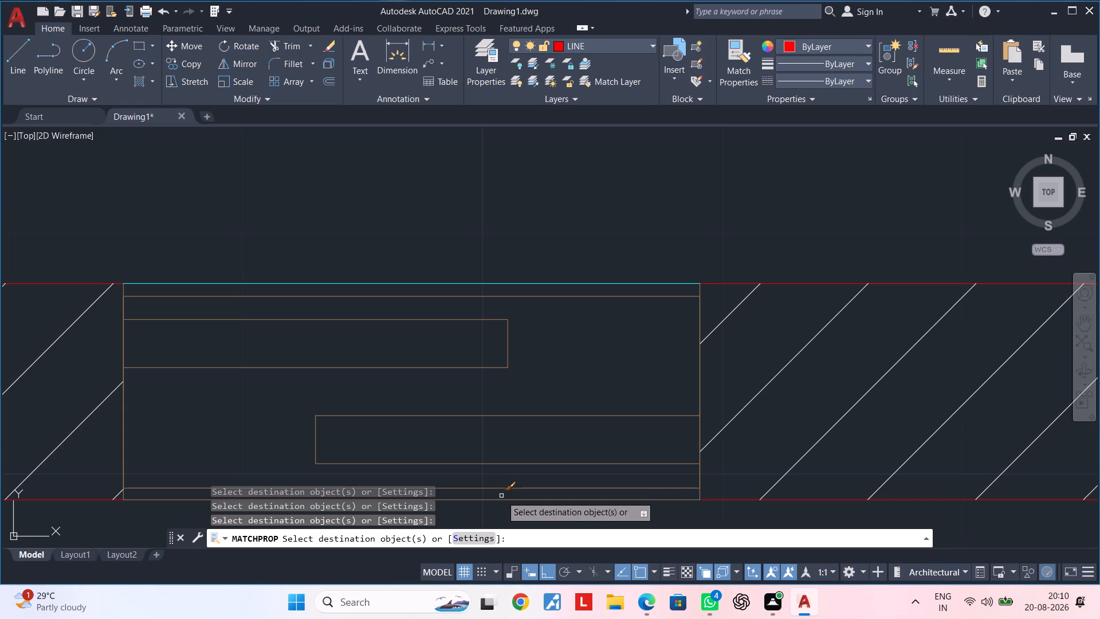
left_click(501, 499)
Match the cyan properties onto the upper and lower outer lines of the window in the lower-left room's top wall.
scroll(618, 448, "down", 3)
middle_click_drag(822, 477, 581, 343)
scroll(595, 297, "down", 2)
middle_click_drag(564, 380, 648, 194)
middle_click_drag(453, 382, 967, 140)
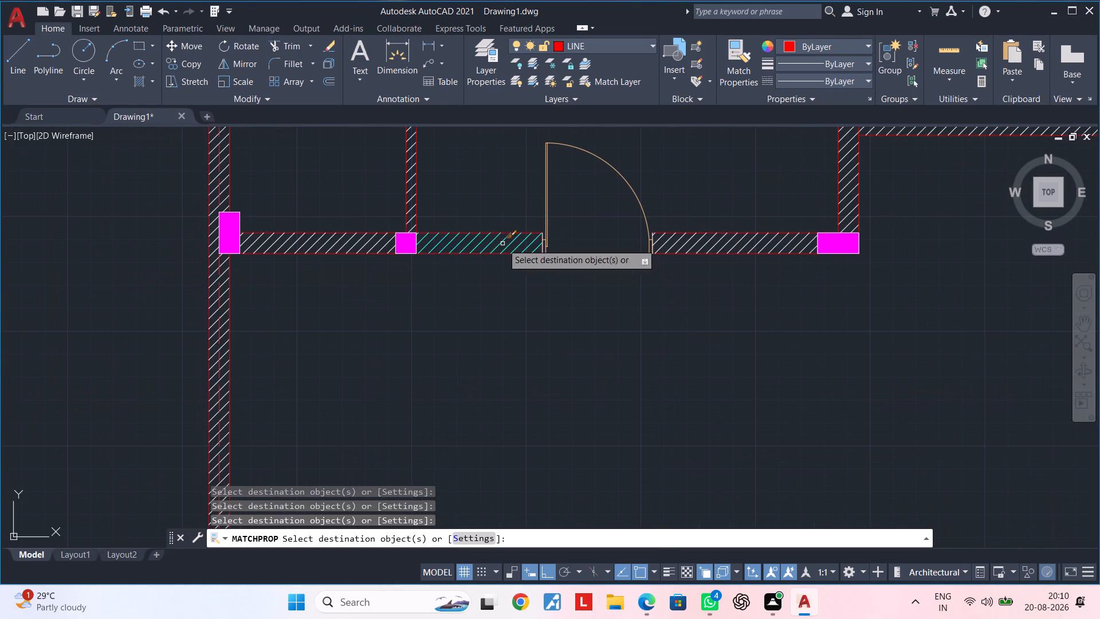
scroll(441, 177, "down", 1)
middle_click_drag(442, 183, 512, 92)
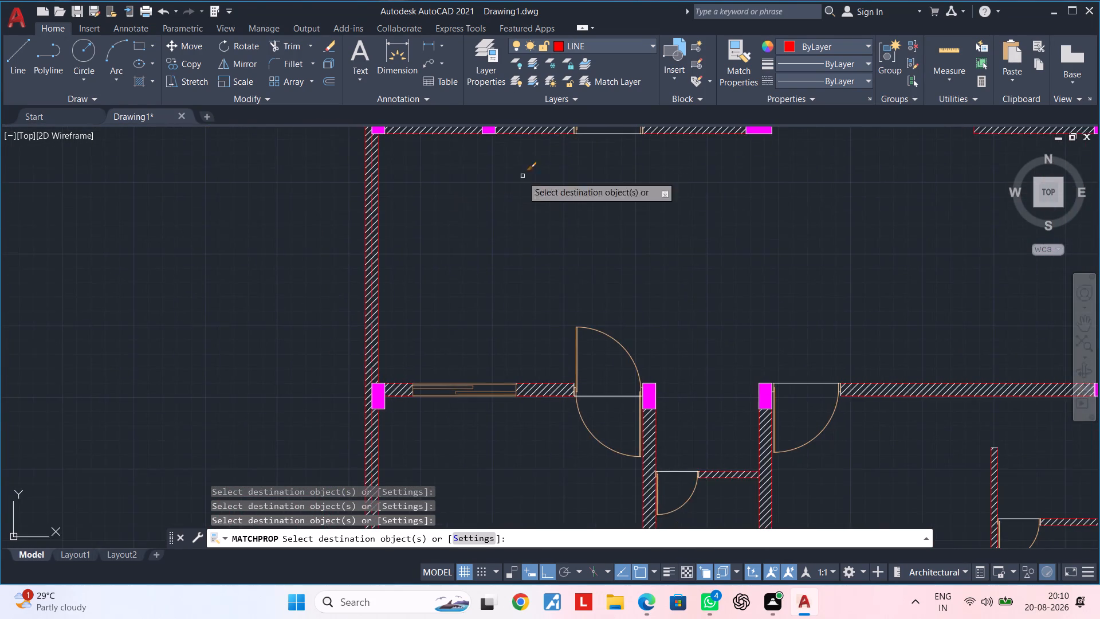
middle_click_drag(534, 263, 569, 163)
scroll(504, 261, "up", 3)
scroll(452, 323, "up", 2)
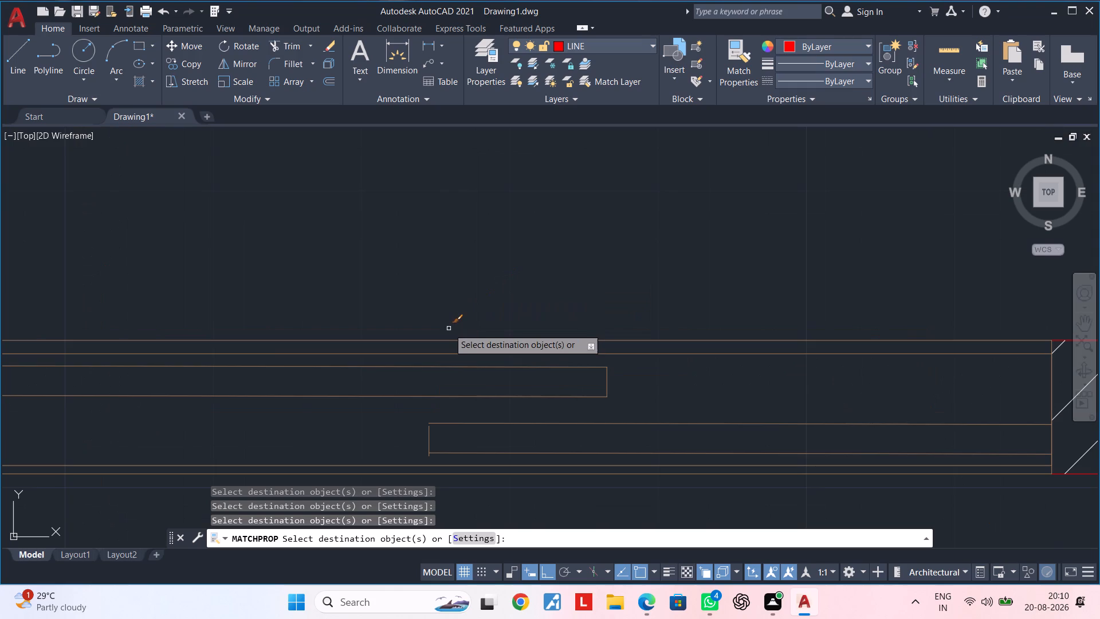
left_click(444, 340)
scroll(516, 294, "down", 2)
middle_click_drag(537, 196, 580, 62)
scroll(504, 228, "up", 3)
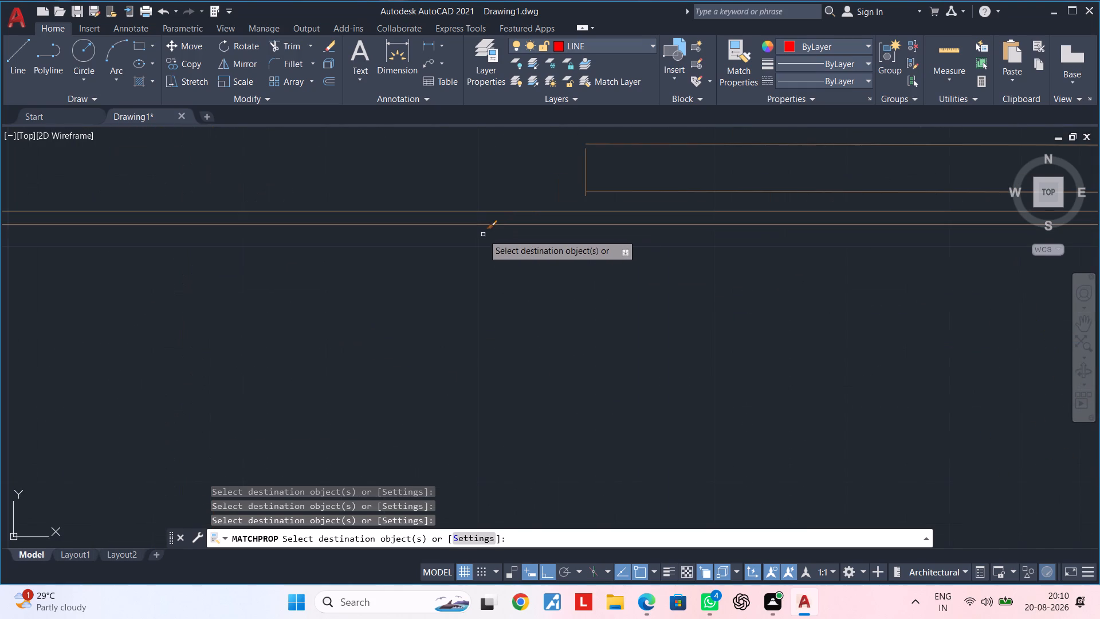
left_click(502, 224)
scroll(574, 266, "down", 4)
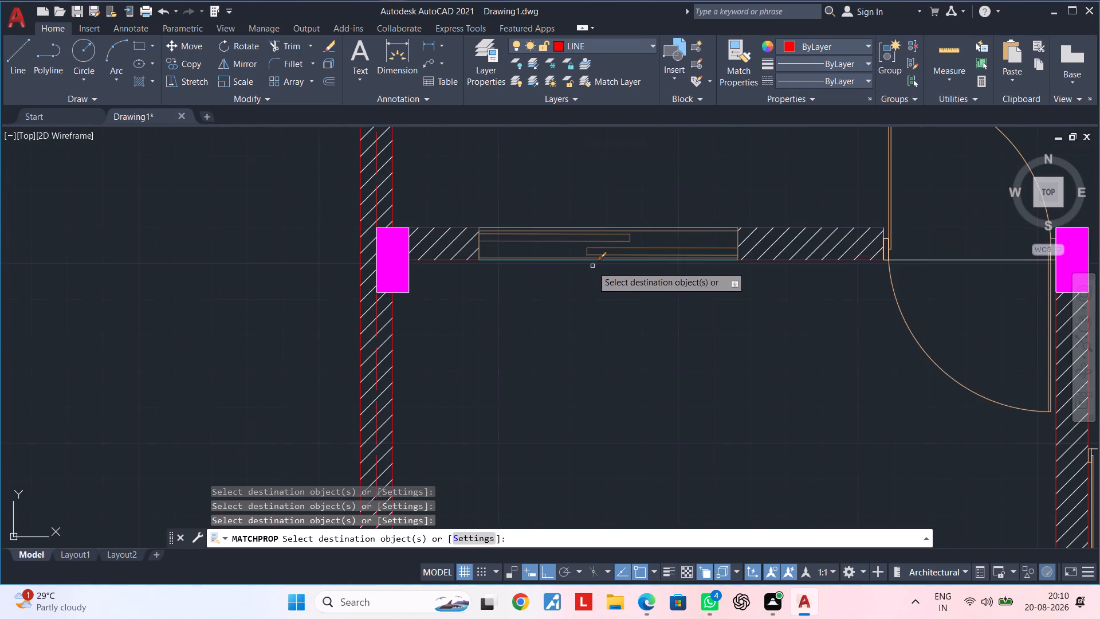
Match the cyan properties onto both outer lines of the small window in the narrow lower-middle room's bottom wall.
middle_click_drag(738, 299, 326, 287)
scroll(583, 301, "down", 1)
middle_click_drag(573, 286, 546, 70)
scroll(628, 316, "down", 1)
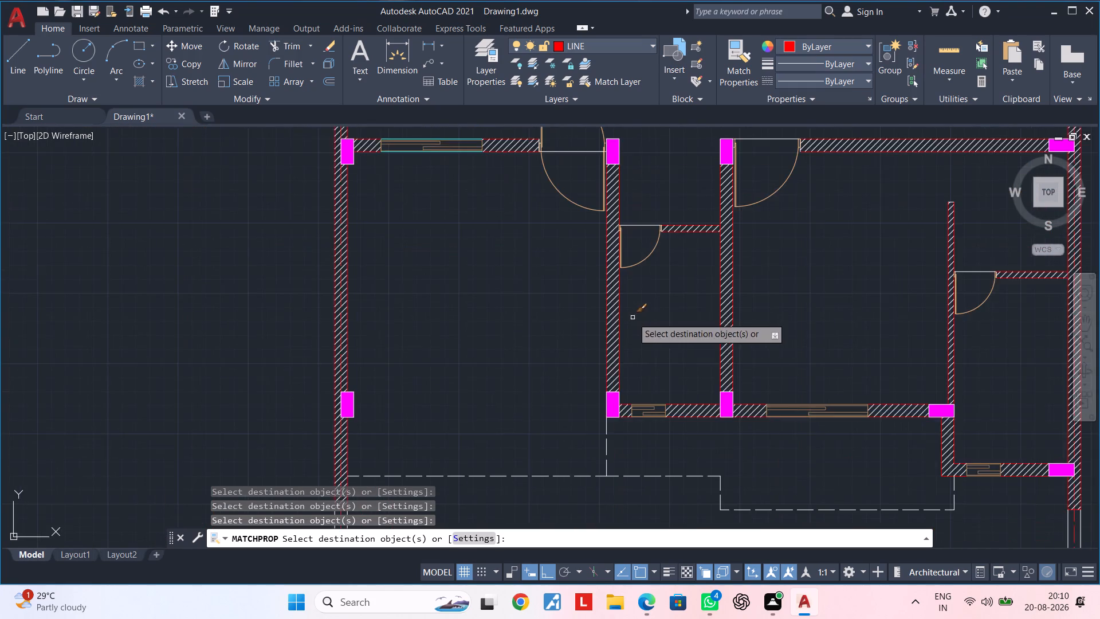
middle_click_drag(645, 324, 593, 193)
scroll(593, 283, "up", 3)
scroll(580, 209, "up", 2)
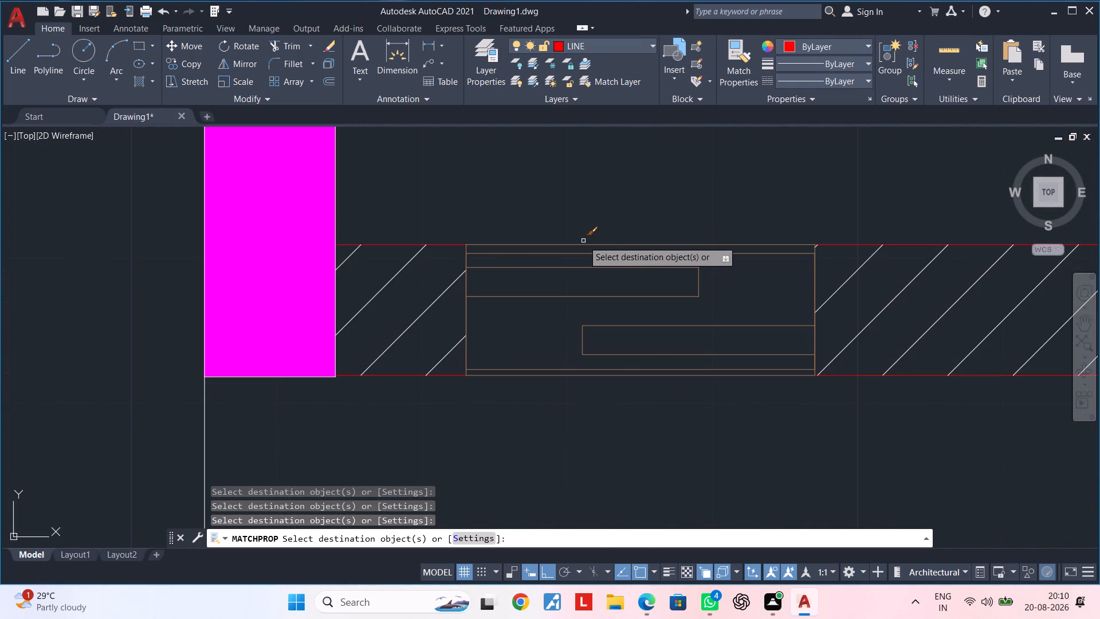
left_click(582, 244)
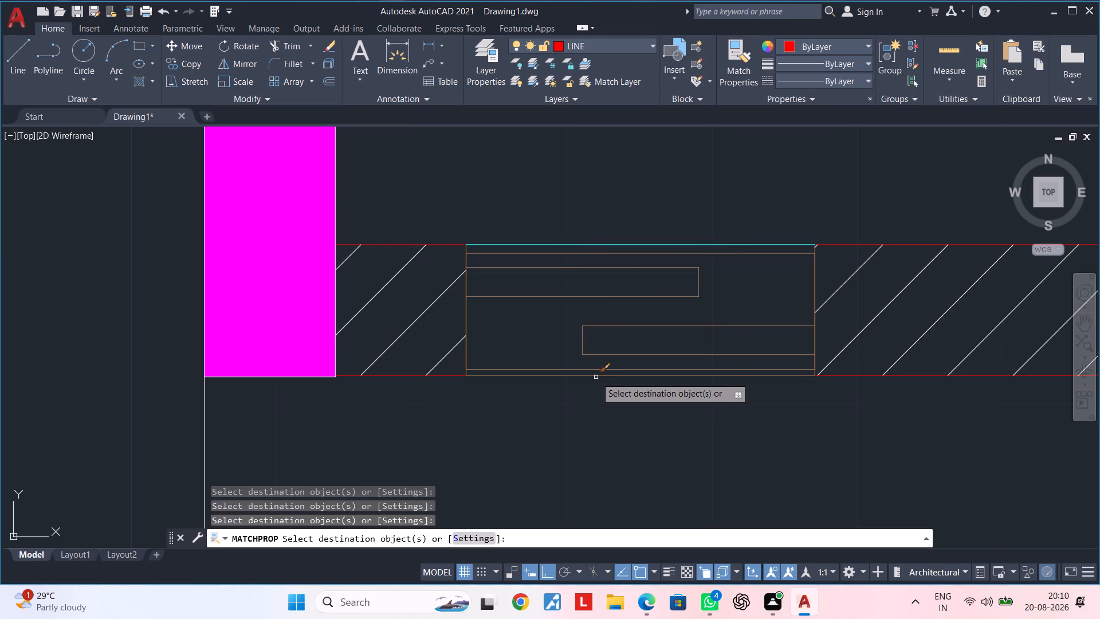
left_click(597, 375)
Match the cyan properties onto the lower and upper outer lines of the wide window in the adjacent lower room's bottom wall.
scroll(761, 402, "down", 2)
middle_click_drag(884, 424, 320, 368)
middle_click_drag(687, 372, 494, 378)
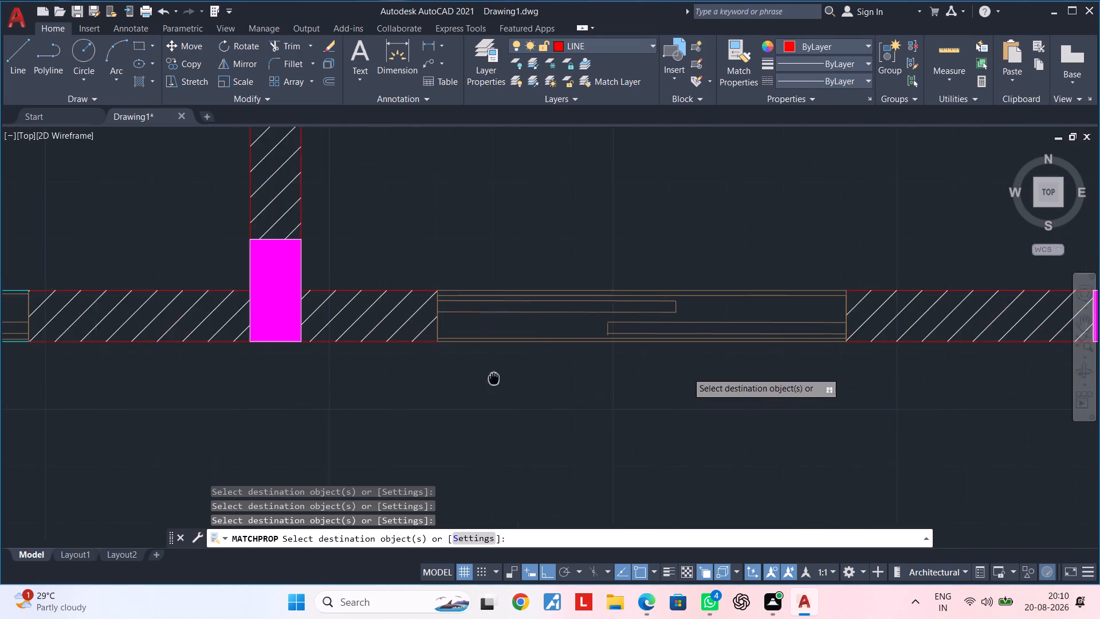
middle_click_drag(494, 378, 492, 378)
scroll(522, 359, "up", 3)
left_click(514, 295)
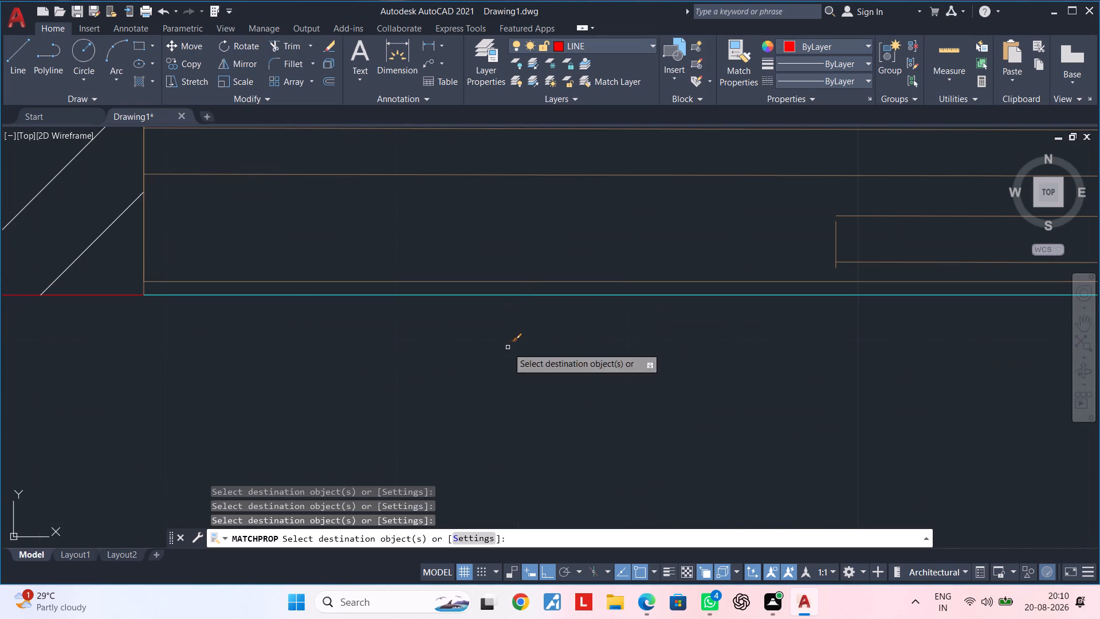
middle_click_drag(506, 364, 467, 482)
scroll(470, 200, "down", 2)
middle_click_drag(470, 210, 450, 286)
scroll(450, 285, "up", 3)
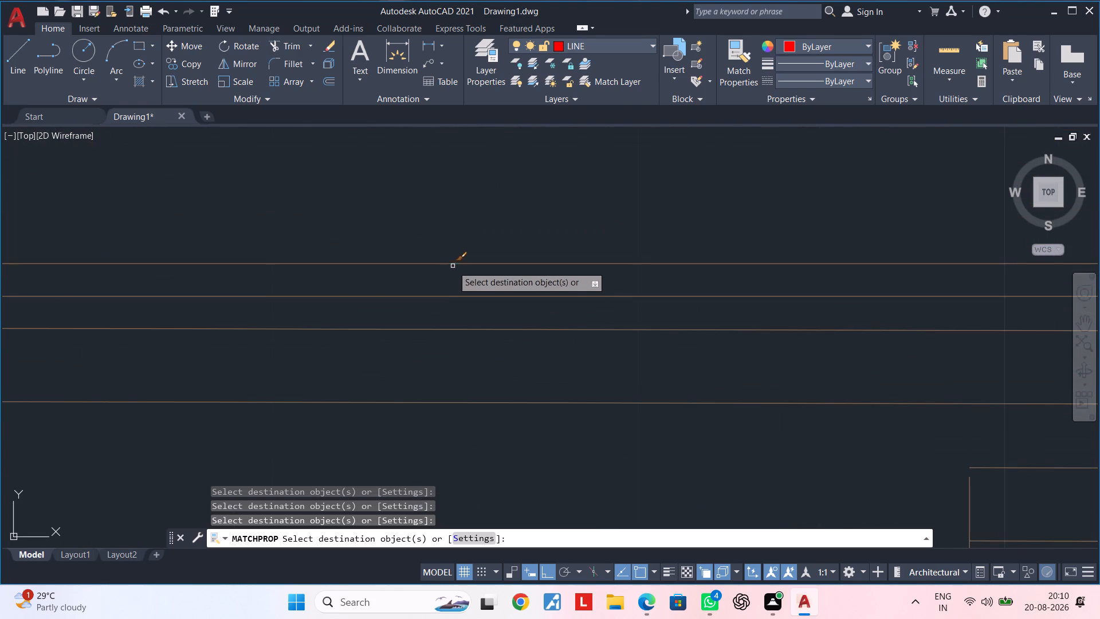
left_click(454, 262)
Match the cyan properties onto the upper and lower outer lines of the small window in the lower-right corner room's bottom wall.
scroll(500, 263, "down", 4)
scroll(726, 300, "down", 2)
middle_click_drag(795, 326, 300, 246)
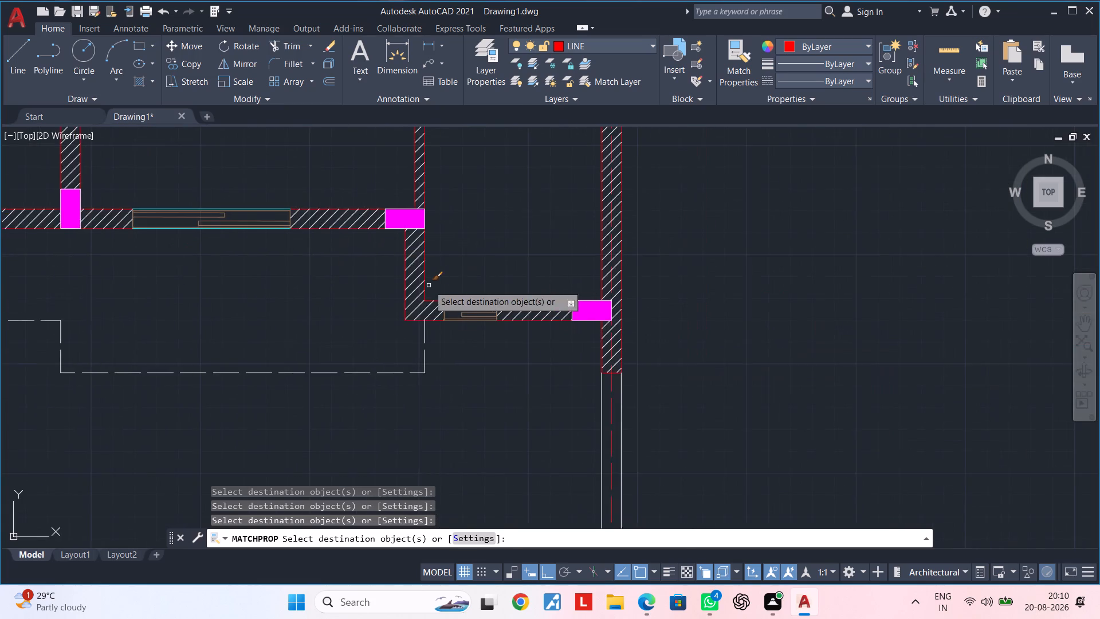
scroll(429, 285, "up", 4)
scroll(605, 376, "up", 2)
left_click(604, 385)
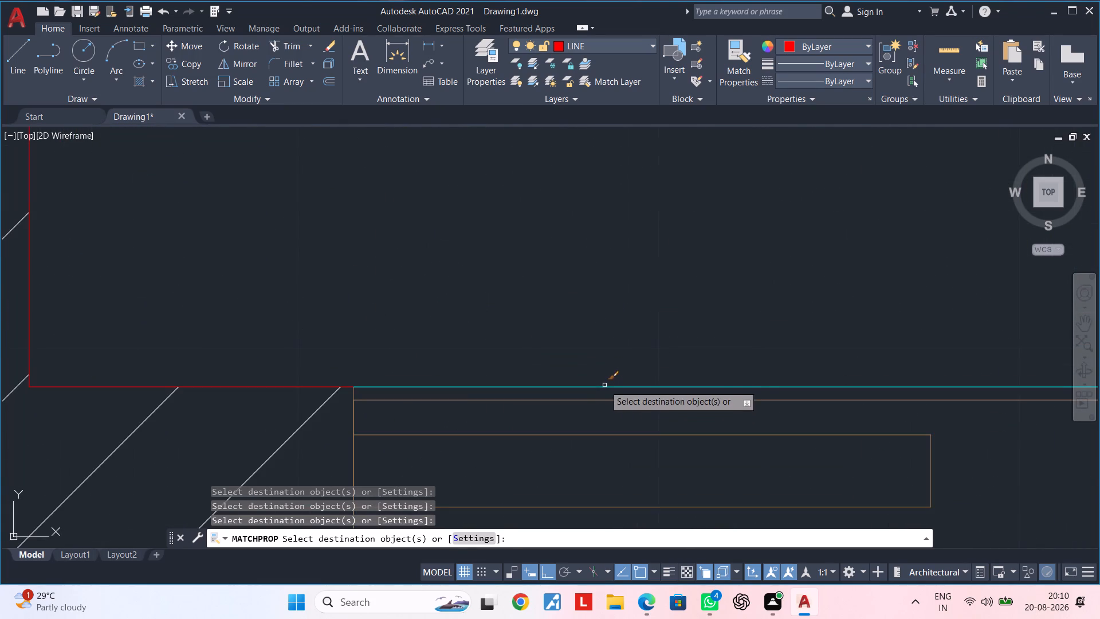
scroll(624, 366, "down", 3)
middle_click_drag(651, 348, 542, 147)
scroll(533, 253, "up", 2)
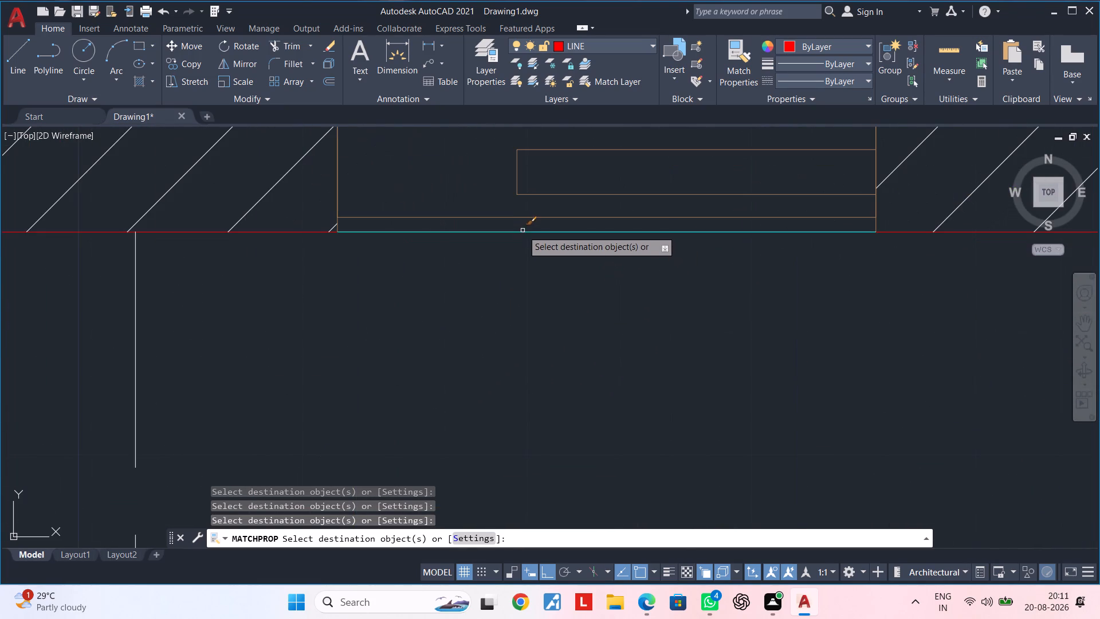
left_click(522, 230)
Match the cyan properties onto the white threshold lines of the four door openings in the lower half of the plan.
scroll(506, 269, "down", 4)
scroll(595, 289, "down", 1)
middle_click_drag(596, 179, 589, 337)
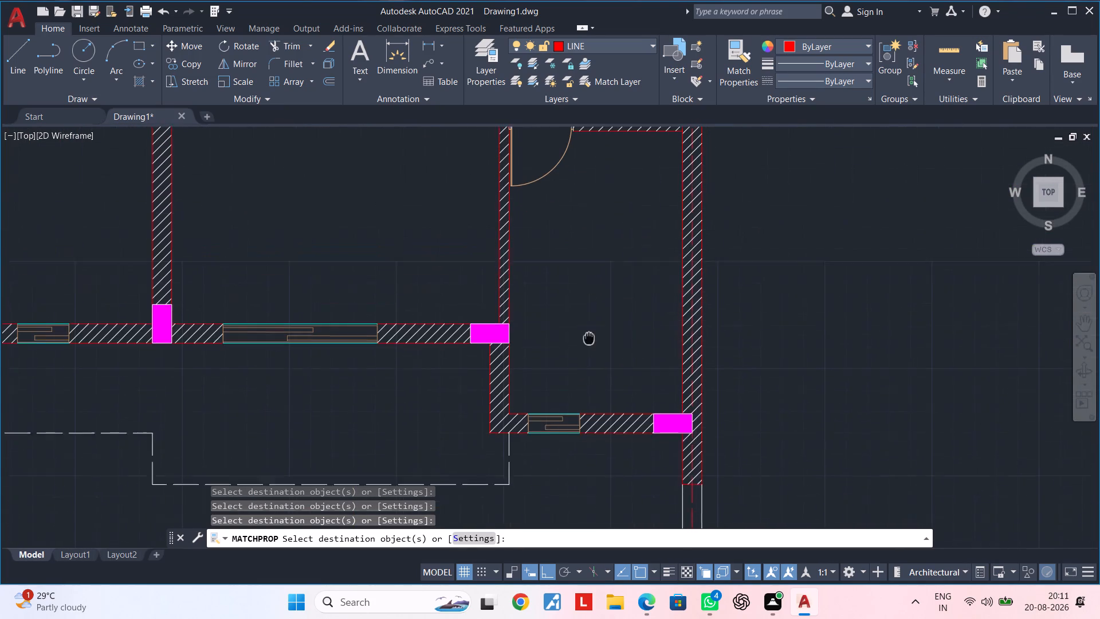
middle_click_drag(589, 337, 589, 378)
middle_click_drag(560, 263, 561, 422)
middle_click_drag(535, 220, 529, 388)
middle_click_drag(517, 359, 611, 364)
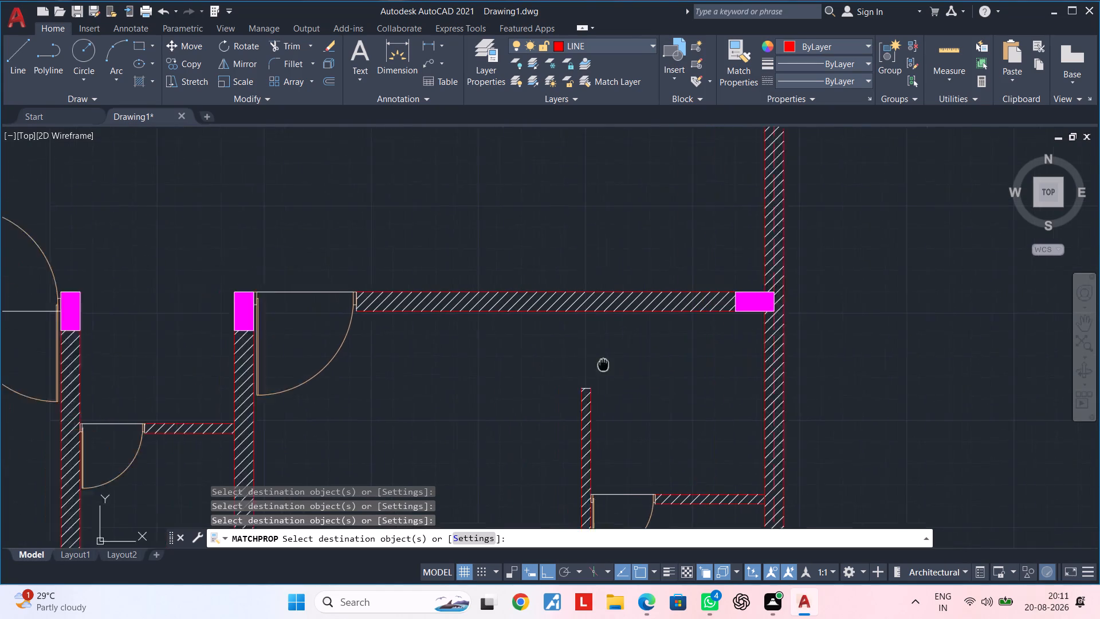
middle_click_drag(611, 364, 646, 363)
left_click(327, 292)
middle_click_drag(351, 347, 528, 318)
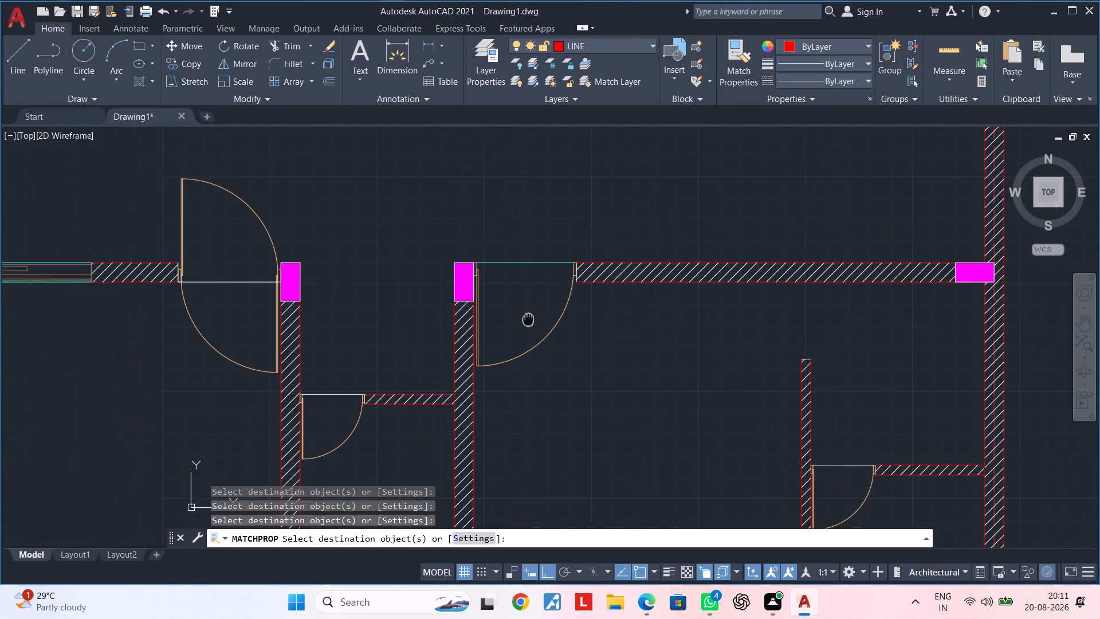
middle_click_drag(528, 318, 531, 318)
left_click(238, 283)
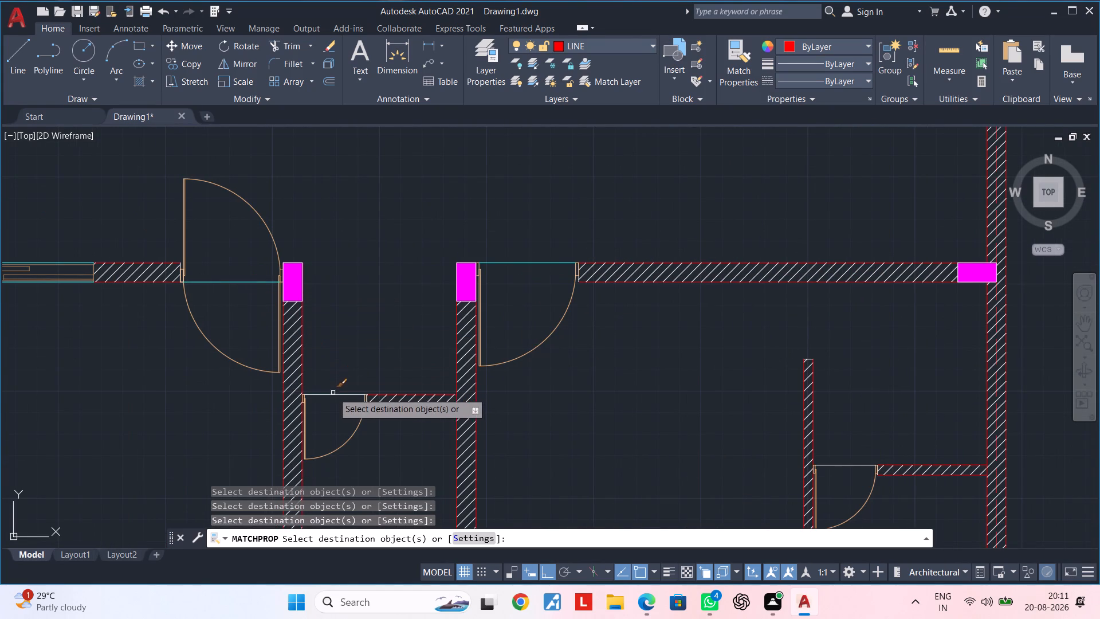
left_click(333, 395)
middle_click_drag(602, 378, 311, 329)
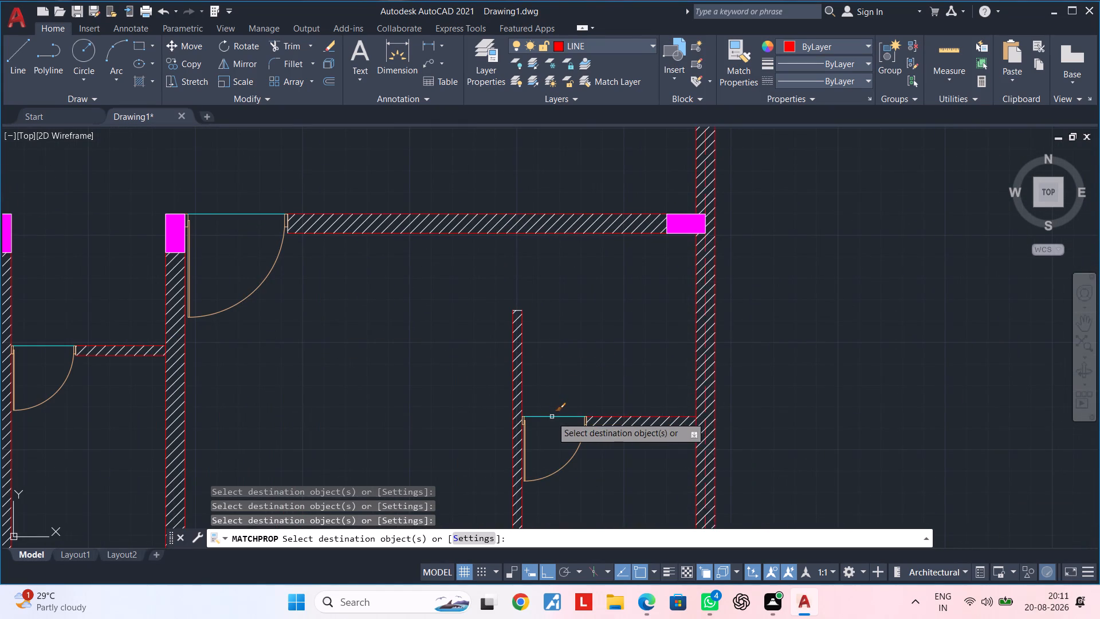
left_click(552, 417)
Match the cyan properties onto the threshold lines of the upper-left room's door, the upper-right inner room's door and the top-wall door.
scroll(380, 336, "down", 2)
middle_click_drag(371, 334, 582, 418)
scroll(395, 223, "up", 3)
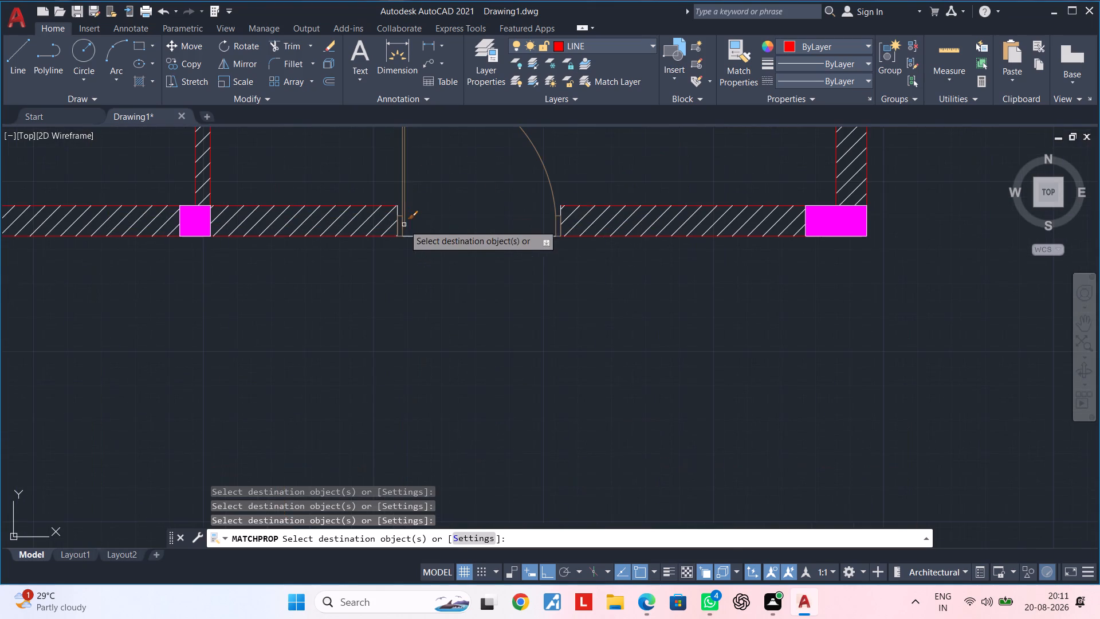
left_click(429, 236)
middle_click_drag(613, 300, 45, 361)
scroll(439, 328, "up", 1)
scroll(405, 296, "down", 1)
scroll(125, 253, "up", 6)
scroll(133, 221, "down", 5)
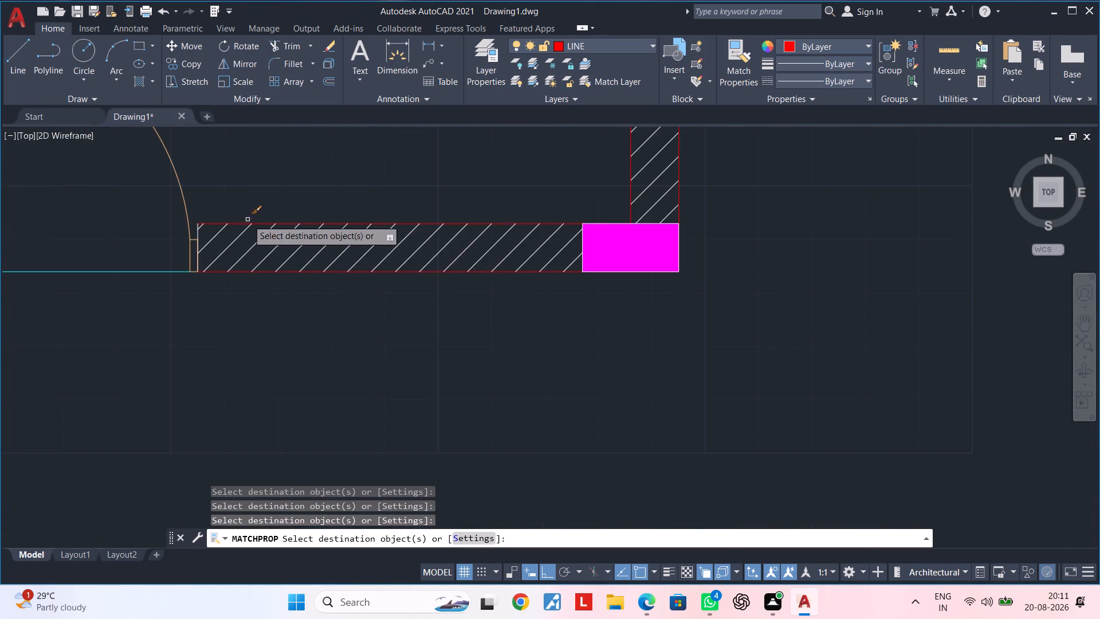
scroll(376, 249, "down", 2)
middle_click_drag(609, 247, 342, 412)
scroll(500, 335, "up", 2)
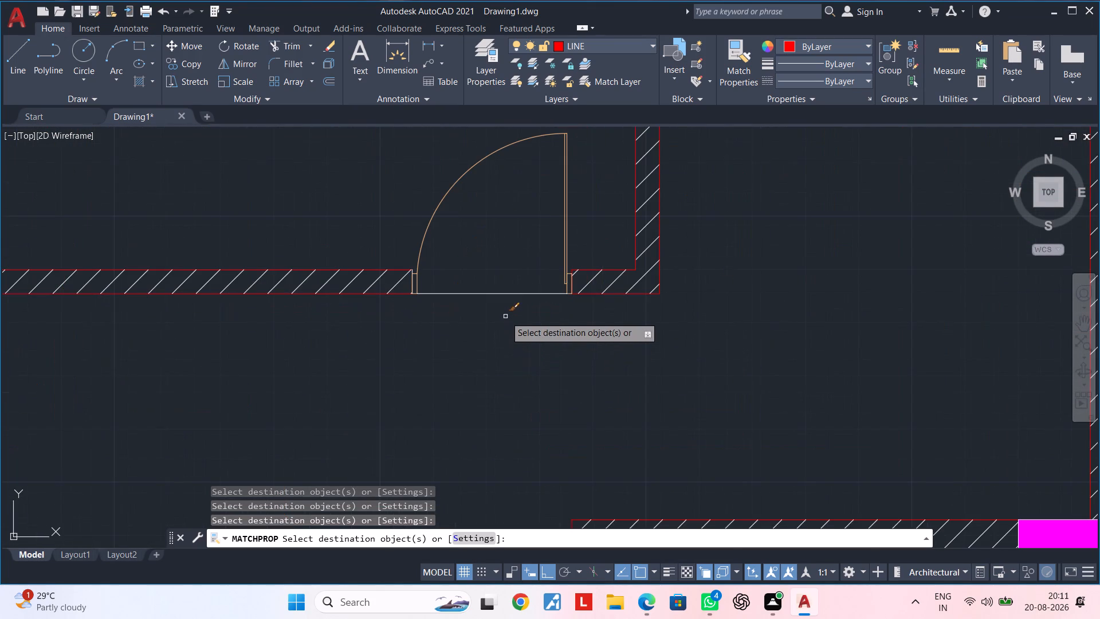
left_click(504, 292)
scroll(656, 271, "down", 2)
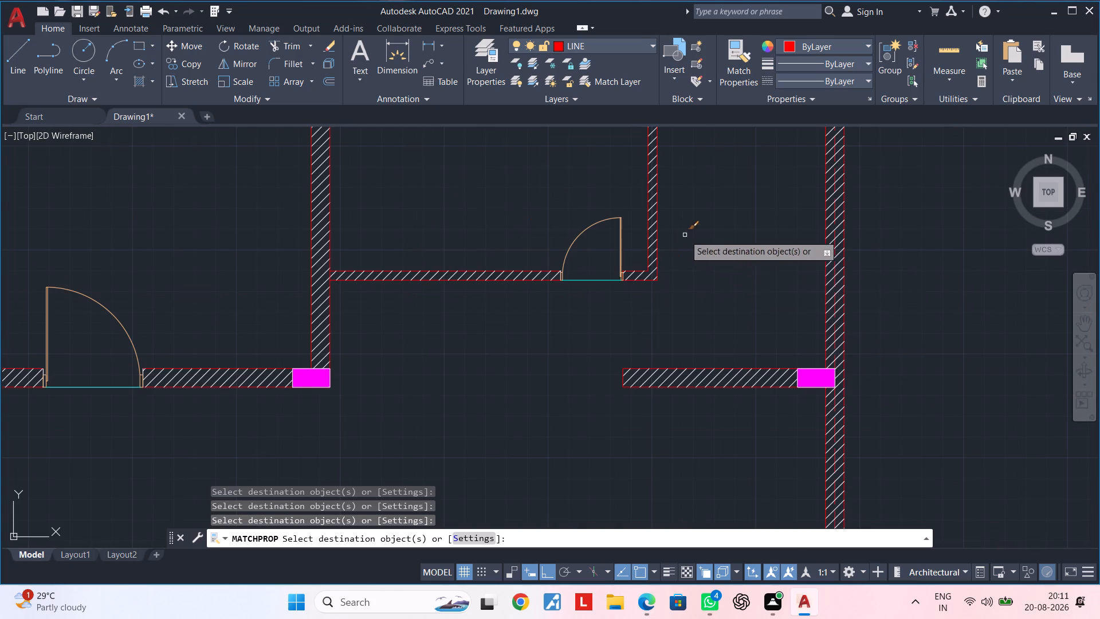
middle_click_drag(685, 235, 677, 513)
left_click(675, 304)
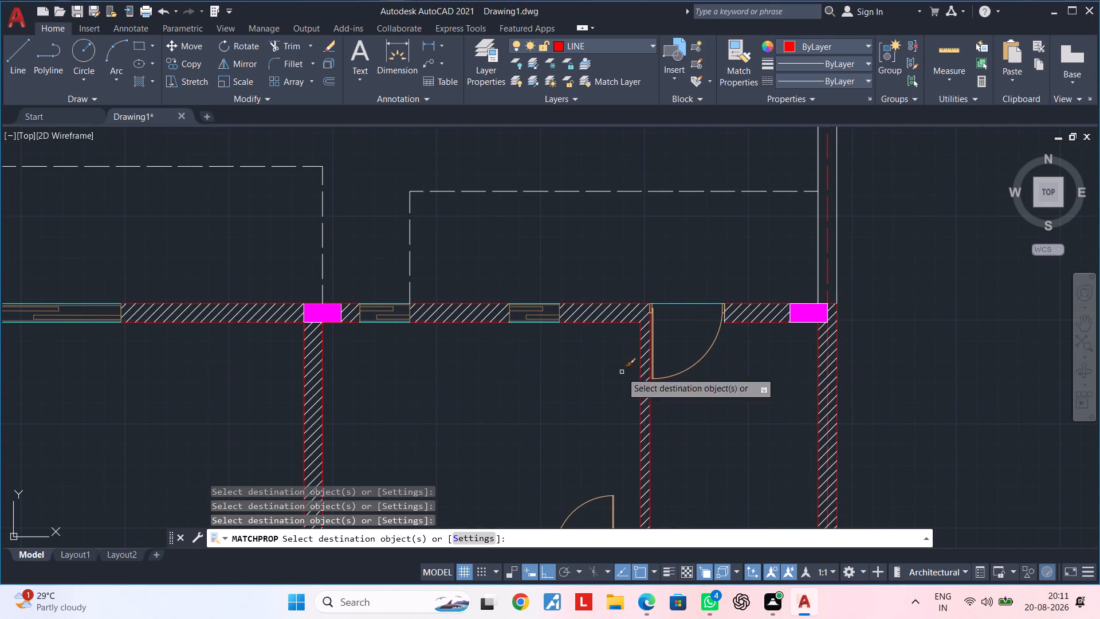
middle_click_drag(367, 370, 501, 359)
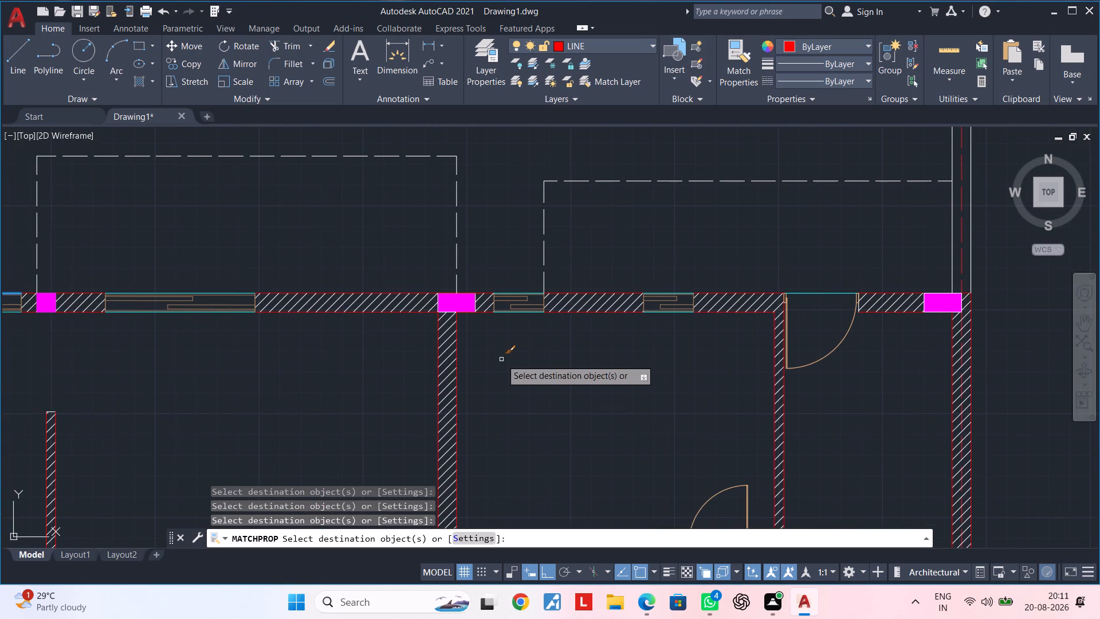
key("Escape")
key("Escape")
key("Escape")
key("Escape")
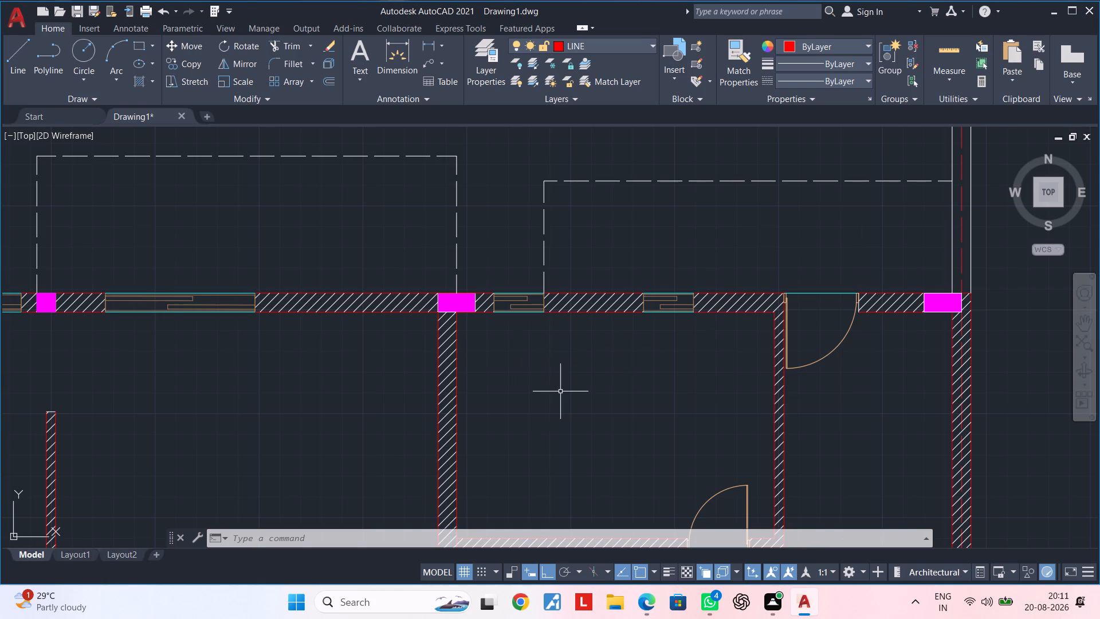
Examine the recoloured doors and windows across the plan, plus the dashed outlines and columns along the lower rooms.
middle_click_drag(561, 391, 729, 311)
scroll(717, 331, "down", 3)
middle_click_drag(669, 348, 643, 194)
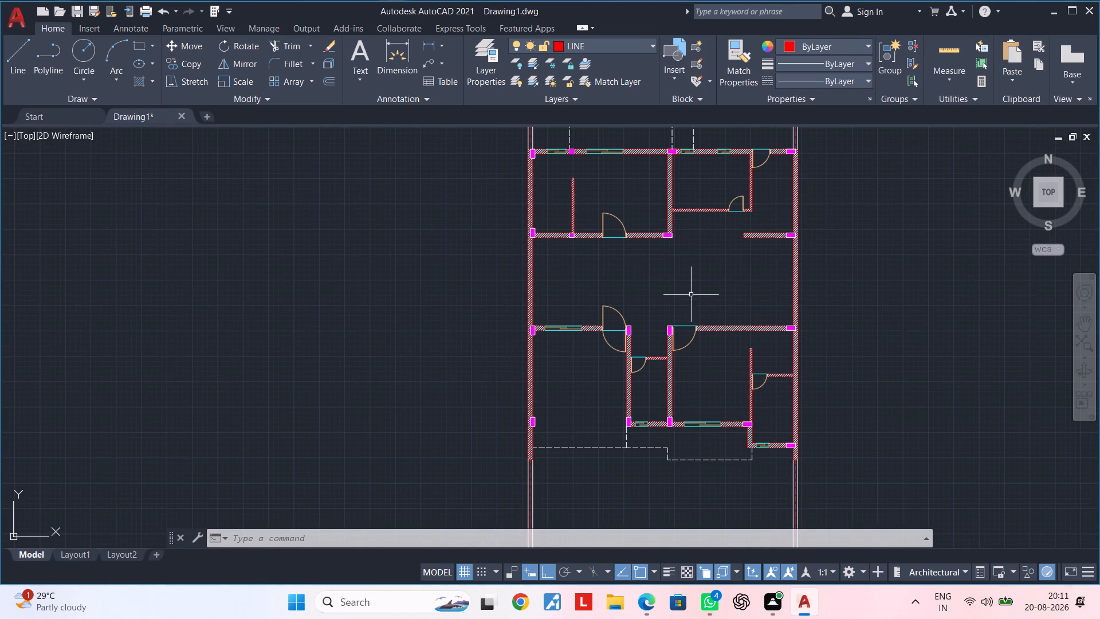
middle_click_drag(689, 288, 577, 270)
key("Escape")
key("Escape")
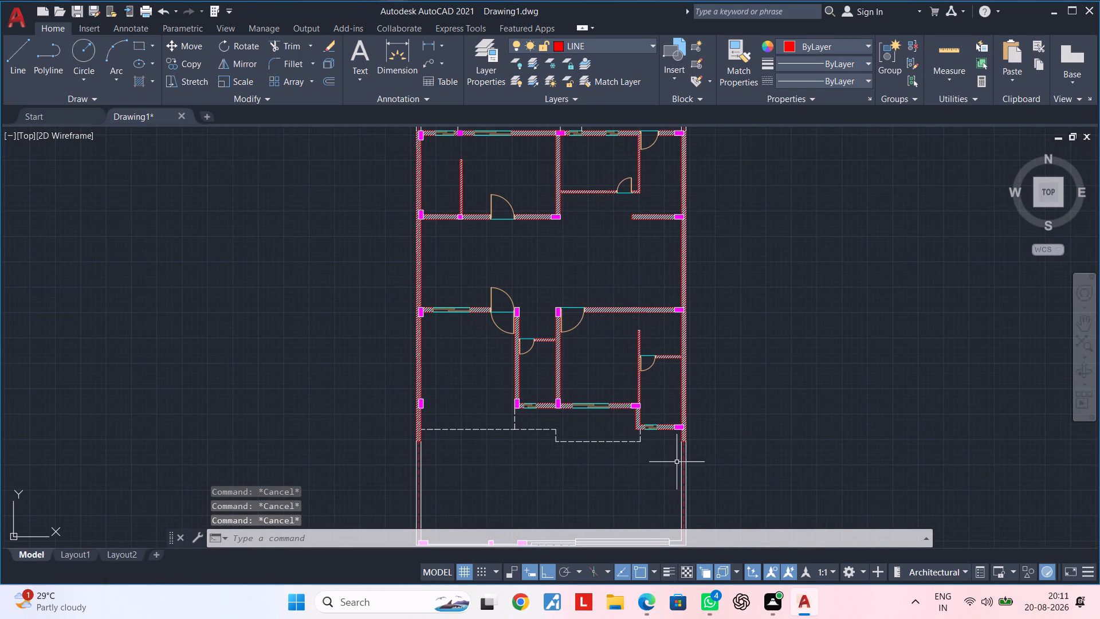
scroll(683, 452, "up", 5)
middle_click_drag(544, 452, 845, 419)
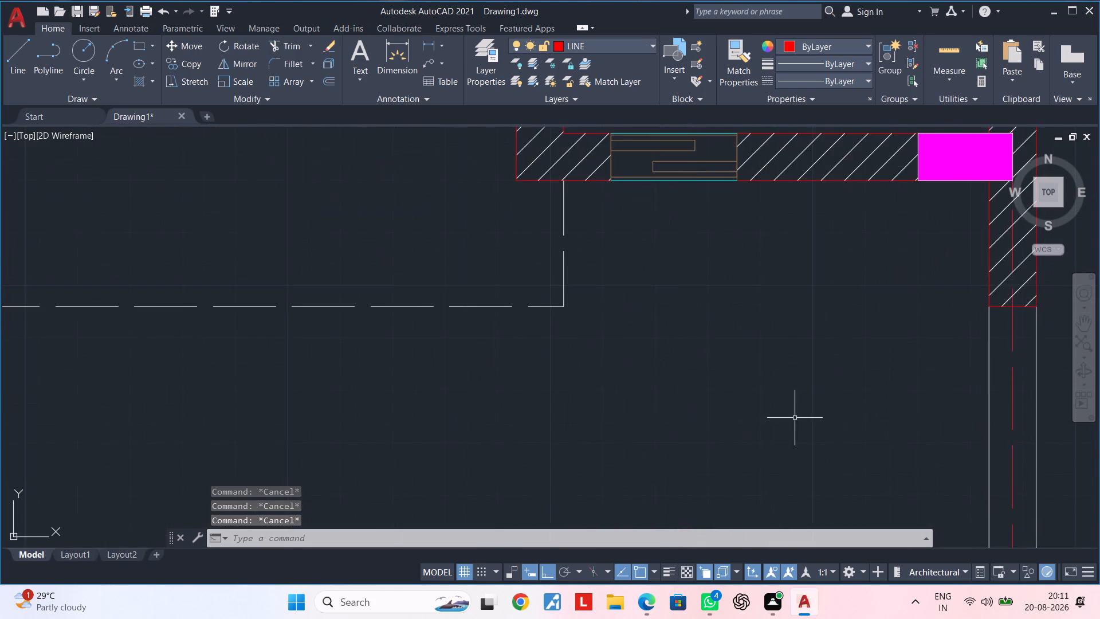
scroll(735, 411, "down", 2)
middle_click_drag(634, 416, 894, 381)
middle_click_drag(488, 395, 863, 384)
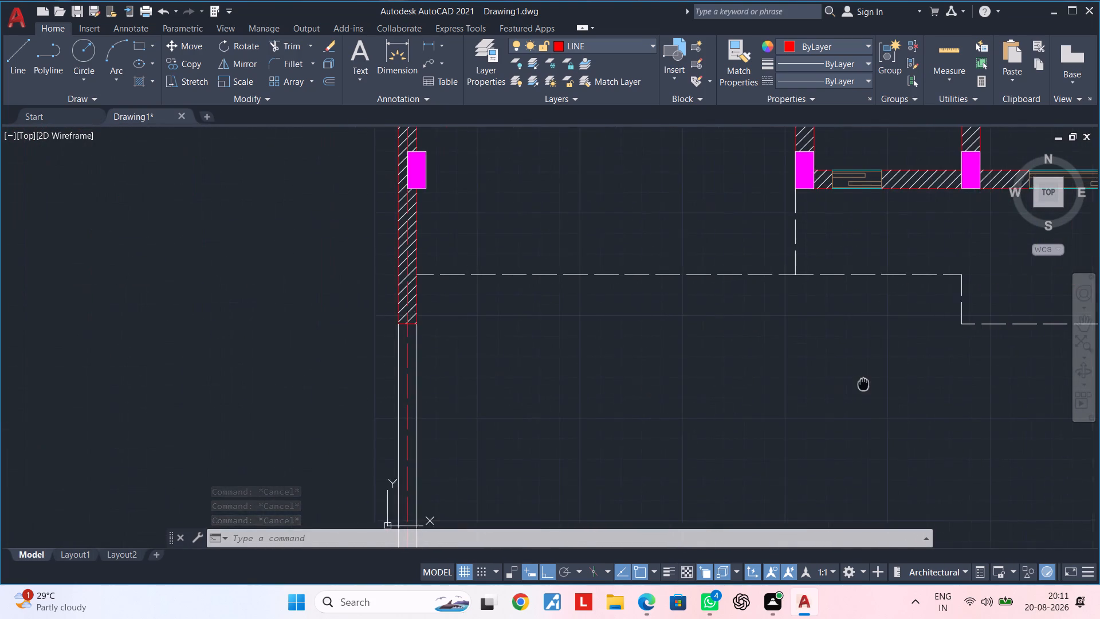
middle_click_drag(863, 384, 864, 384)
scroll(616, 387, "down", 1)
middle_click_drag(611, 390, 395, 483)
scroll(383, 320, "up", 1)
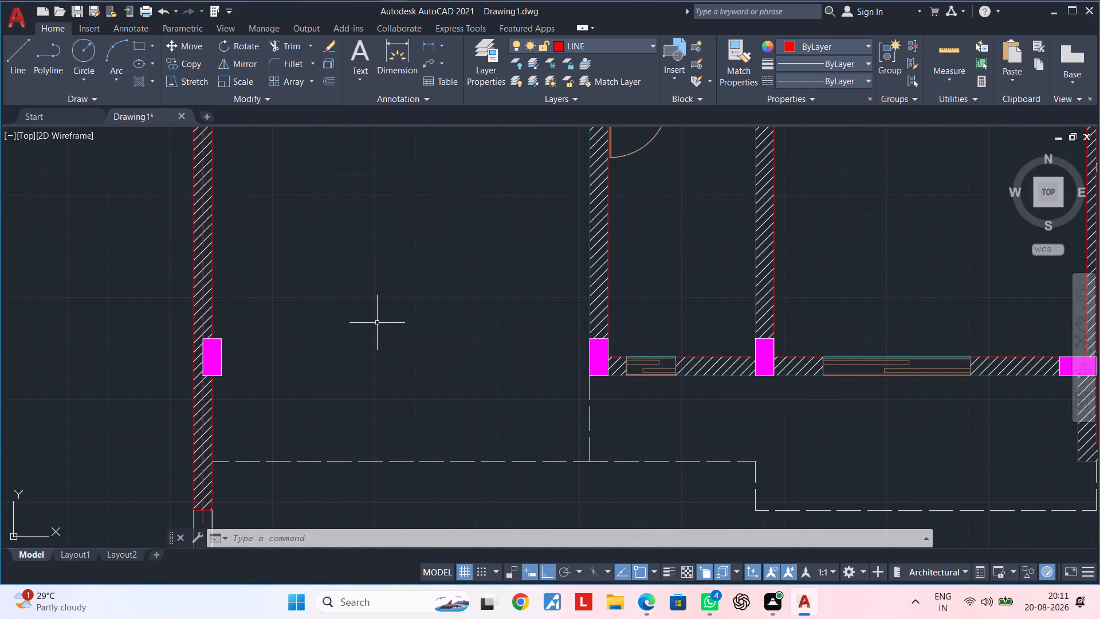
middle_click_drag(418, 287, 394, 323)
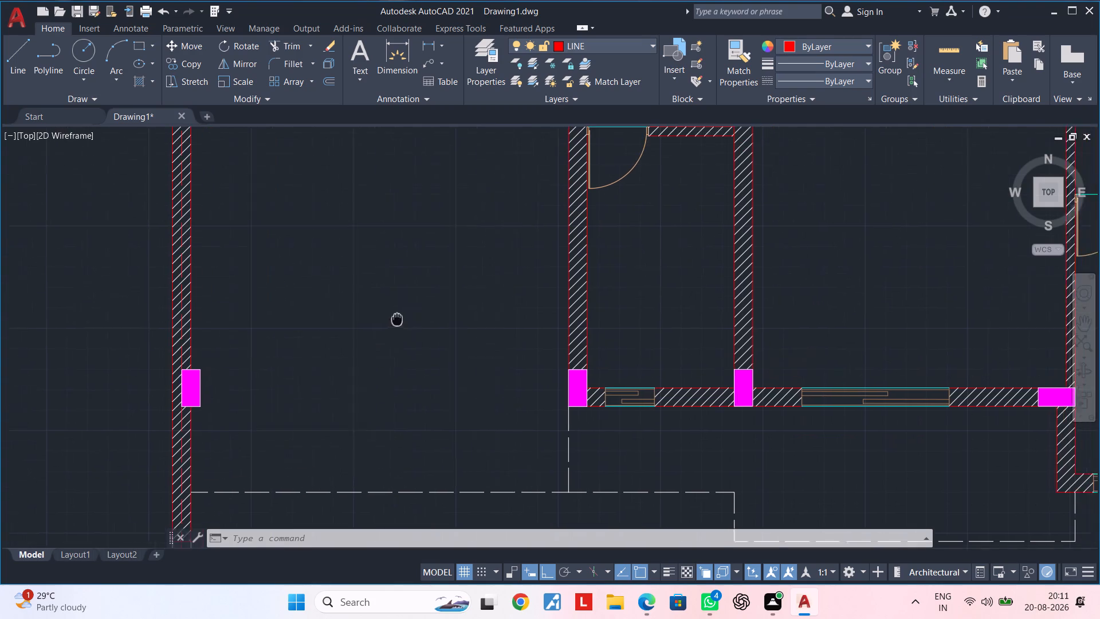
middle_click_drag(394, 323, 356, 362)
key("Escape")
key("Escape")
key("Escape")
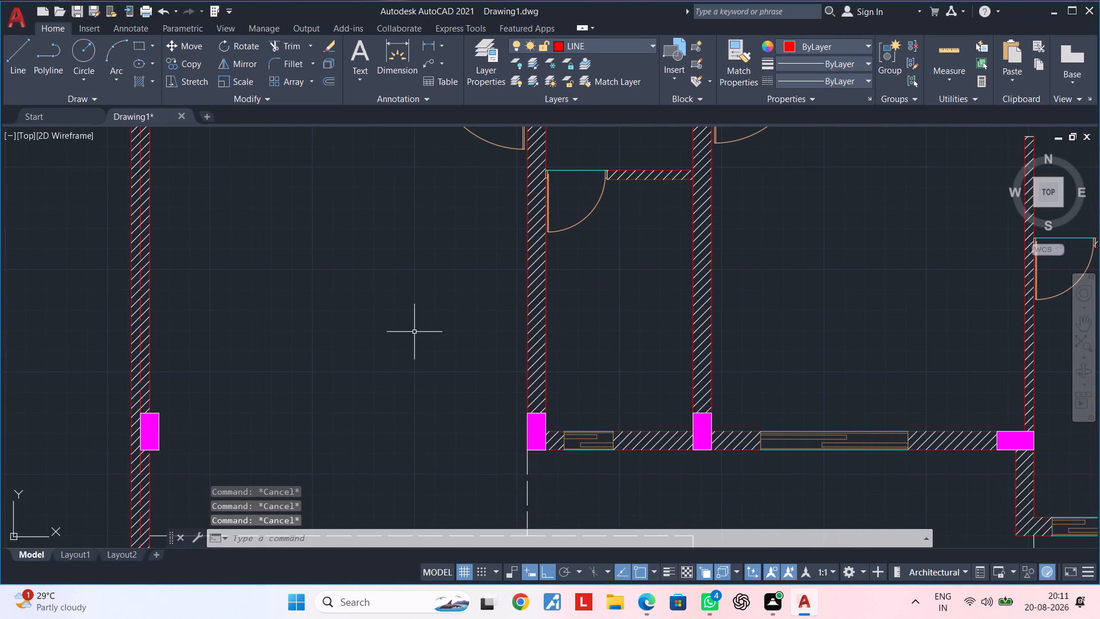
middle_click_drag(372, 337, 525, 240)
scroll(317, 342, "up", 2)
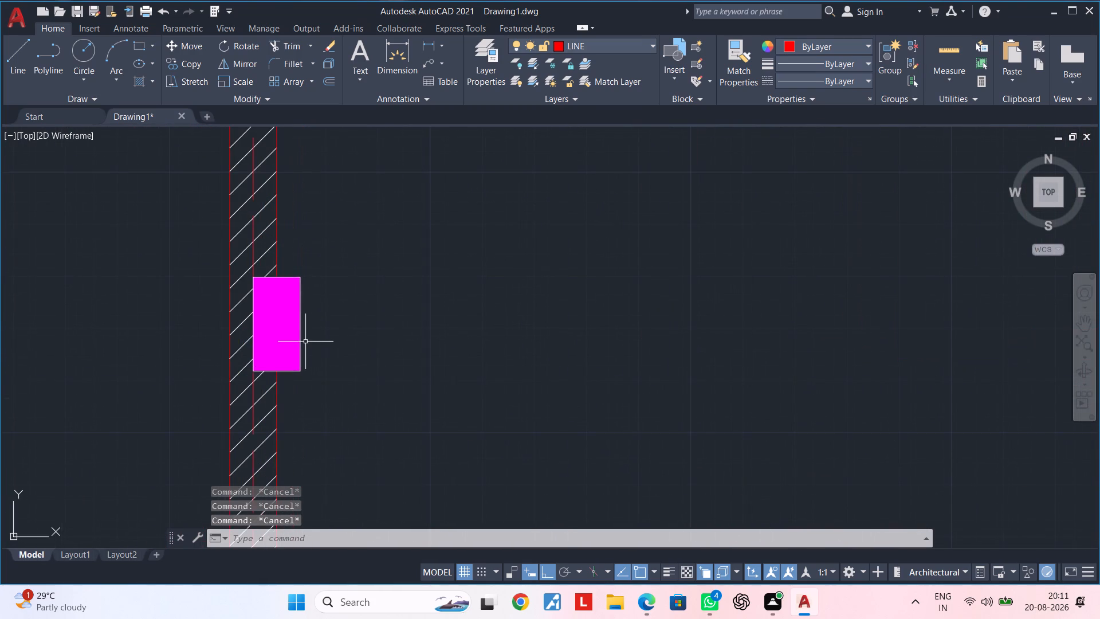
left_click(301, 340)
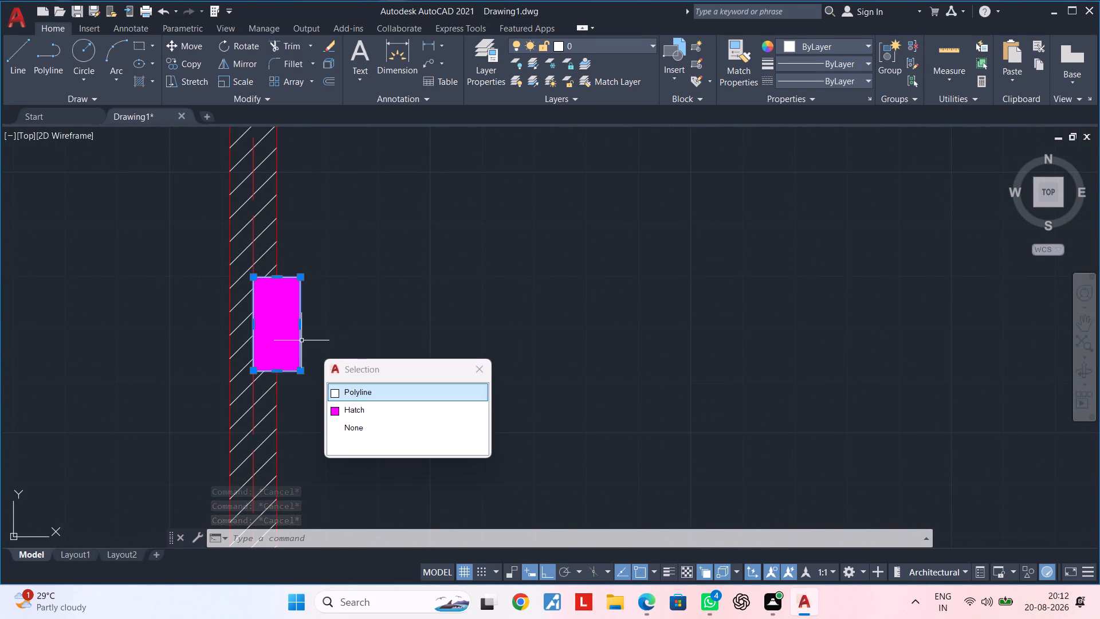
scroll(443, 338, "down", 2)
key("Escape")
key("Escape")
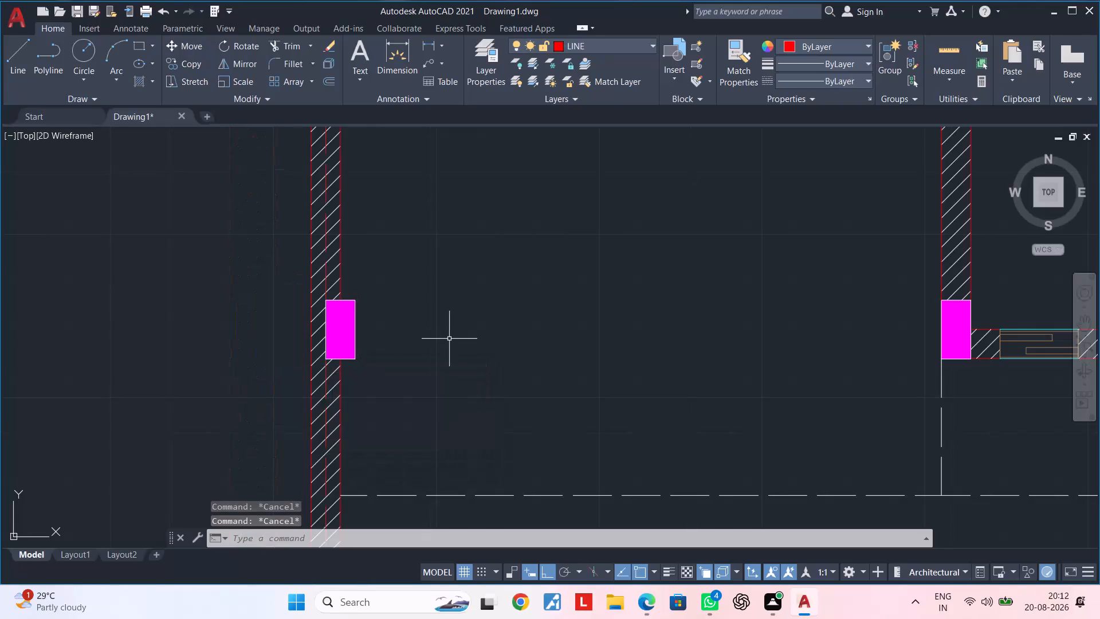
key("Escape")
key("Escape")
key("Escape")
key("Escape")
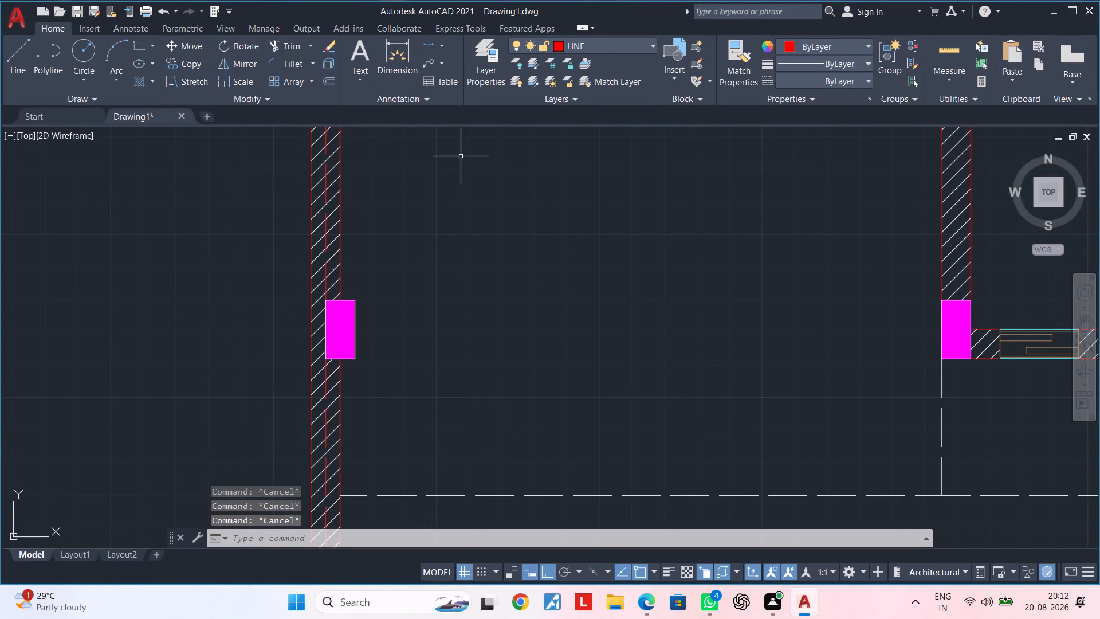
Create a new layer, make it current and name it Column.
left_click(479, 56)
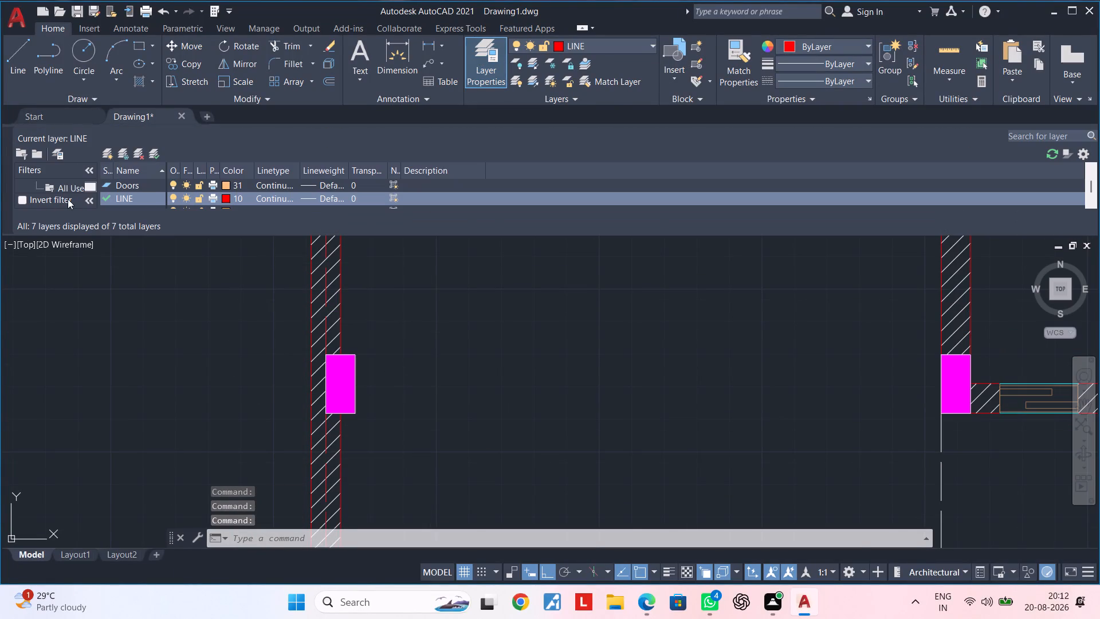
left_click(124, 157)
left_click_drag(155, 197, 99, 195)
left_click(97, 195)
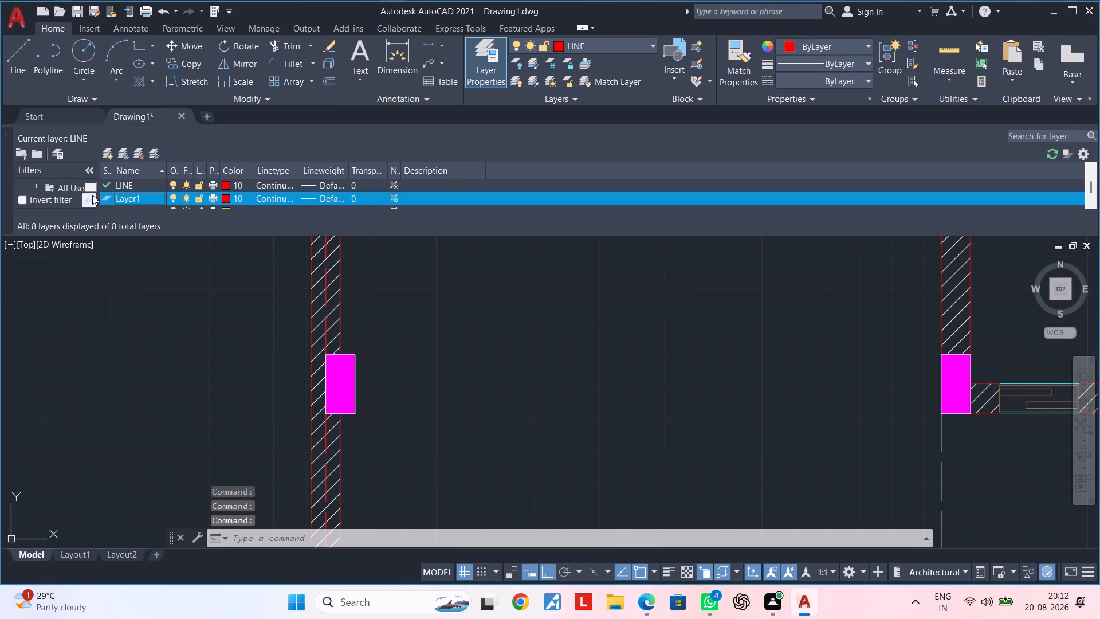
triple_click(148, 196)
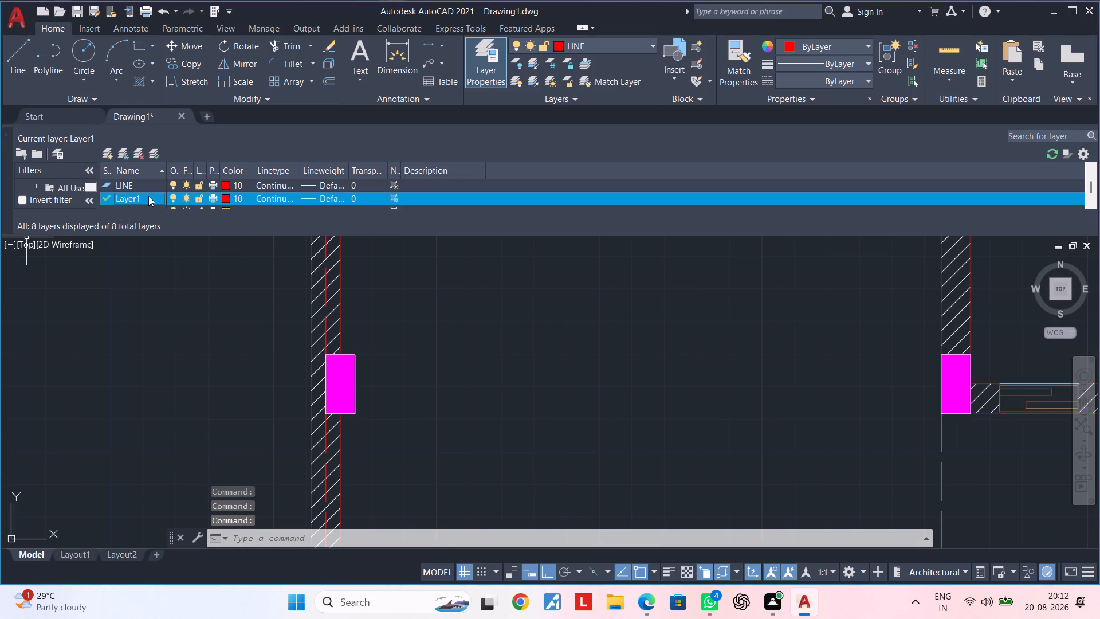
left_click(148, 196)
triple_click(148, 196)
triple_click(148, 196)
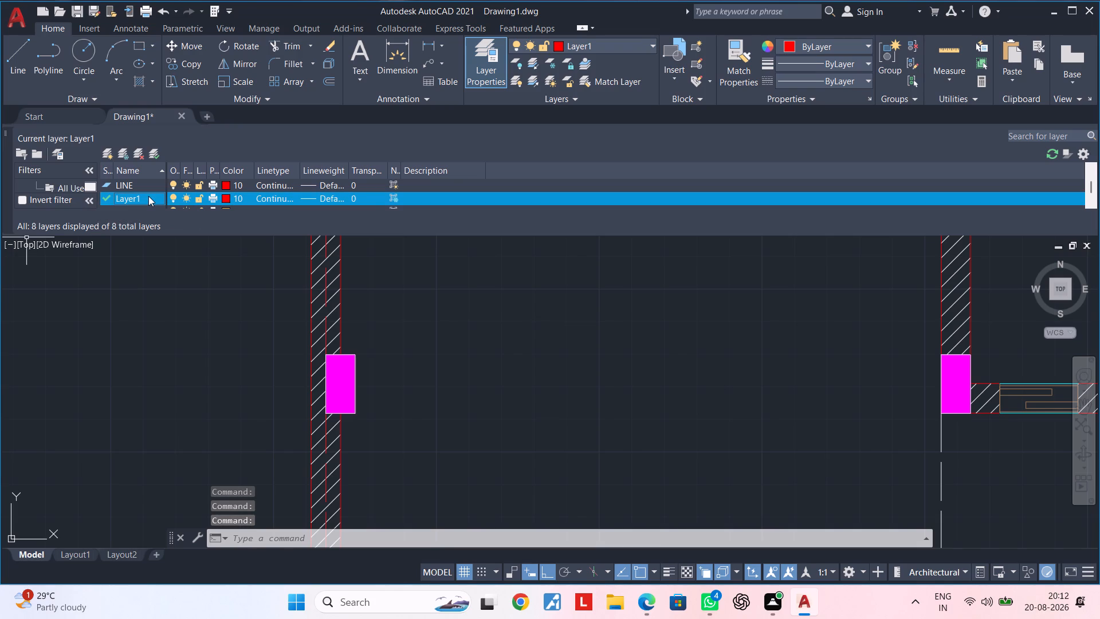
double_click(148, 196)
triple_click(144, 198)
left_click(143, 198)
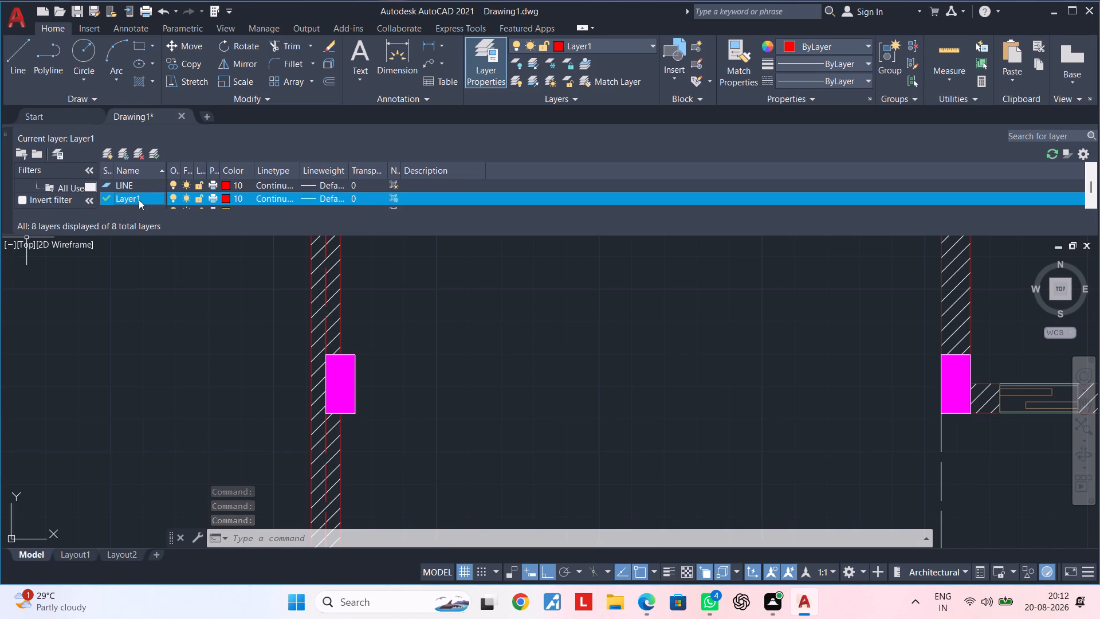
triple_click(139, 199)
left_click(139, 199)
triple_click(139, 199)
double_click(139, 199)
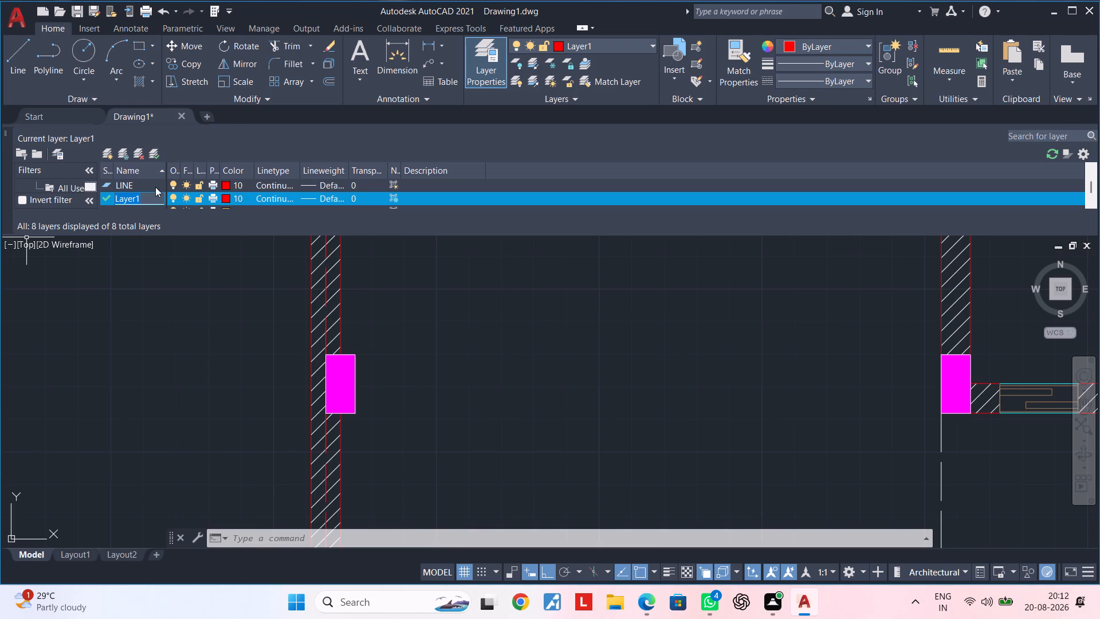
key("BackSpace")
type("Column")
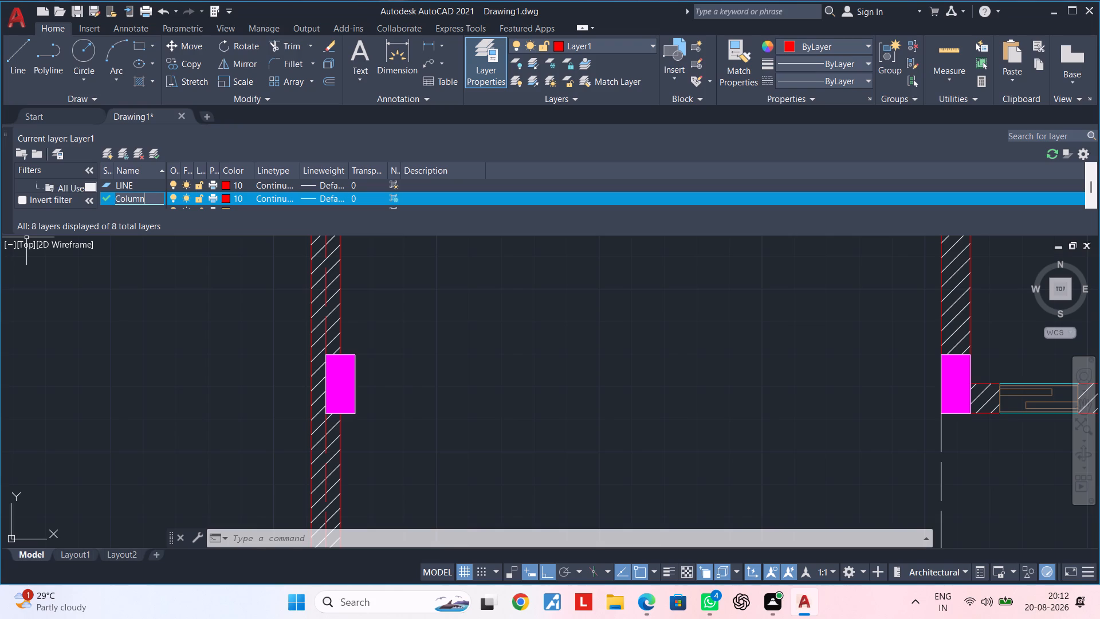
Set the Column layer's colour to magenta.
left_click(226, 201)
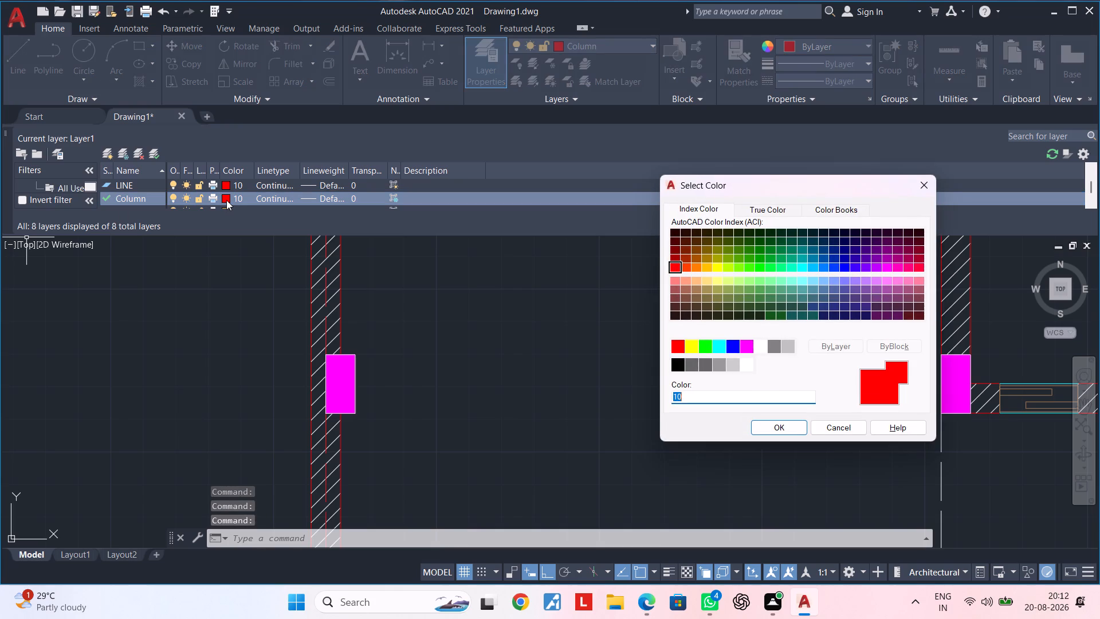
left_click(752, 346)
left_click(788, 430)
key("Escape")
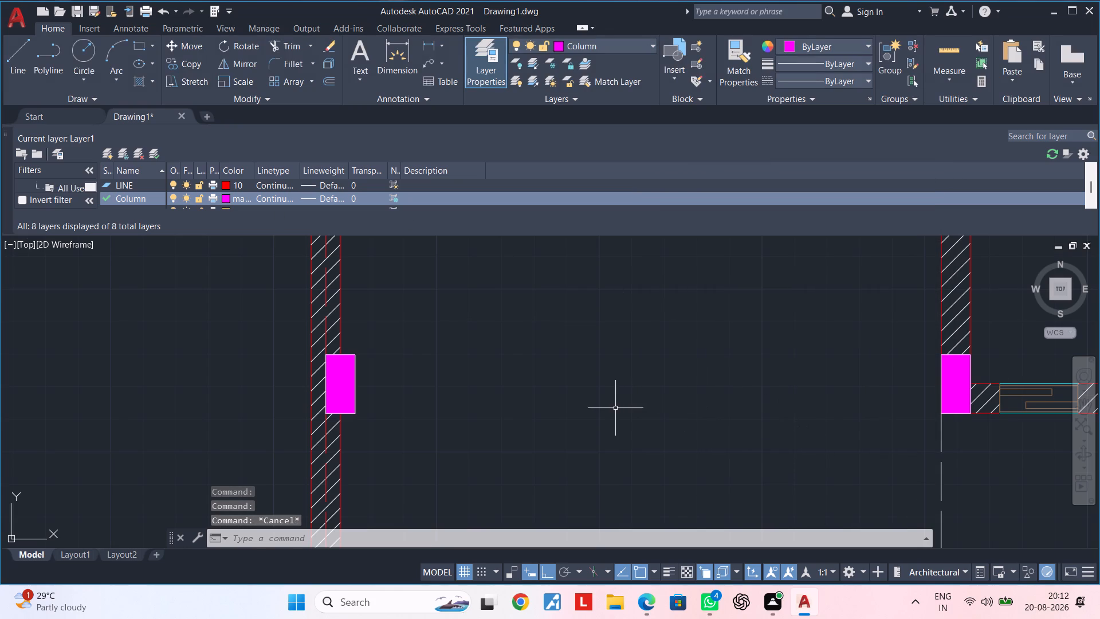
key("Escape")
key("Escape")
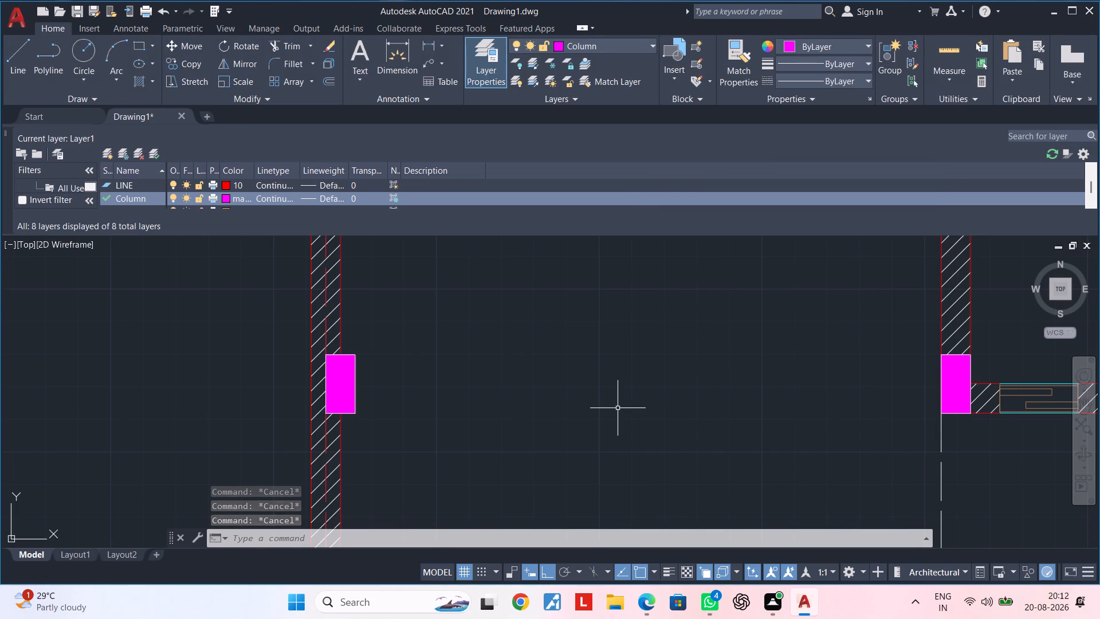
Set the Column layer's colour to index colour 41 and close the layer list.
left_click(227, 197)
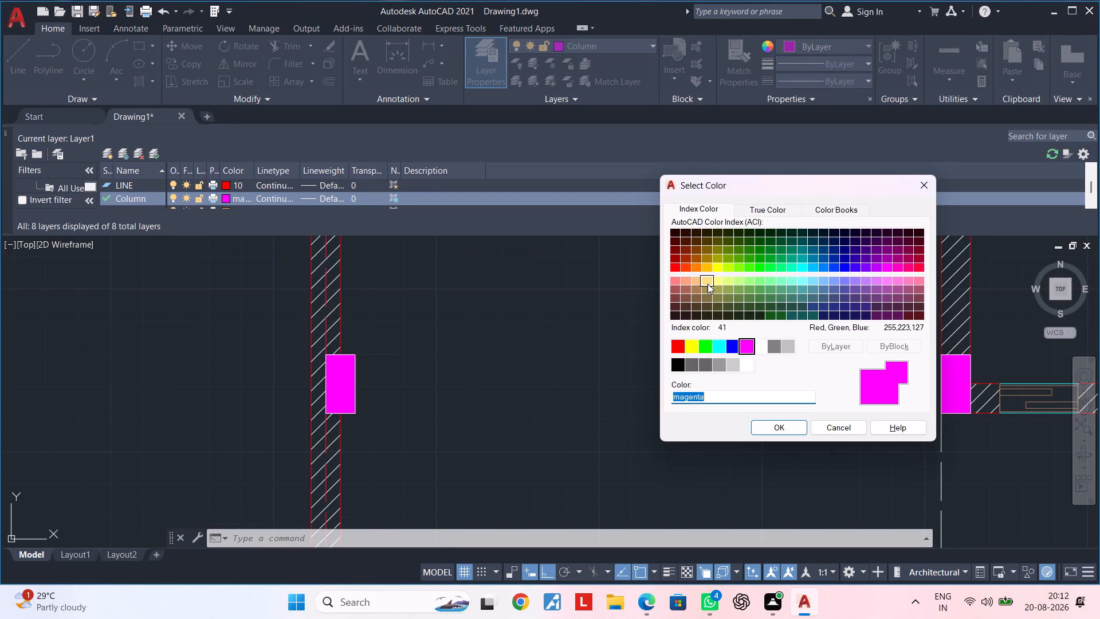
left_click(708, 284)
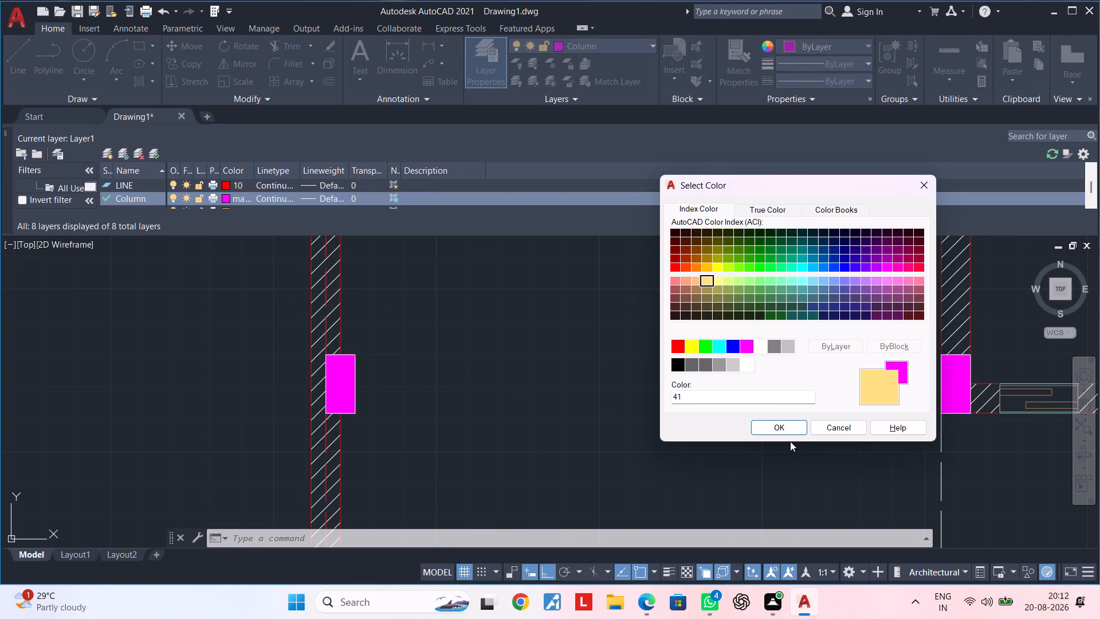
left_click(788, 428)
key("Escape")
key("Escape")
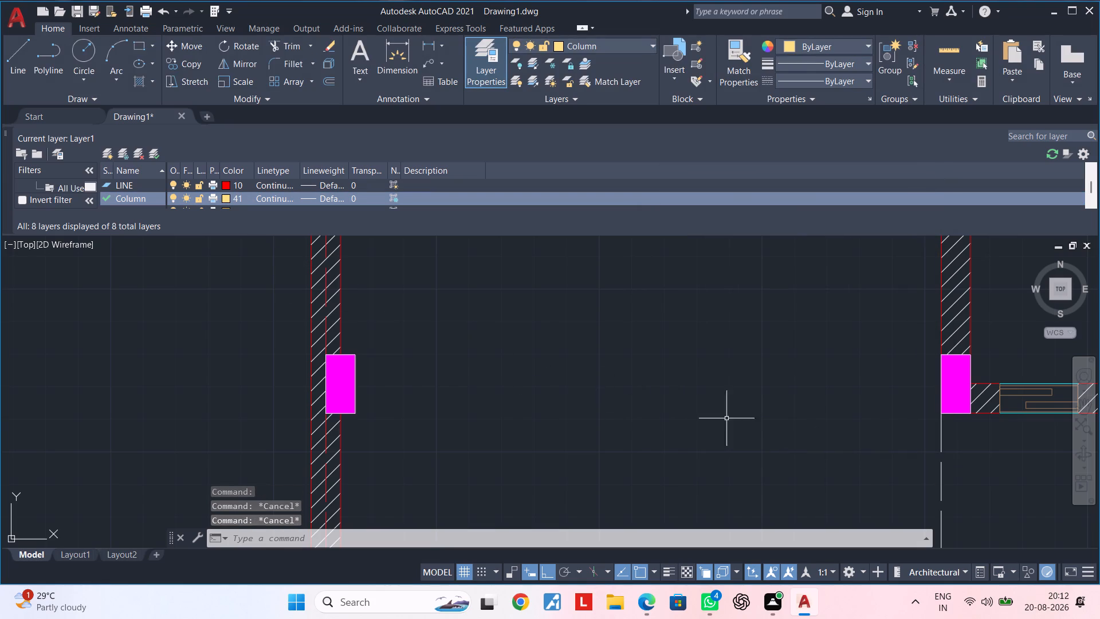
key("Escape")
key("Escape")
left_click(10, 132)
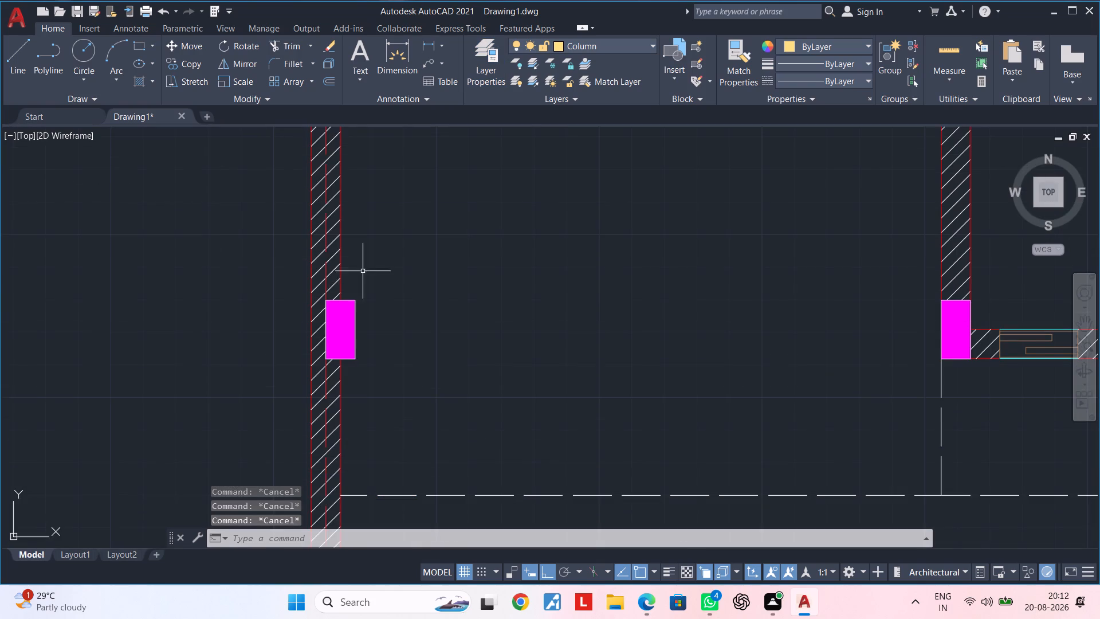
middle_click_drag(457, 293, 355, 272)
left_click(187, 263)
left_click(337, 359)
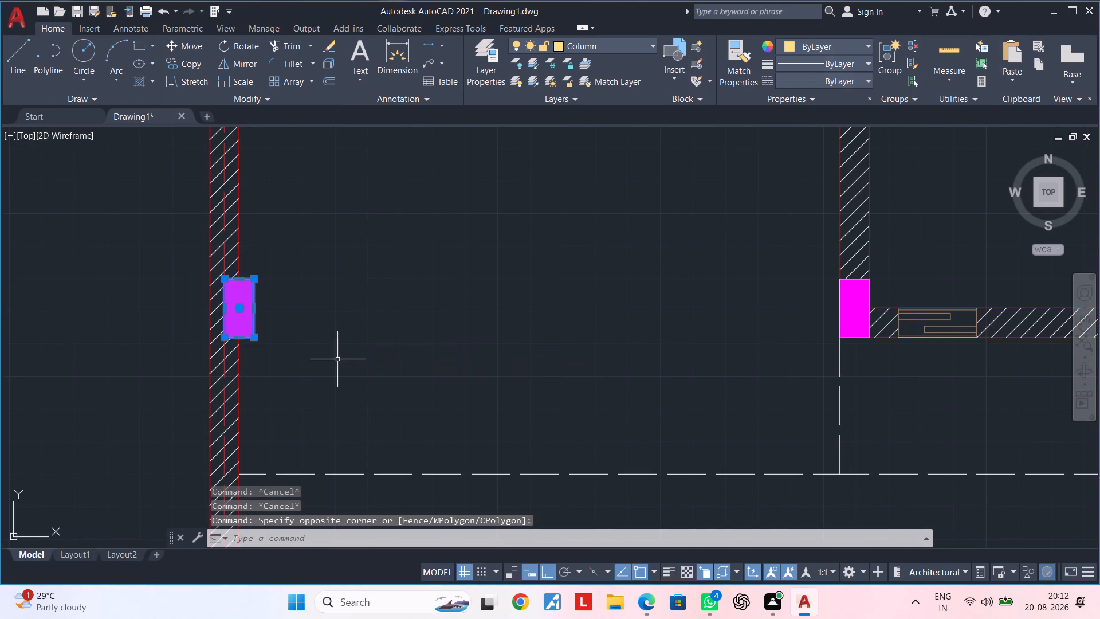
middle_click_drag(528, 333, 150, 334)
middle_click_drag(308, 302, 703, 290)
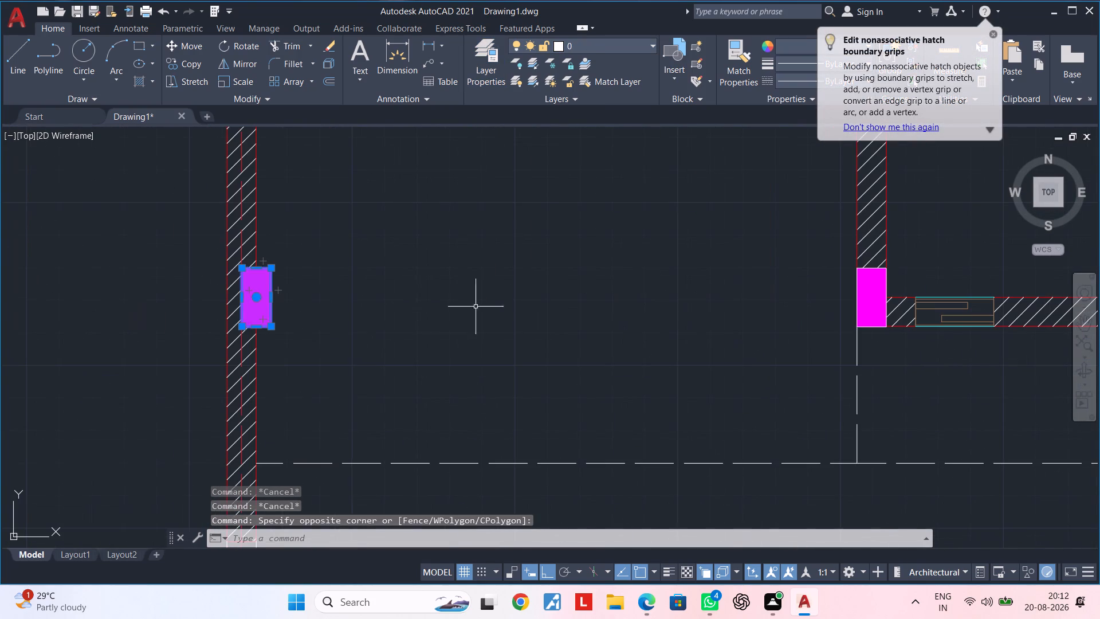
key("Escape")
Set the Column layer's colour to magenta and assign the left wall column's outline polyline to that layer.
scroll(274, 296, "up", 1)
left_click(270, 296)
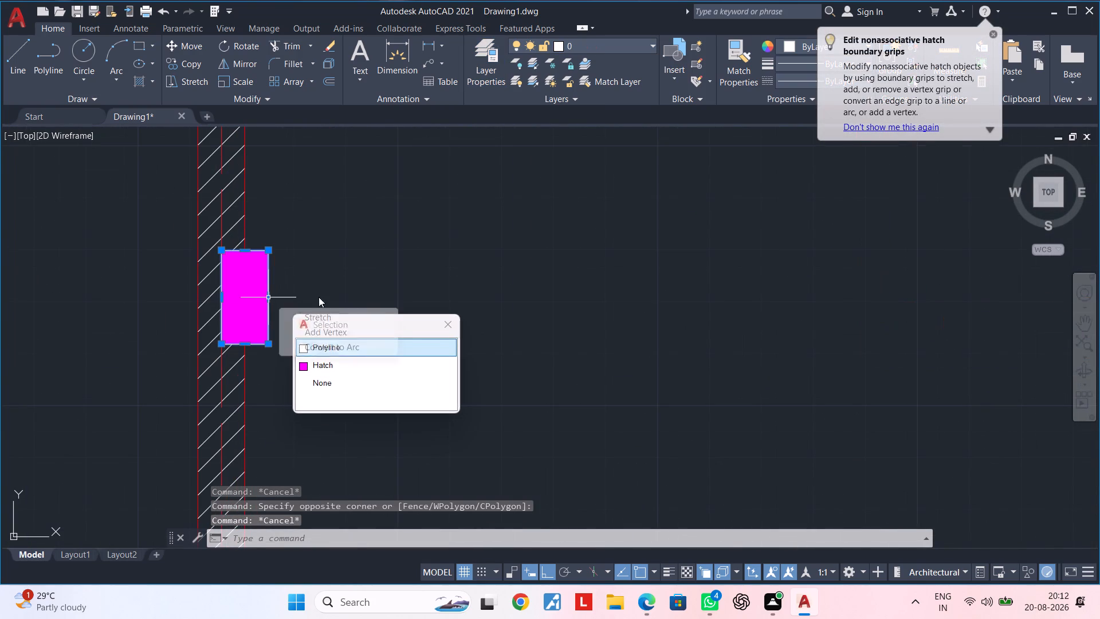
left_click(390, 340)
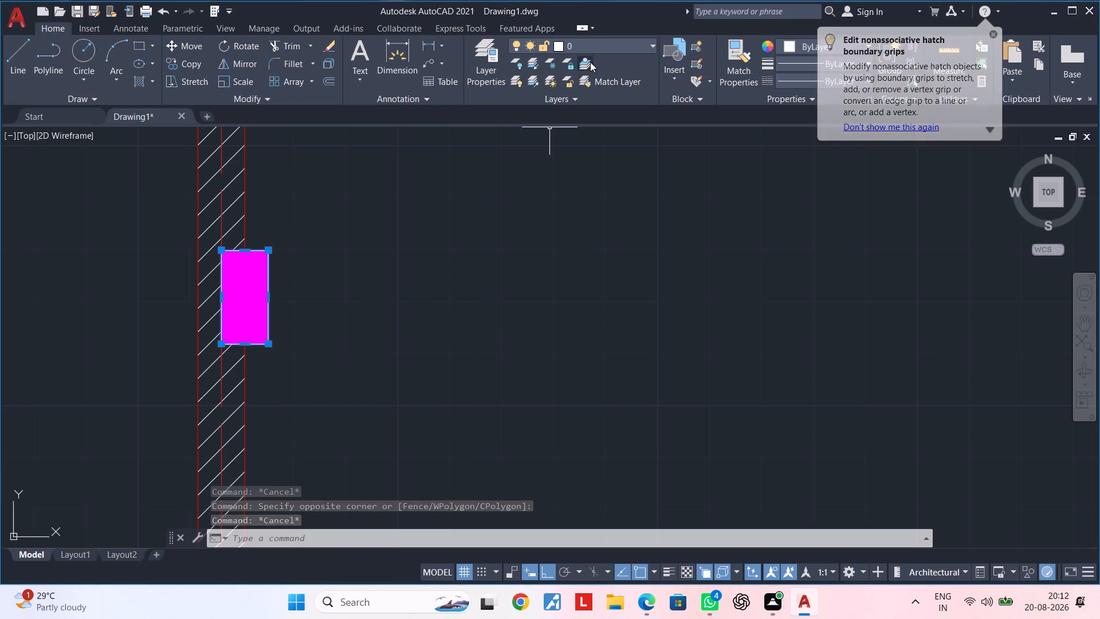
left_click(596, 49)
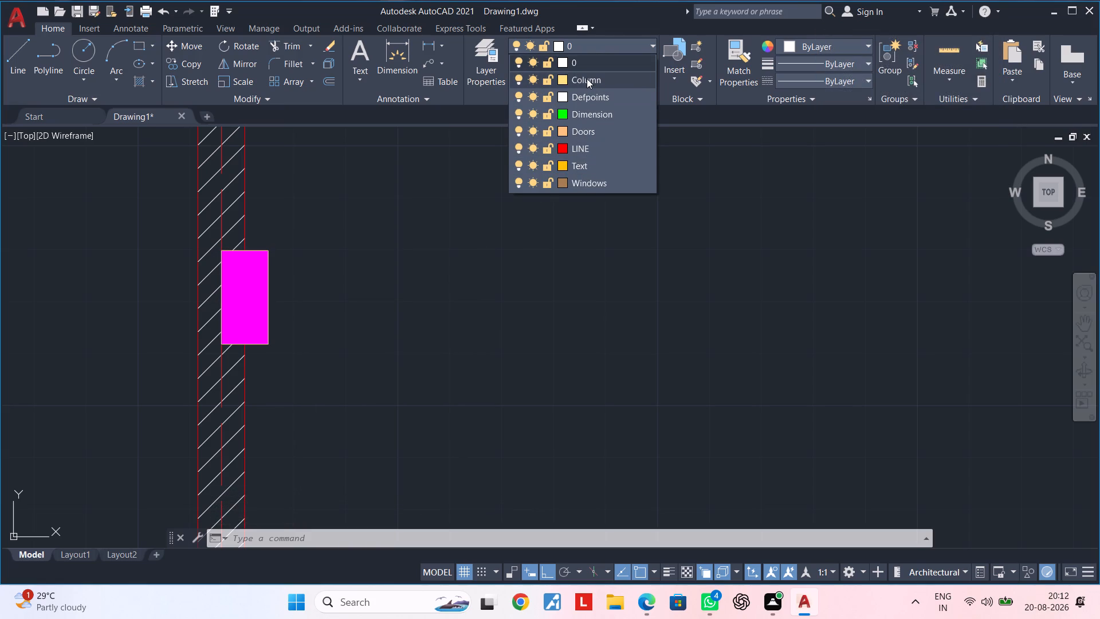
left_click(564, 79)
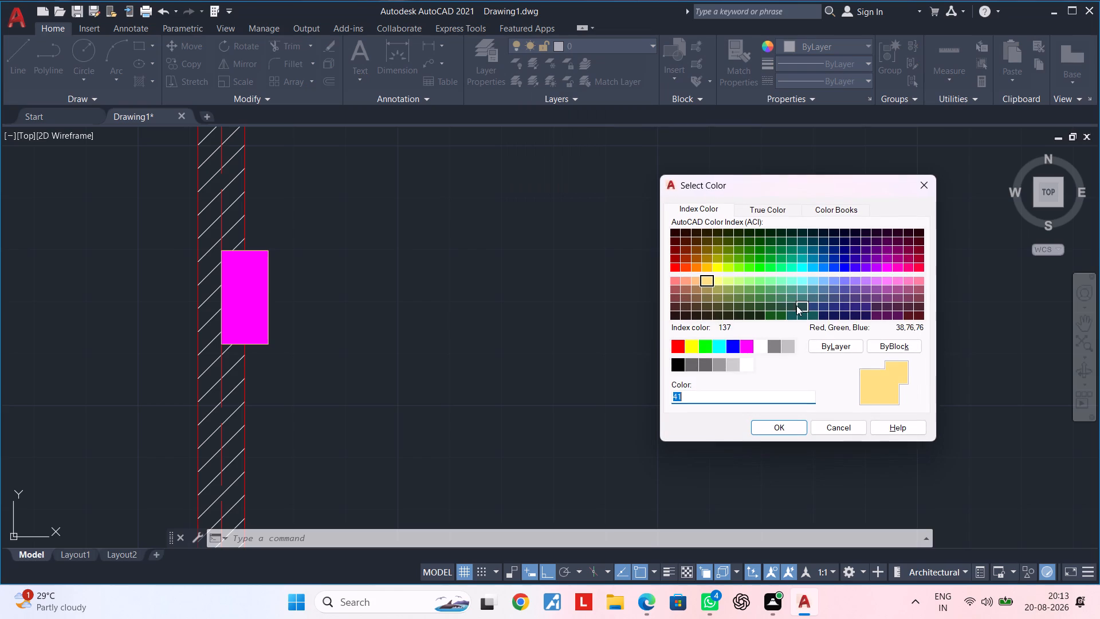
left_click(747, 350)
left_click(792, 430)
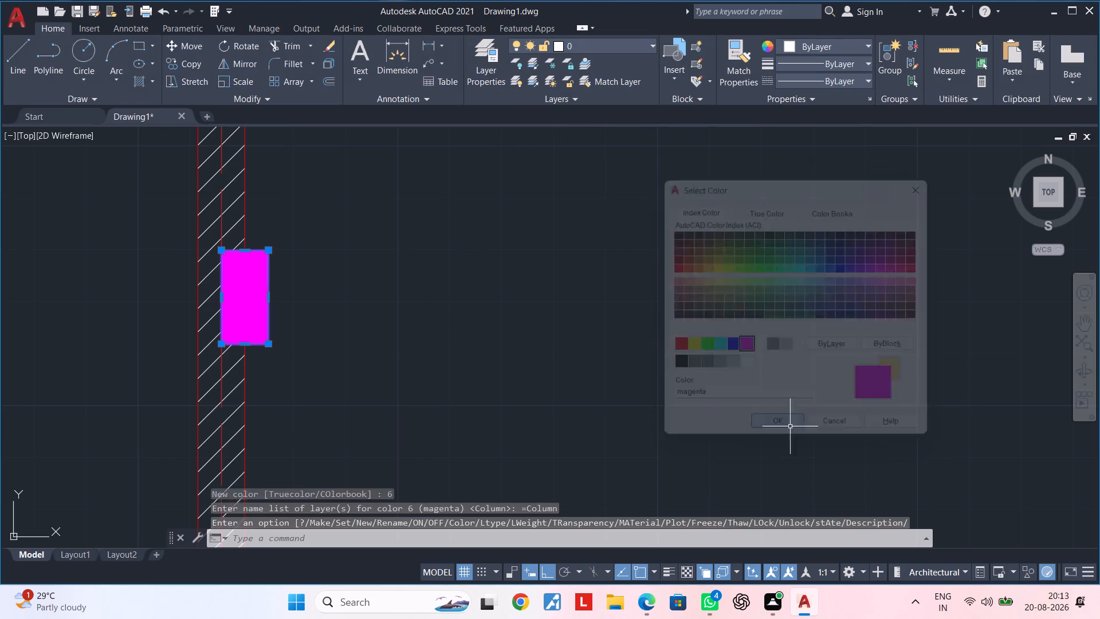
left_click(594, 40)
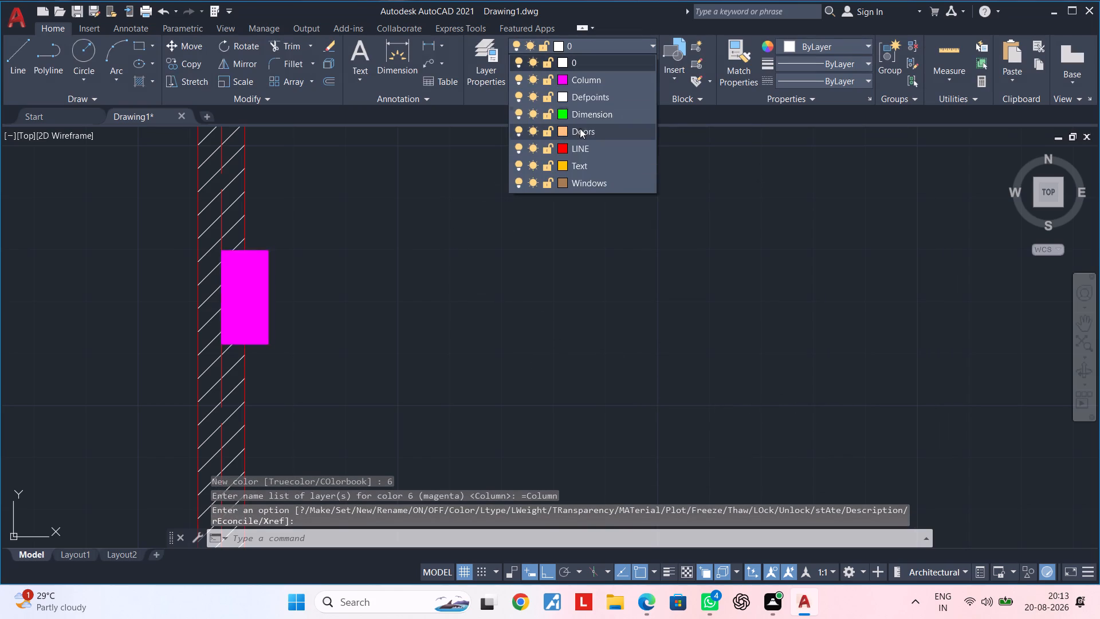
left_click(591, 77)
key("Escape")
Match the left wall column's magenta outline properties onto the outline of the column at the near end of the lower window wall.
scroll(282, 308, "up", 1)
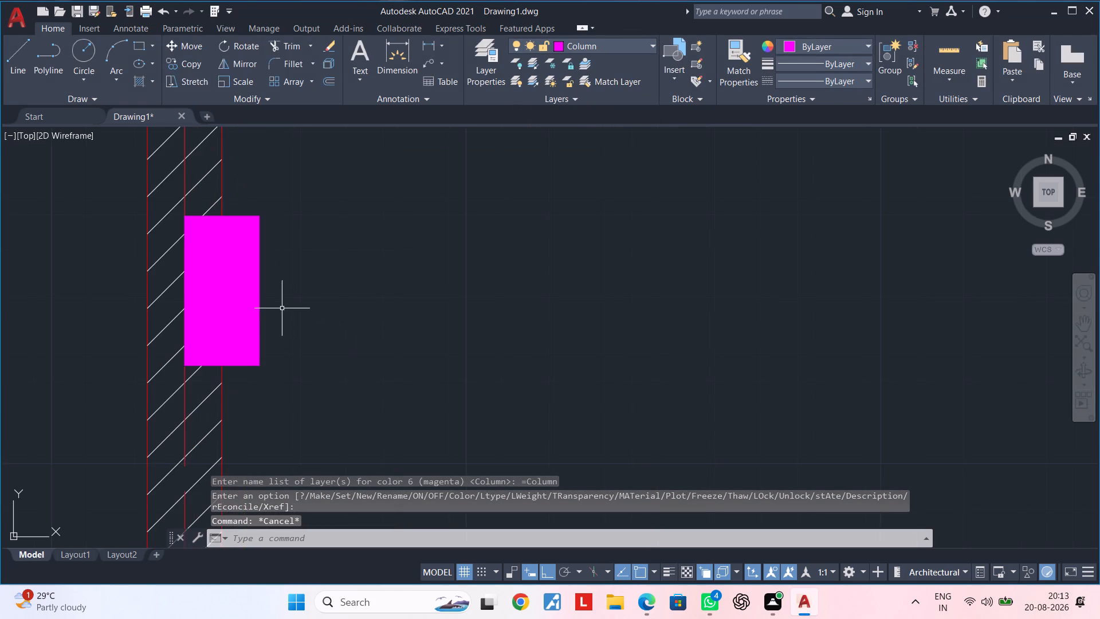
scroll(271, 335, "up", 2)
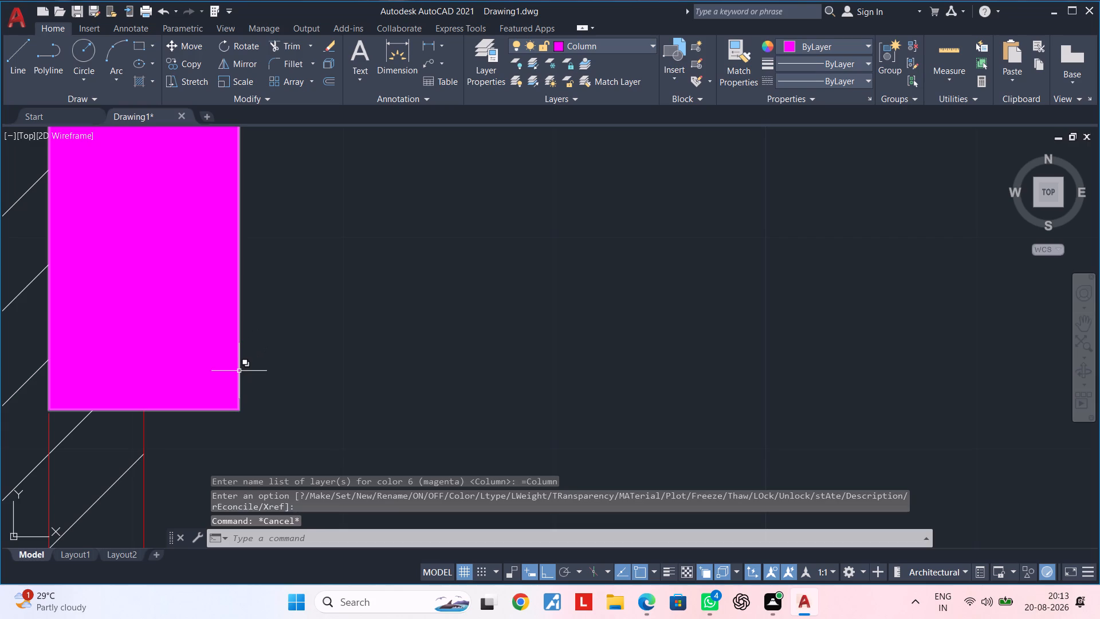
left_click(239, 410)
key("Escape")
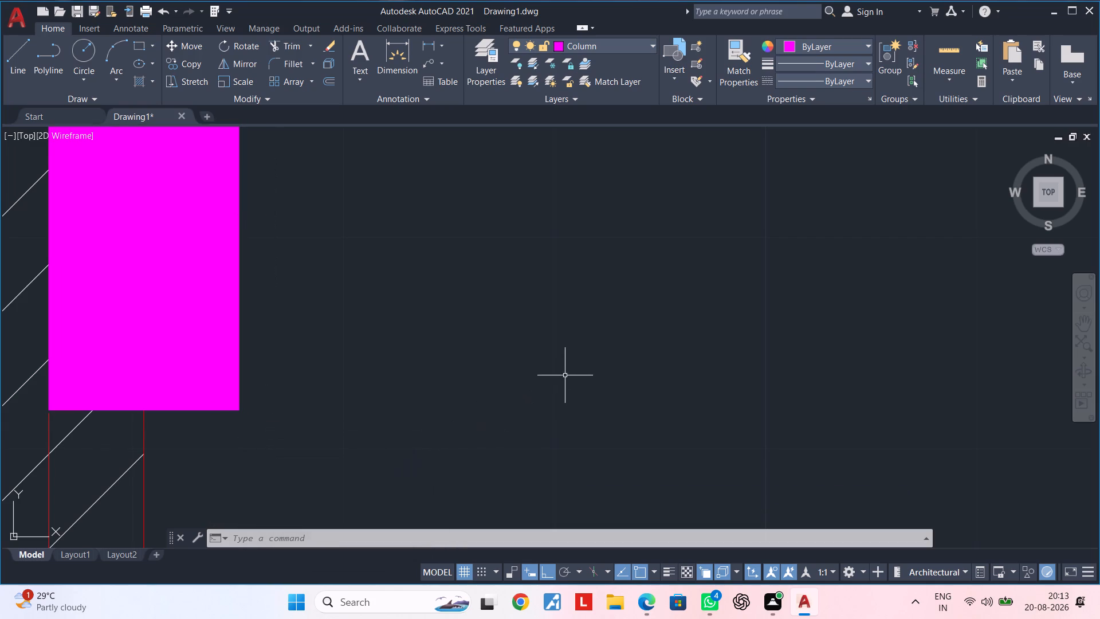
key("Escape")
type("ma")
key("space")
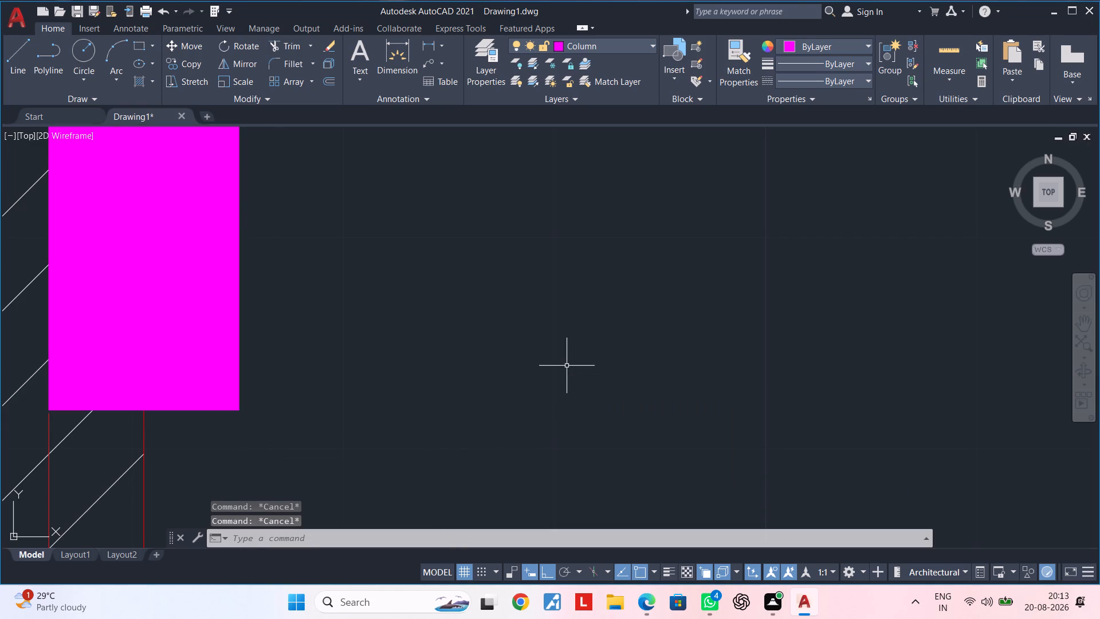
left_click(239, 400)
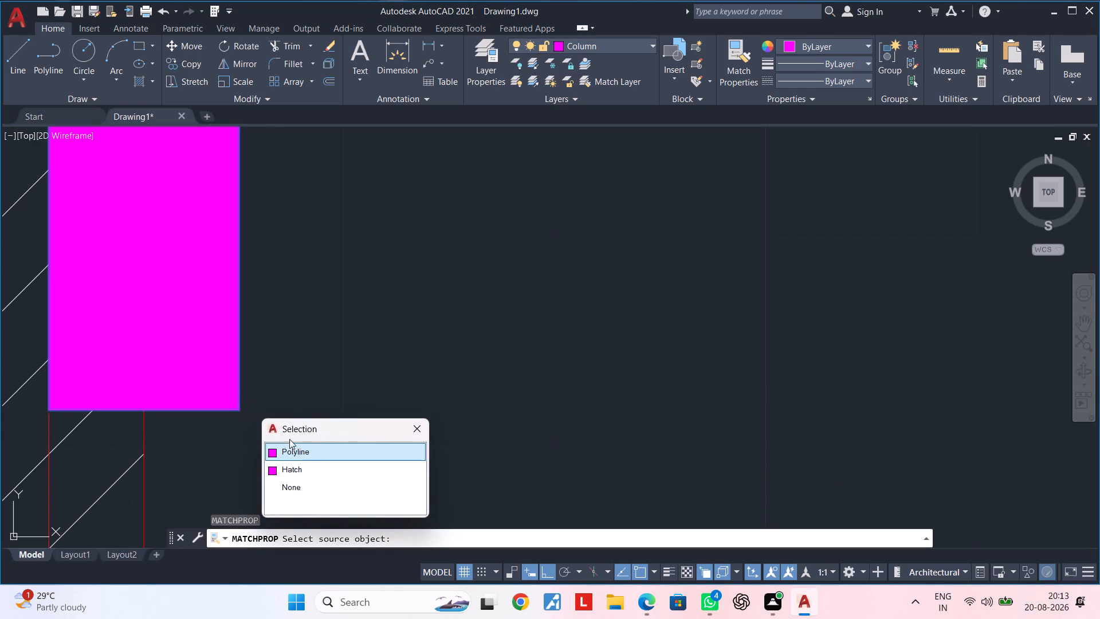
left_click(300, 452)
scroll(406, 429, "down", 3)
middle_click_drag(675, 389, 246, 366)
scroll(611, 364, "down", 1)
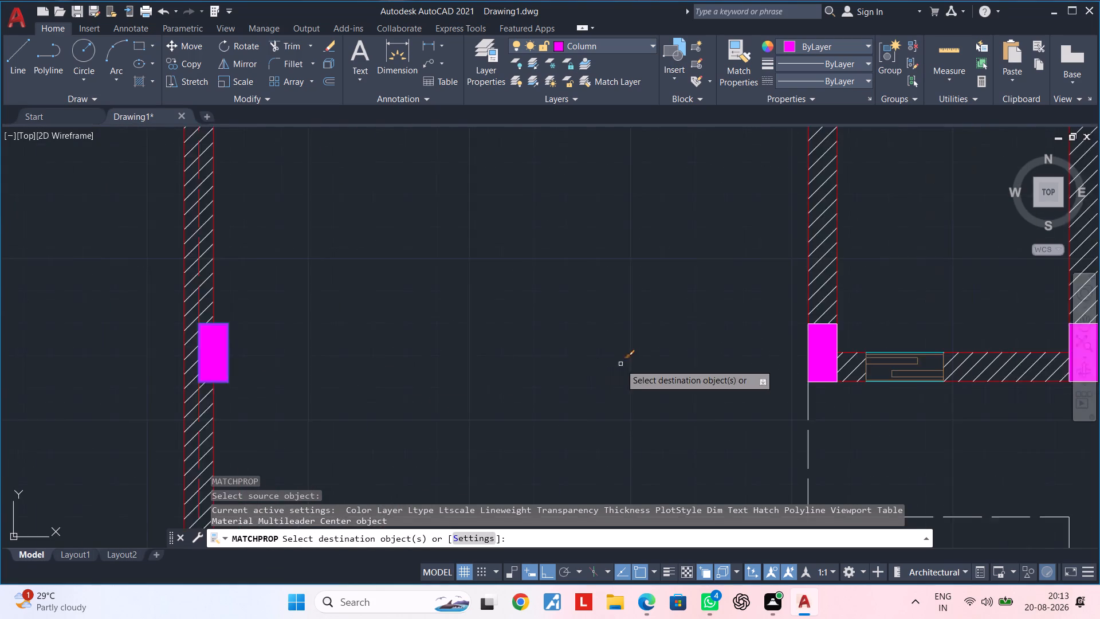
middle_click_drag(604, 364, 411, 364)
scroll(636, 380, "up", 4)
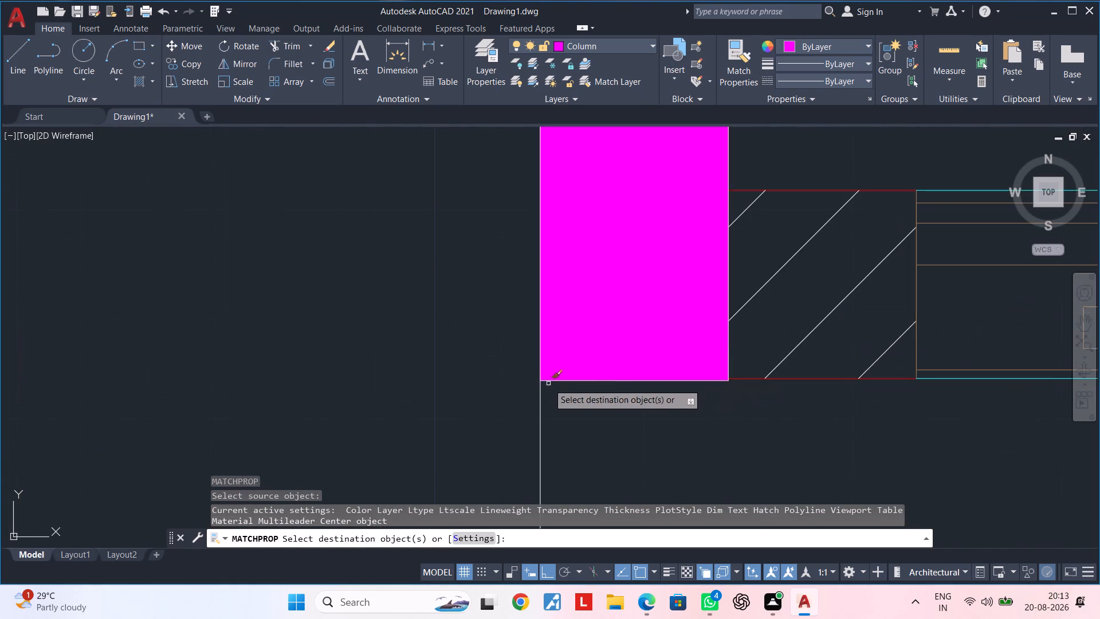
left_click(544, 382)
left_click(616, 432)
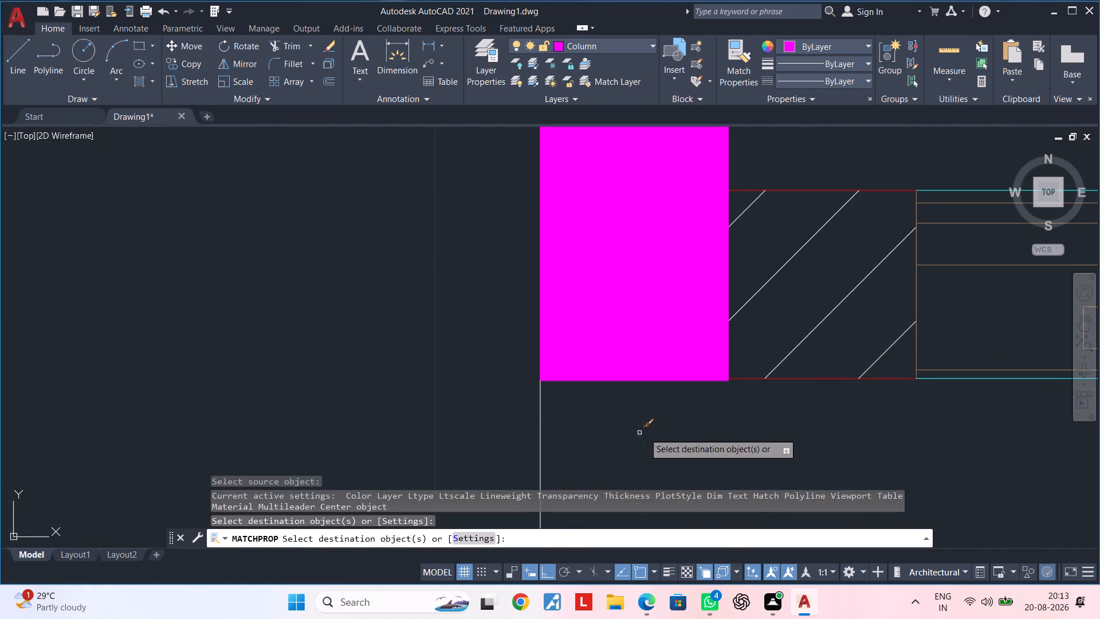
Apply the matched Column properties to the outlines of the middle and right-end columns on the lower window wall.
scroll(663, 433, "down", 3)
middle_click_drag(799, 434, 294, 370)
scroll(603, 367, "up", 2)
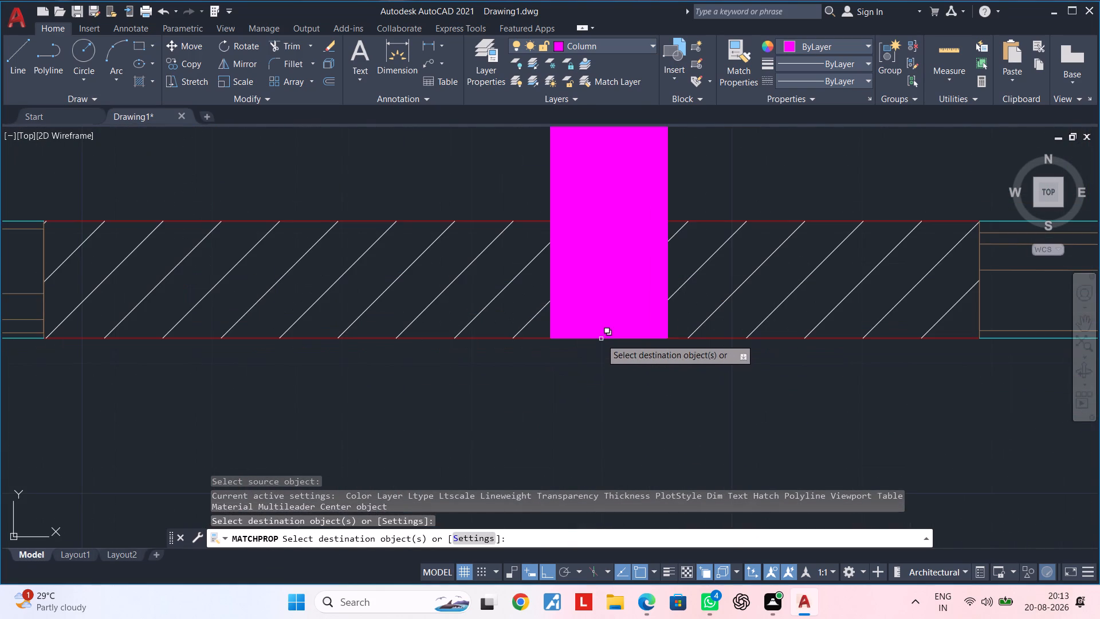
left_click(601, 339)
left_click(678, 392)
scroll(697, 393, "down", 3)
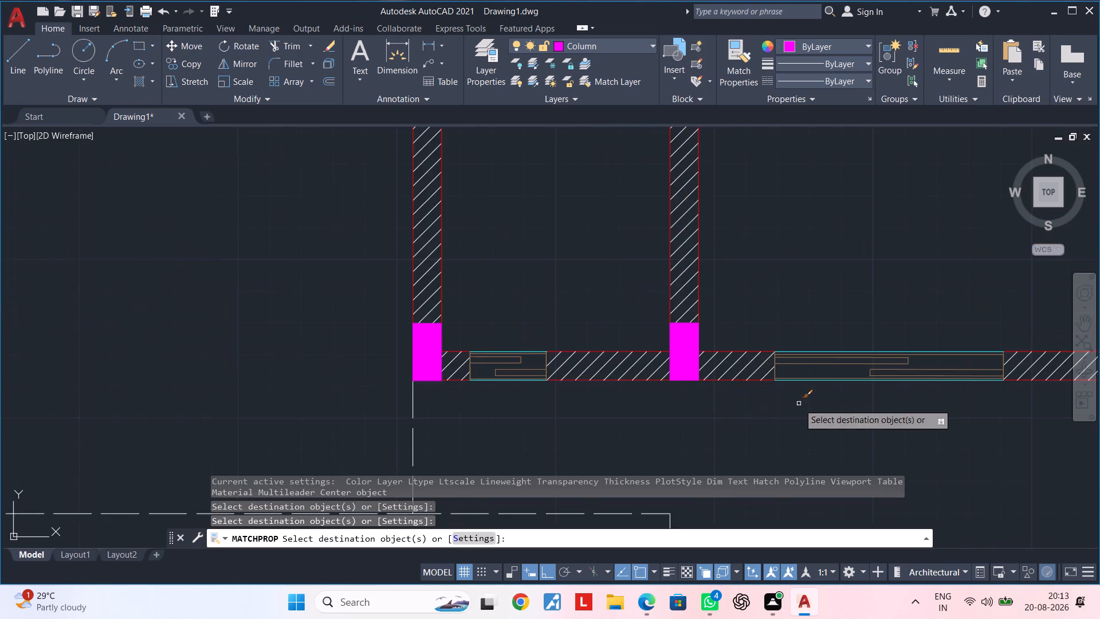
middle_click_drag(804, 403, 278, 383)
scroll(599, 361, "up", 2)
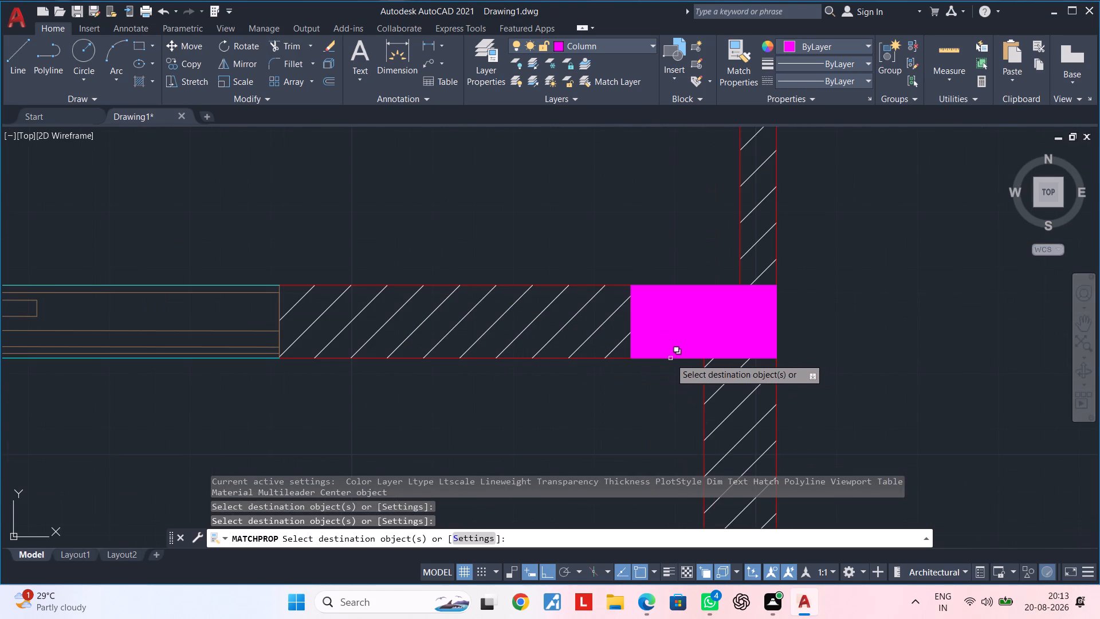
left_click(670, 358)
left_click(730, 423)
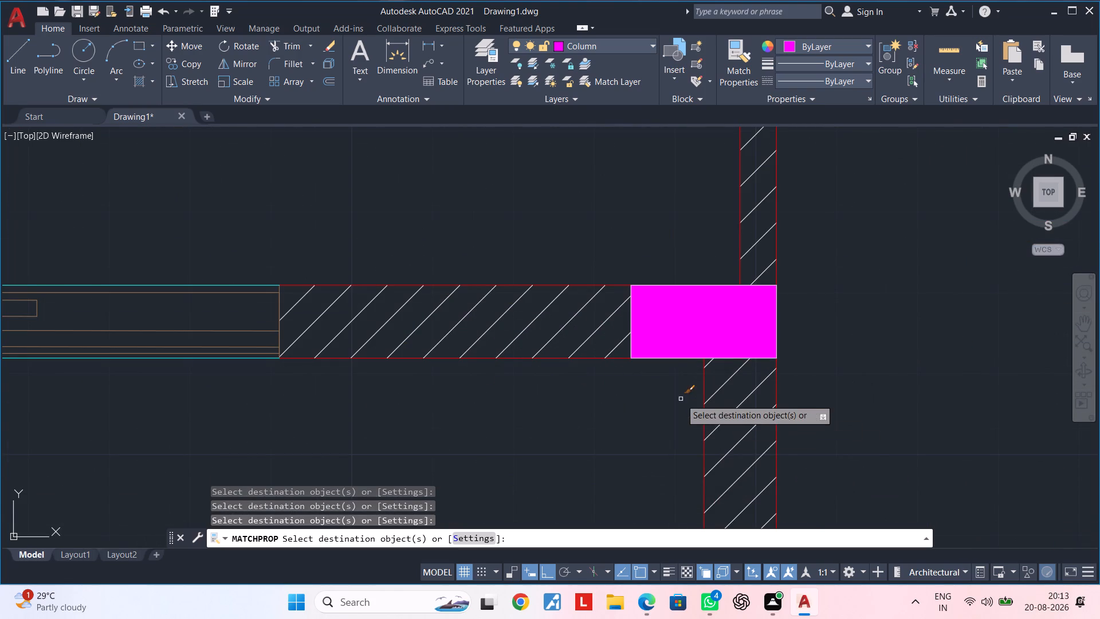
left_click(650, 358)
left_click(700, 410)
Apply the matched Column properties to the column outline at the right outer wall, beside the small-window wall.
scroll(537, 412, "down", 2)
middle_click_drag(567, 412, 553, 402)
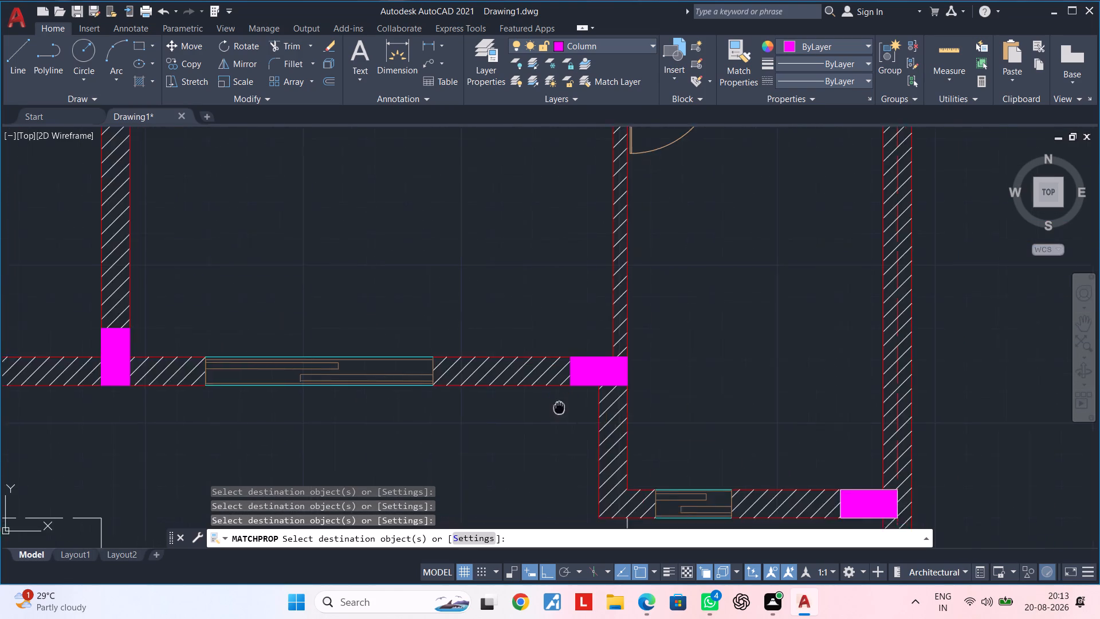
middle_click_drag(553, 402, 413, 282)
scroll(693, 390, "up", 4)
left_click(712, 387)
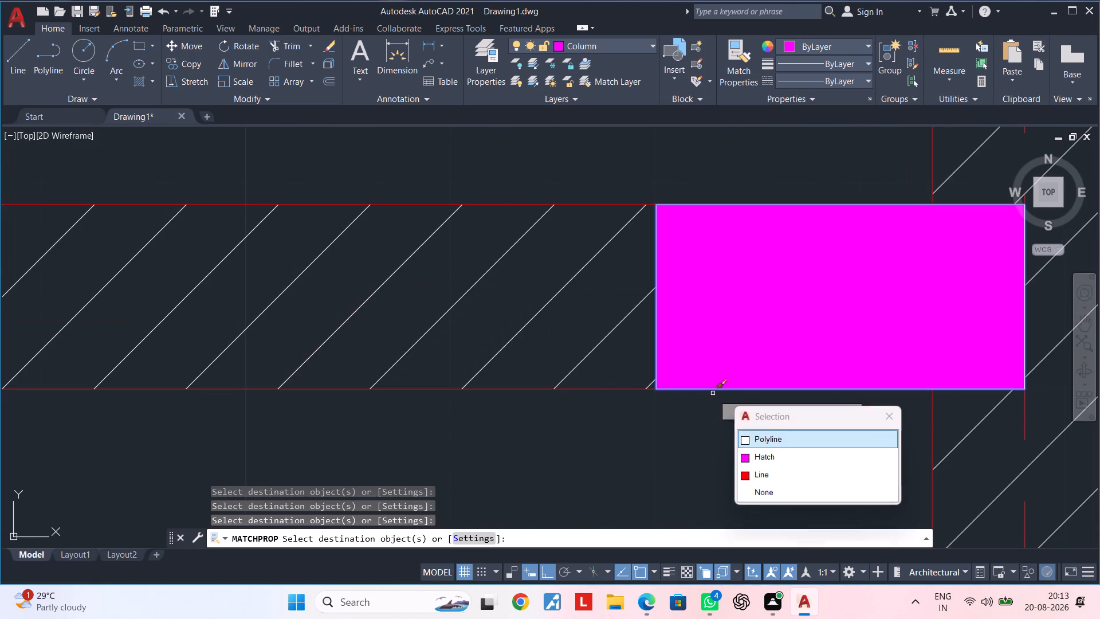
left_click(769, 436)
Apply the matched Column properties to the column outline where the upper cross wall meets the right outer wall.
scroll(771, 405, "down", 4)
scroll(783, 319, "down", 3)
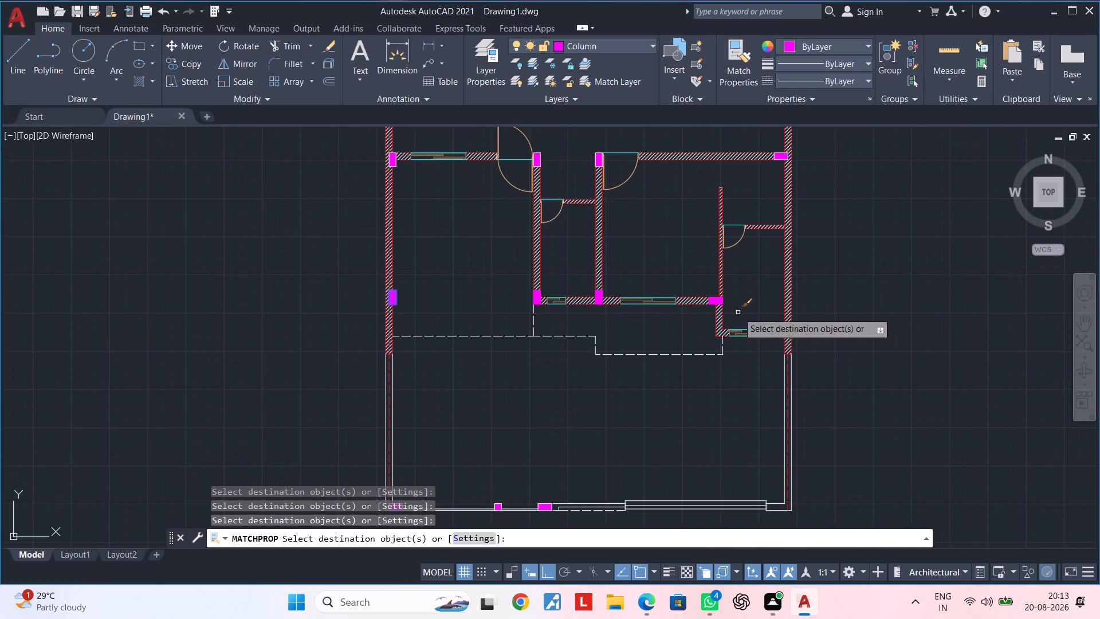
middle_click_drag(738, 296, 685, 464)
scroll(739, 342, "up", 3)
middle_click_drag(640, 401, 638, 414)
scroll(670, 371, "up", 2)
middle_click_drag(659, 324, 606, 494)
scroll(605, 394, "up", 2)
left_click(586, 315)
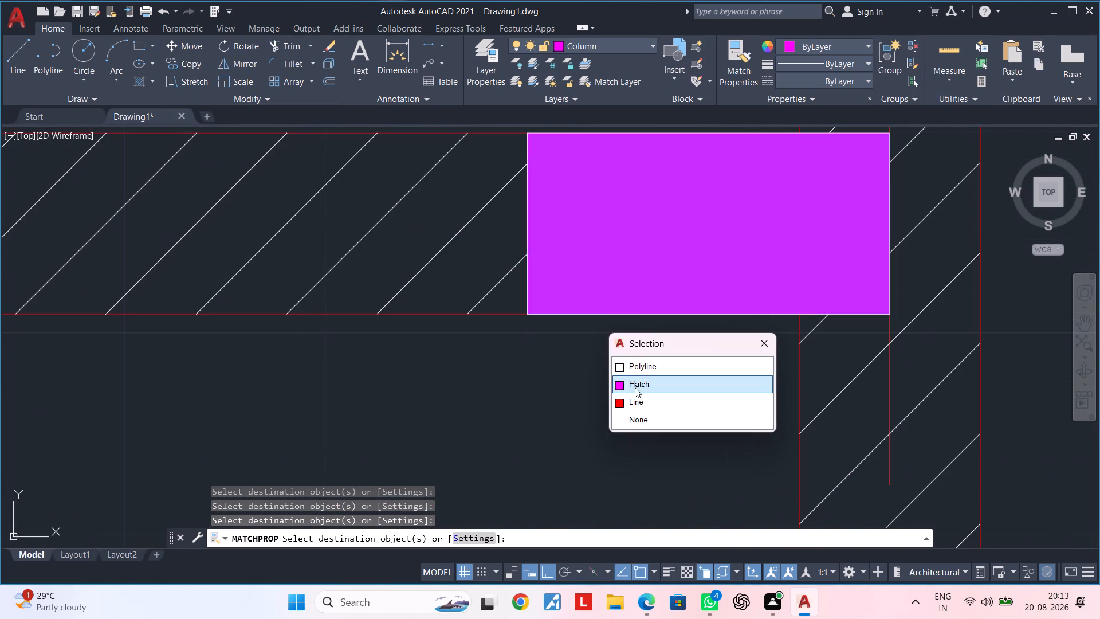
left_click(644, 368)
Apply the matched Column properties to the outlines of the two columns between the double-swing door and the right bedroom door.
scroll(551, 376, "down", 5)
middle_click_drag(259, 390, 897, 386)
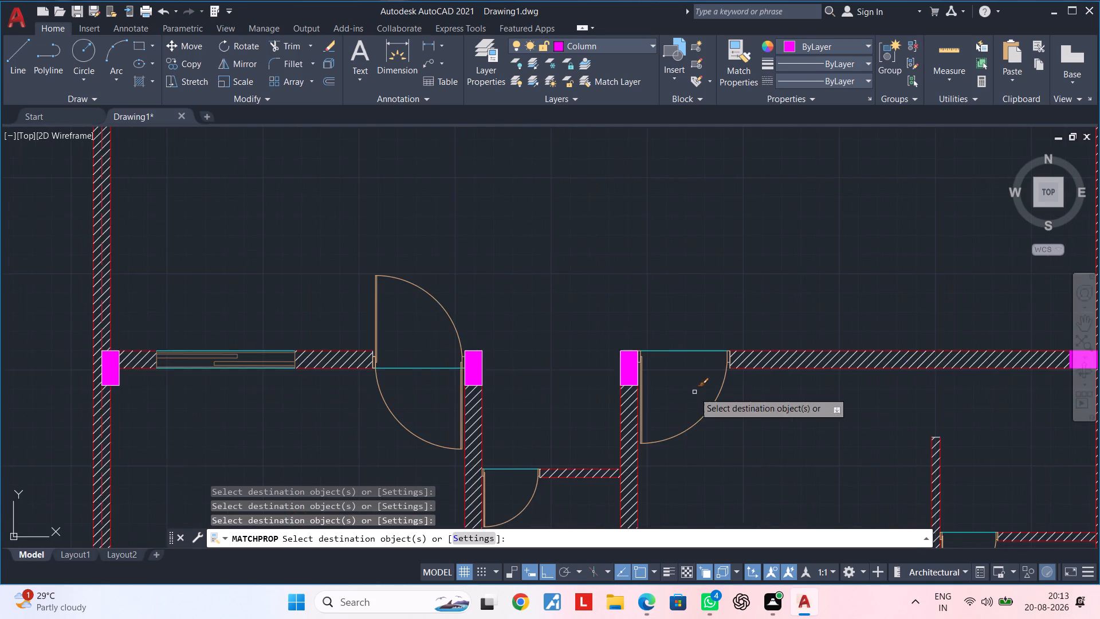
scroll(628, 385, "up", 5)
left_click(647, 374)
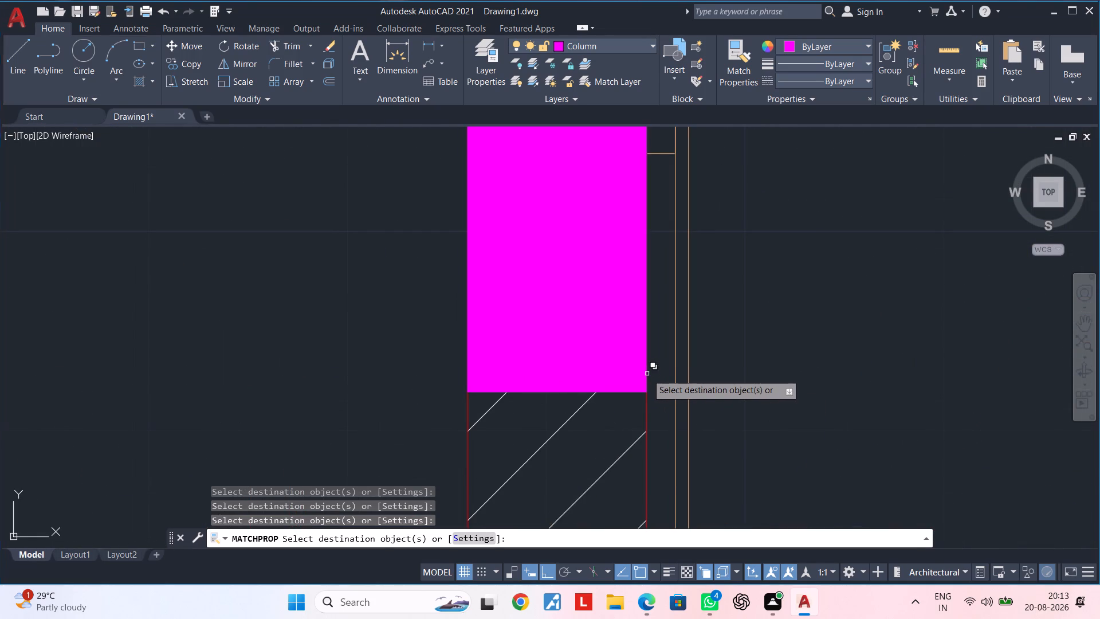
left_click(706, 429)
scroll(418, 383, "down", 3)
middle_click_drag(285, 343, 642, 343)
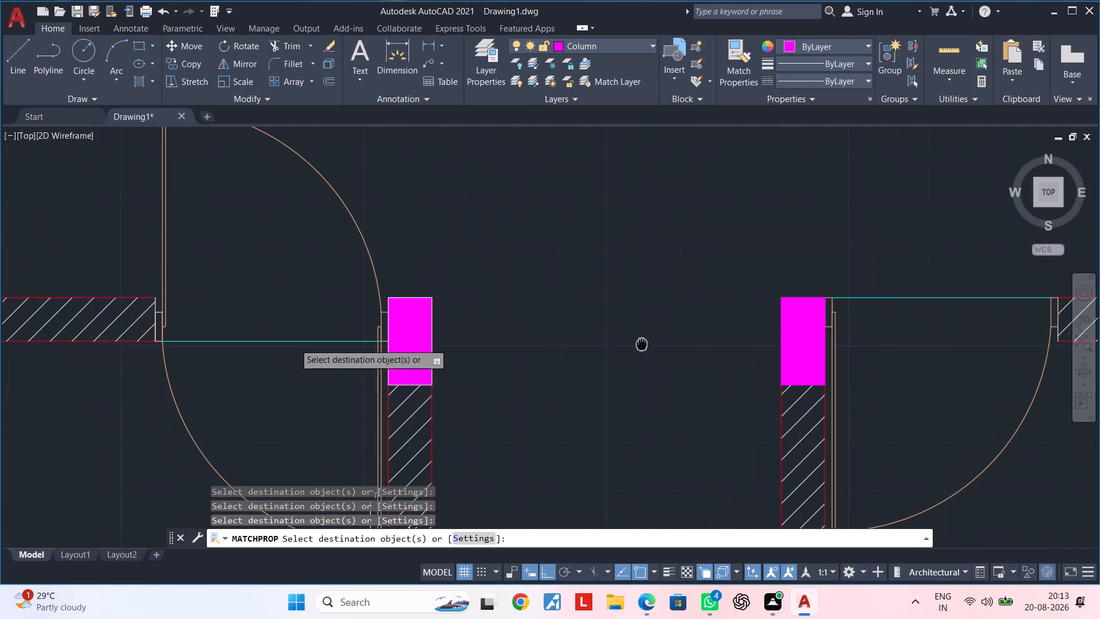
middle_click_drag(642, 343, 642, 343)
scroll(463, 343, "up", 1)
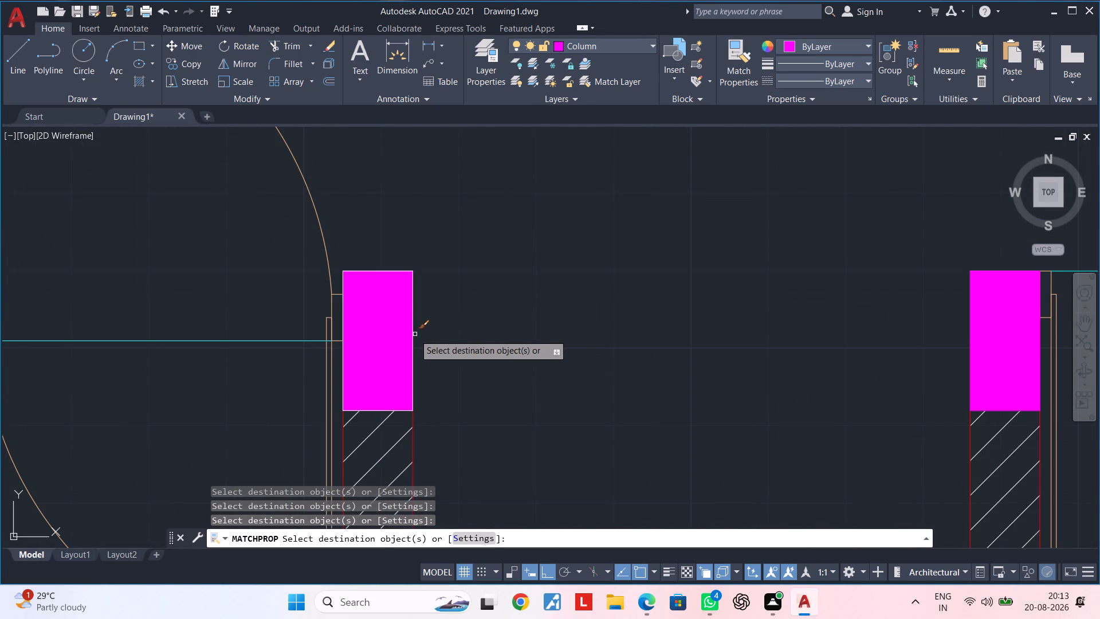
left_click(413, 335)
left_click(478, 385)
Apply the matched Column properties to the column outline where the window wall meets the left outer wall.
scroll(497, 370, "down", 3)
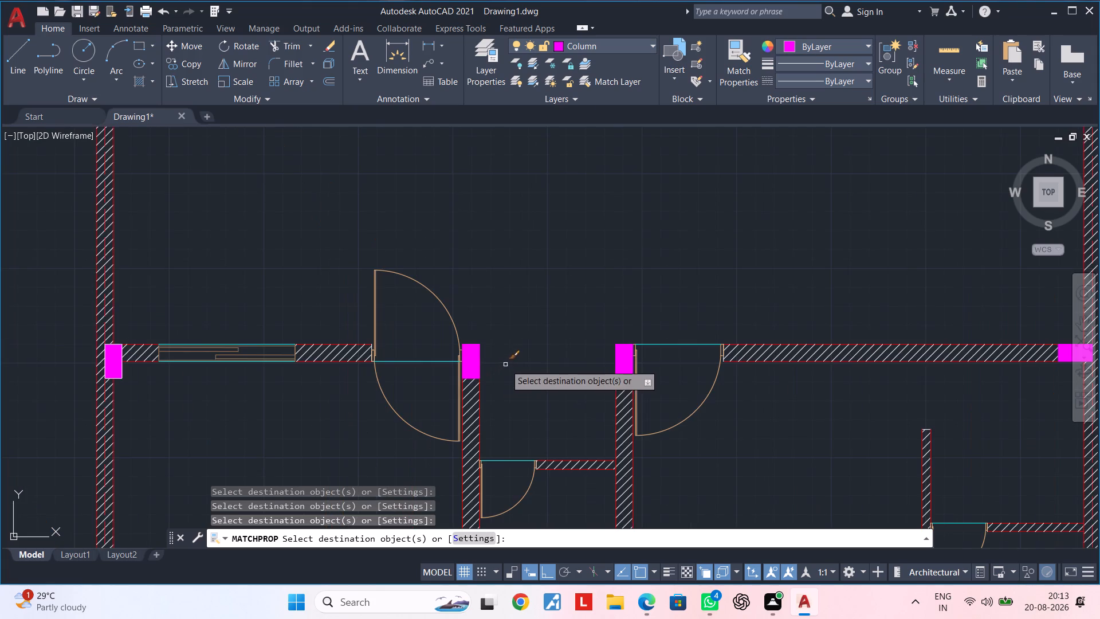
middle_click_drag(181, 375, 349, 375)
scroll(291, 364, "up", 2)
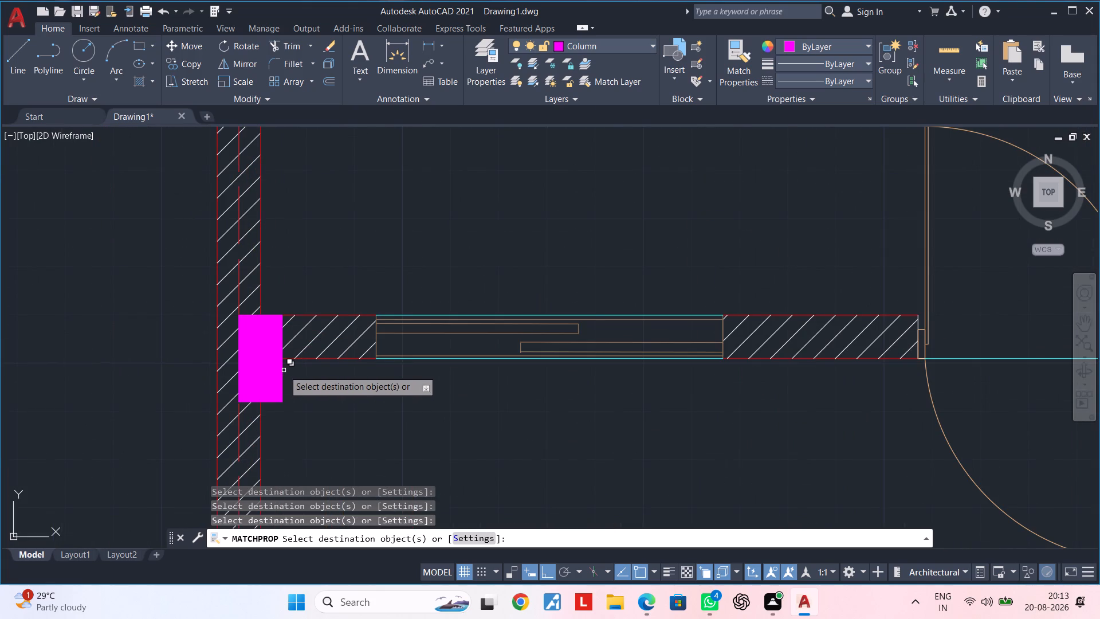
left_click(284, 370)
left_click(353, 417)
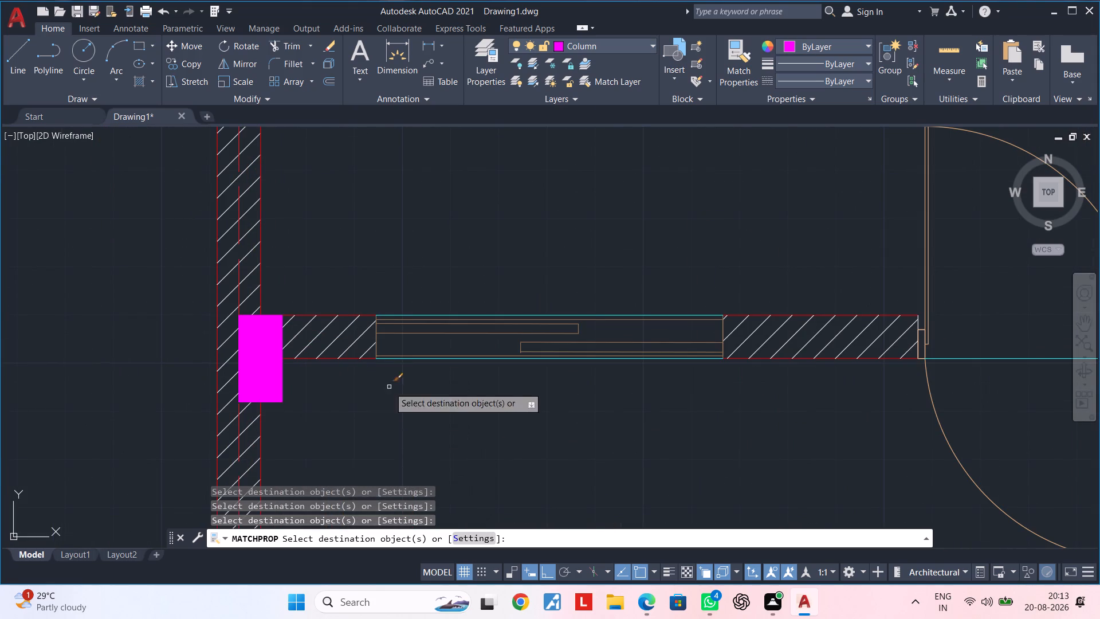
Apply the matched Column properties to the column outline at the next wall junction up the left outer wall.
scroll(402, 350, "down", 3)
middle_click_drag(408, 295, 431, 461)
middle_click_drag(414, 336, 416, 418)
scroll(403, 366, "up", 4)
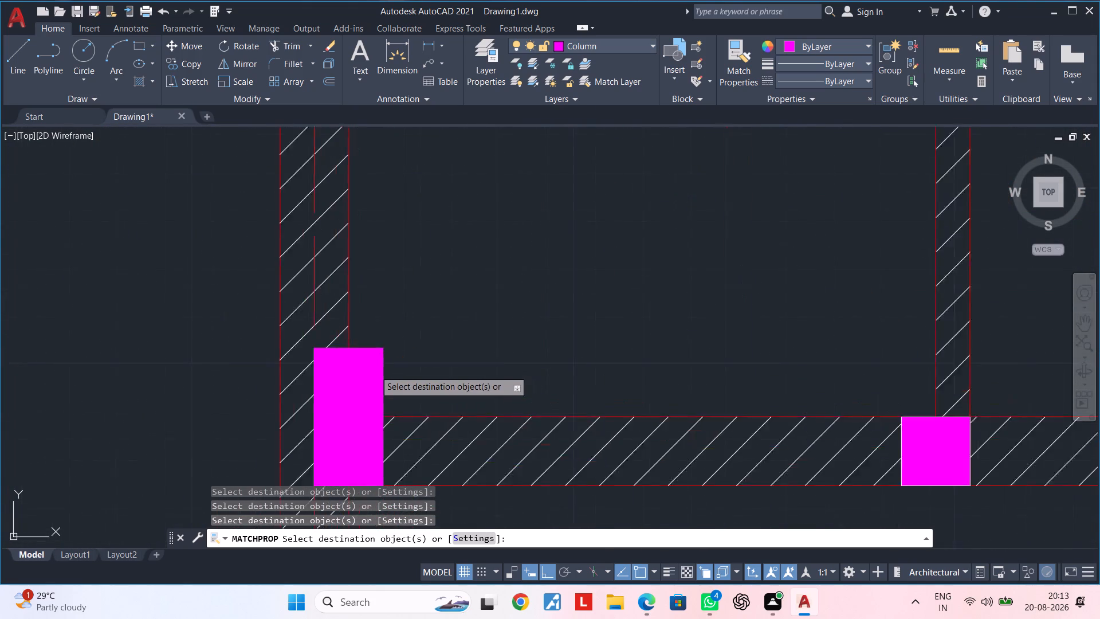
scroll(375, 370, "up", 1)
left_click(387, 361)
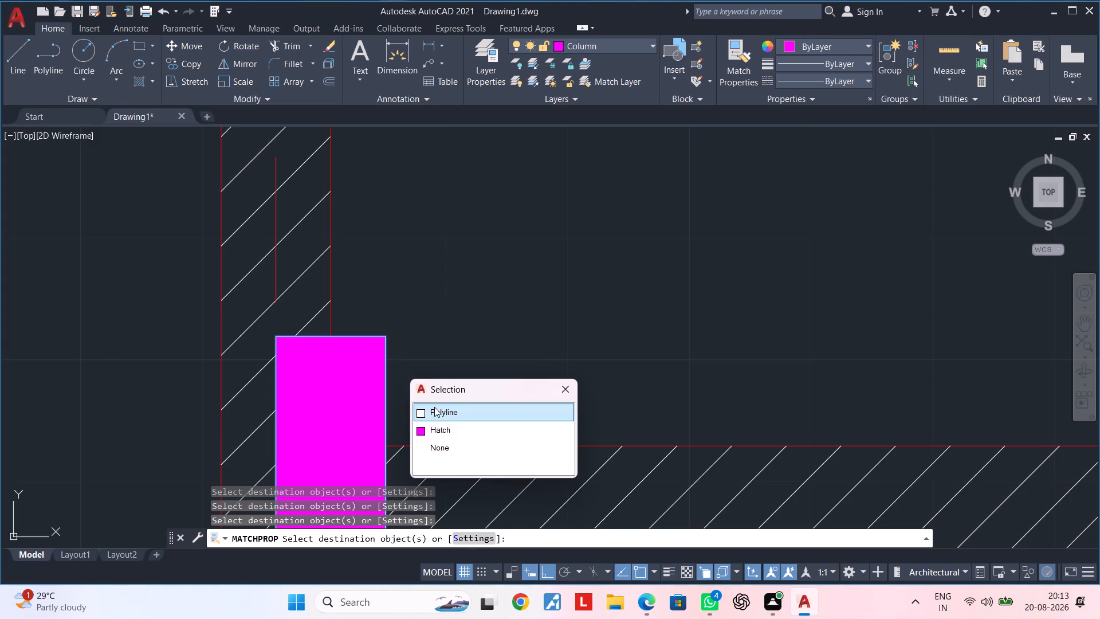
left_click(434, 407)
Apply the matched Column properties to the square column's outline at the foot of the thin partition wall.
scroll(637, 377, "down", 2)
middle_click_drag(728, 377, 364, 377)
scroll(568, 405, "up", 2)
scroll(489, 401, "up", 2)
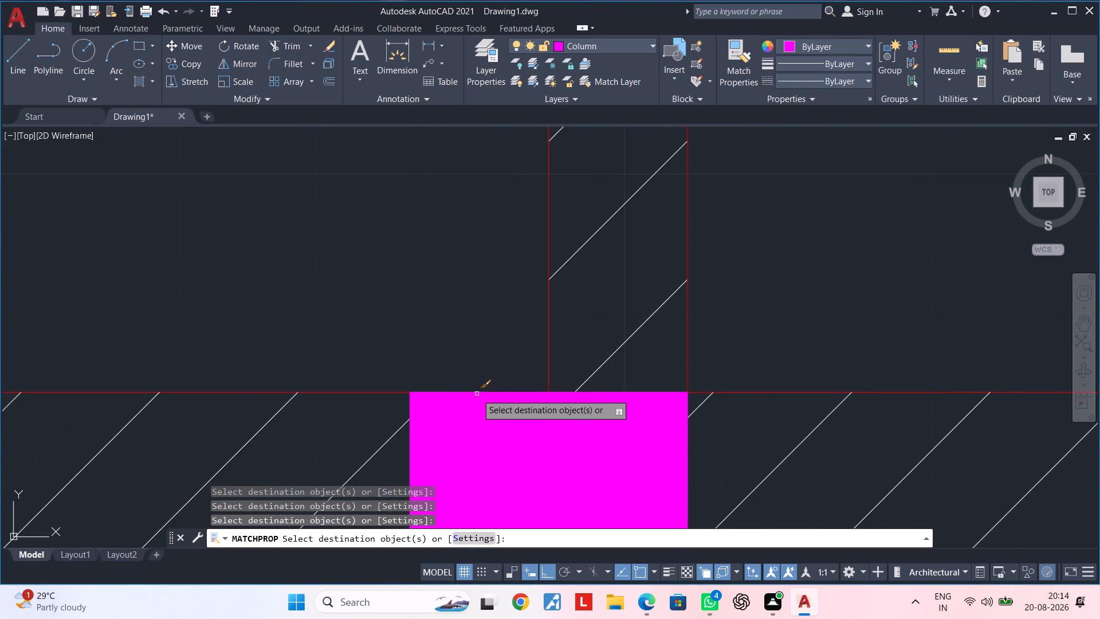
left_click(425, 390)
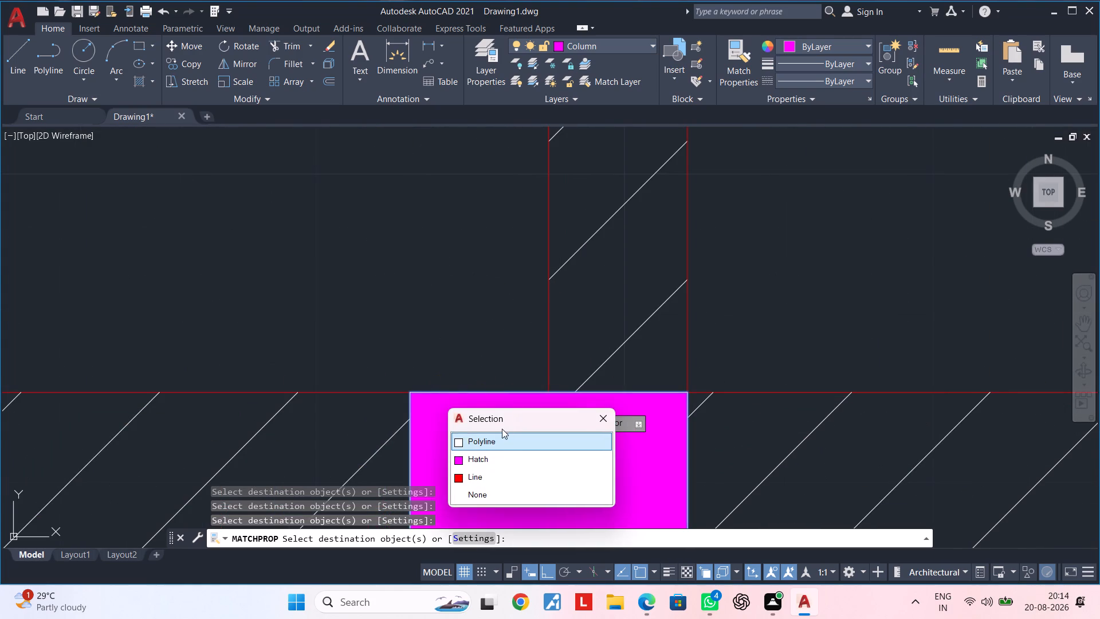
left_click(498, 441)
scroll(686, 385, "down", 4)
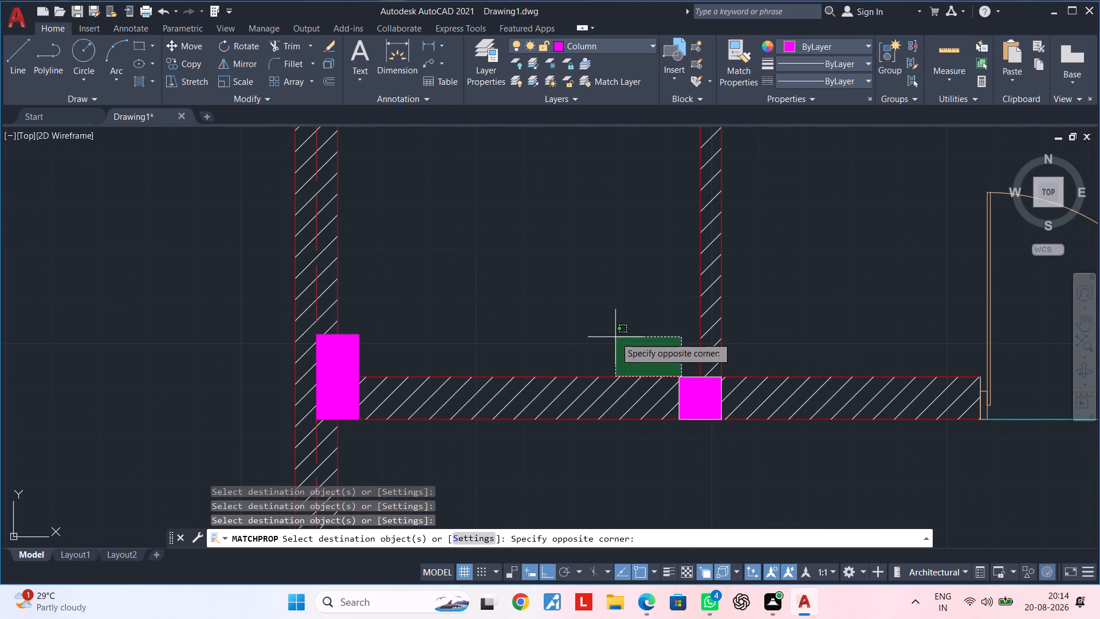
left_click(615, 337)
scroll(690, 370, "up", 3)
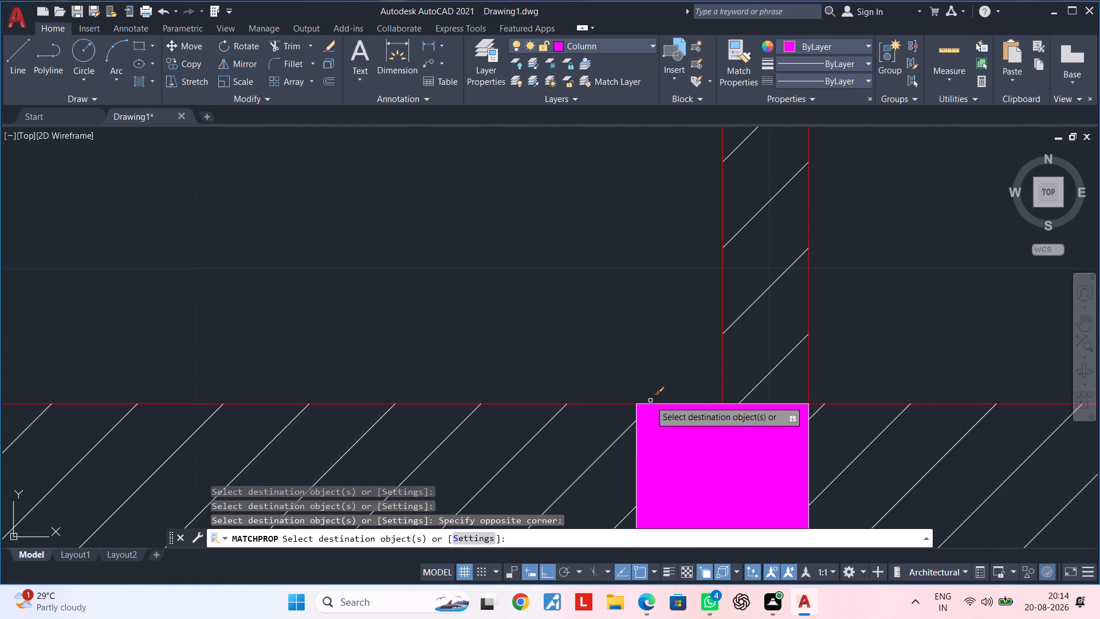
left_click(650, 402)
left_click(713, 452)
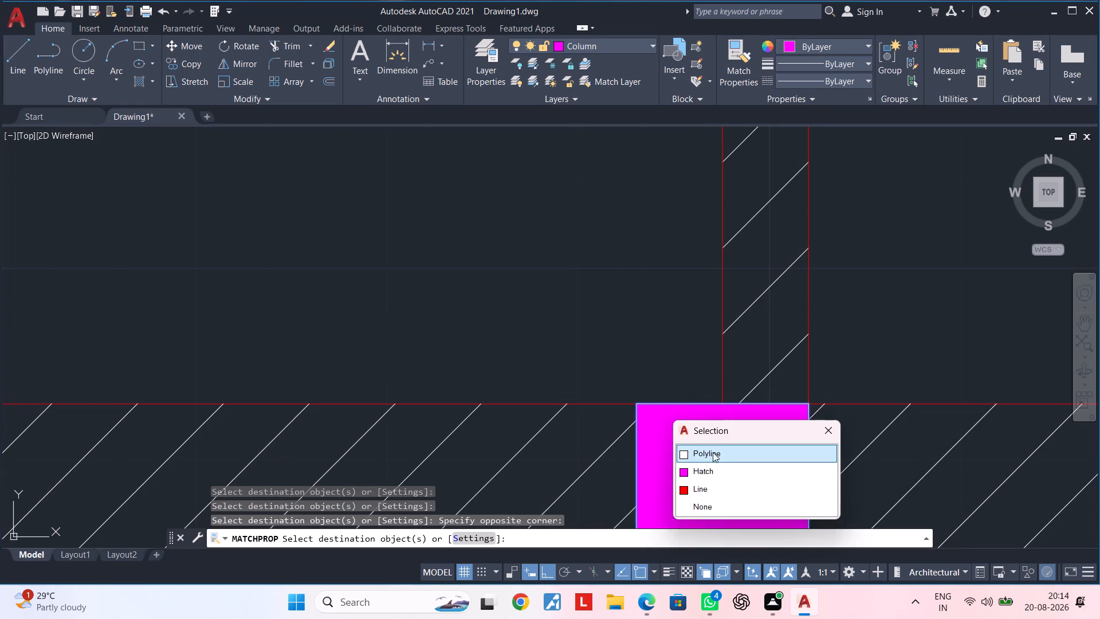
Apply the matched Column properties to the column outline at the right end of the same cross wall, past the door.
scroll(825, 375, "down", 3)
middle_click_drag(908, 326, 438, 365)
scroll(634, 358, "down", 2)
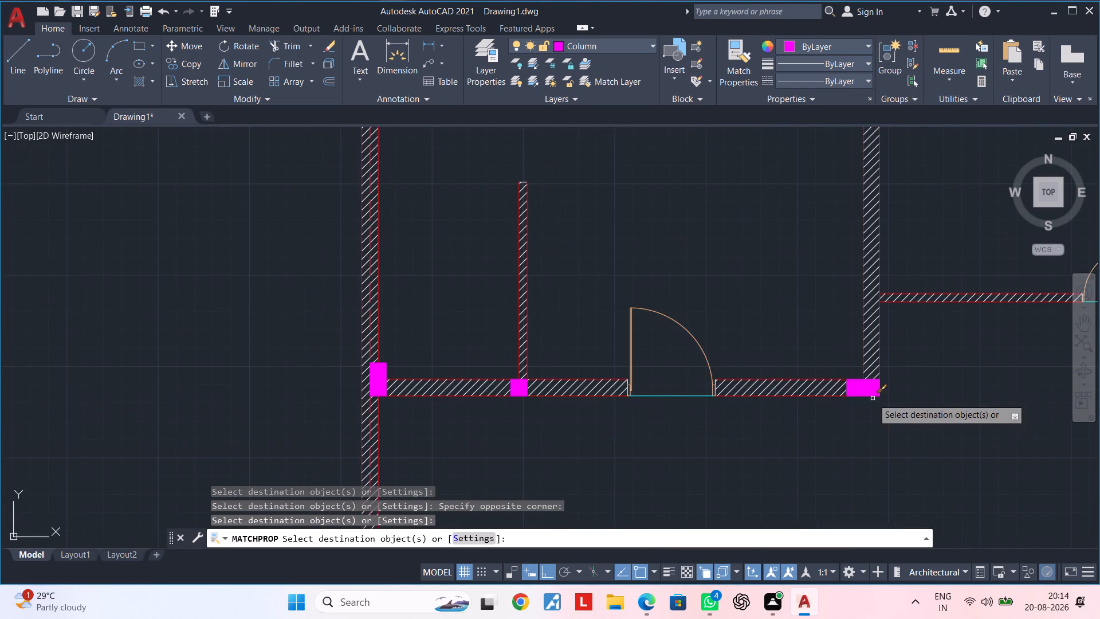
middle_click_drag(848, 401, 656, 403)
scroll(656, 402, "up", 5)
left_click(623, 367)
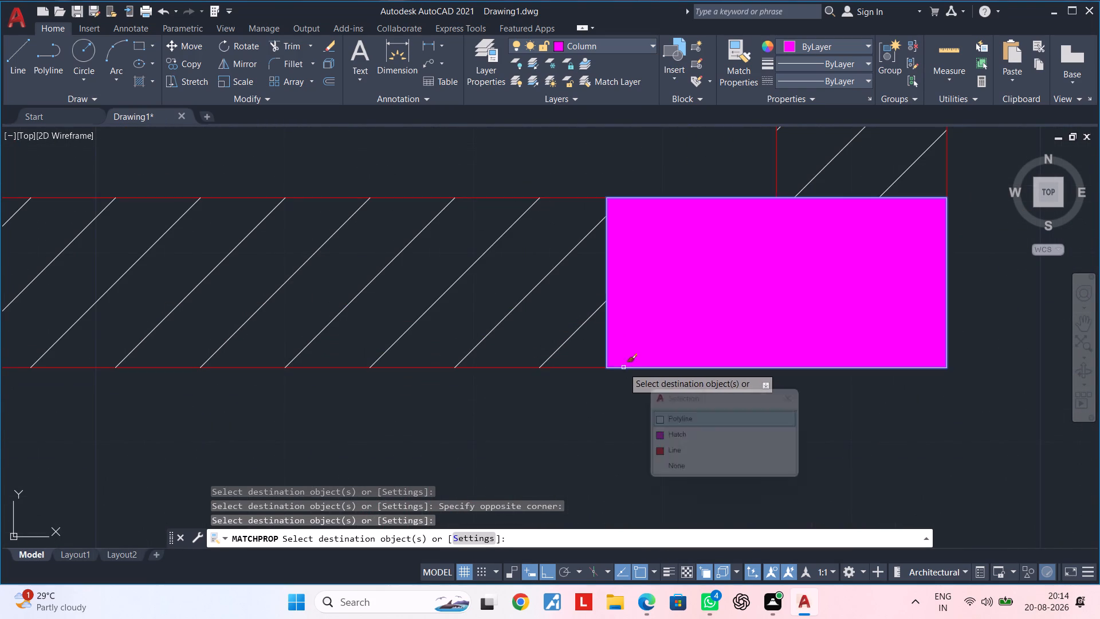
left_click(675, 420)
scroll(710, 414, "down", 1)
double_click(705, 417)
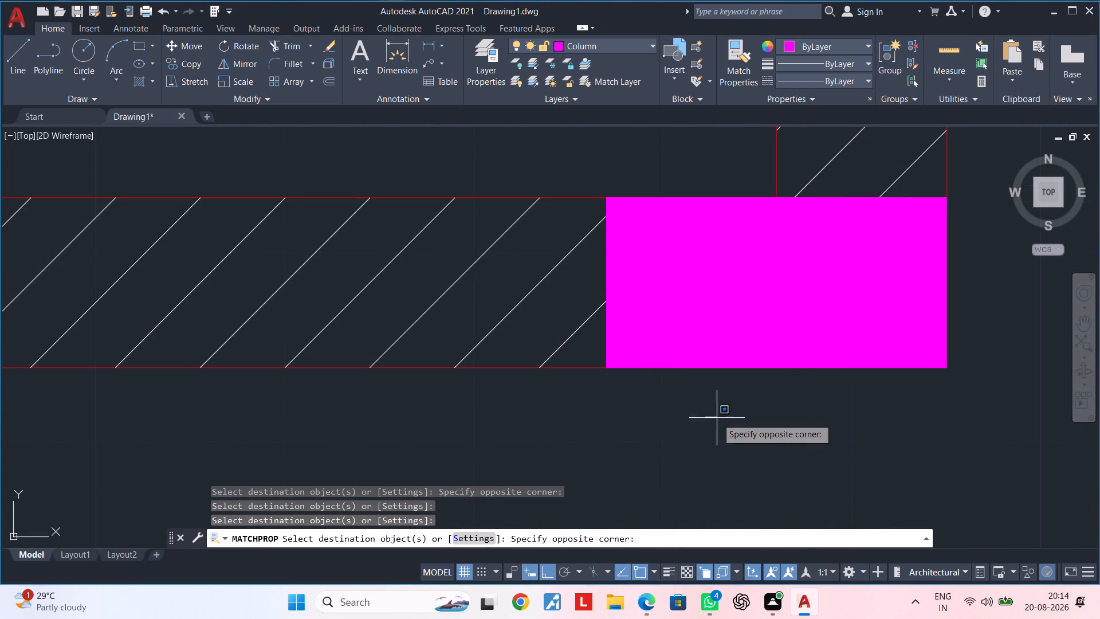
scroll(838, 414, "down", 4)
left_click(870, 429)
scroll(845, 418, "up", 2)
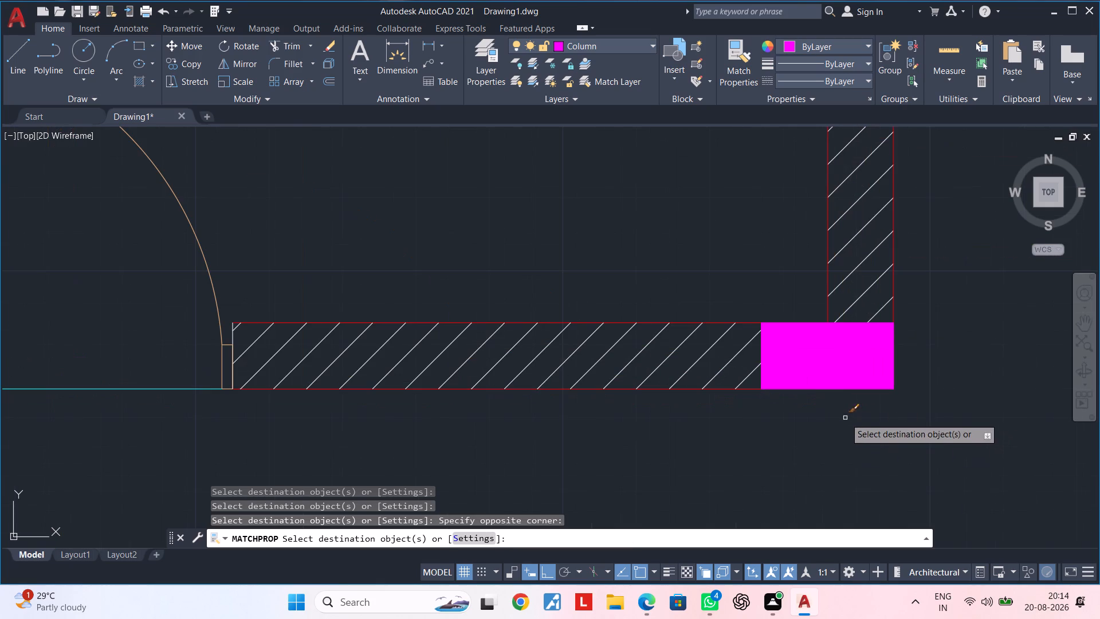
left_click(822, 388)
scroll(950, 427, "down", 2)
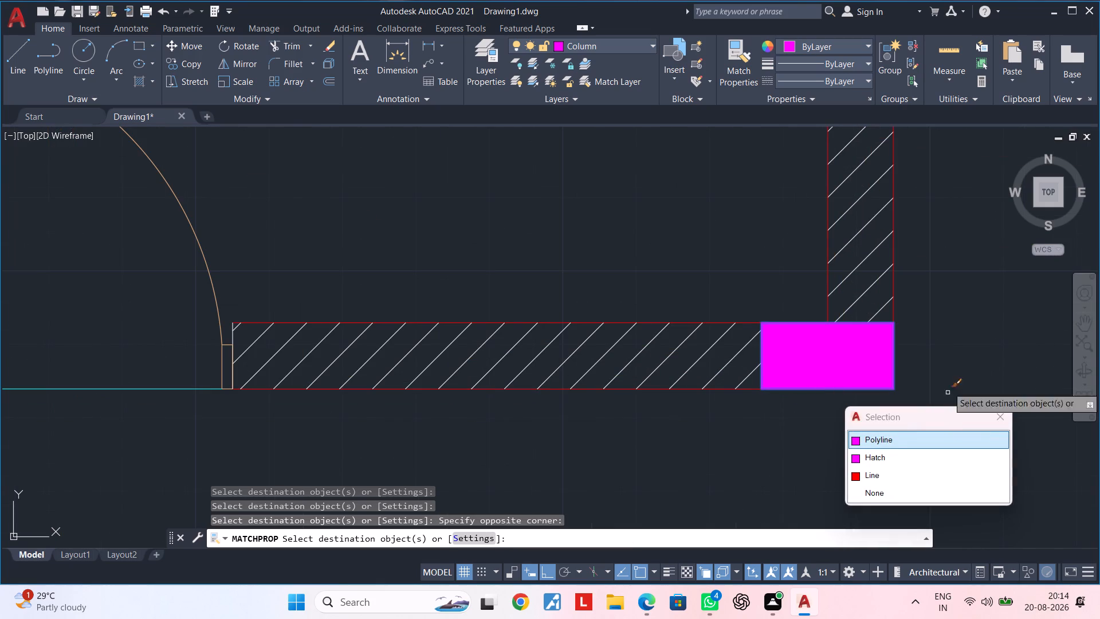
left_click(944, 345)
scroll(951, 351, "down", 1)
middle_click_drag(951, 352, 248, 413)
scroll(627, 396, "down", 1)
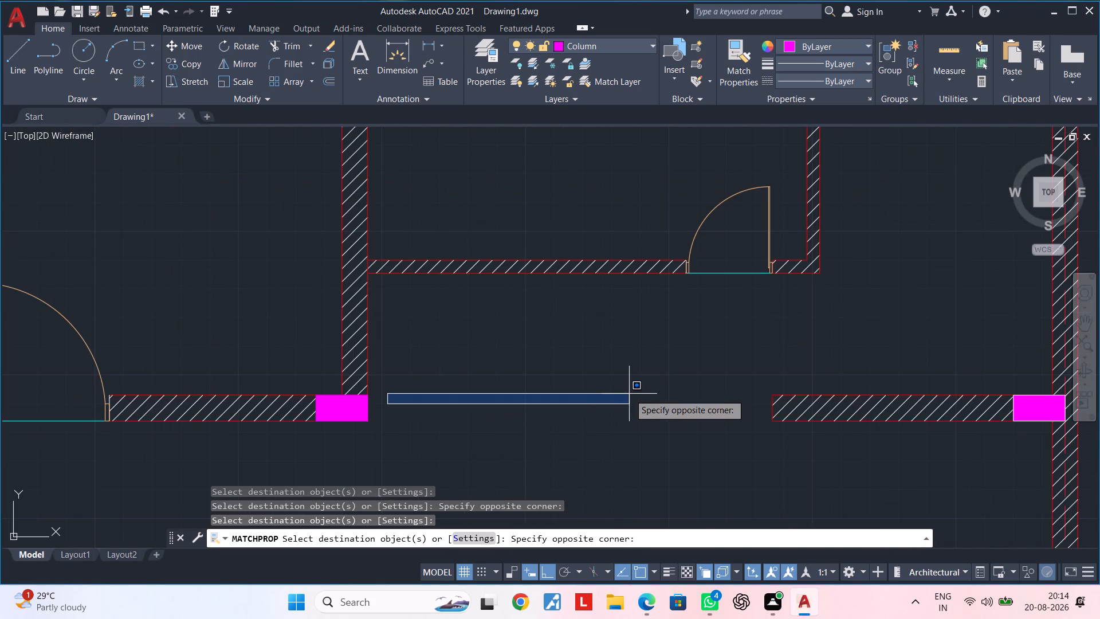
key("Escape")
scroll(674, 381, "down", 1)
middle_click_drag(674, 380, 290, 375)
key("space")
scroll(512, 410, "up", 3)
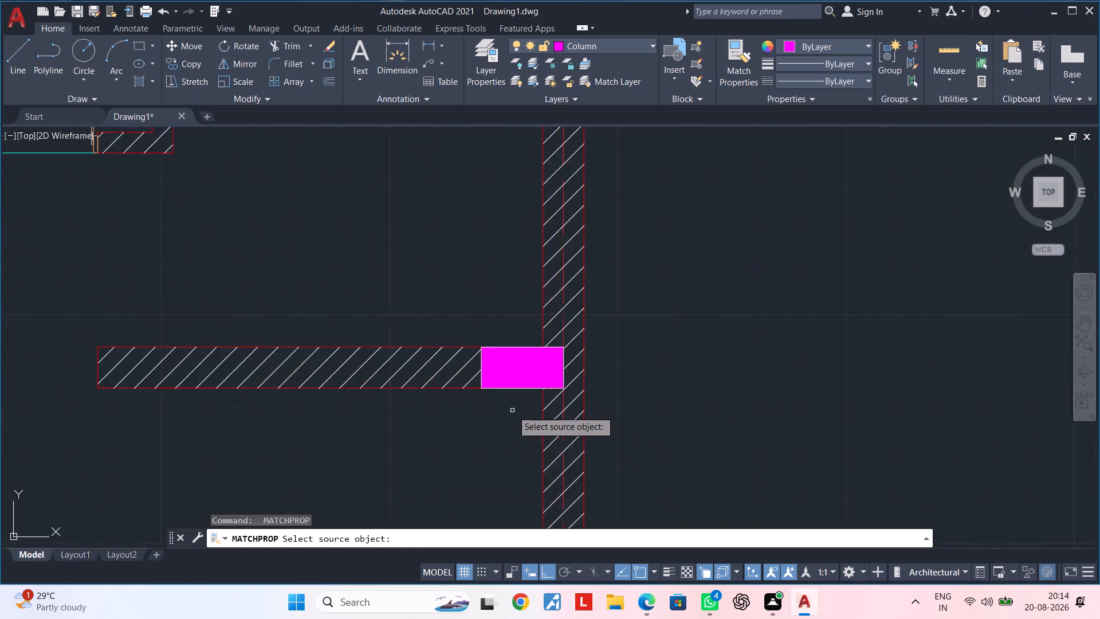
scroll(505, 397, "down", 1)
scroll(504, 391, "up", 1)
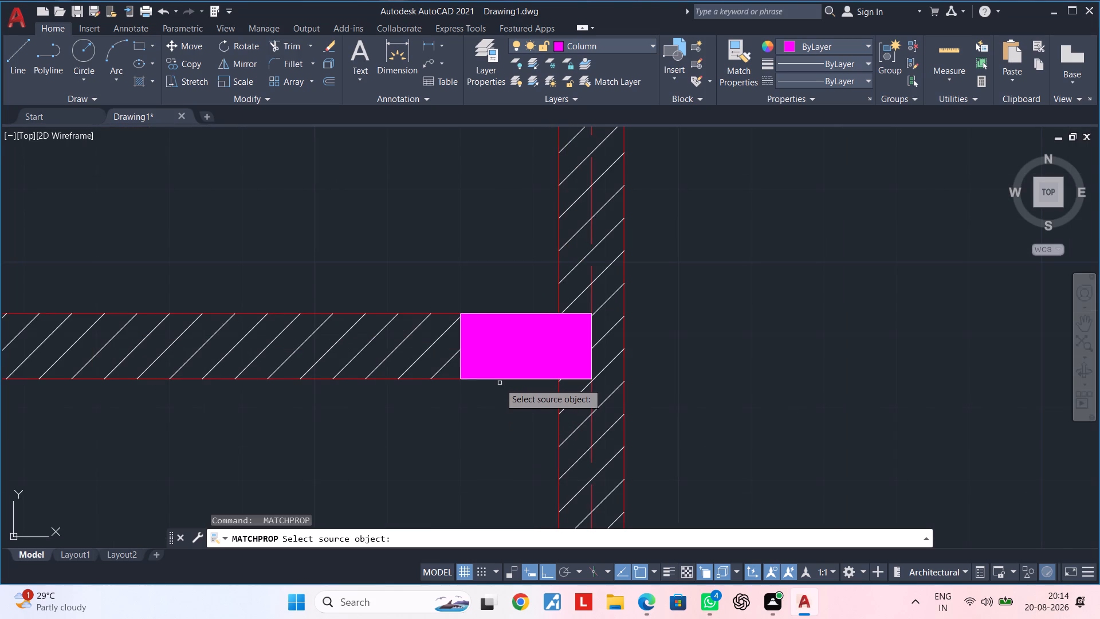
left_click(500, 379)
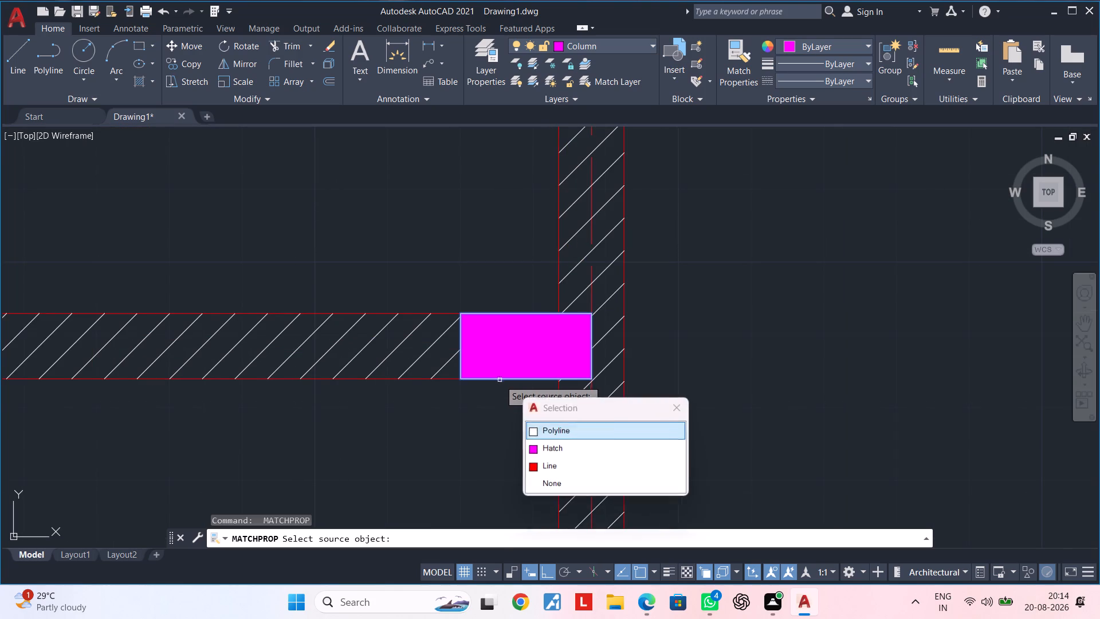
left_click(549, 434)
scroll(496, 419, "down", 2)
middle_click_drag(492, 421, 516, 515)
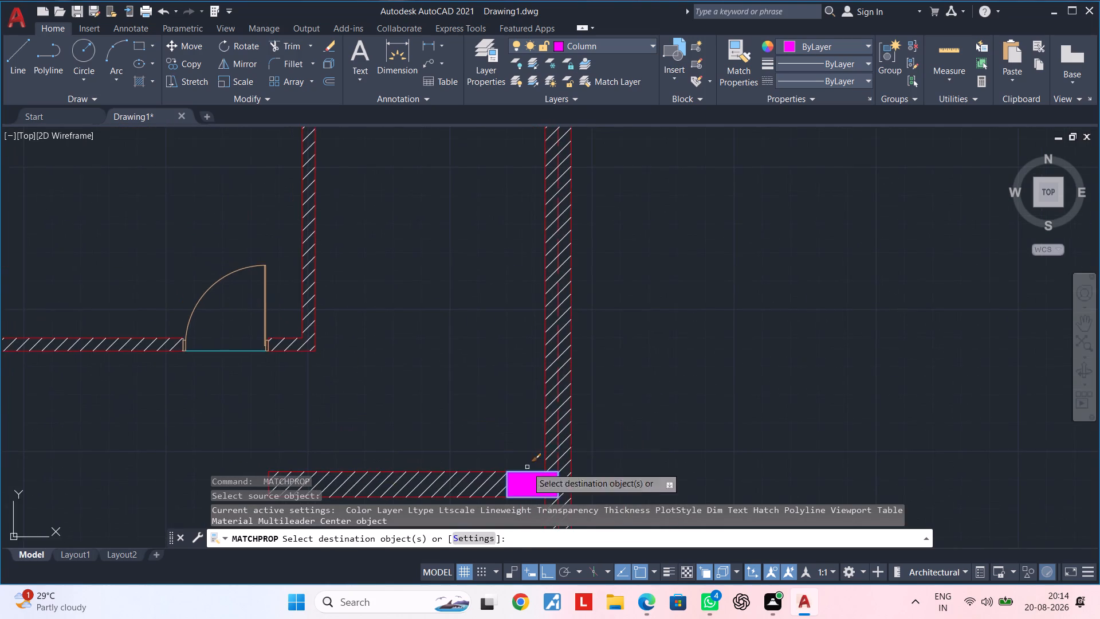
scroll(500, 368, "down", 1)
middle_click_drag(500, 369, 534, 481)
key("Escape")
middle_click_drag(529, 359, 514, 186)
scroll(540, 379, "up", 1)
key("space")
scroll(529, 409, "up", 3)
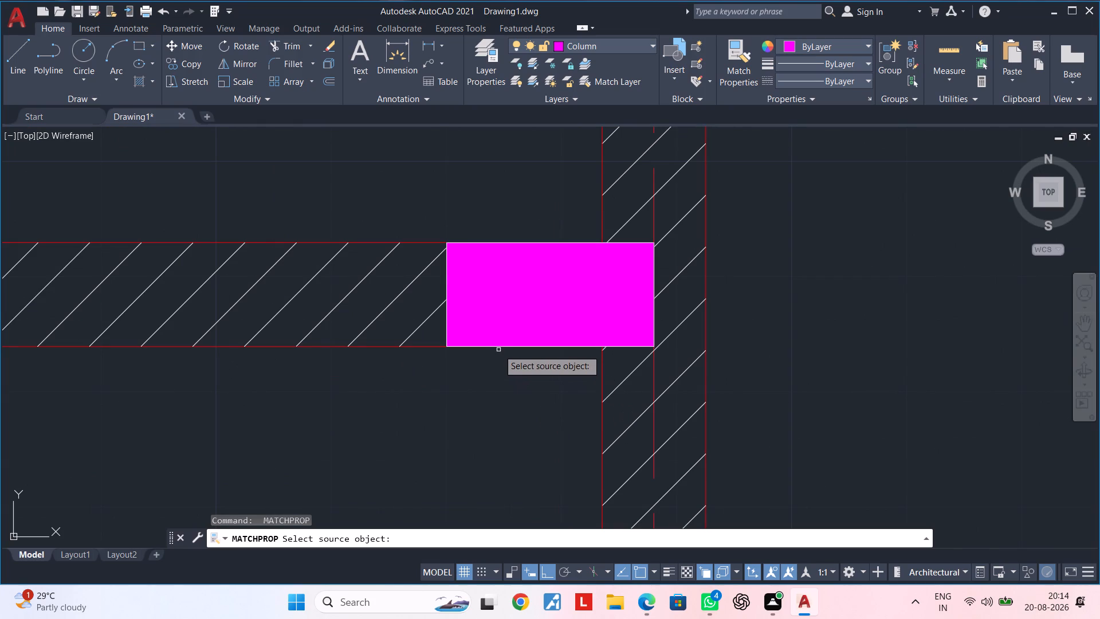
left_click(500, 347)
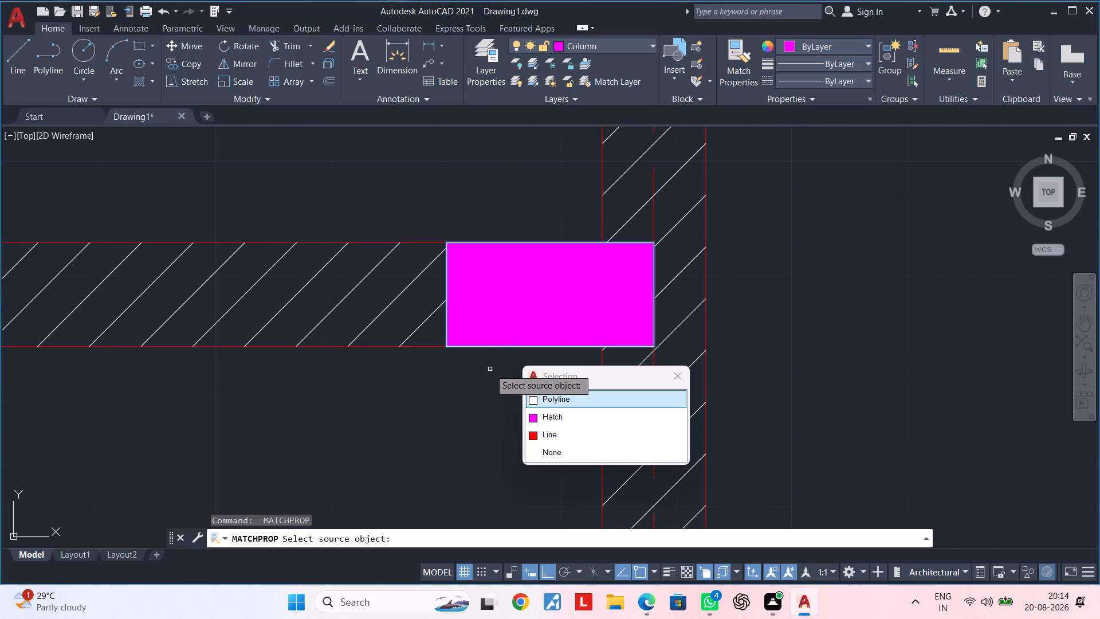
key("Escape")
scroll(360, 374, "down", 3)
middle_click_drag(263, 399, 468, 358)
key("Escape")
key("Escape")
Match properties from the magenta outline of the interior cross wall's end column to the outline at the short stub wall by the right outer wall.
key("m")
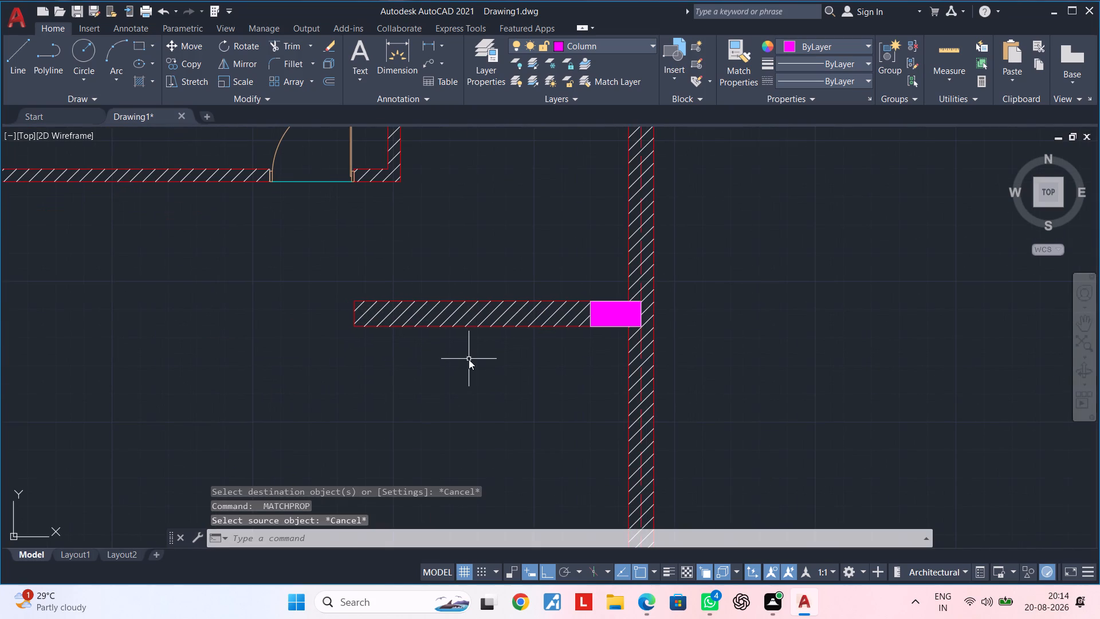
type("a")
key("space")
middle_click_drag(208, 353, 665, 343)
scroll(399, 335, "up", 2)
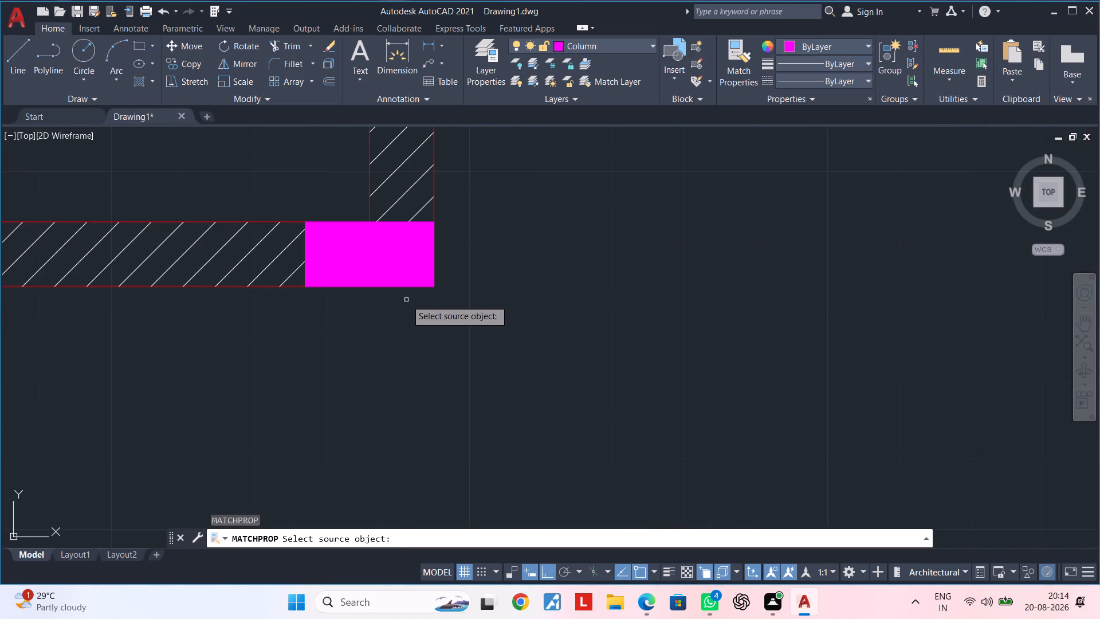
left_click(406, 287)
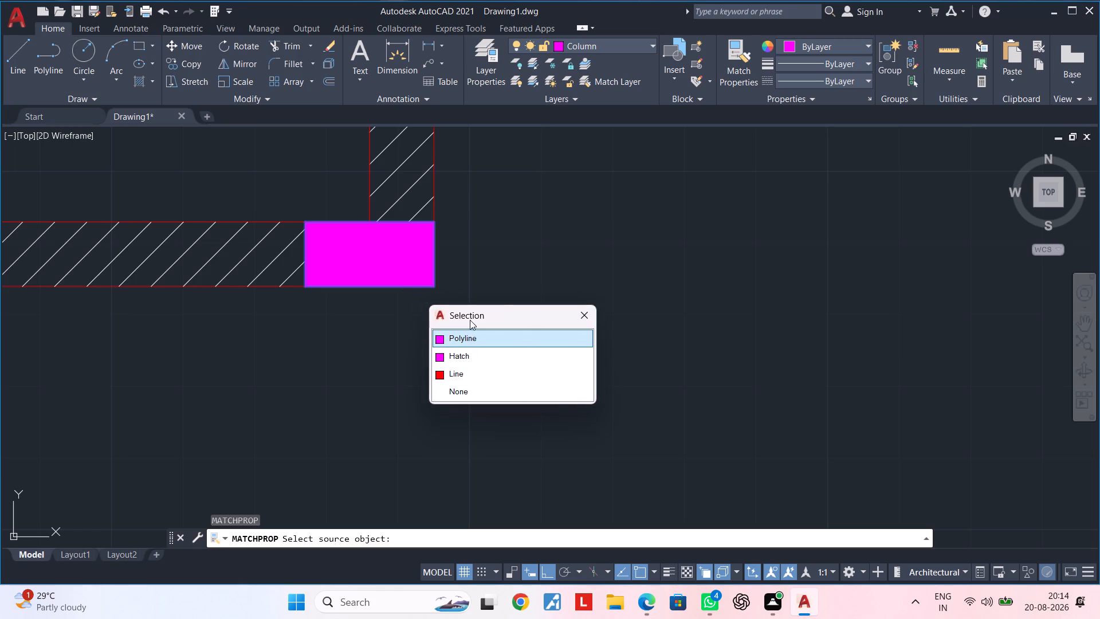
left_click(470, 335)
scroll(549, 336, "down", 3)
middle_click_drag(810, 369, 359, 369)
scroll(485, 327, "up", 2)
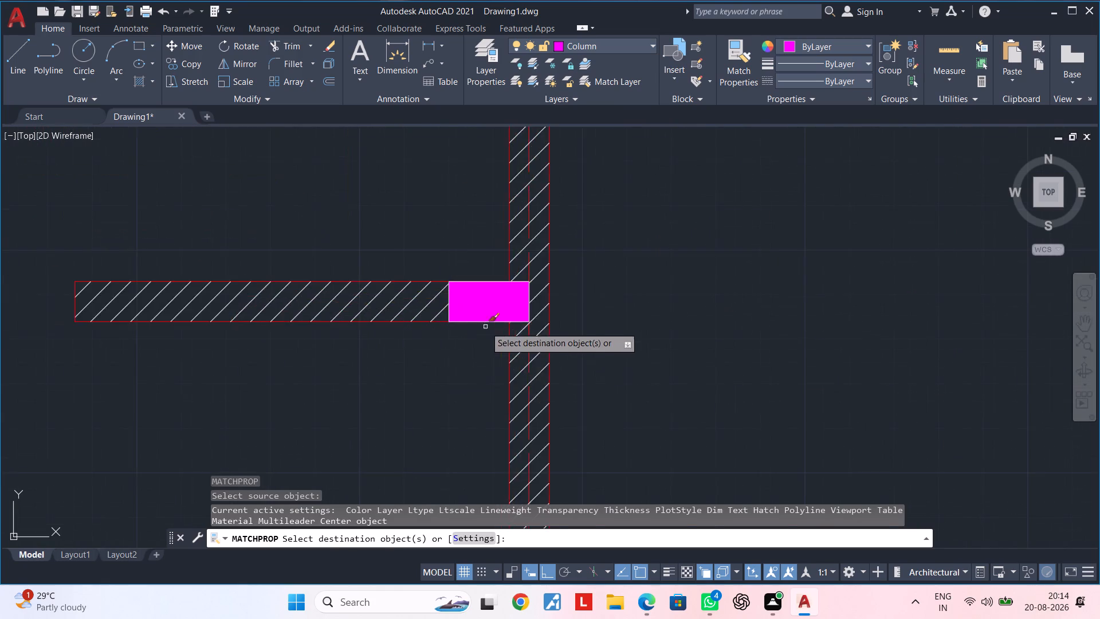
scroll(485, 327, "up", 2)
left_click(466, 331)
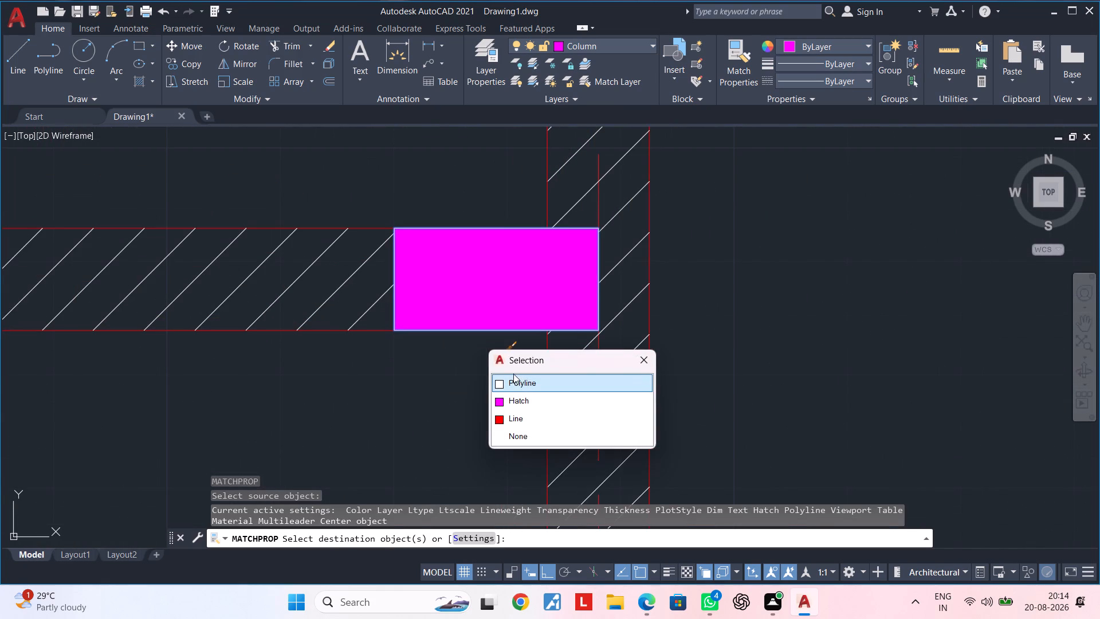
left_click(516, 379)
Apply the matched Column properties to the column outline at the right end of the top window wall, past the door.
scroll(490, 325, "down", 3)
scroll(451, 200, "down", 1)
middle_click_drag(459, 227, 494, 448)
middle_click_drag(473, 303, 473, 299)
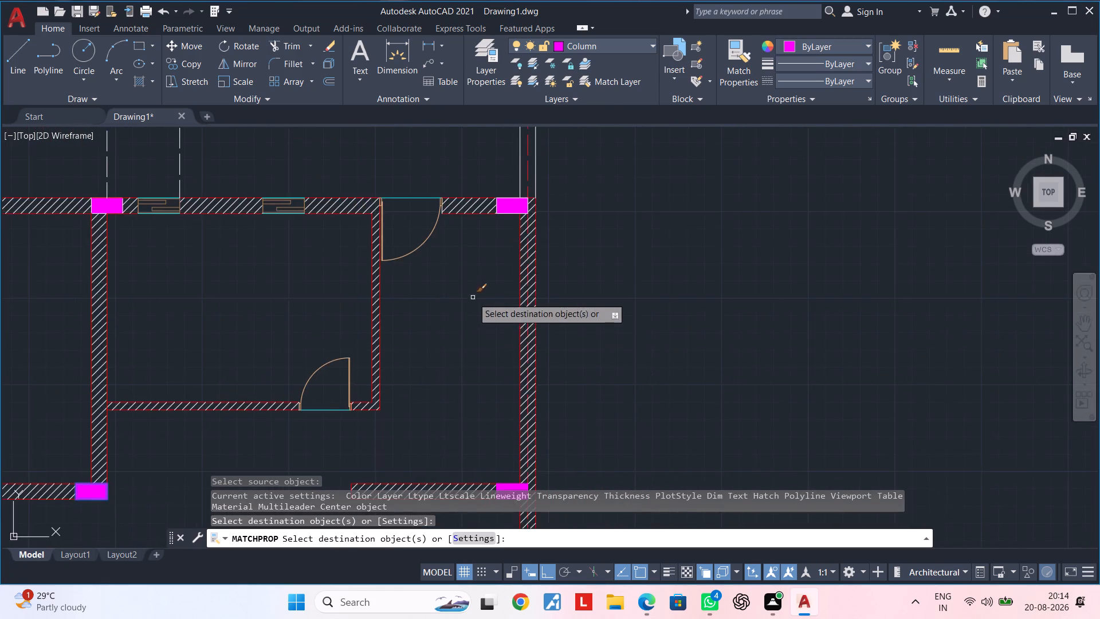
middle_click_drag(473, 299, 456, 436)
scroll(484, 345, "up", 4)
left_click(479, 343)
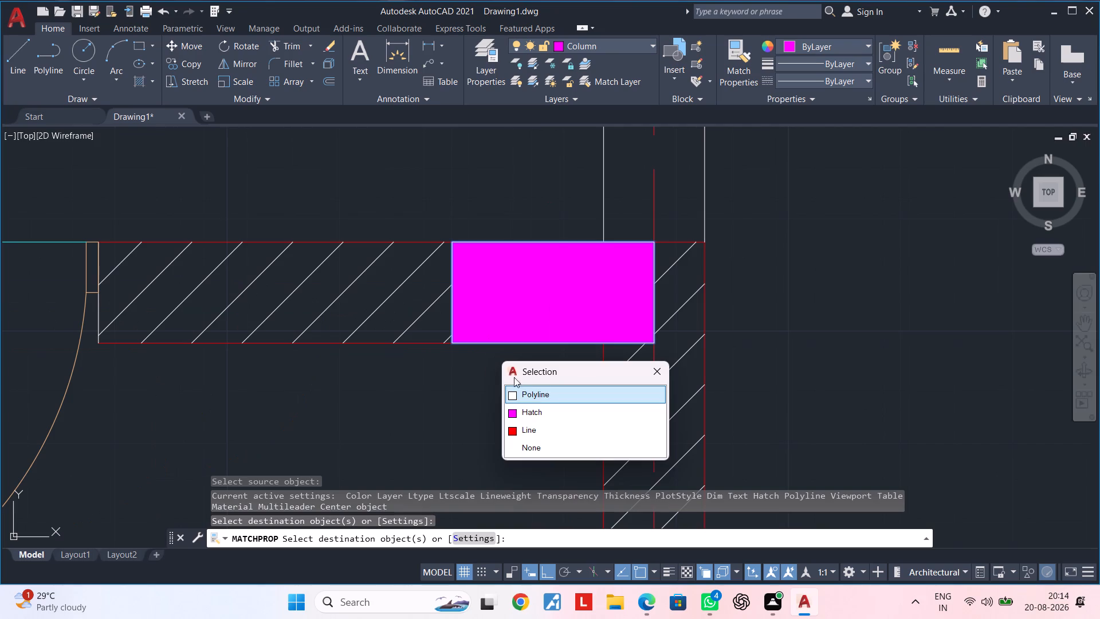
left_click(525, 395)
Apply the matched Column properties to the column outline where the interior vertical wall meets the top window wall.
scroll(376, 382, "down", 3)
middle_click_drag(297, 397, 764, 377)
middle_click_drag(340, 375, 512, 371)
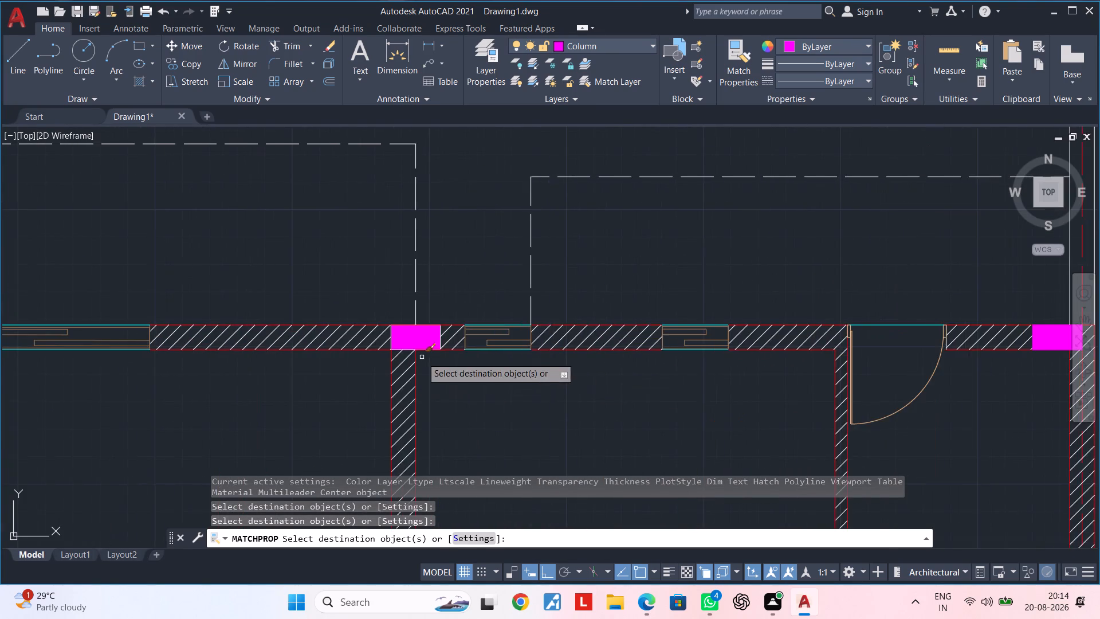
scroll(419, 355, "up", 2)
left_click(430, 344)
left_click(476, 395)
Apply the matched Column properties to the square column's outline between the two windows of the top wall.
scroll(197, 385, "down", 2)
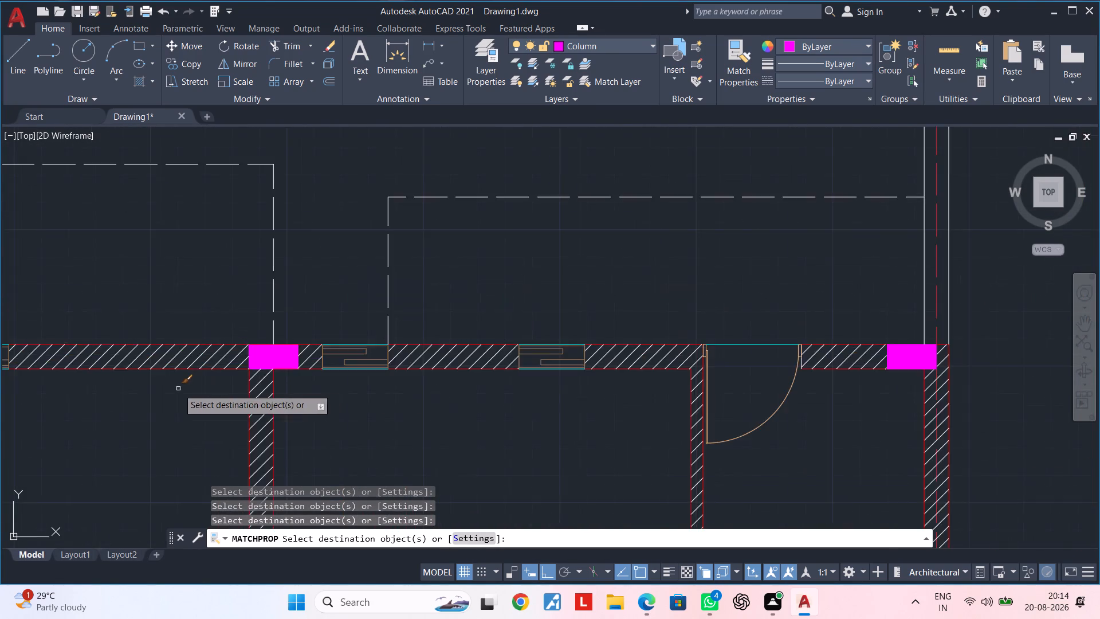
middle_click_drag(175, 391, 936, 351)
scroll(506, 331, "up", 2)
left_click(493, 326)
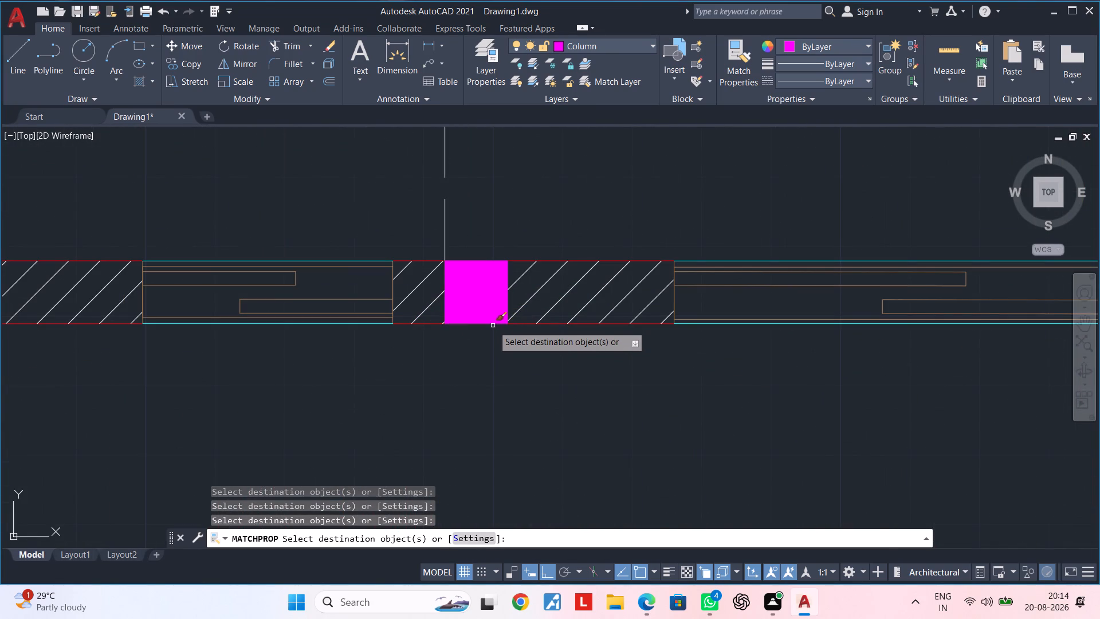
left_click(493, 324)
left_click(549, 391)
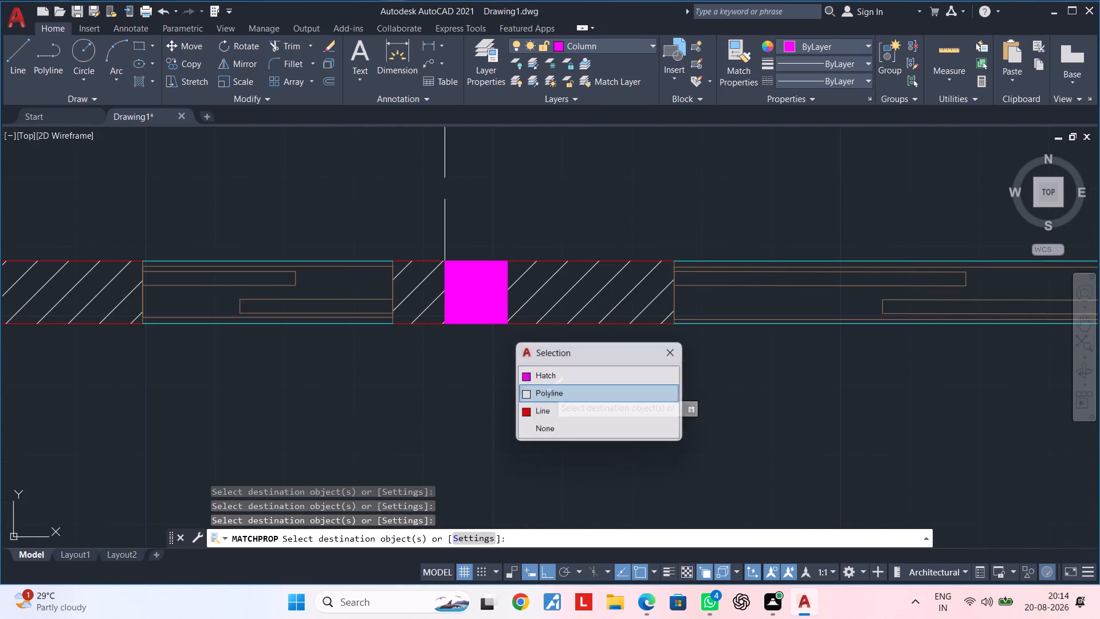
Apply the matched Column properties to the column outline where the top window wall meets the left outer wall.
scroll(307, 359, "down", 1)
middle_click_drag(305, 362, 713, 350)
scroll(533, 354, "up", 2)
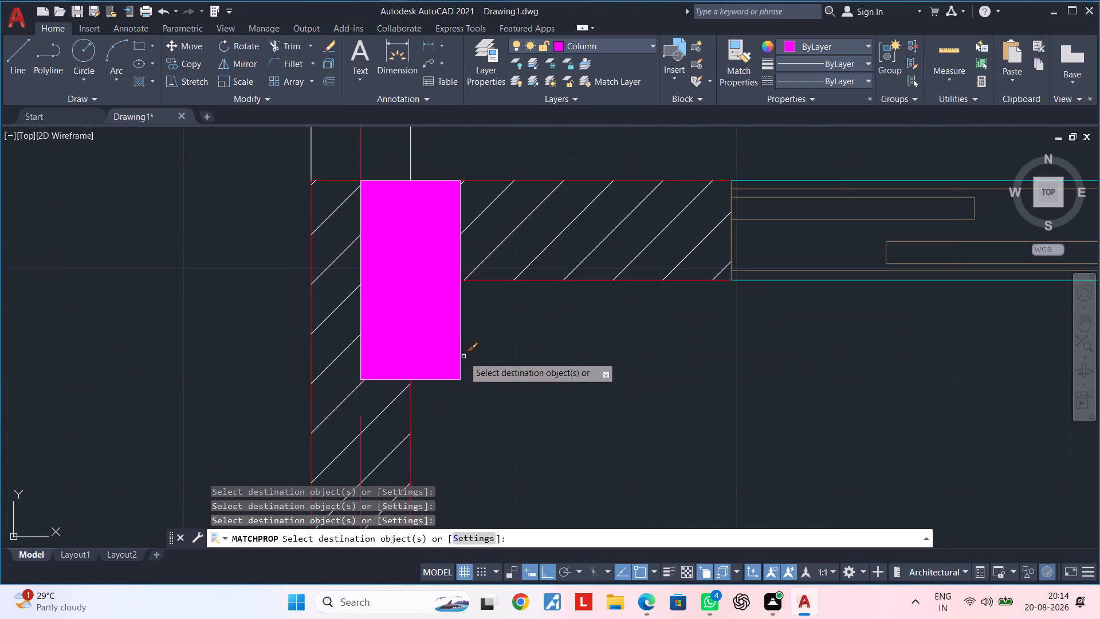
left_click(462, 356)
left_click(533, 406)
Apply the matched Column properties to the lowest column outline on the hatched part of the left outer wall.
scroll(551, 391, "down", 2)
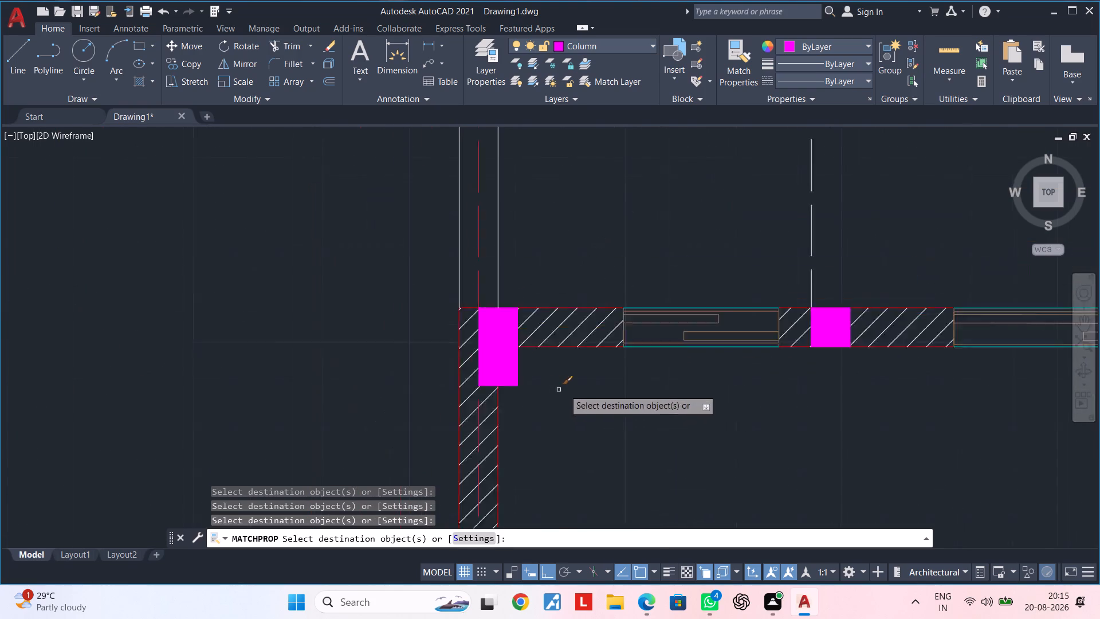
scroll(564, 389, "down", 3)
middle_click_drag(615, 421, 623, 121)
scroll(675, 242, "down", 2)
middle_click_drag(706, 356, 654, 180)
scroll(600, 222, "up", 3)
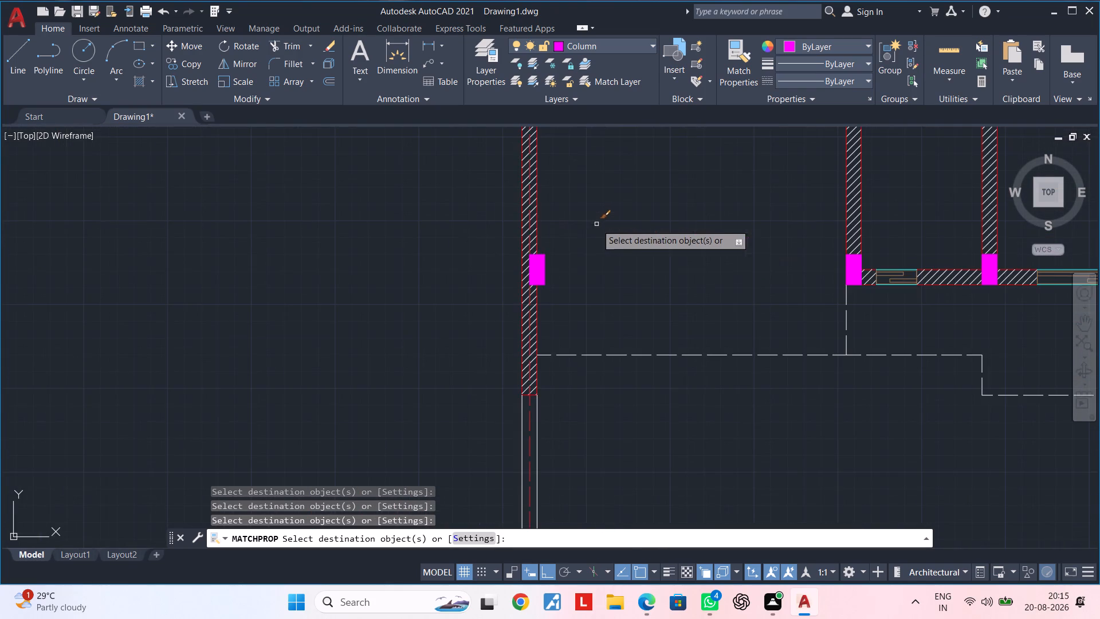
scroll(545, 256, "up", 3)
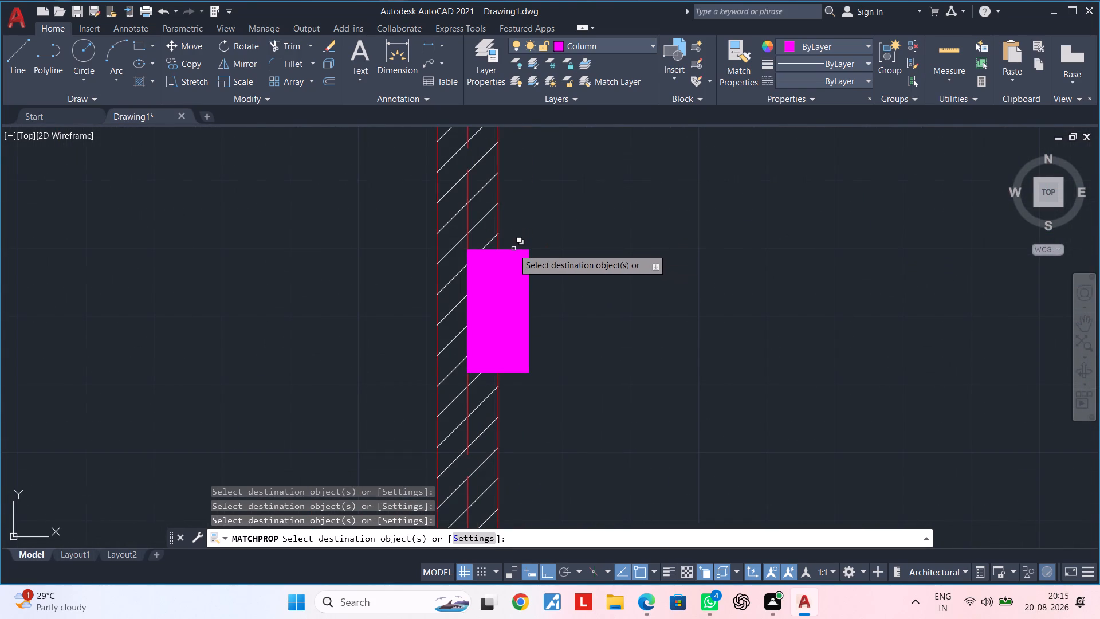
scroll(611, 279, "down", 4)
middle_click_drag(622, 263, 616, 99)
scroll(630, 171, "up", 1)
middle_click_drag(630, 169, 591, 382)
scroll(567, 293, "up", 2)
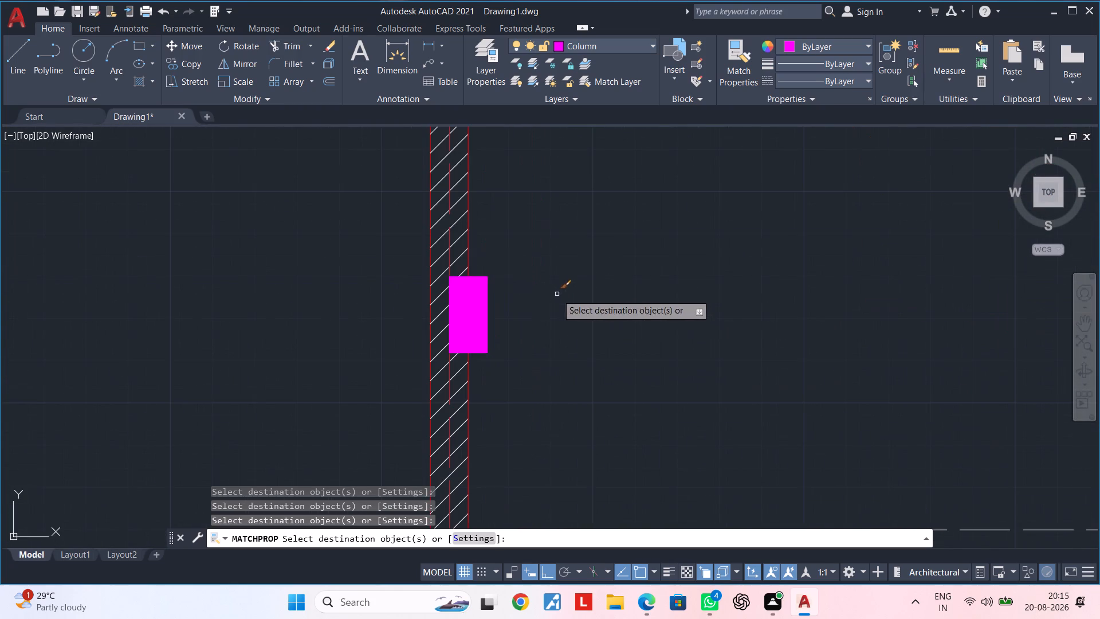
left_click(477, 276)
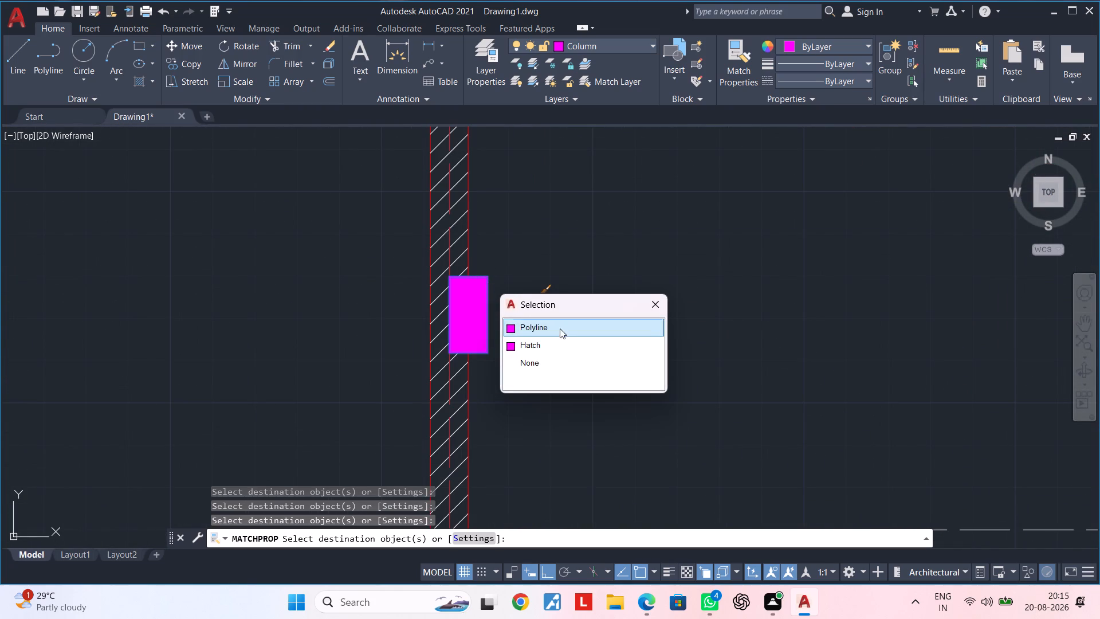
left_click(565, 326)
Apply the matched Column properties to the column outline at the bottom-left corner of the boundary wall.
scroll(606, 309, "down", 3)
middle_click_drag(658, 476, 653, 251)
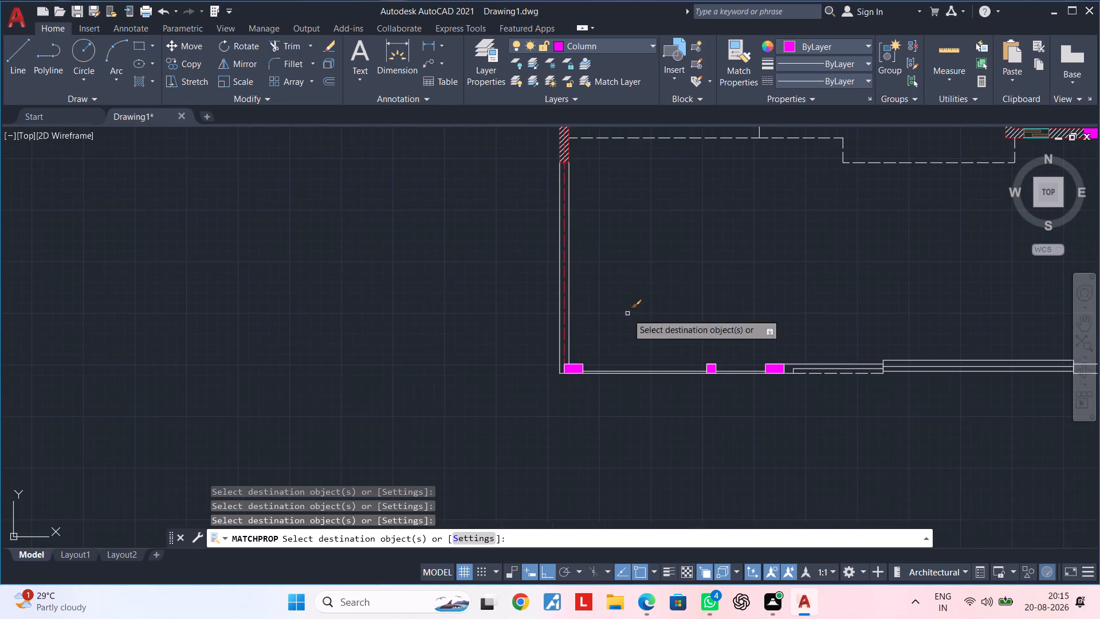
scroll(594, 348, "up", 3)
middle_click_drag(571, 353, 583, 309)
scroll(583, 310, "up", 3)
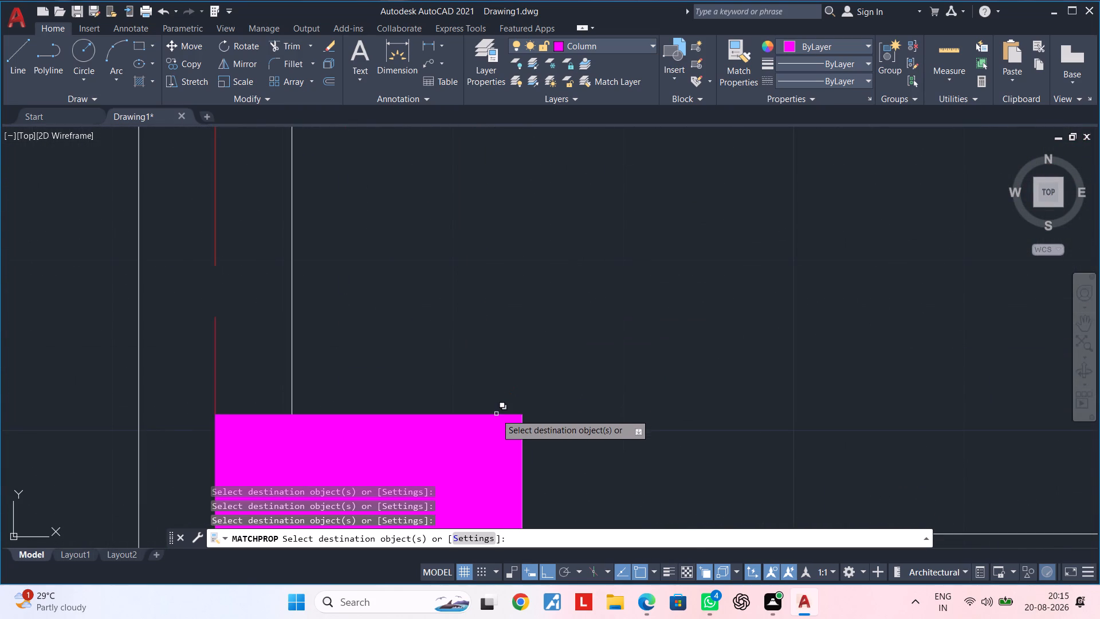
left_click(496, 415)
left_click(553, 464)
Apply the matched Column properties to the small square column's outline on the bottom boundary wall.
scroll(762, 340, "down", 3)
middle_click_drag(808, 324, 784, 315)
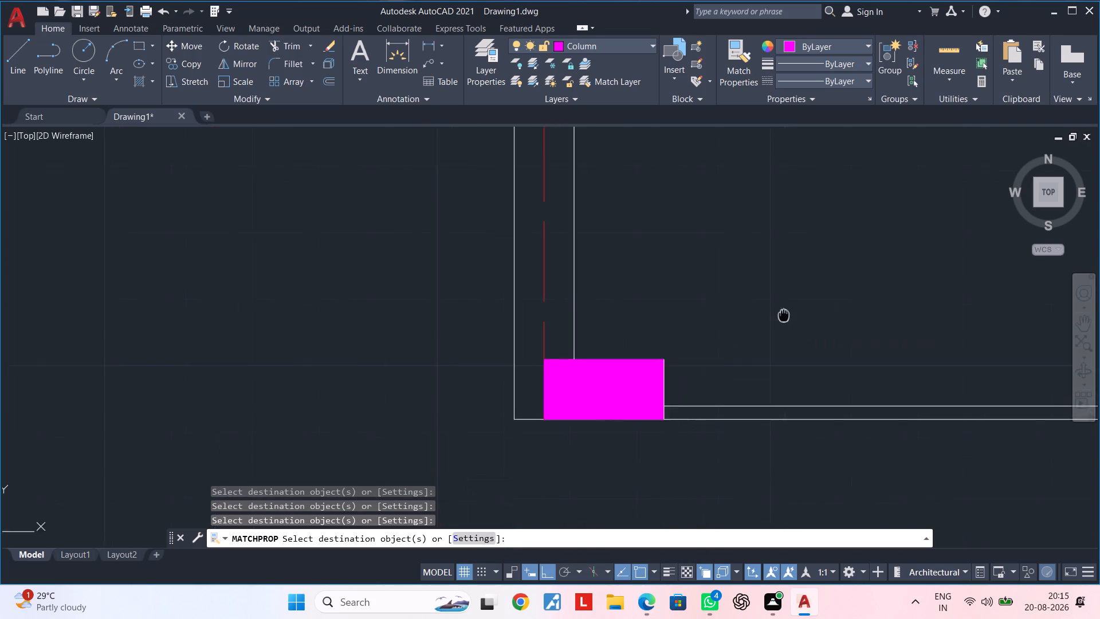
middle_click_drag(784, 315, 261, 206)
middle_click_drag(873, 321, 392, 334)
scroll(464, 252, "up", 2)
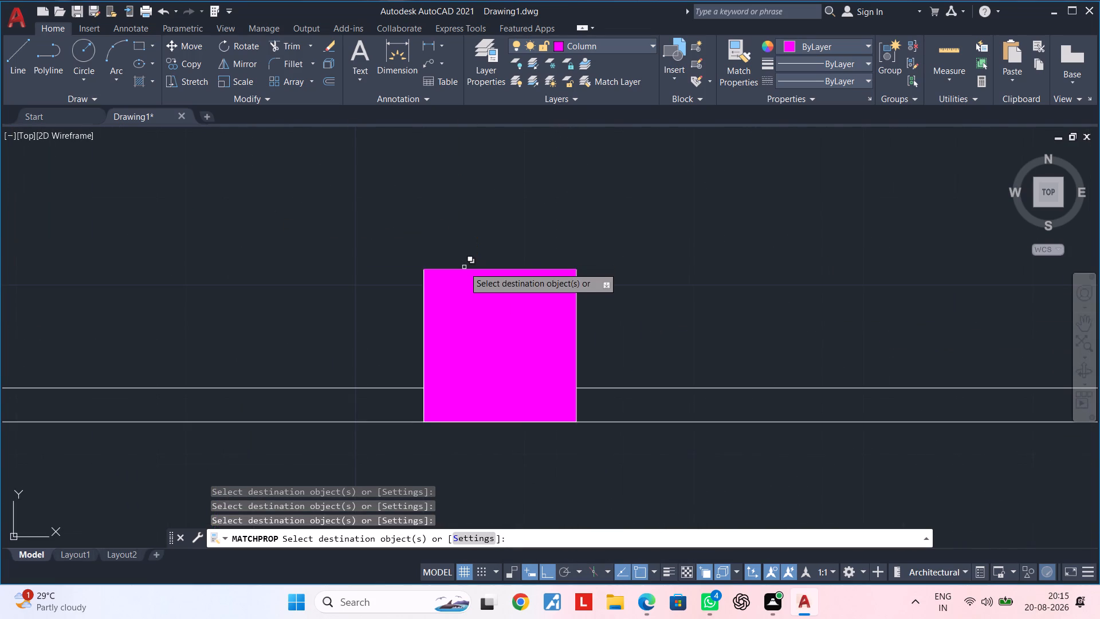
left_click(464, 267)
left_click(523, 340)
Apply the matched Column properties to the column outline beside the gate on the bottom boundary wall, and finish matching.
scroll(678, 295, "down", 1)
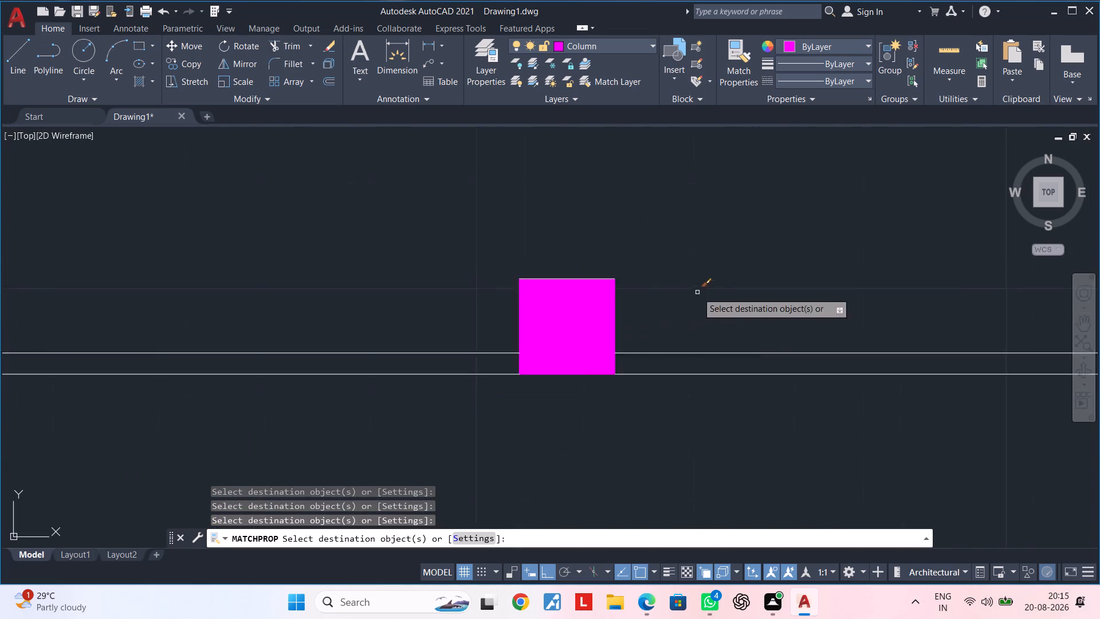
scroll(697, 292, "down", 2)
middle_click_drag(742, 291, 388, 288)
scroll(575, 279, "up", 3)
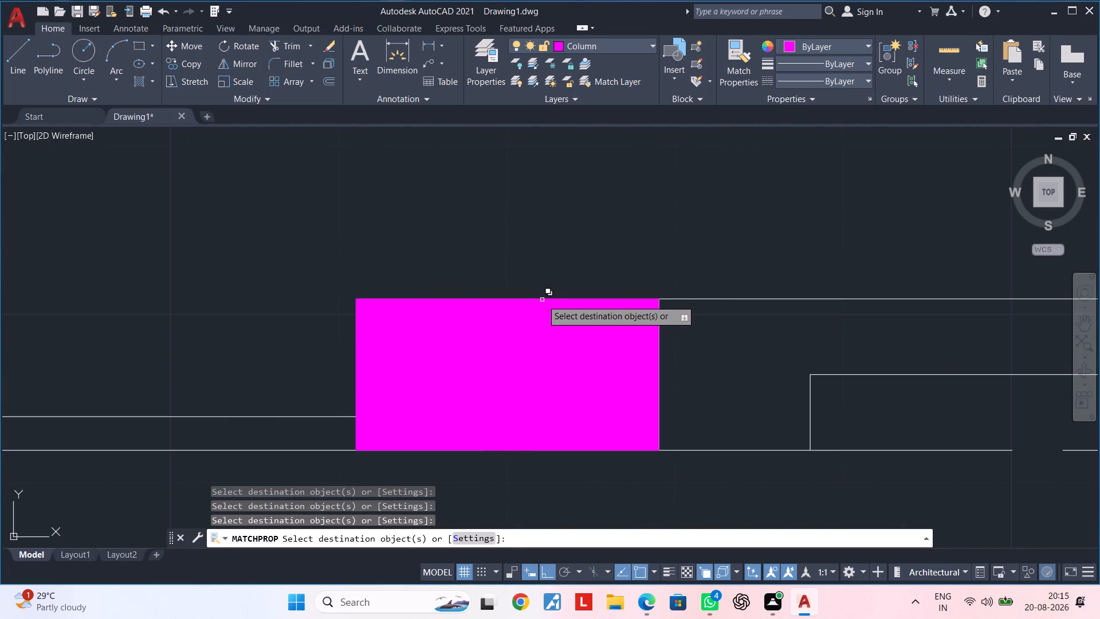
left_click(546, 297)
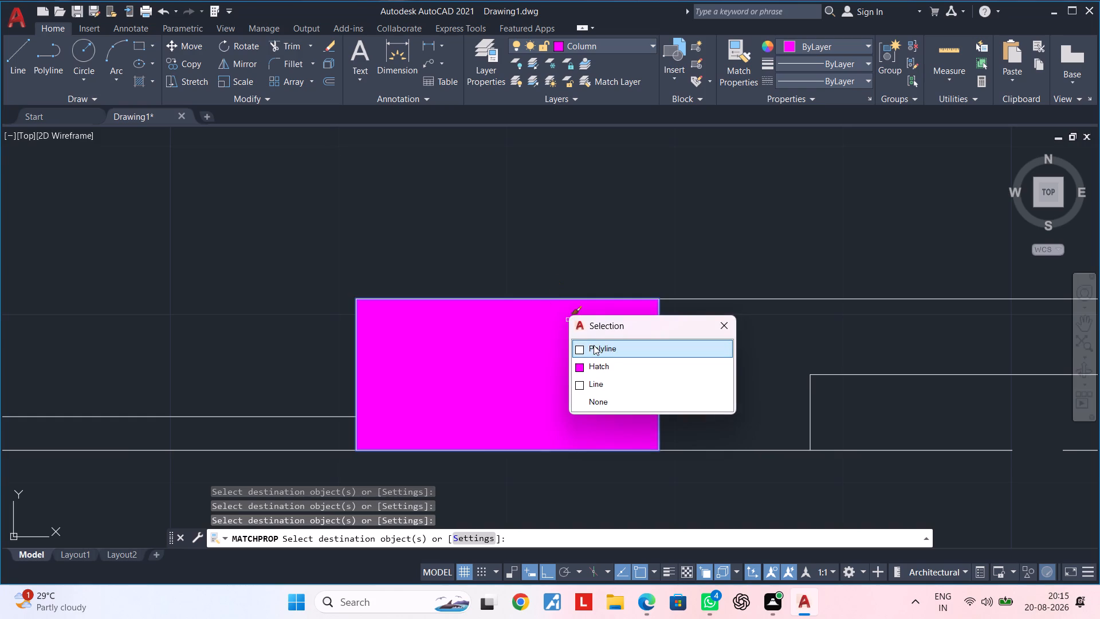
left_click(594, 345)
scroll(555, 281, "down", 4)
scroll(752, 340, "down", 2)
middle_click_drag(827, 346, 512, 349)
key("Escape")
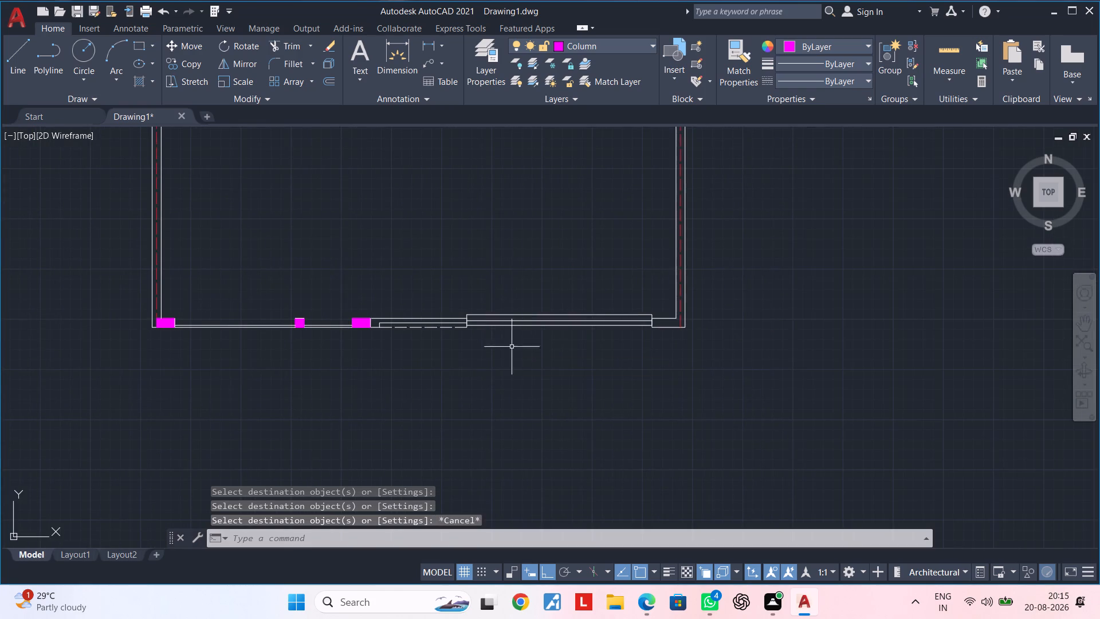
key("Escape")
Review the whole floor plan, from the bottom boundary wall up to the top rooms, to check the column outlines.
middle_click_drag(450, 264, 468, 376)
middle_click_drag(455, 347, 619, 322)
key("Escape")
middle_click_drag(484, 297, 426, 371)
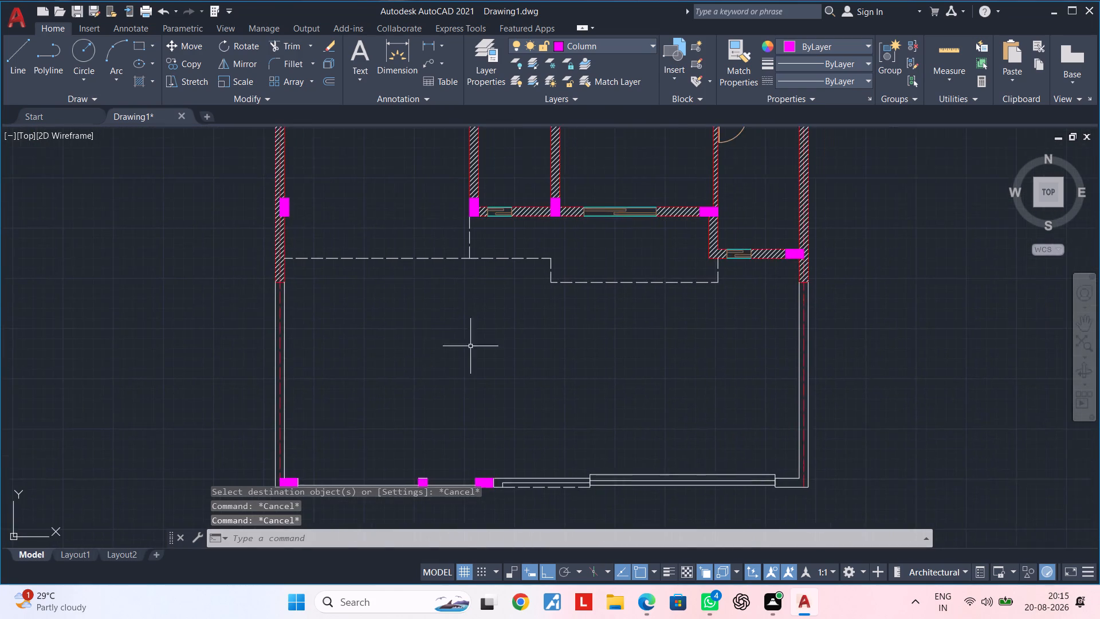
scroll(477, 335, "down", 1)
middle_click_drag(445, 345, 379, 399)
middle_click_drag(466, 366, 370, 442)
scroll(463, 305, "down", 1)
middle_click_drag(431, 323, 379, 413)
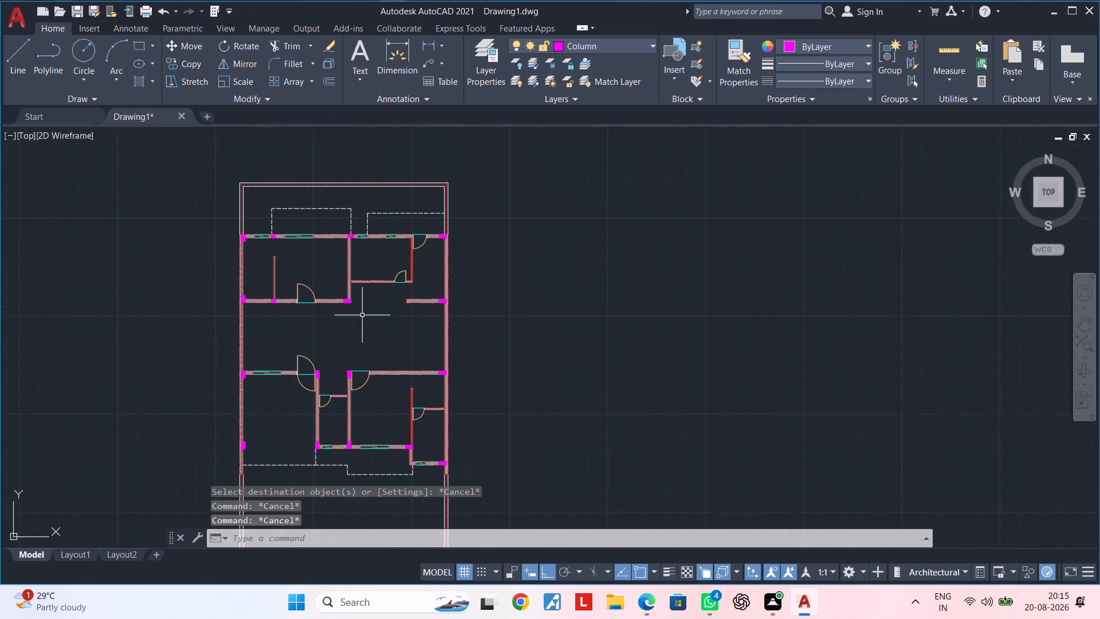
middle_click_drag(367, 313, 417, 292)
middle_click_drag(418, 296, 476, 281)
scroll(446, 288, "up", 1)
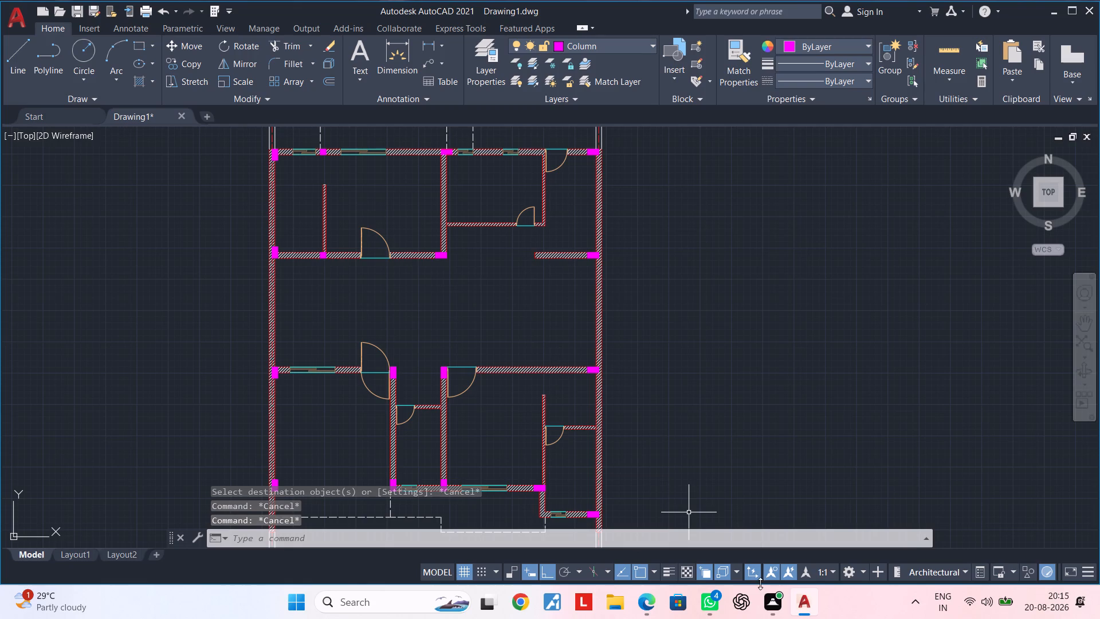
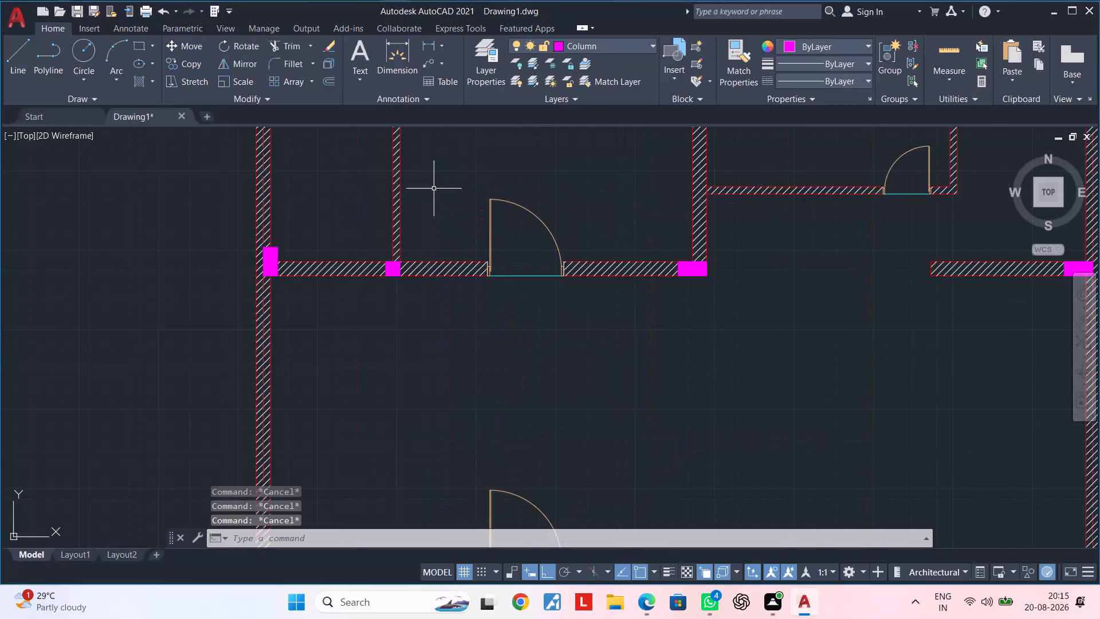
Match the red wall line's properties onto the white end line capping the free-standing partition wall in the top-left room.
middle_click_drag(434, 191, 402, 438)
scroll(323, 334, "up", 3)
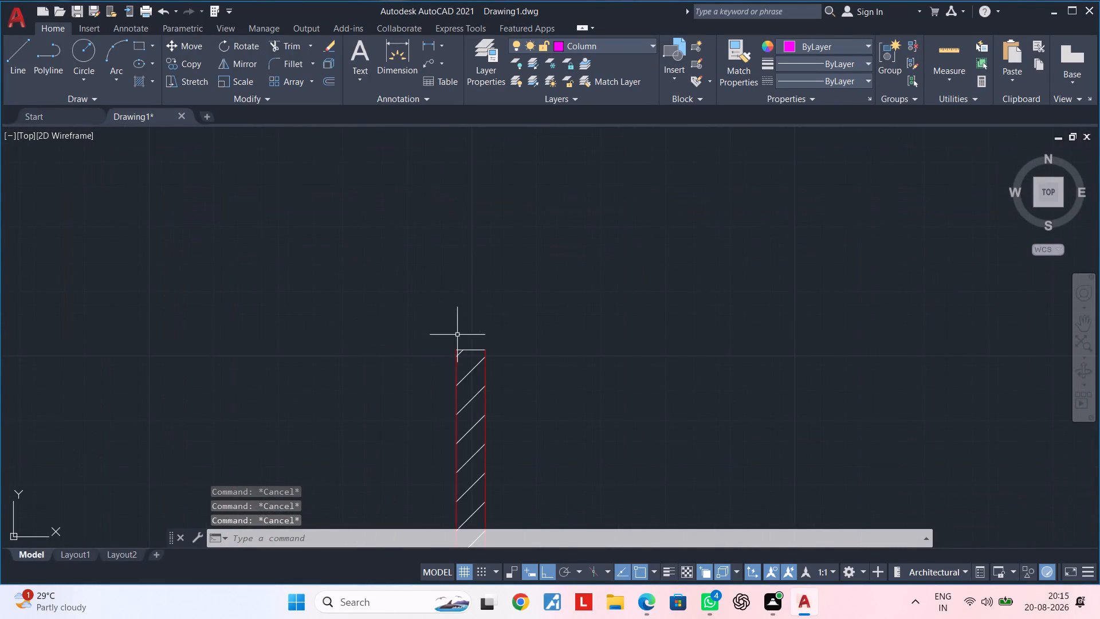
scroll(460, 336, "up", 3)
key("m")
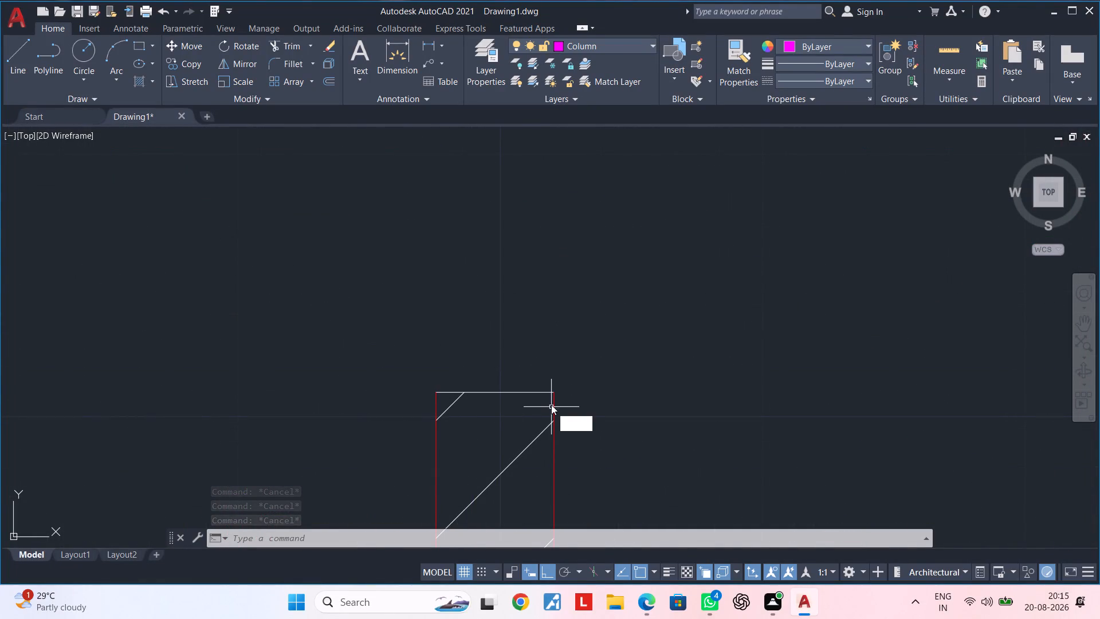
type("a")
key("space")
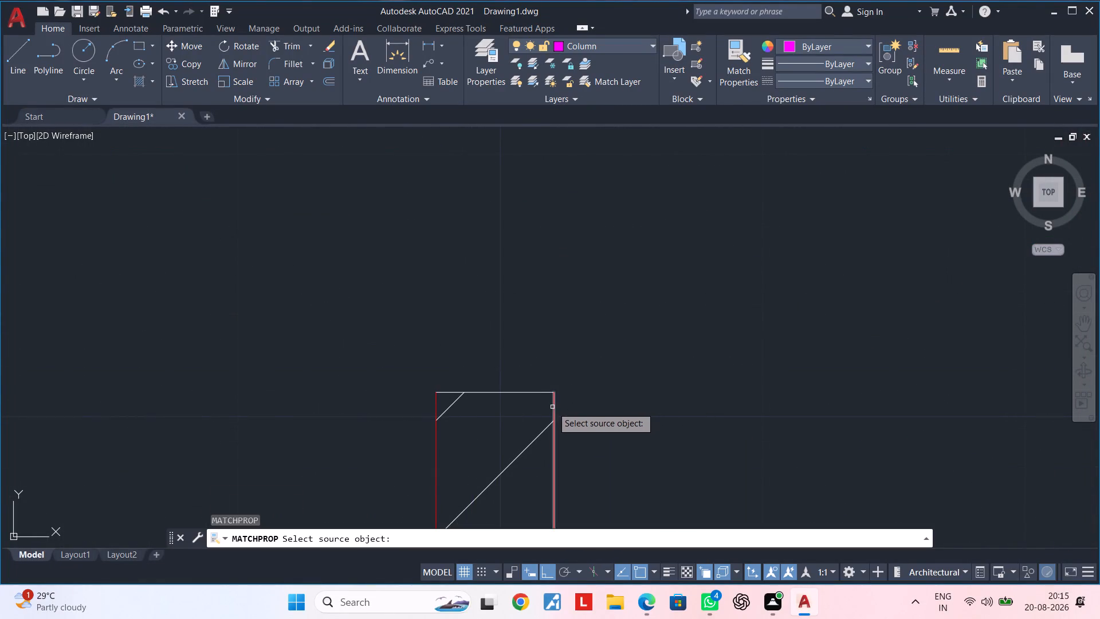
left_click(556, 407)
left_click(553, 397)
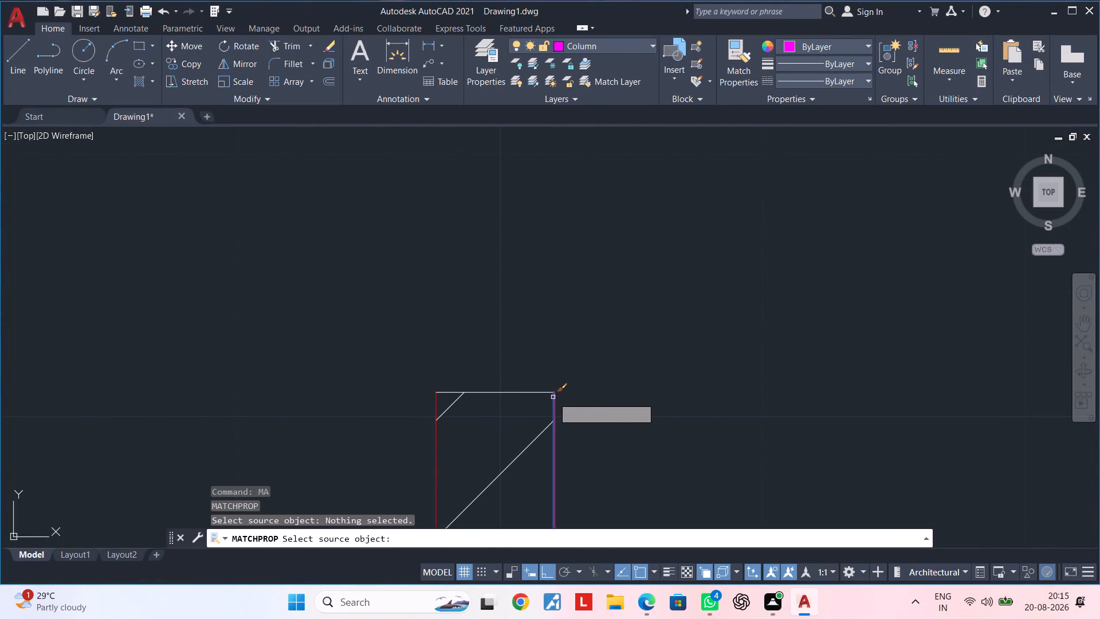
left_click(548, 393)
key("Escape")
Review the whole floor plan from the rear boundary down to the front gate, checking walls, openings and columns.
scroll(602, 389, "down", 5)
middle_click_drag(724, 382, 179, 370)
scroll(359, 360, "down", 1)
middle_click_drag(335, 364, 388, 295)
scroll(390, 300, "down", 2)
middle_click_drag(391, 301, 488, 269)
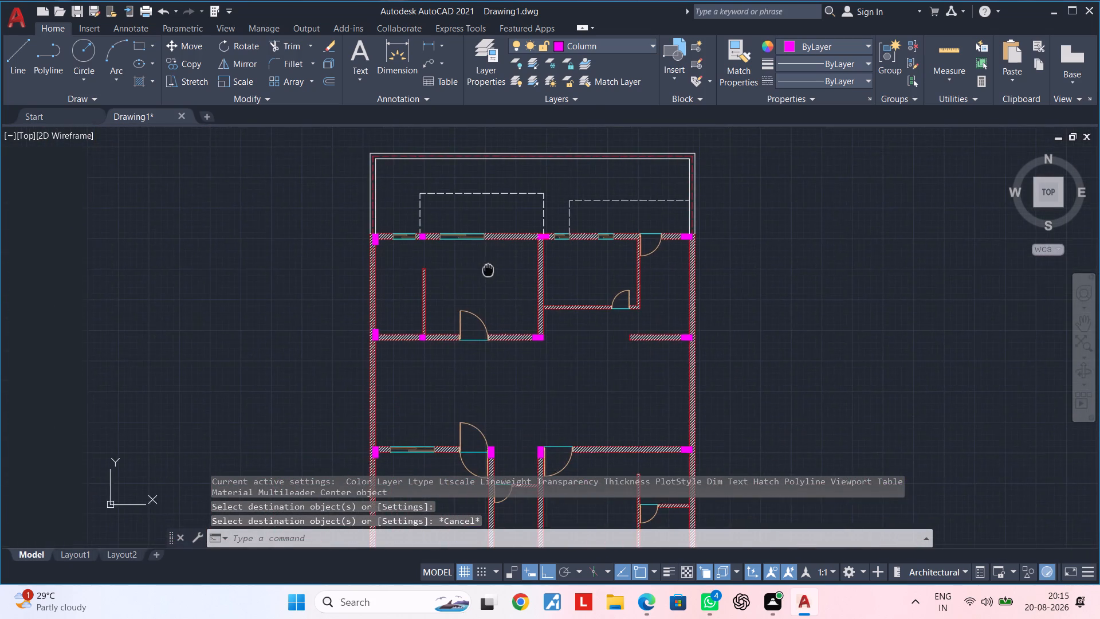
middle_click_drag(445, 281, 489, 219)
scroll(488, 219, "up", 1)
scroll(537, 366, "down", 1)
middle_click_drag(537, 366, 545, 262)
middle_click_drag(551, 313, 575, 223)
scroll(598, 322, "down", 1)
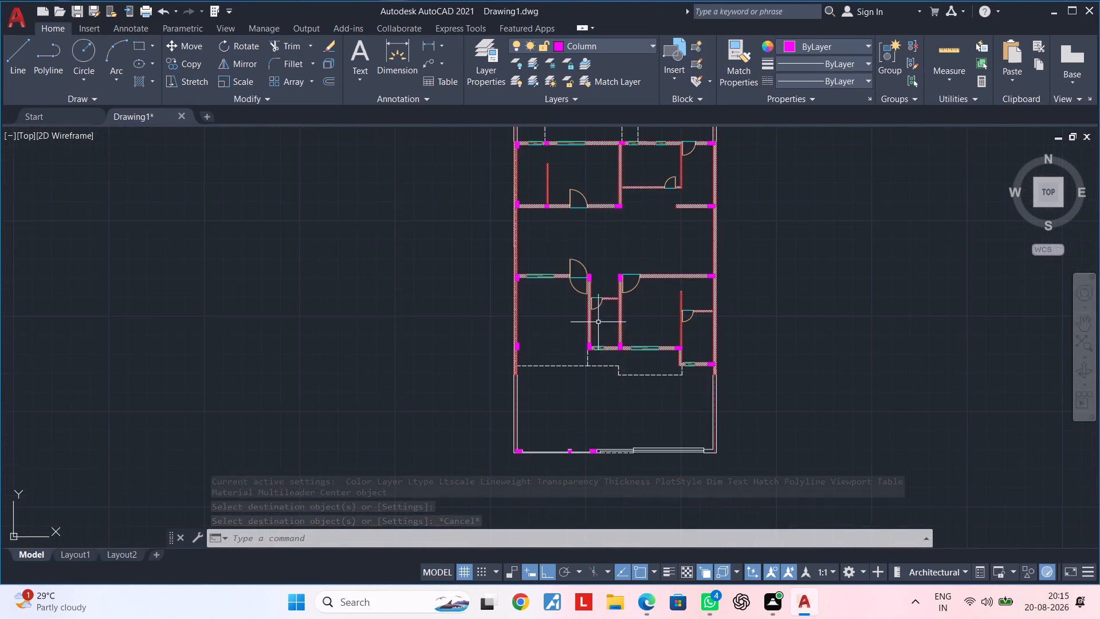
middle_click_drag(600, 326, 367, 339)
key("Escape")
key("Escape")
key("Escape")
middle_click_drag(396, 260, 478, 259)
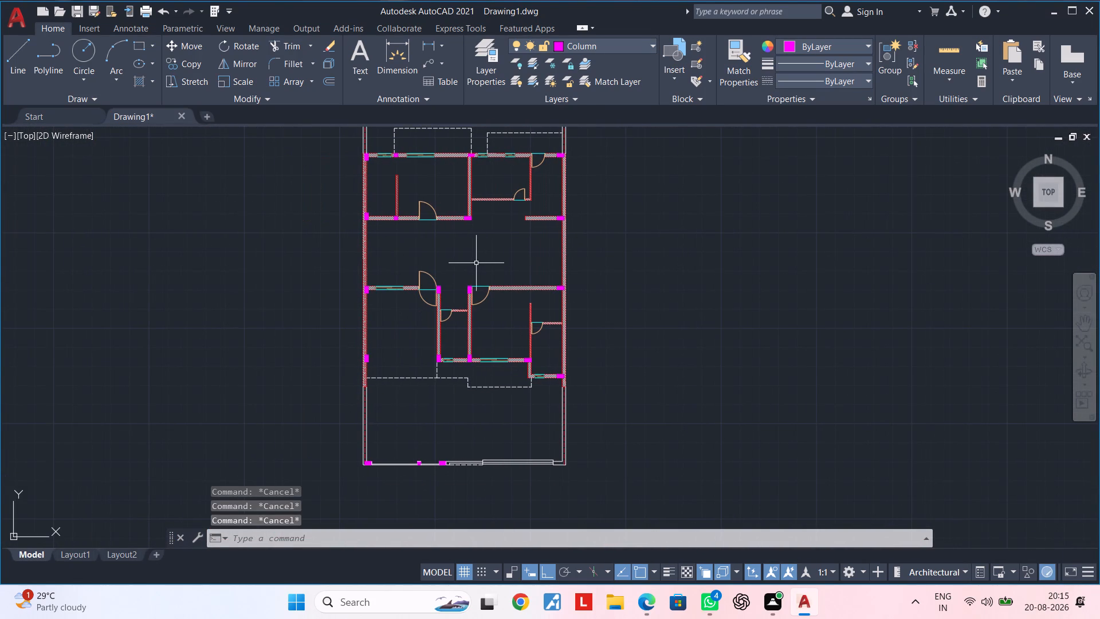
Save the drawing as "Duplex house" in the FUJI PLAN folder, inside the Autocad folder in Downloads.
key("ctrl+s")
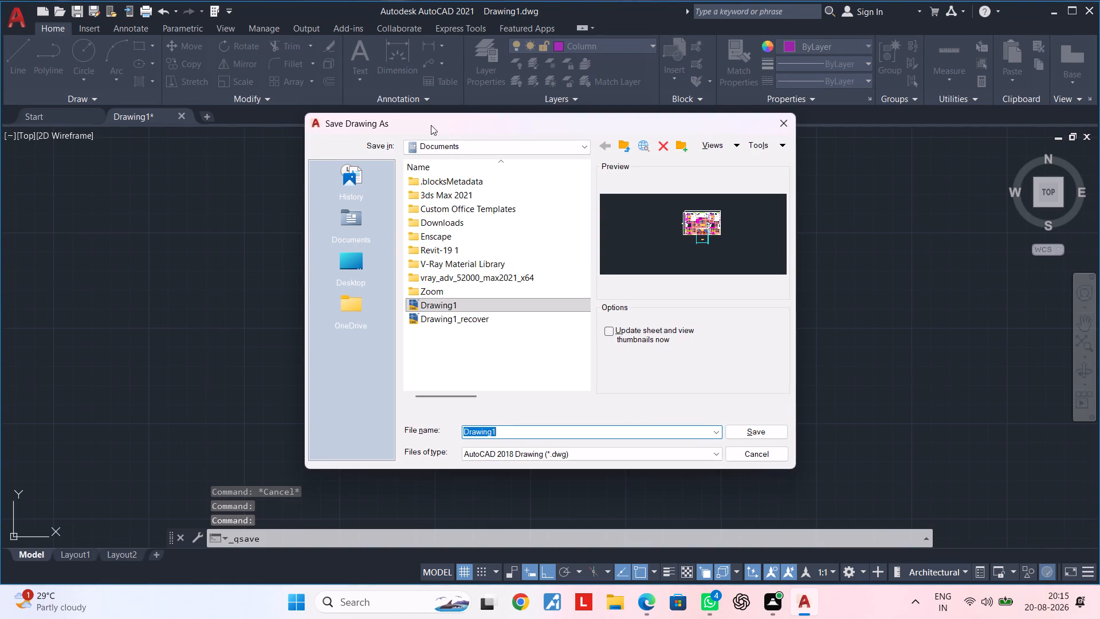
left_click(435, 143)
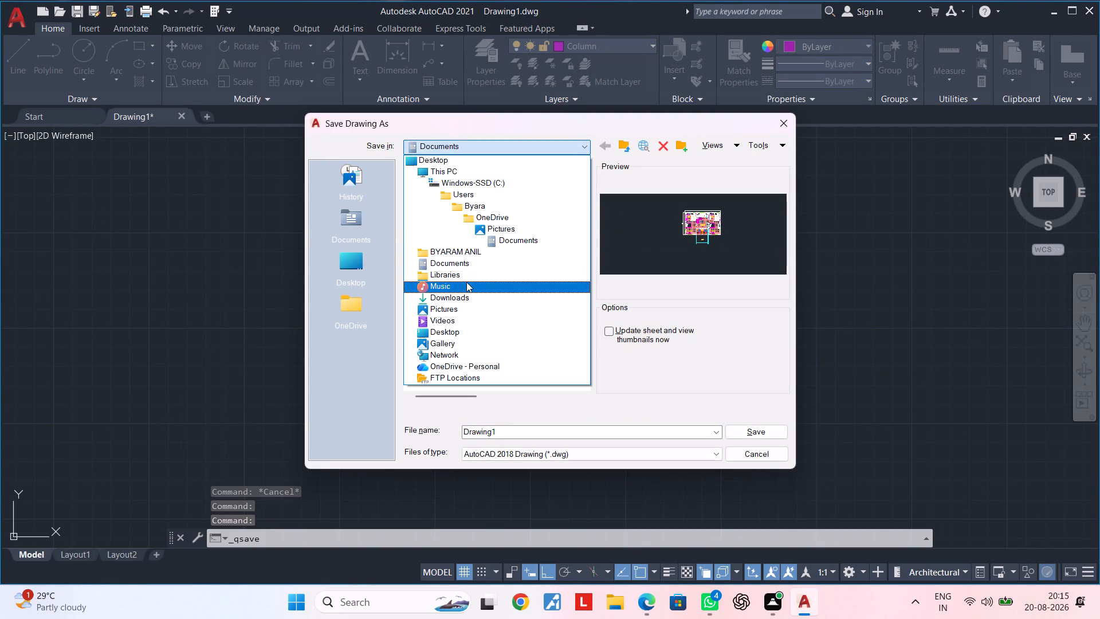
double_click(464, 297)
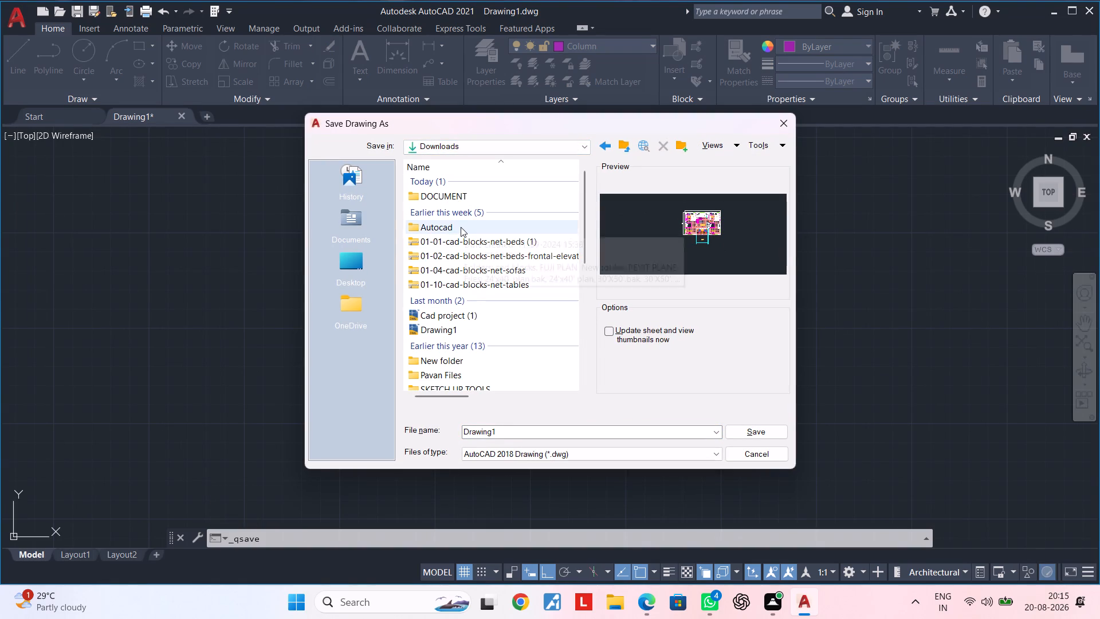
double_click(461, 227)
left_click(456, 195)
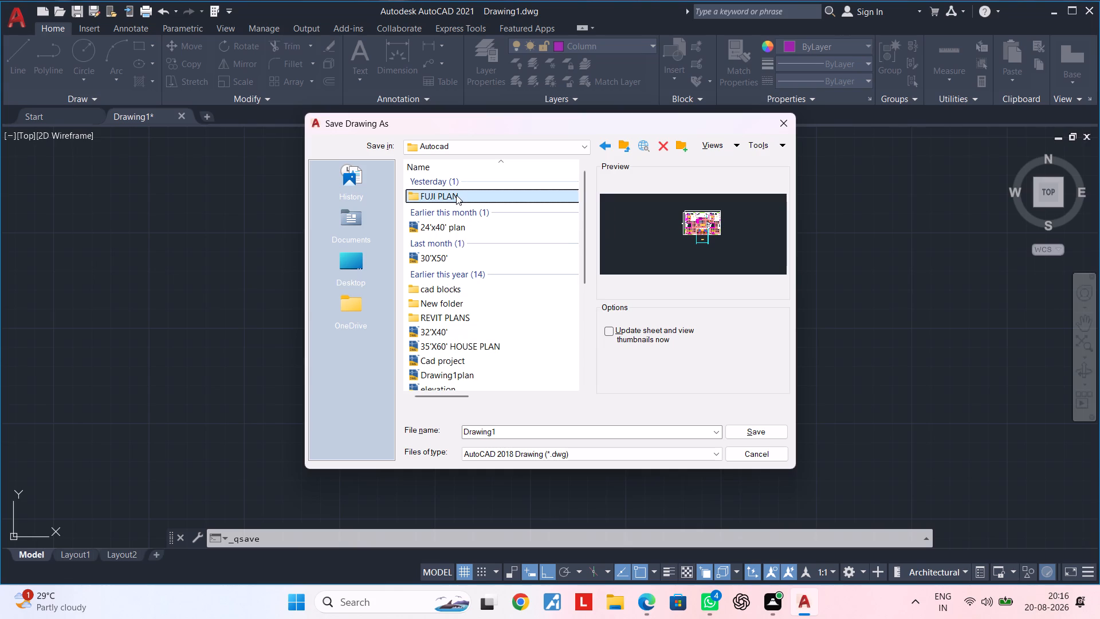
double_click(456, 195)
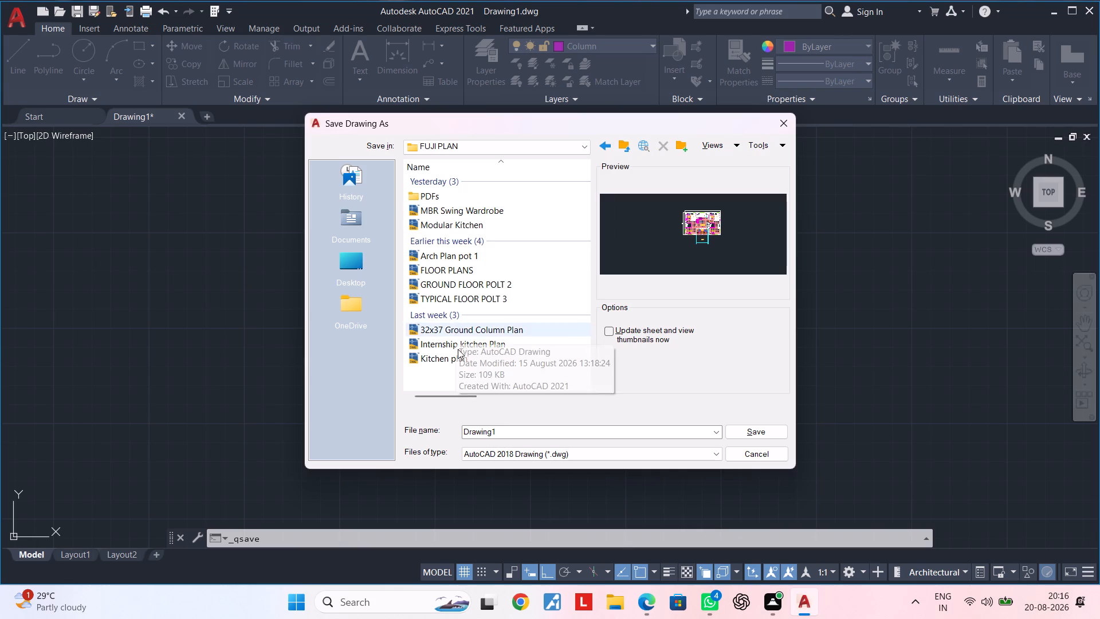
left_click(506, 426)
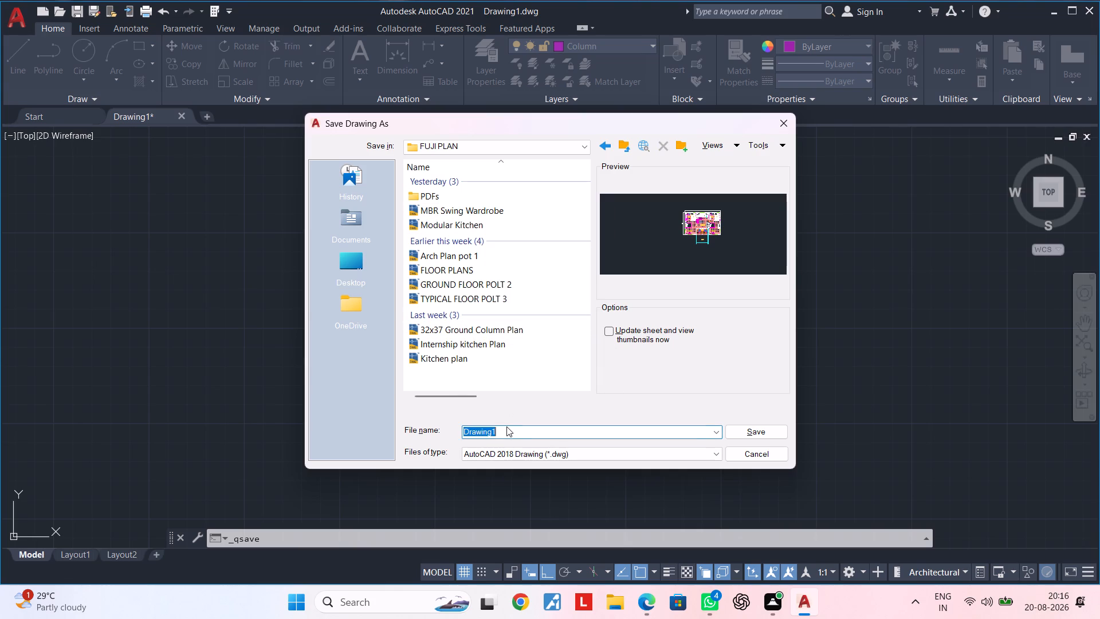
key("BackSpace")
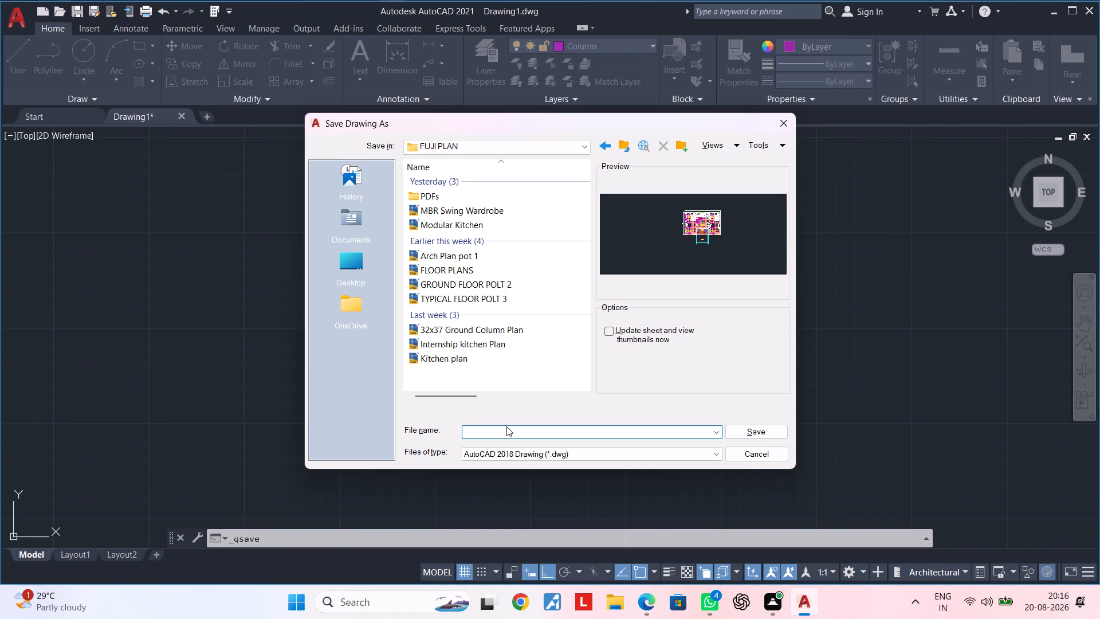
type("Duplex")
key("space")
type("house")
left_click(738, 435)
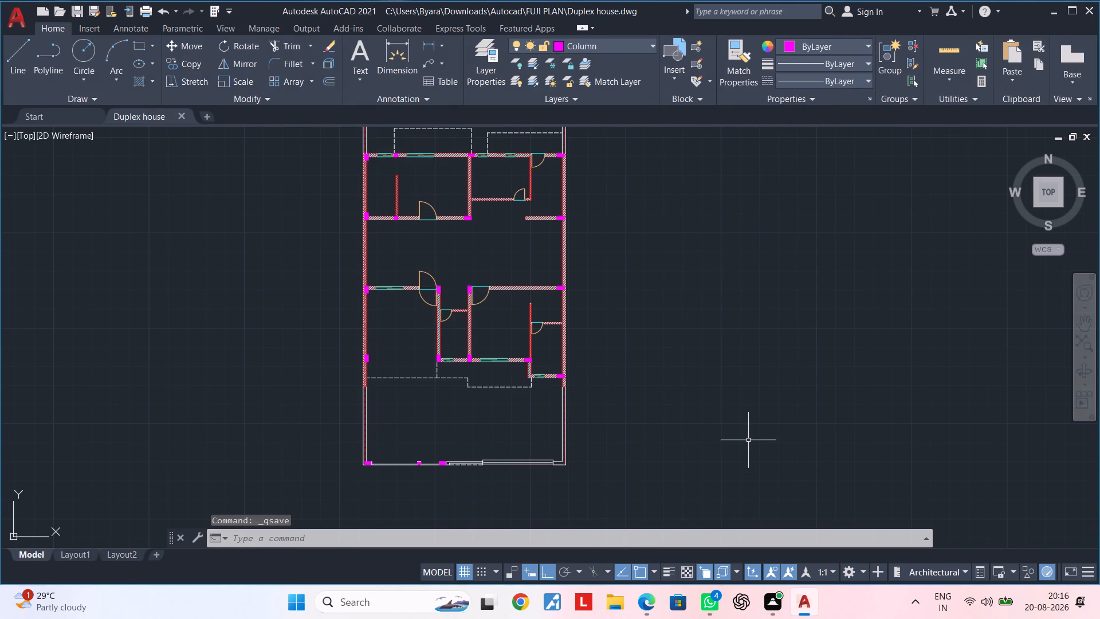
key("ctrl+s")
key("ctrl+s")
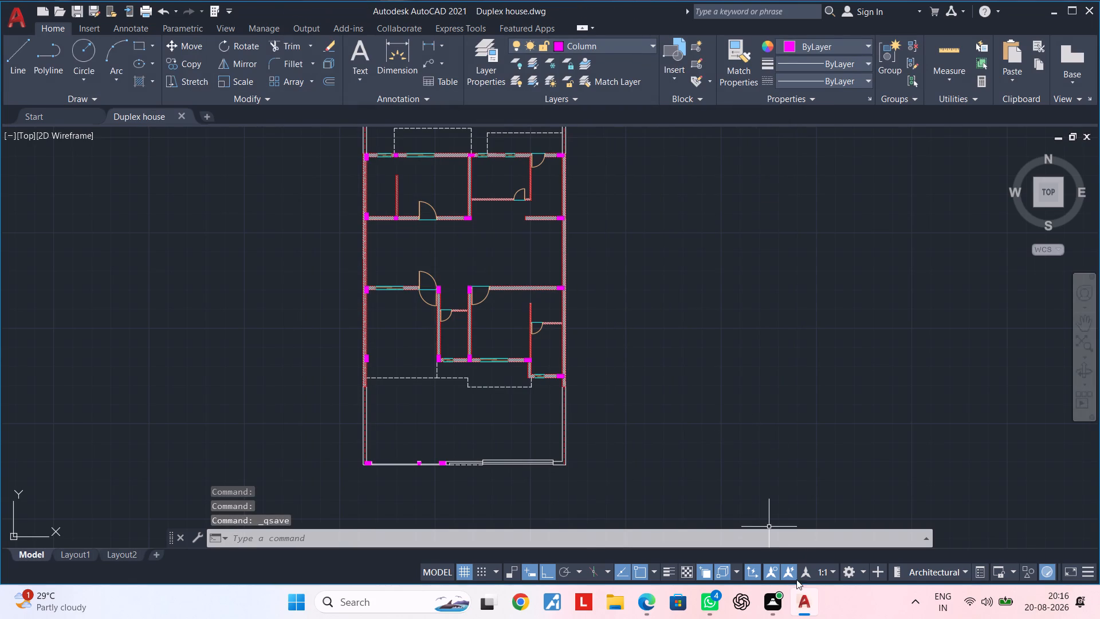
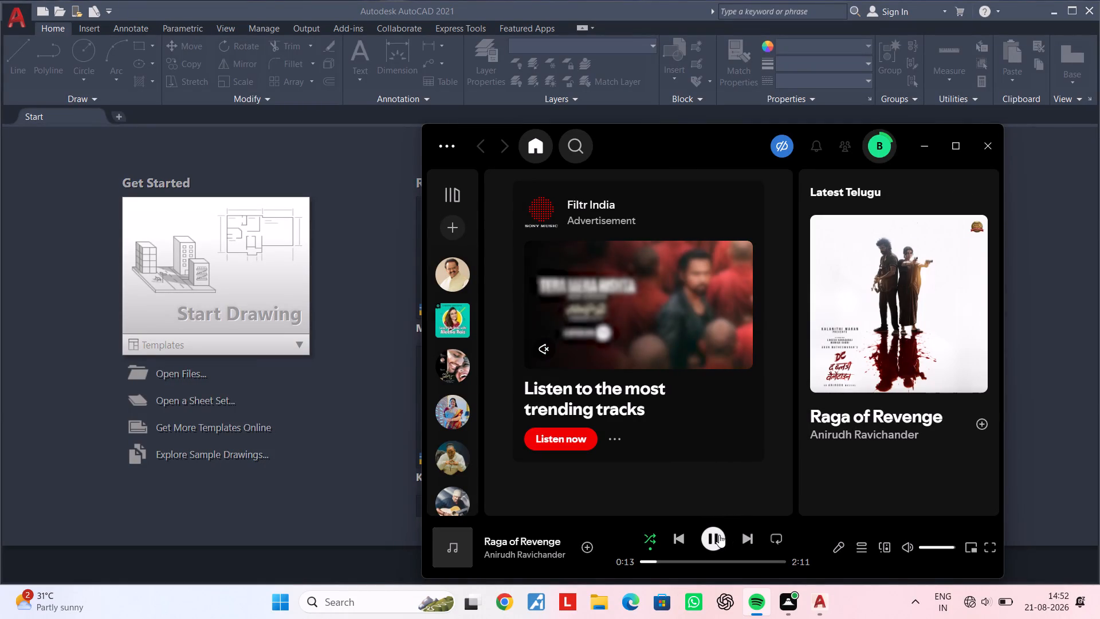
Pause the track playing in Spotify.
left_click(719, 535)
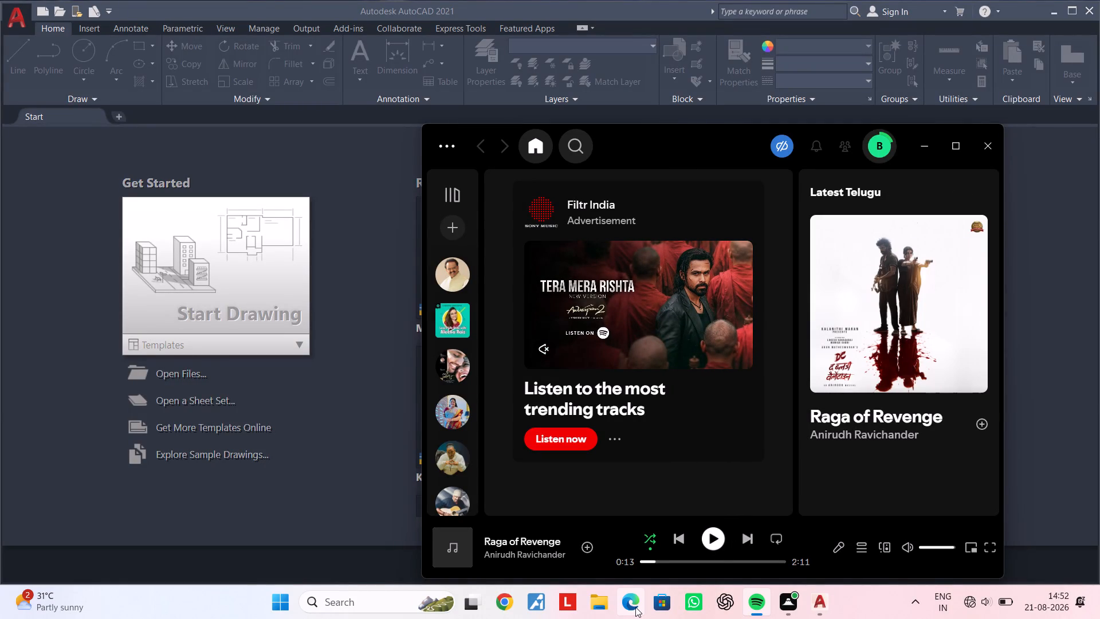
Switch to Microsoft Edge and run a web search for "youtube" in a new tab.
left_click(635, 607)
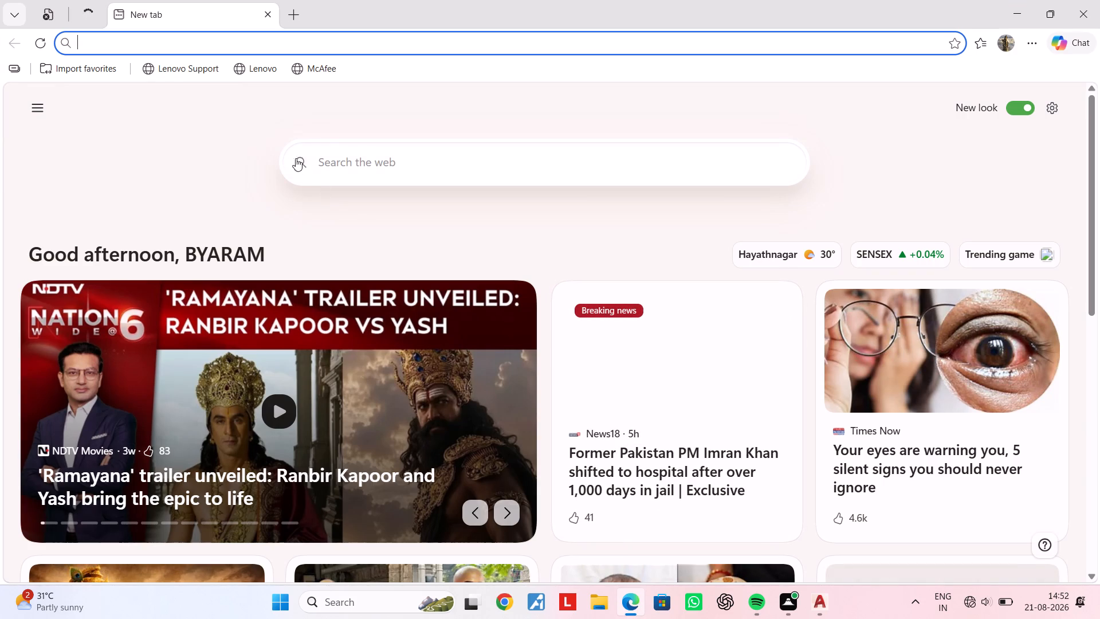
left_click(376, 166)
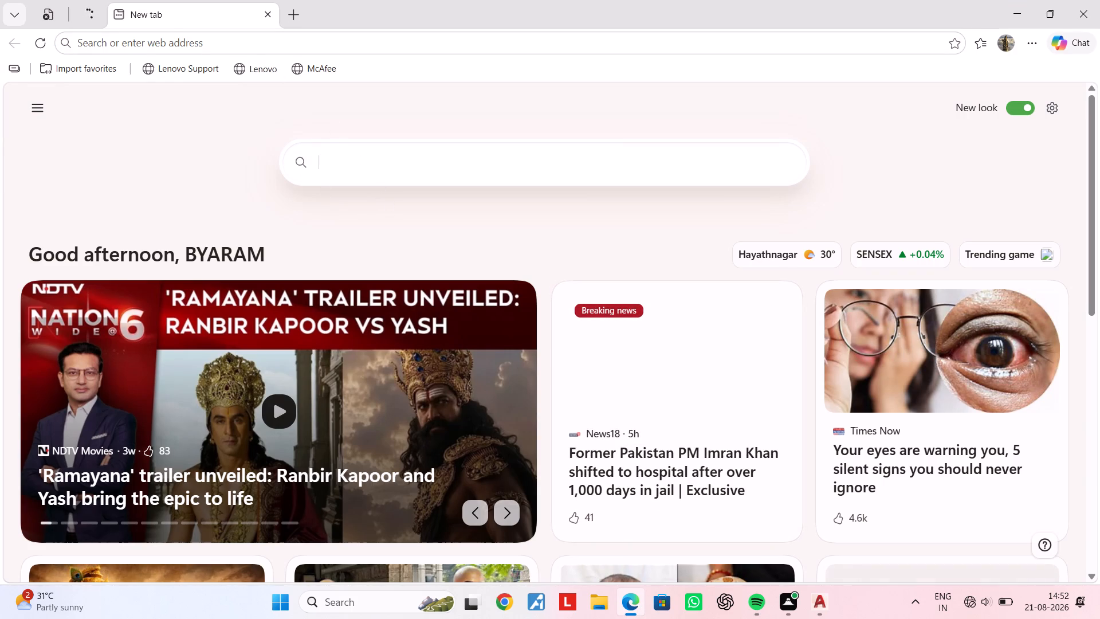
left_click(353, 166)
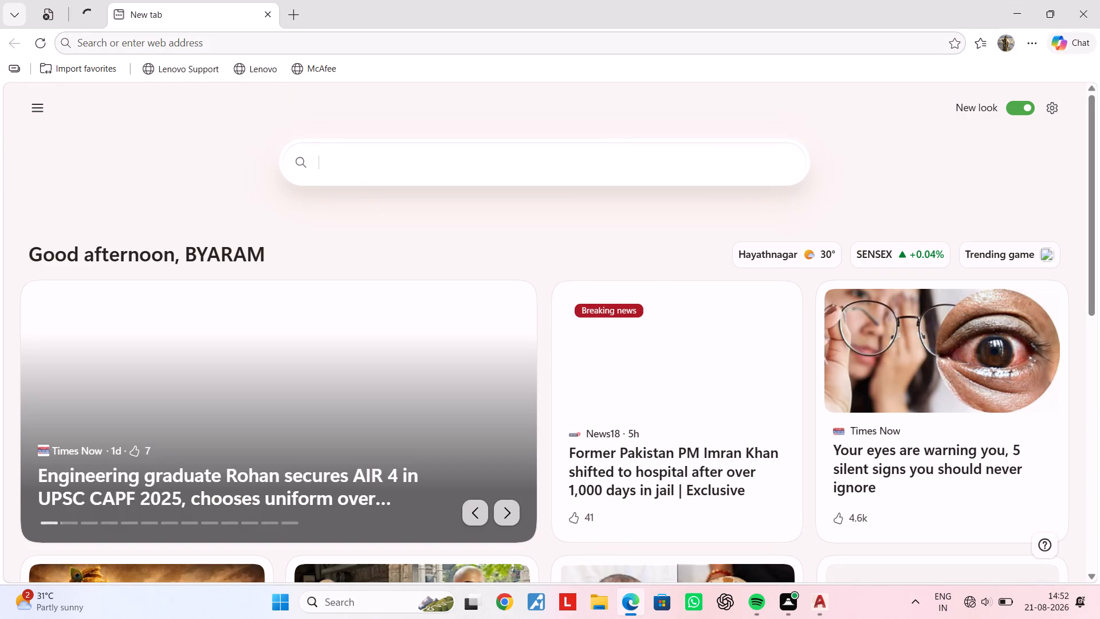
left_click(268, 11)
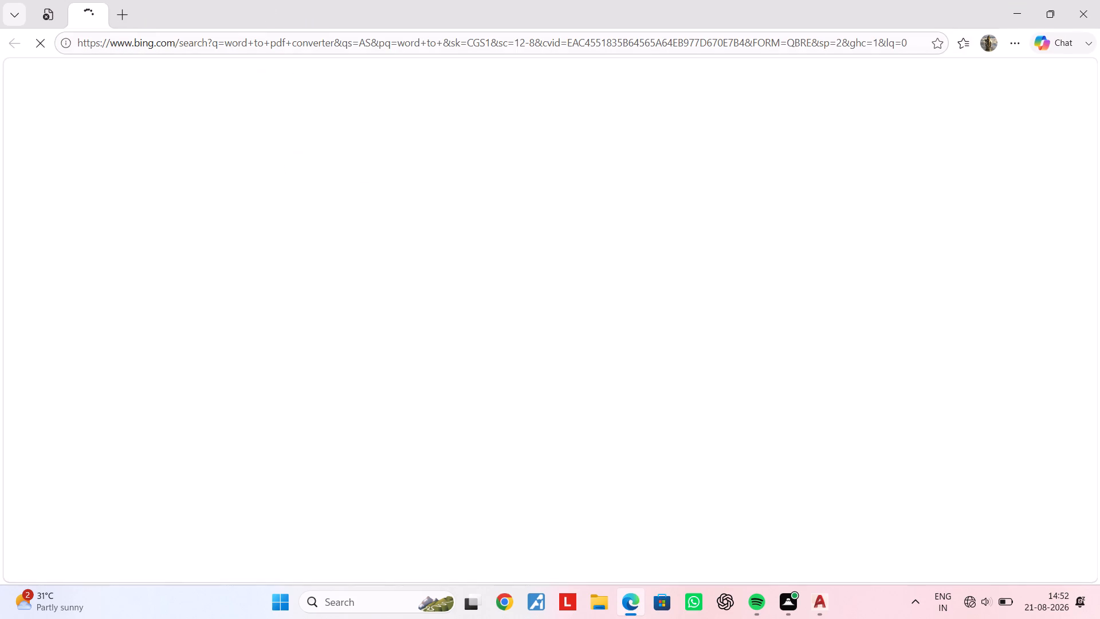
left_click(119, 13)
left_click(164, 40)
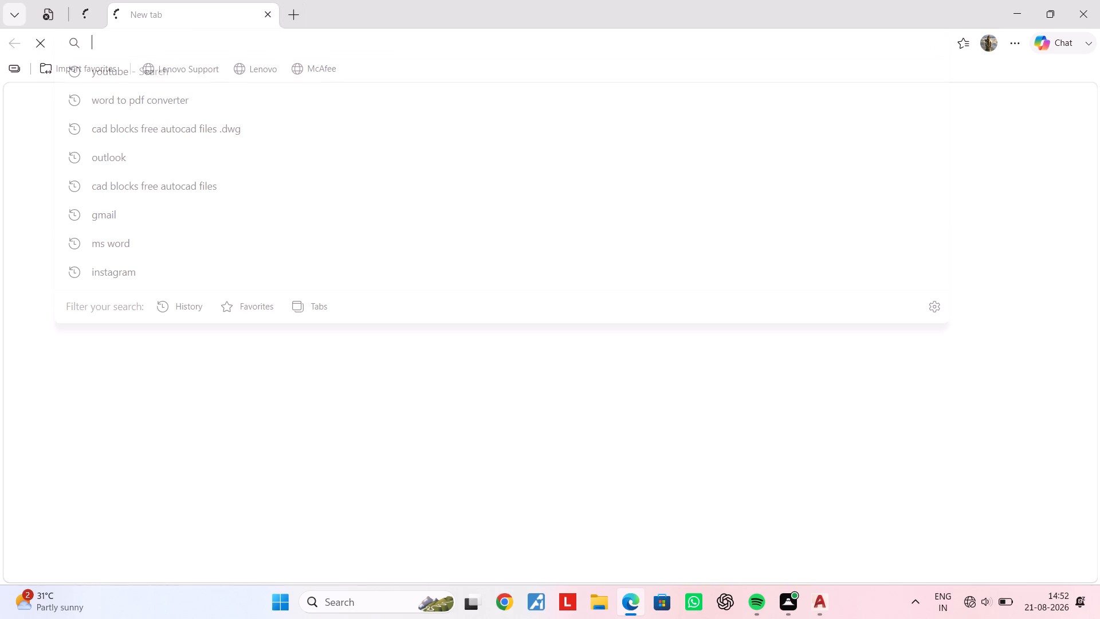
key("y")
key("o")
key("u")
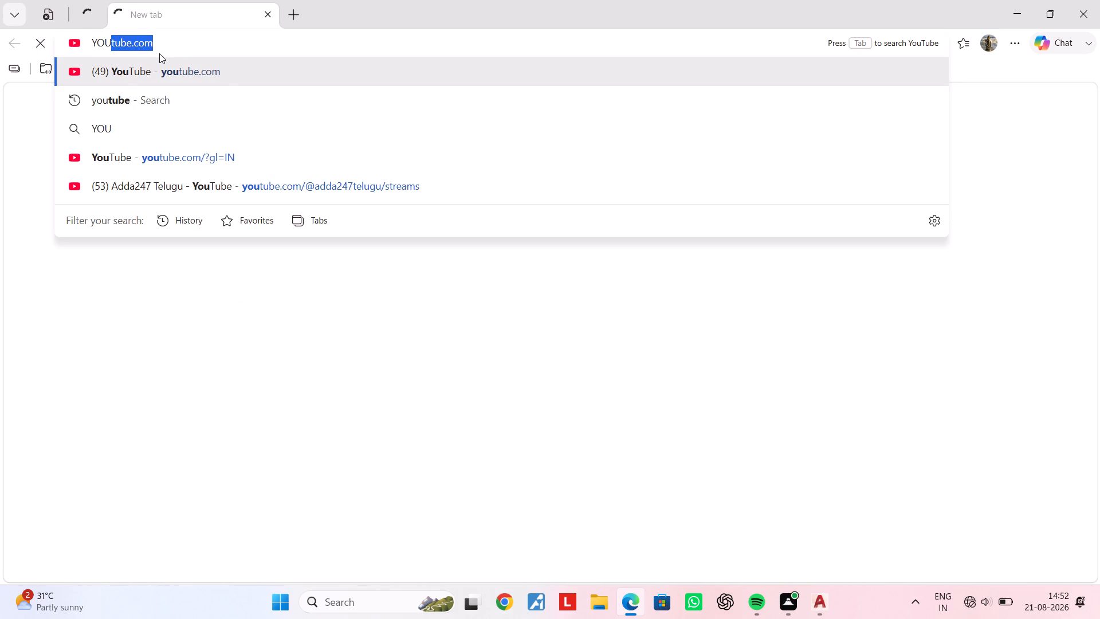
left_click(147, 99)
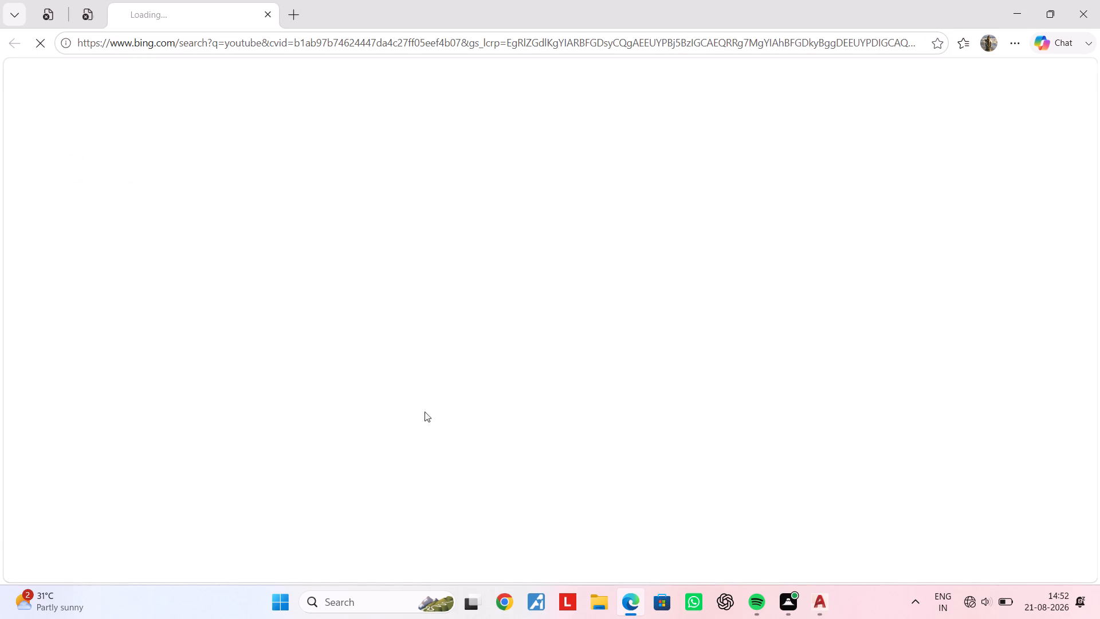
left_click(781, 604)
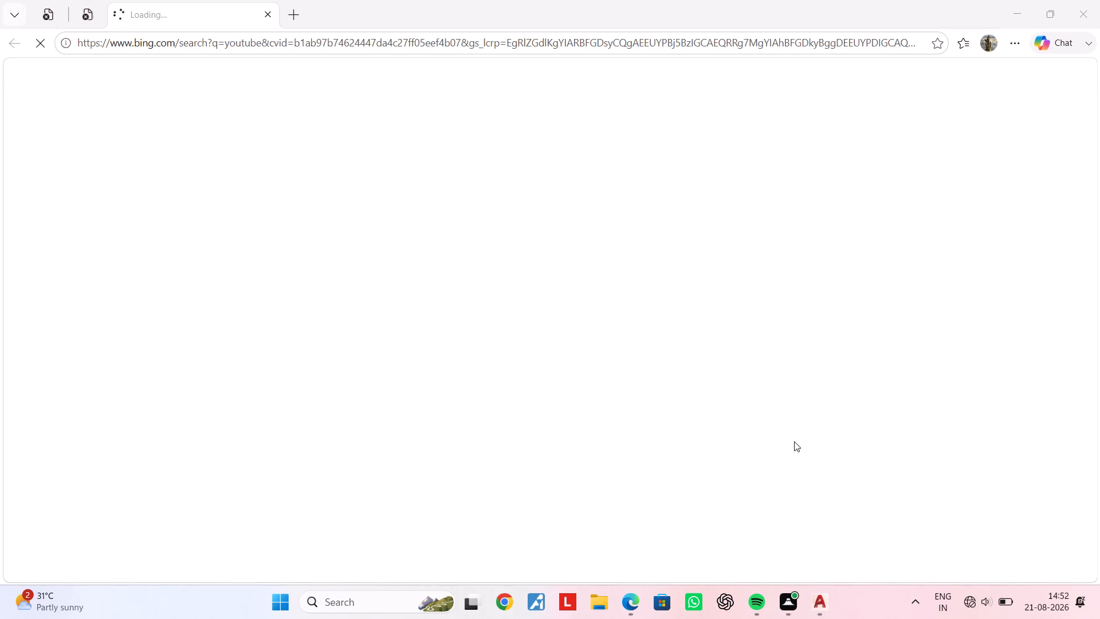
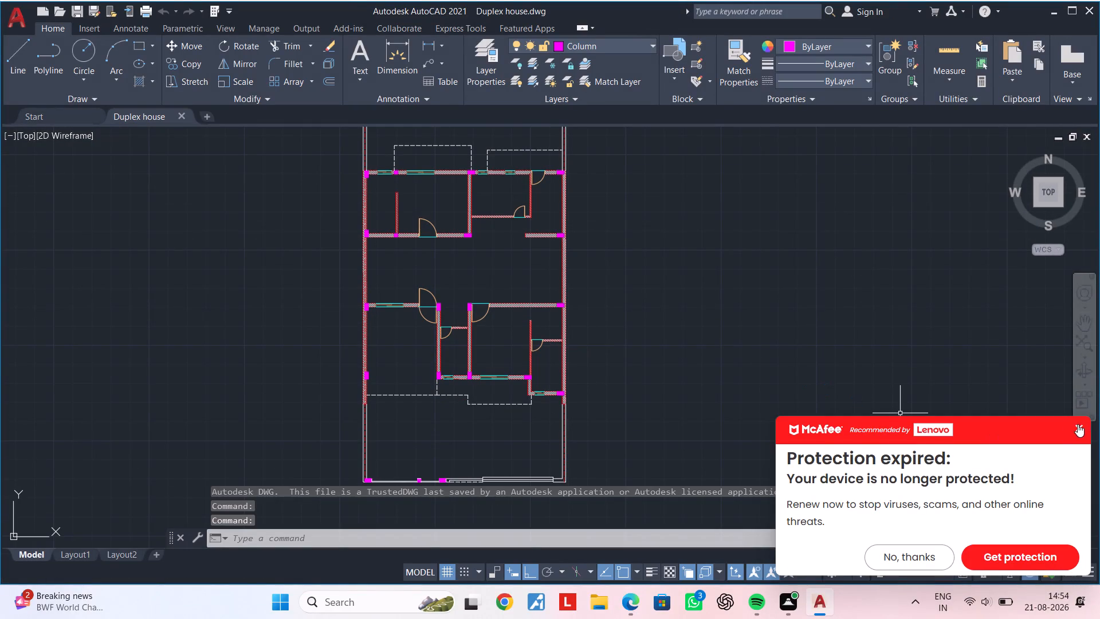
Dismiss the McAfee protection notification.
left_click(1078, 424)
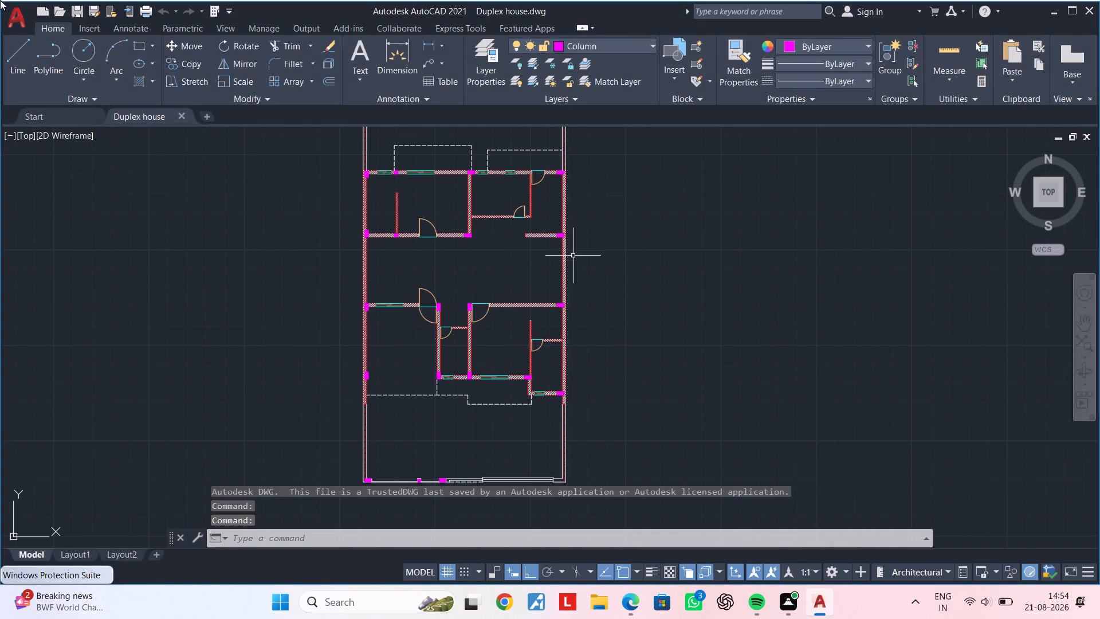
Examine the hatched walls, columns, doors and windows across the whole duplex house floor plan.
scroll(472, 233, "up", 3)
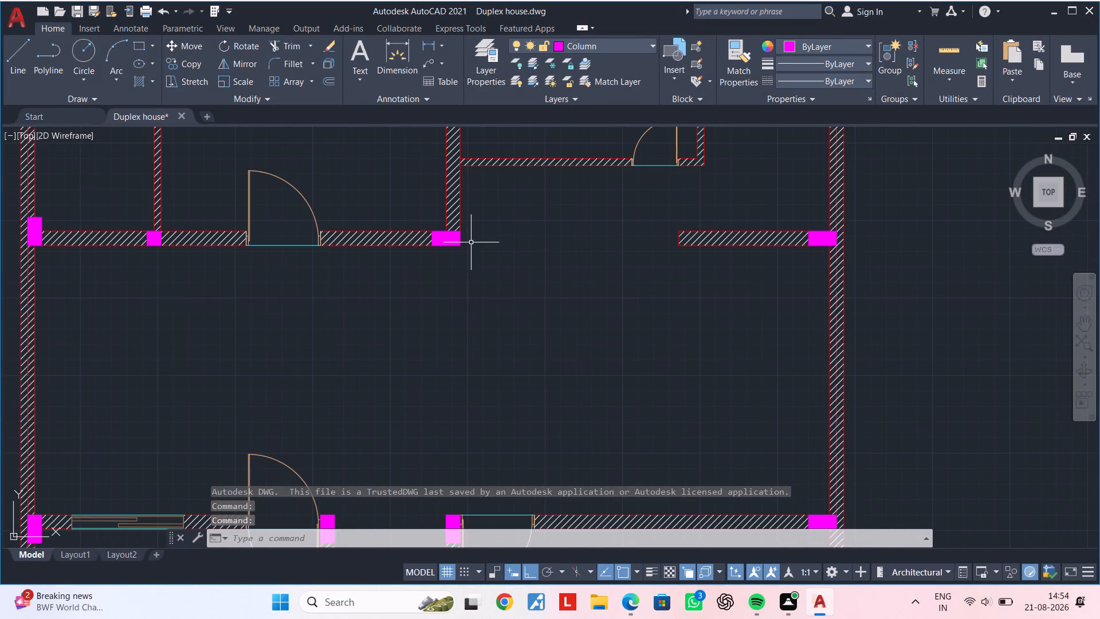
middle_click_drag(473, 253, 736, 512)
middle_click_drag(544, 384, 66, 383)
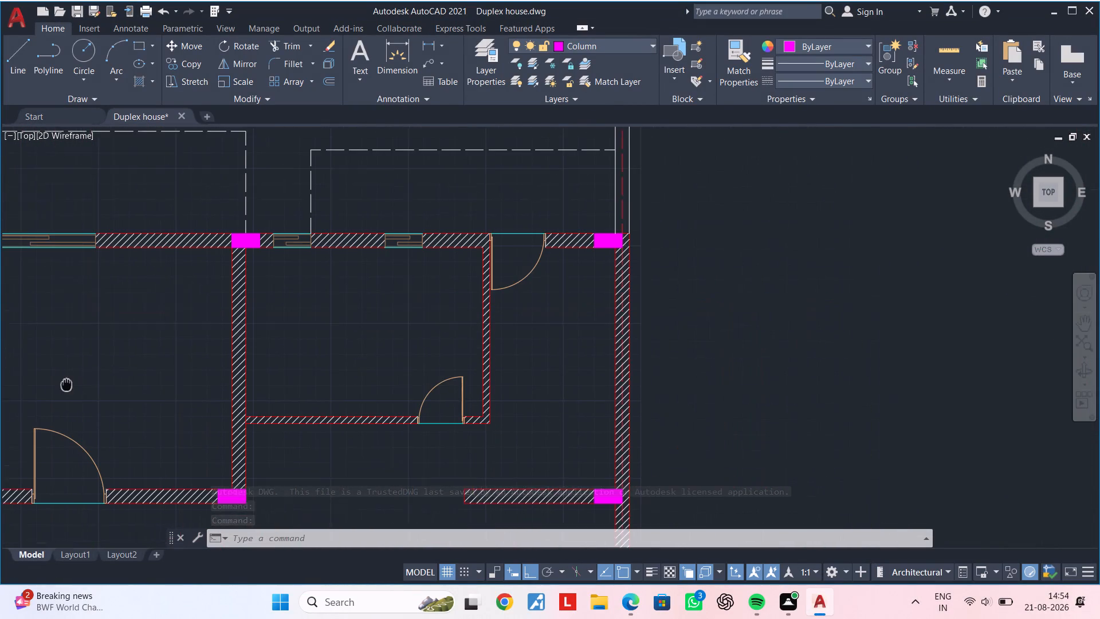
middle_click_drag(66, 383, 57, 378)
key("Escape")
key("Escape")
key("Escape")
key("Escape")
middle_click_drag(102, 334, 329, 251)
scroll(324, 252, "down", 2)
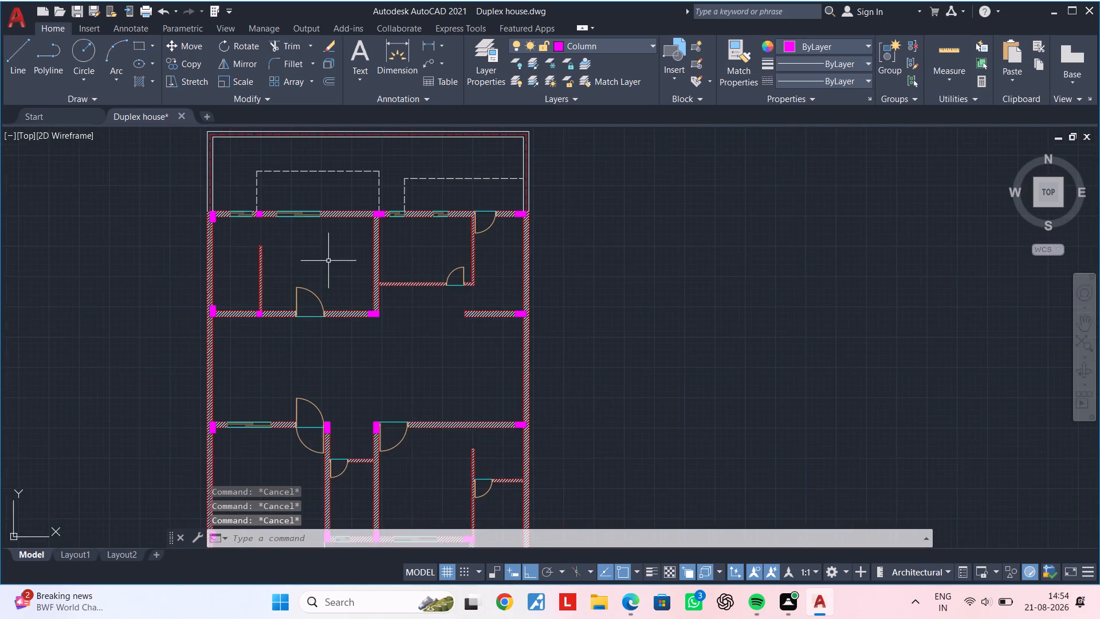
middle_click_drag(328, 261, 357, 217)
middle_click_drag(521, 277, 595, 233)
middle_click_drag(549, 293, 551, 233)
scroll(489, 291, "up", 1)
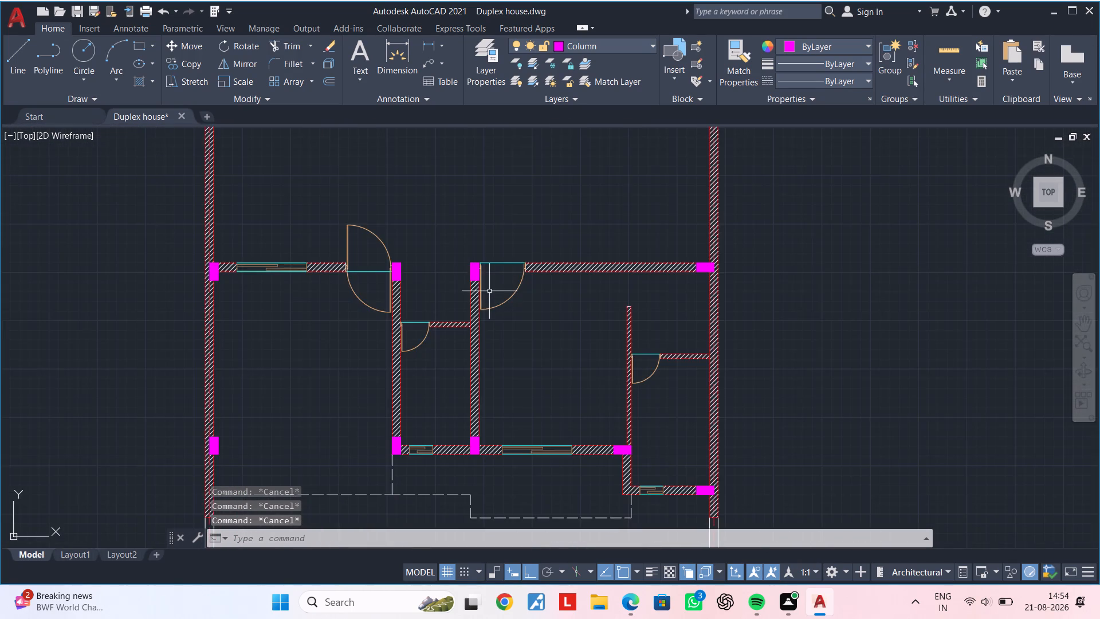
middle_click_drag(458, 272, 469, 467)
scroll(301, 300, "up", 2)
middle_click_drag(308, 313, 351, 464)
scroll(345, 363, "up", 3)
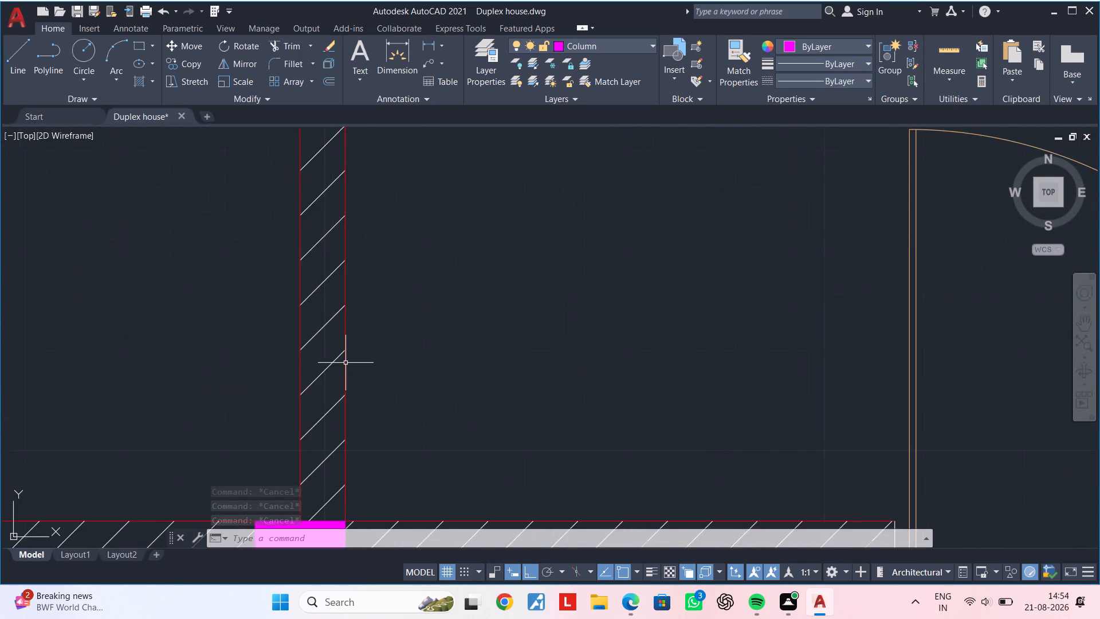
scroll(352, 363, "down", 5)
middle_click_drag(376, 332, 298, 391)
scroll(362, 344, "up", 1)
scroll(278, 376, "up", 4)
scroll(278, 376, "down", 4)
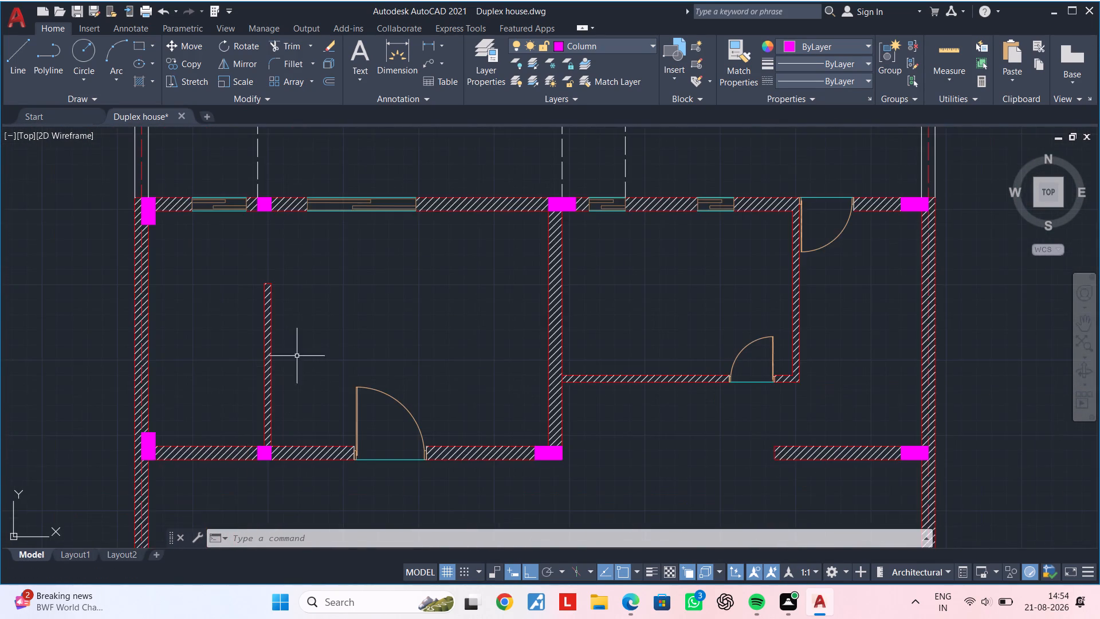
middle_click_drag(311, 349, 410, 346)
key("Escape")
key("Escape")
middle_click_drag(245, 227, 234, 279)
scroll(231, 270, "up", 4)
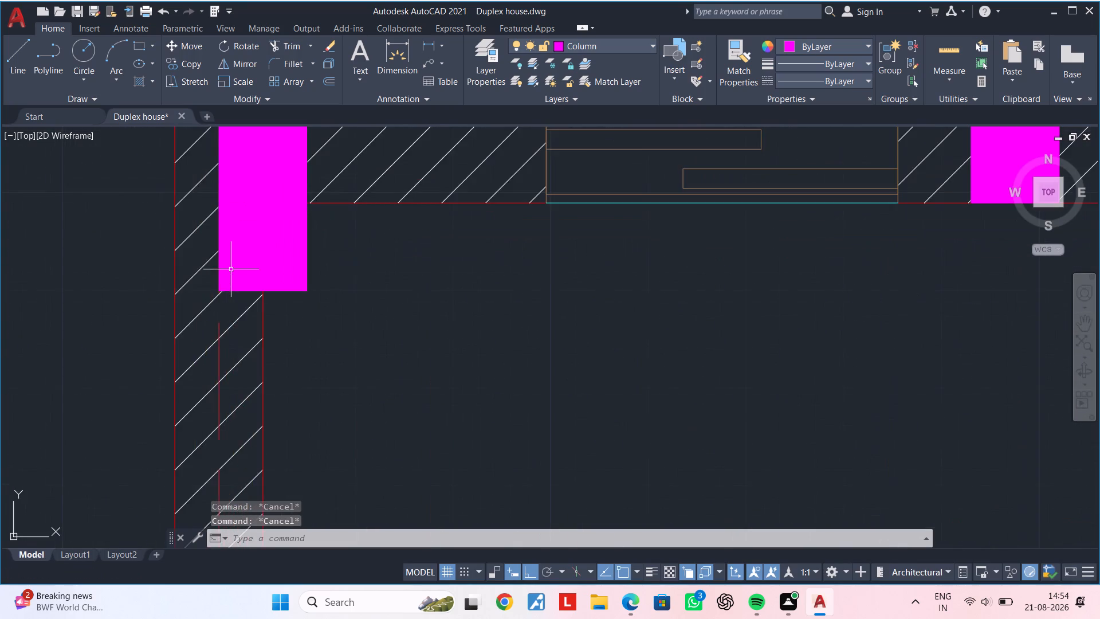
scroll(233, 275, "down", 4)
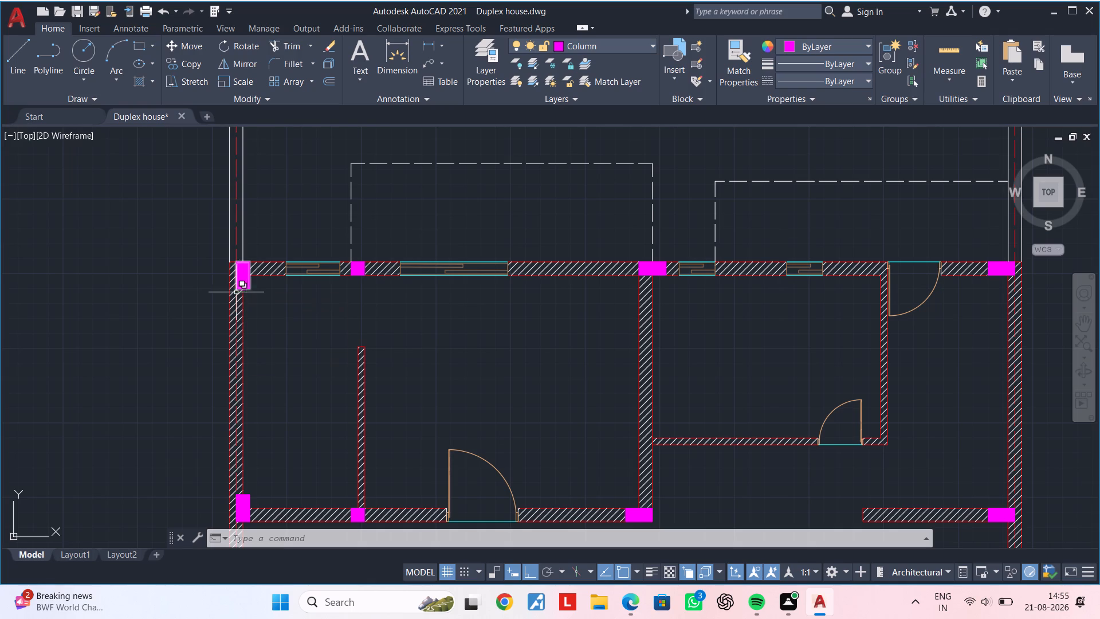
scroll(386, 317, "down", 5)
middle_click_drag(399, 337, 305, 280)
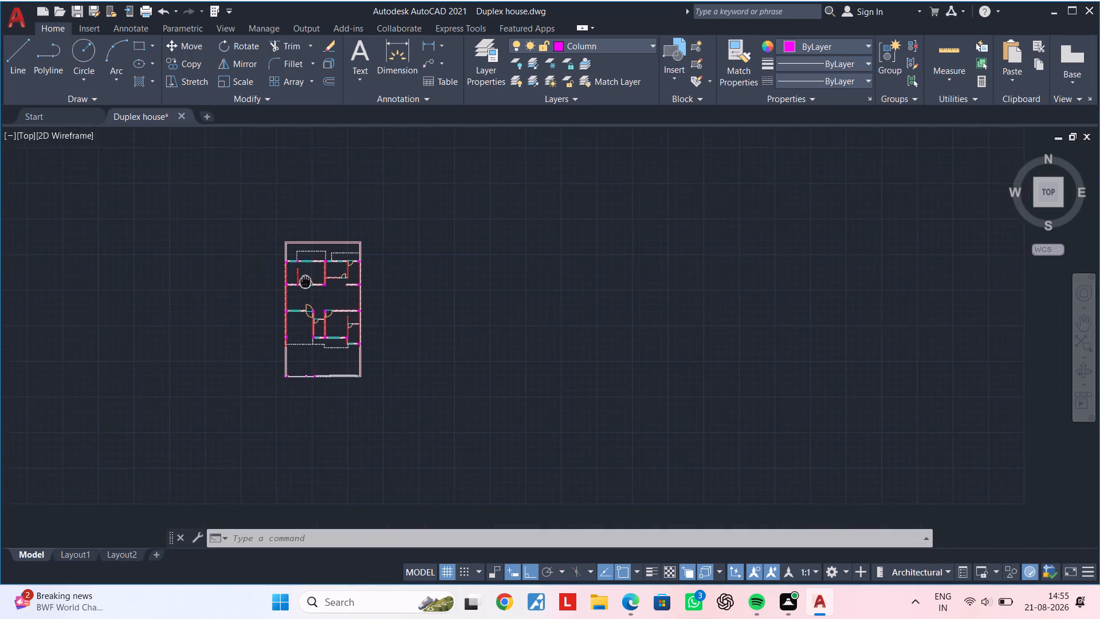
middle_click_drag(305, 280, 307, 278)
Erase the two hatches of the west outer wall above and below the column where the double-swing door's wall meets it.
scroll(312, 311, "up", 2)
middle_click_drag(294, 315, 363, 315)
scroll(333, 315, "up", 4)
middle_click_drag(309, 321, 390, 323)
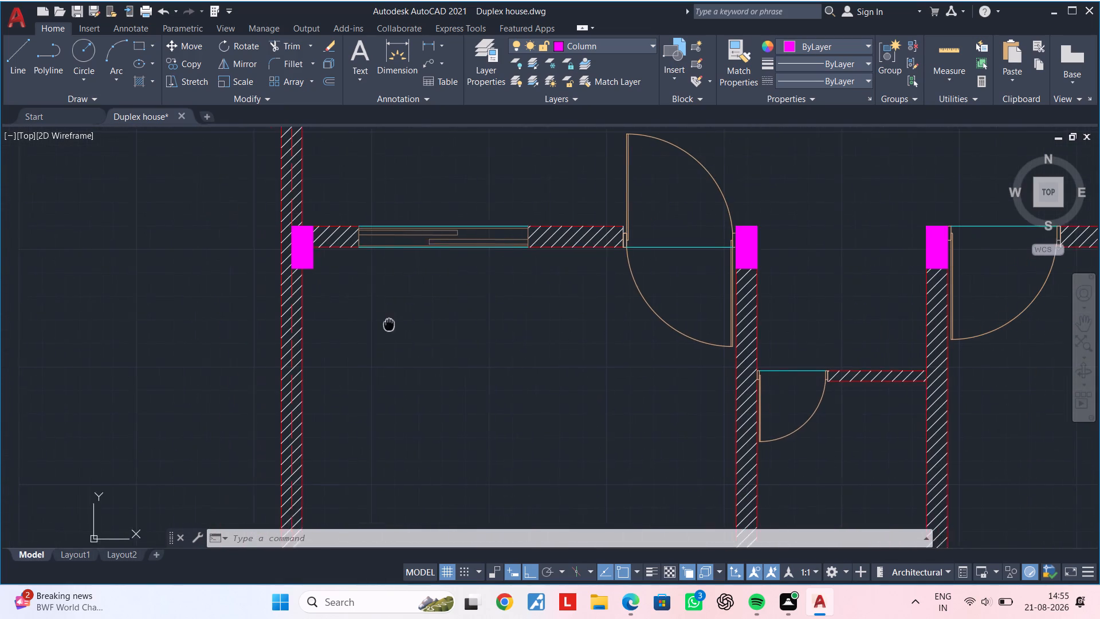
middle_click_drag(390, 323, 414, 323)
scroll(320, 323, "up", 2)
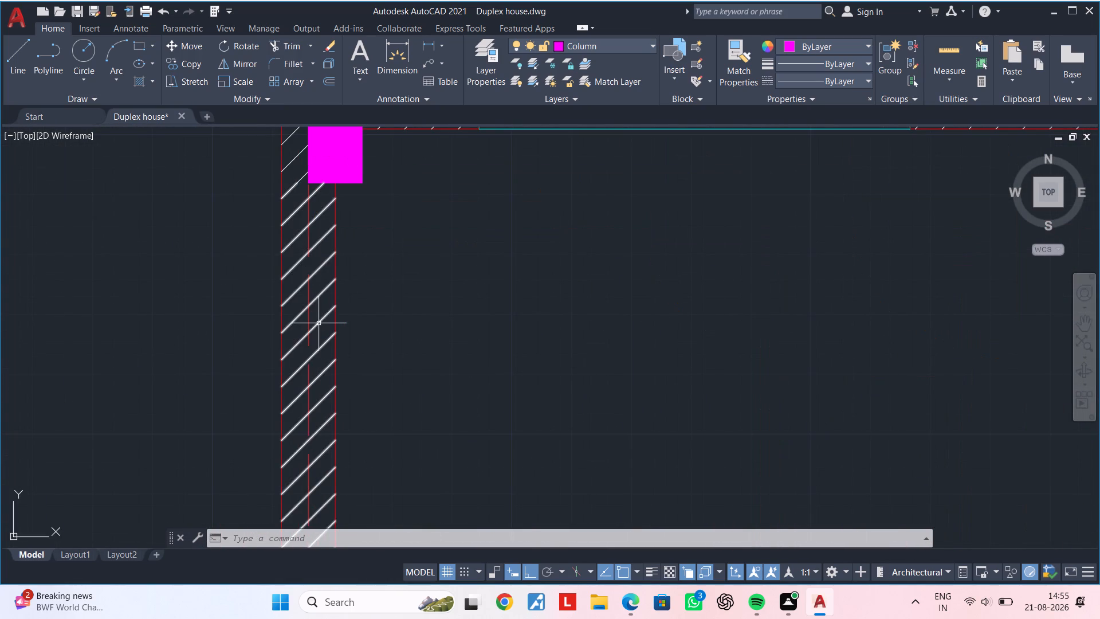
left_click(323, 320)
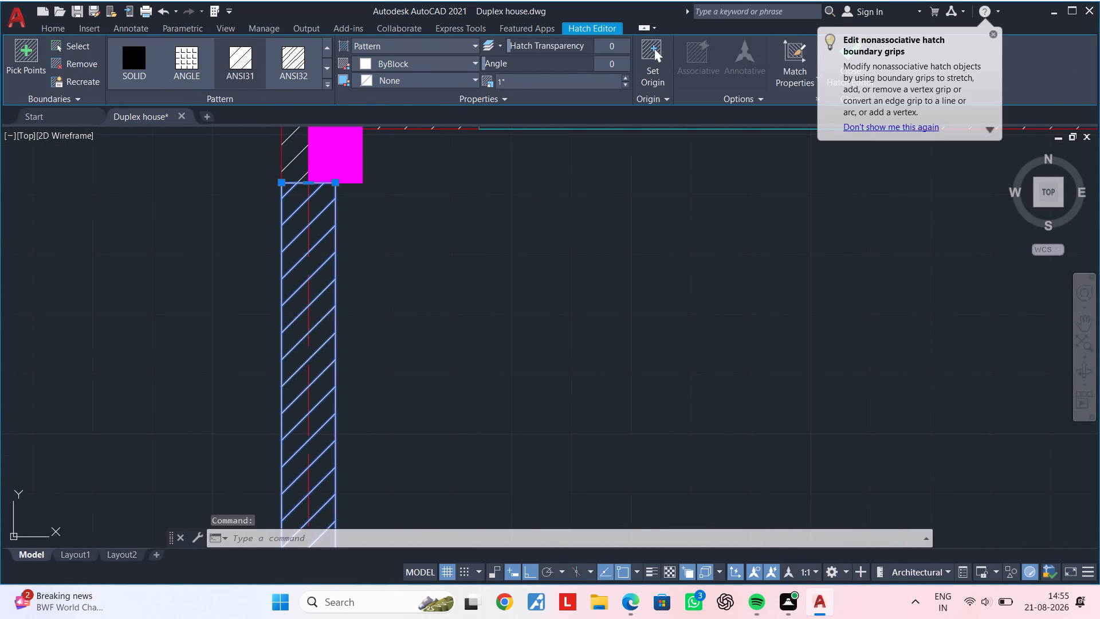
key("Delete")
scroll(345, 314, "down", 2)
middle_click_drag(374, 305, 367, 413)
scroll(305, 285, "up", 1)
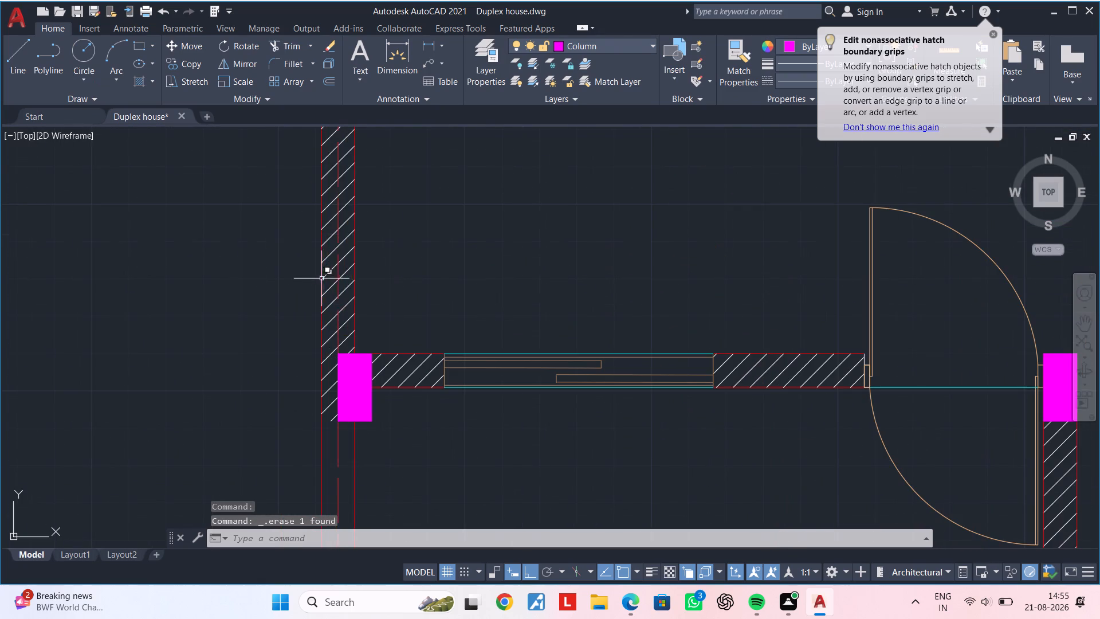
left_click(325, 276)
key("Delete")
Erase the hatches on both sides of the window in the wall between the west outer wall and the double-swing door.
left_click(428, 365)
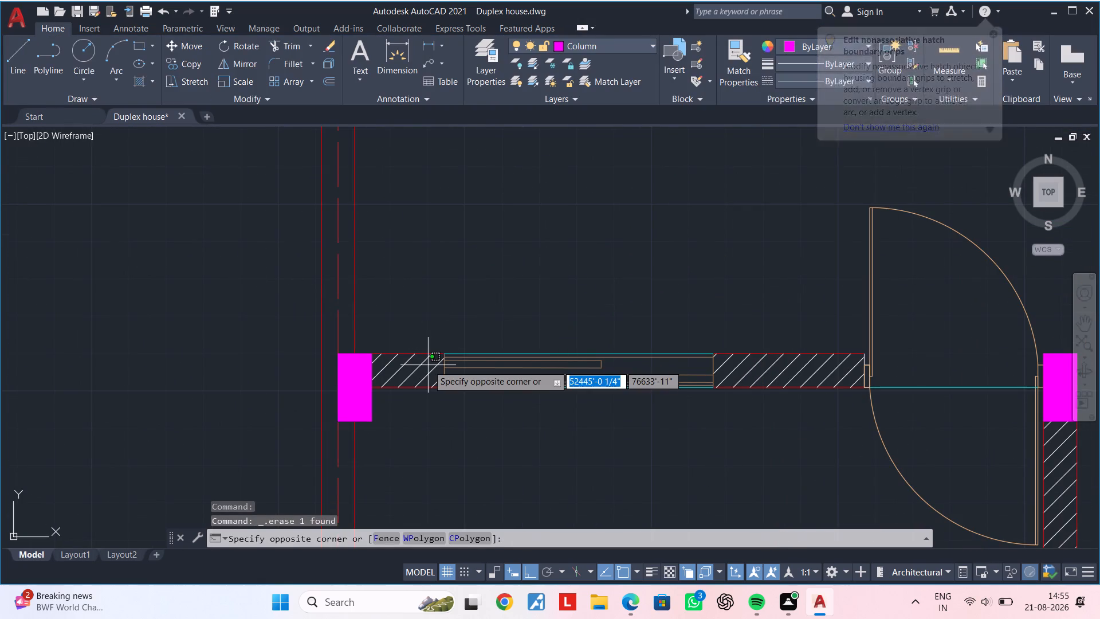
key("Delete")
left_click(408, 370)
key("Escape")
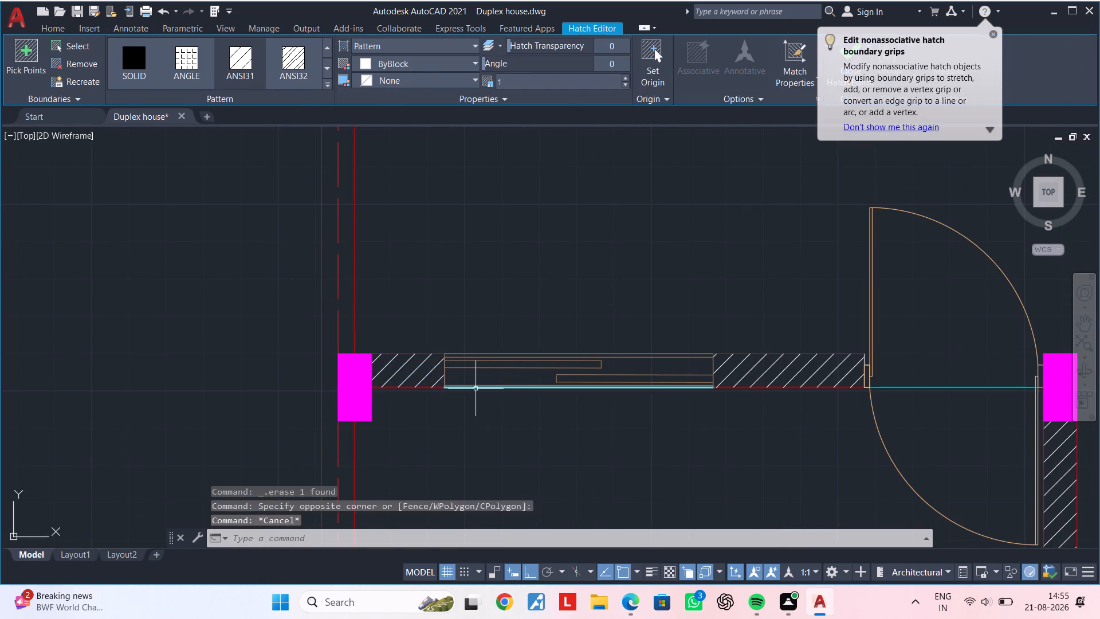
key("Escape")
left_click(423, 377)
key("Delete")
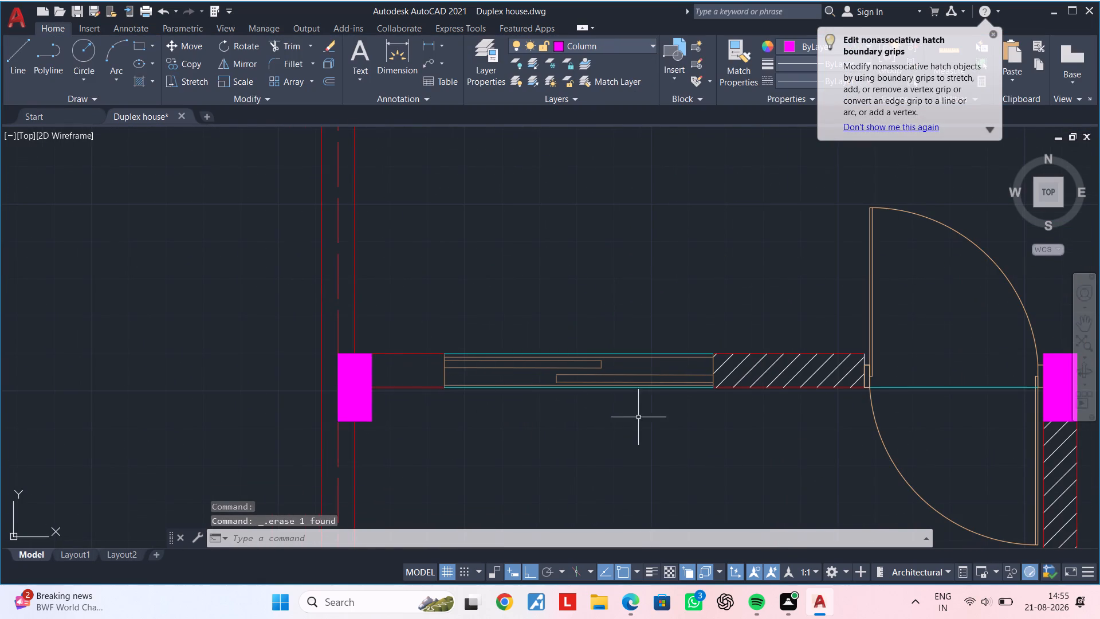
middle_click_drag(635, 418, 449, 430)
left_click(563, 382)
key("Delete")
Erase the hatches from the two long parallel north-south walls enclosing the narrow room south of the central hall.
scroll(662, 397, "down", 1)
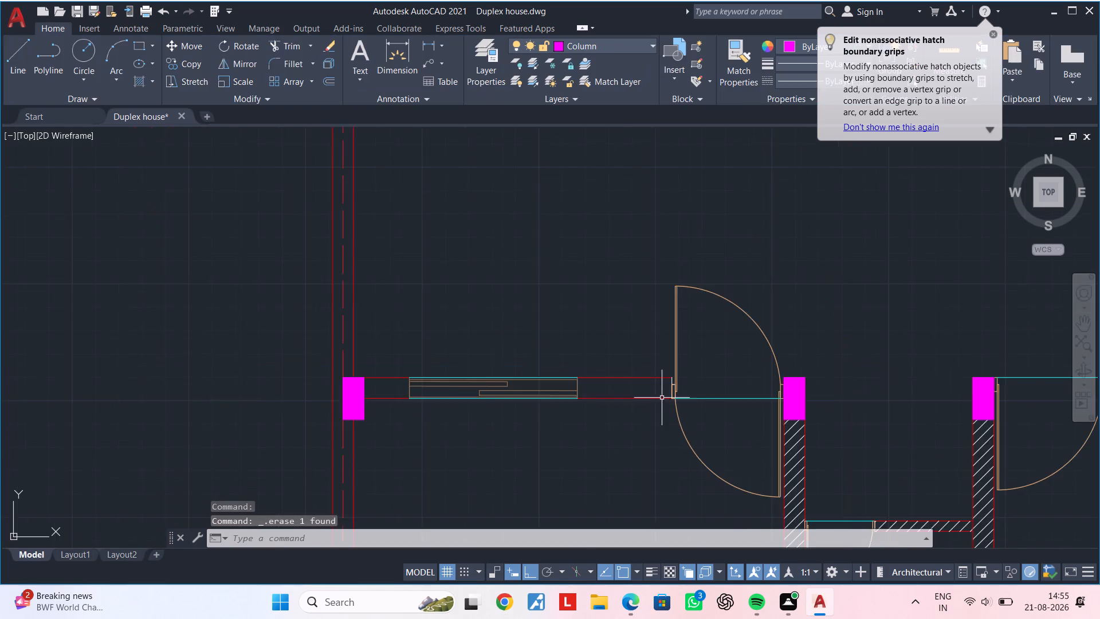
middle_click_drag(616, 403, 405, 378)
scroll(598, 436, "up", 2)
left_click(562, 433)
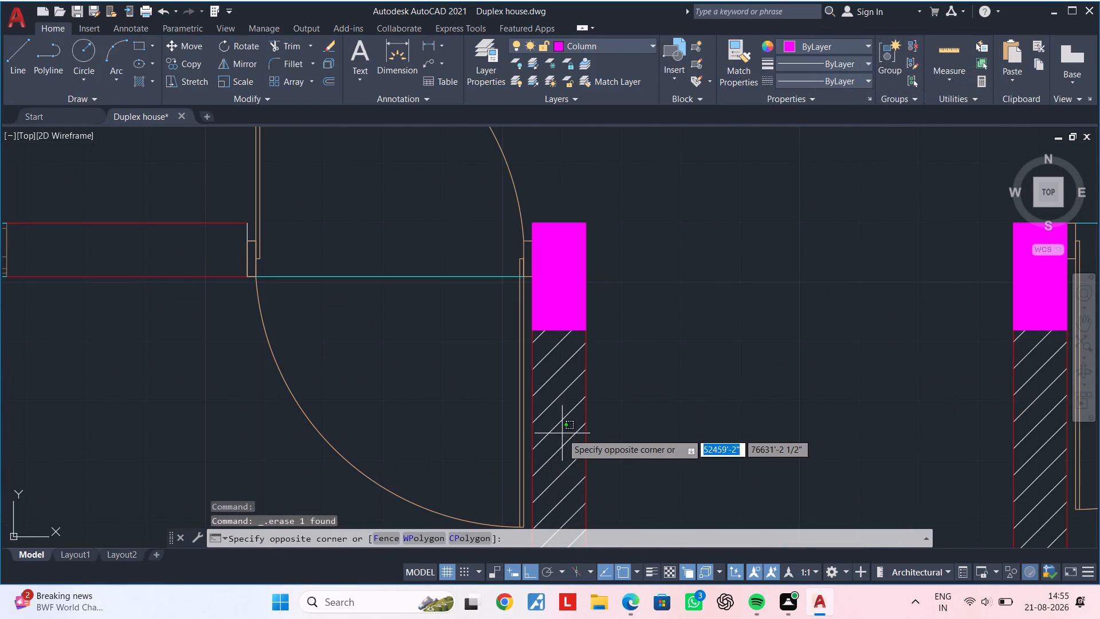
left_click(550, 411)
key("Delete")
scroll(551, 411, "down", 4)
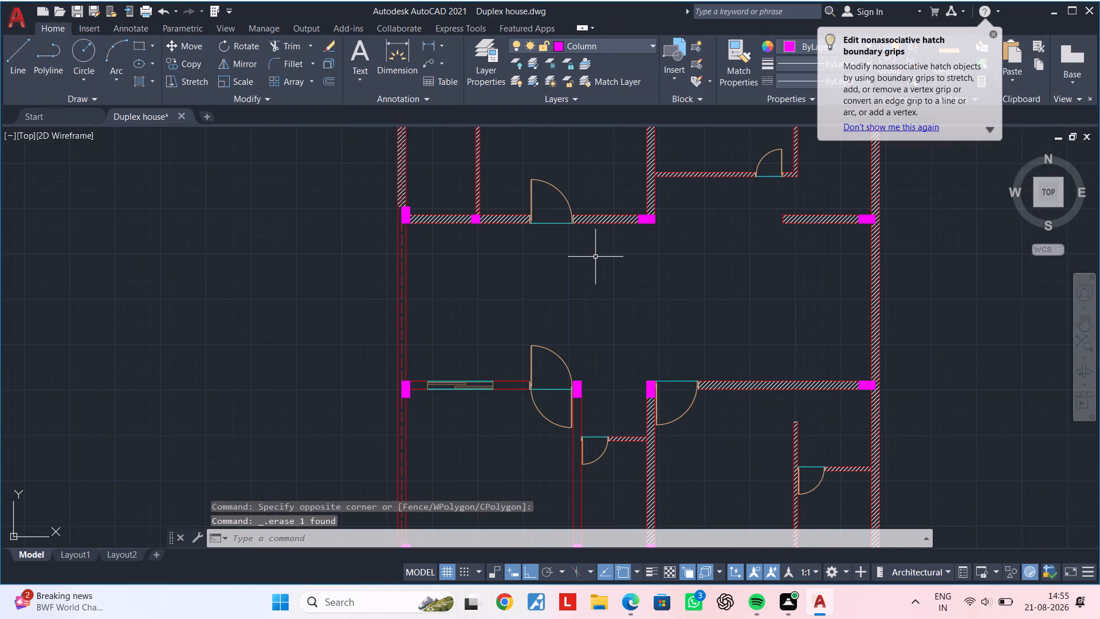
scroll(623, 347, "down", 1)
middle_click_drag(623, 347, 524, 157)
scroll(523, 232, "up", 5)
scroll(557, 314, "down", 3)
middle_click_drag(557, 316, 532, 351)
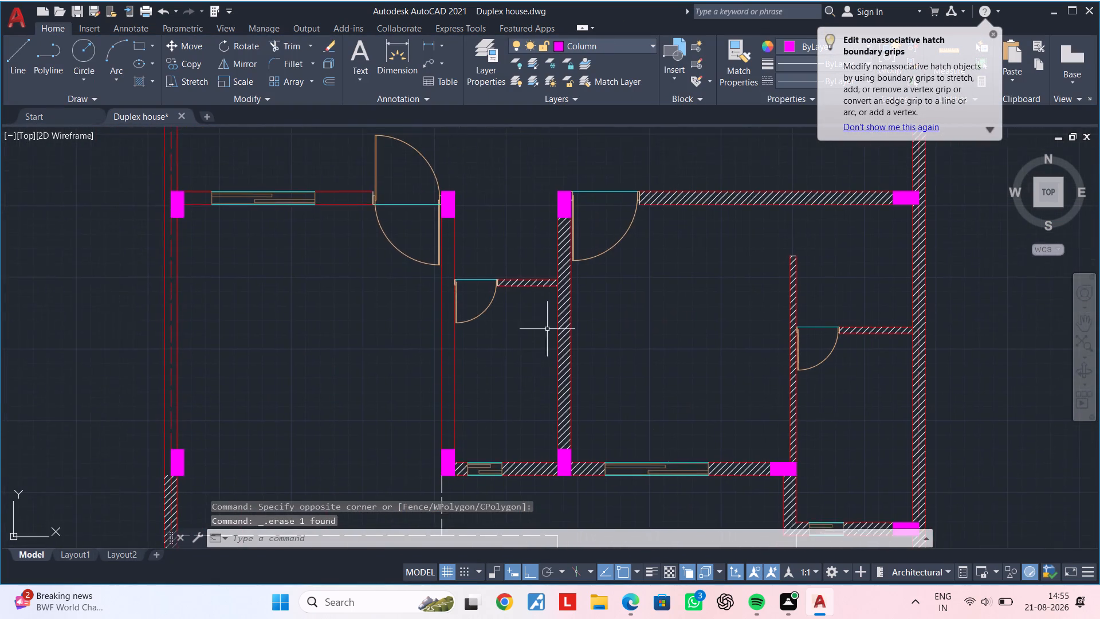
scroll(562, 301, "up", 3)
left_click(562, 301)
left_click(561, 271)
key("Delete")
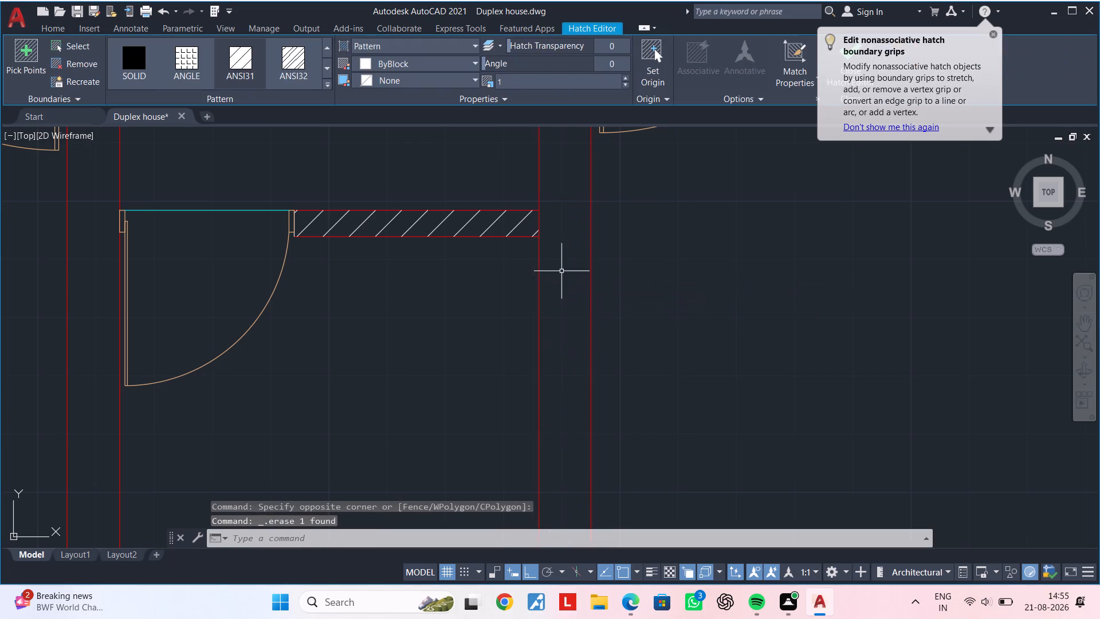
Select the hatch of the narrow room's short door wall and the four hatches along the south wall with two windows.
left_click(482, 226)
key("Delete")
key("Delete")
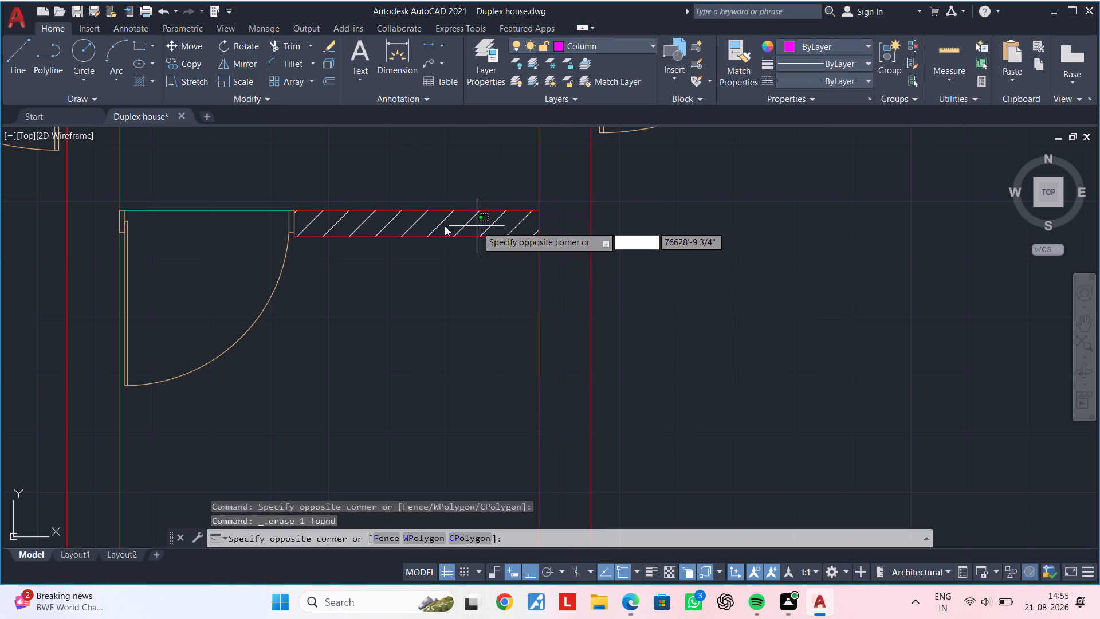
key("Escape")
left_click(438, 226)
scroll(438, 226, "down", 4)
middle_click_drag(472, 287, 469, 226)
scroll(469, 226, "down", 1)
scroll(431, 291, "up", 3)
middle_click_drag(374, 206, 363, 322)
scroll(368, 286, "up", 3)
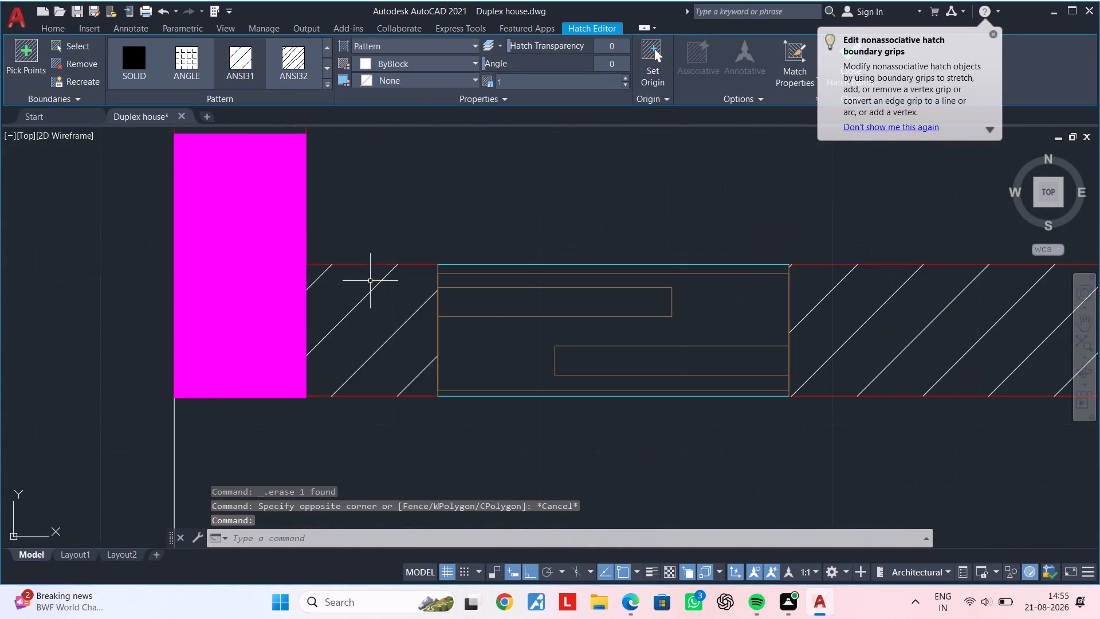
scroll(370, 281, "up", 1)
left_click(355, 305)
scroll(386, 312, "down", 4)
middle_click_drag(366, 309, 255, 301)
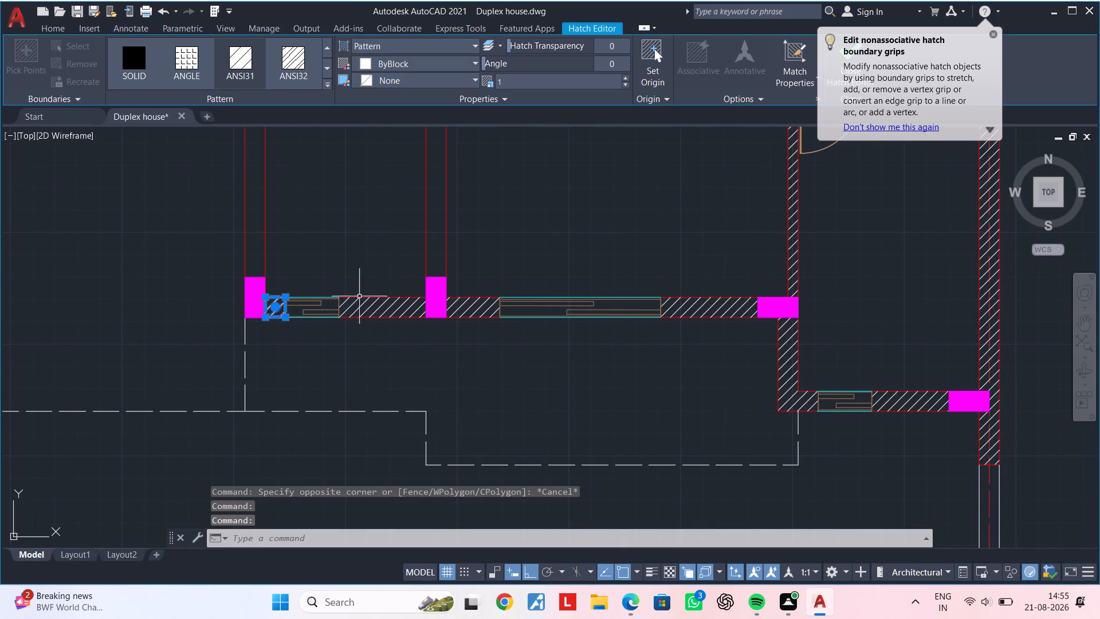
left_click(383, 310)
left_click(693, 312)
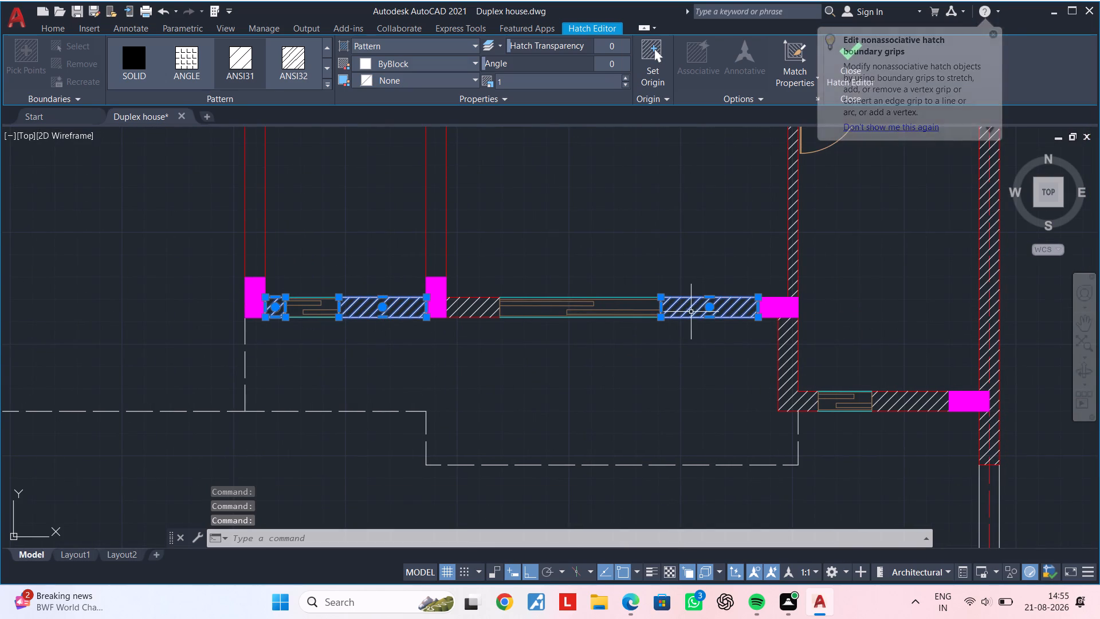
left_click(475, 312)
Add the southeast room's west partition, its L-shaped corner, its south window wall and the adjoining east outer wall hatches to the selection.
middle_click_drag(611, 370, 427, 460)
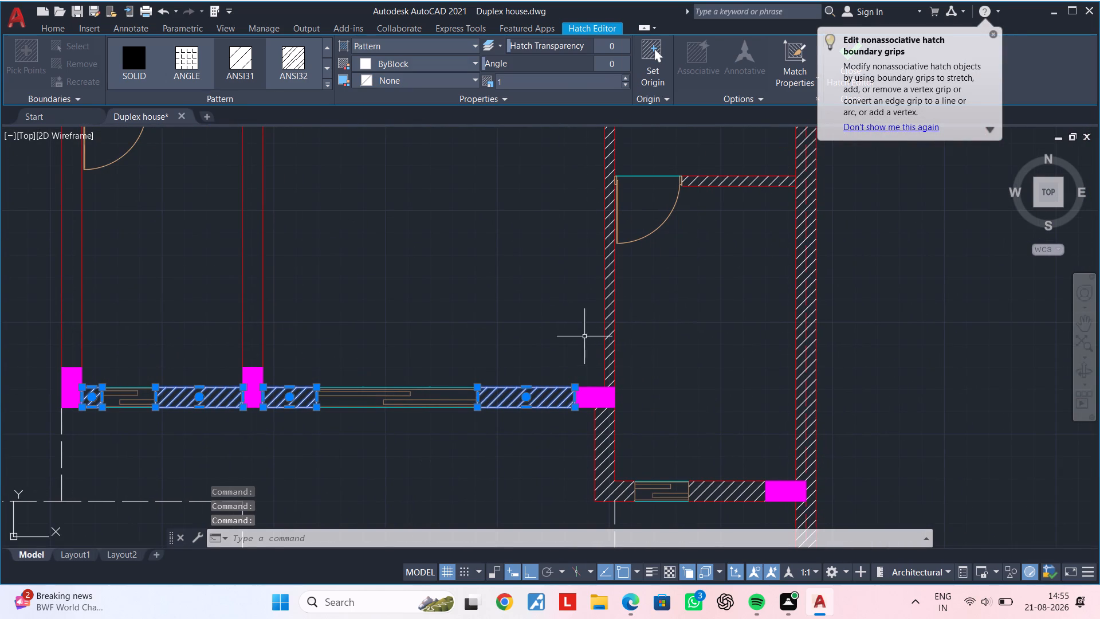
left_click(610, 327)
left_click(607, 441)
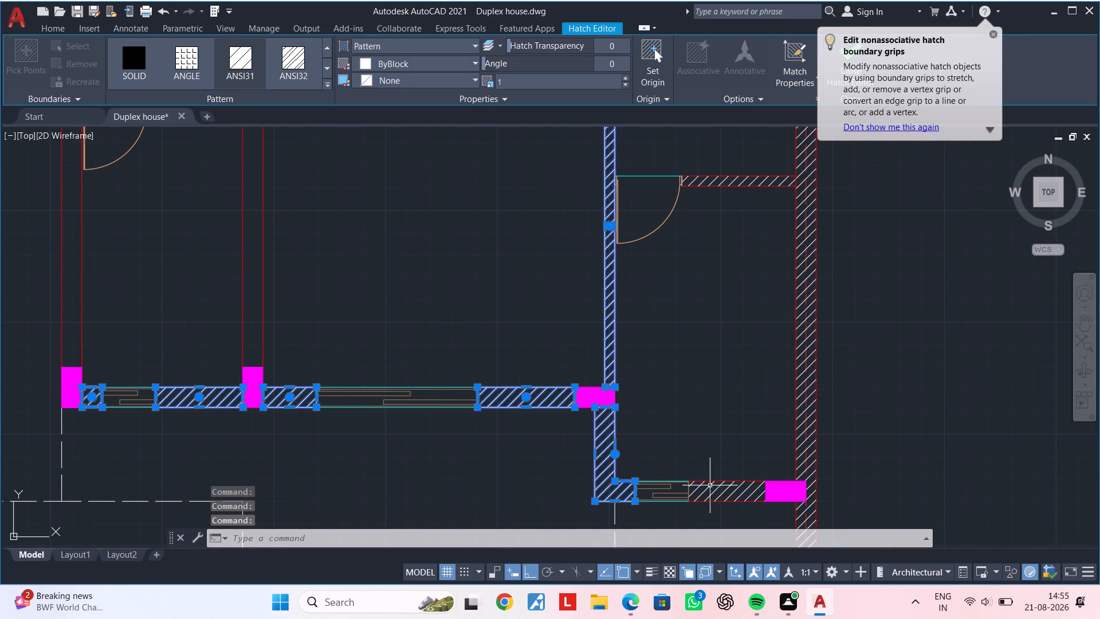
left_click(721, 491)
left_click(803, 445)
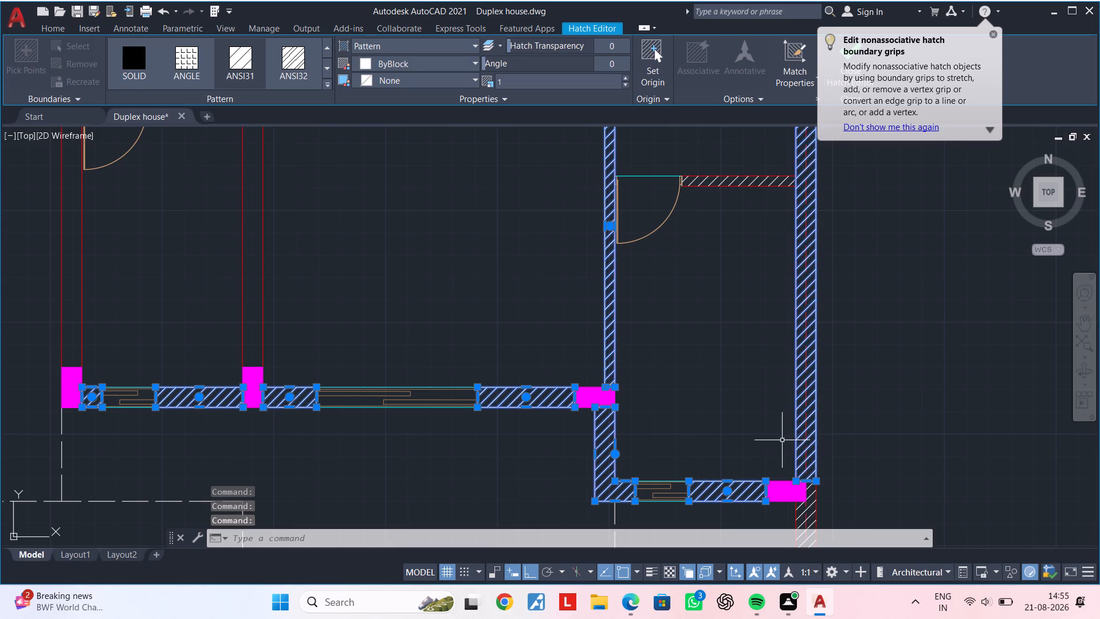
middle_click_drag(779, 438, 694, 297)
double_click(720, 402)
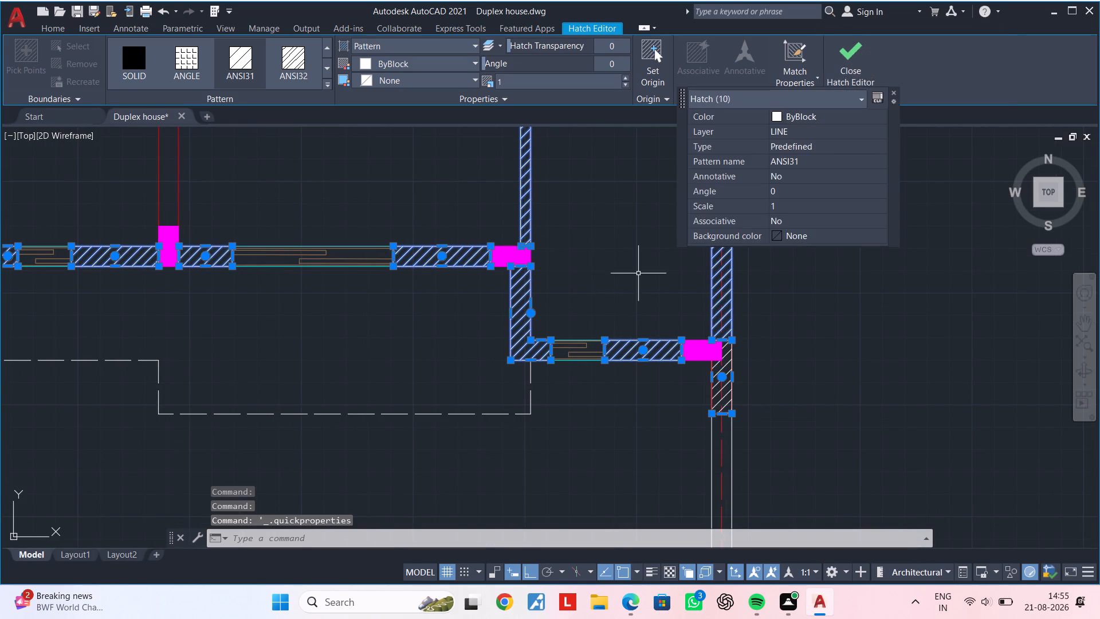
Add the southeast room's door wall, both east-side hall wall hatches and the northern east outer wall hatch to the selection.
middle_click_drag(651, 295, 652, 483)
middle_click_drag(635, 359, 594, 464)
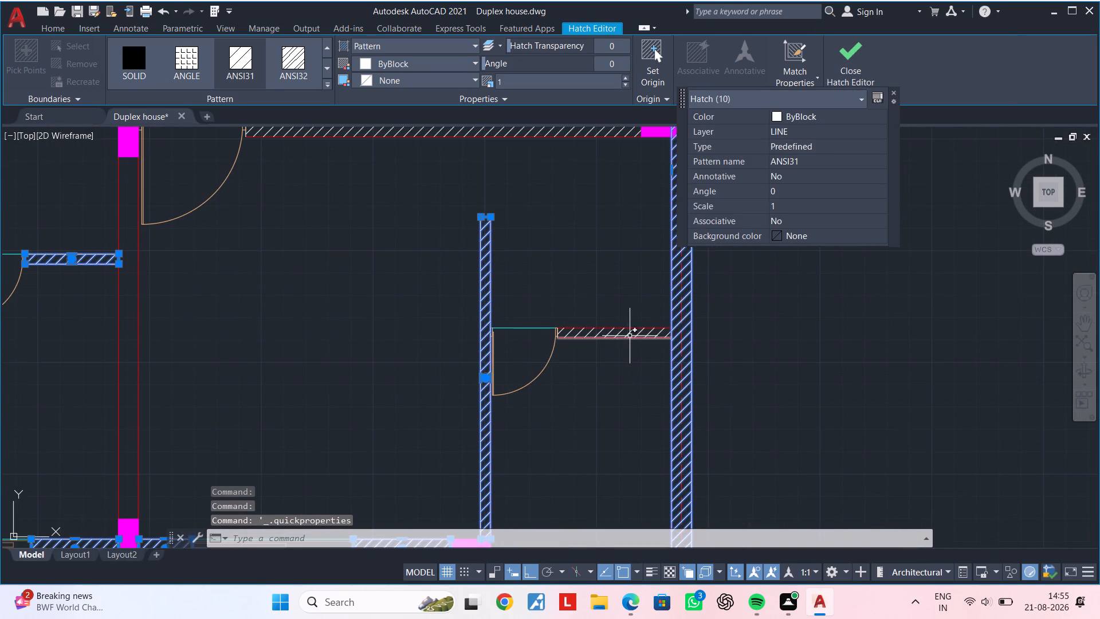
left_click(630, 333)
scroll(611, 274, "down", 1)
middle_click_drag(613, 274, 573, 476)
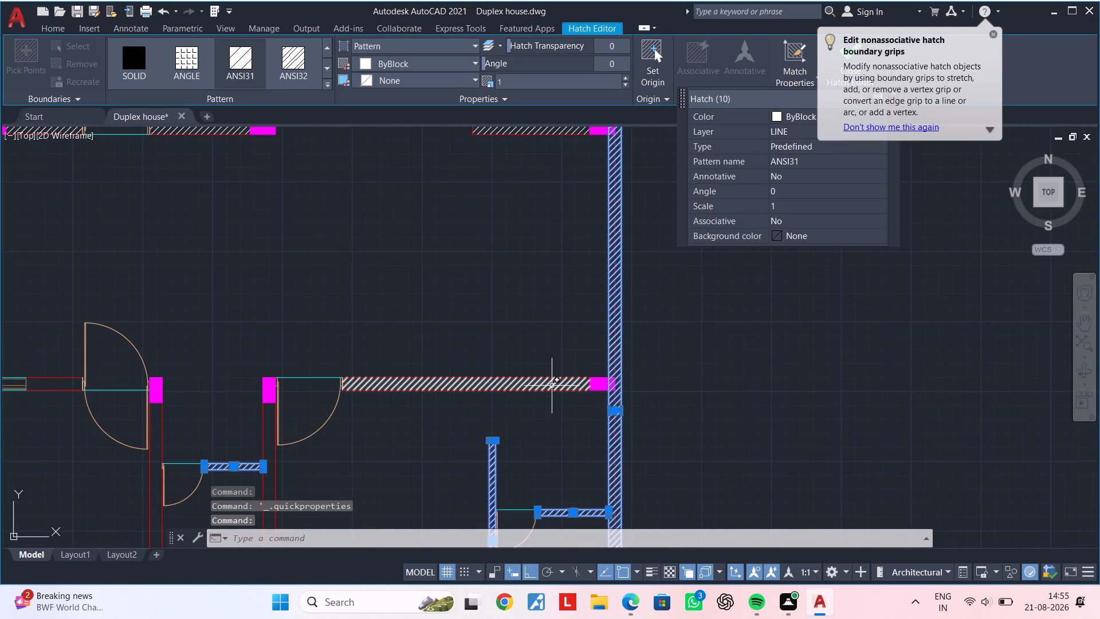
left_click(552, 386)
middle_click_drag(541, 277, 555, 499)
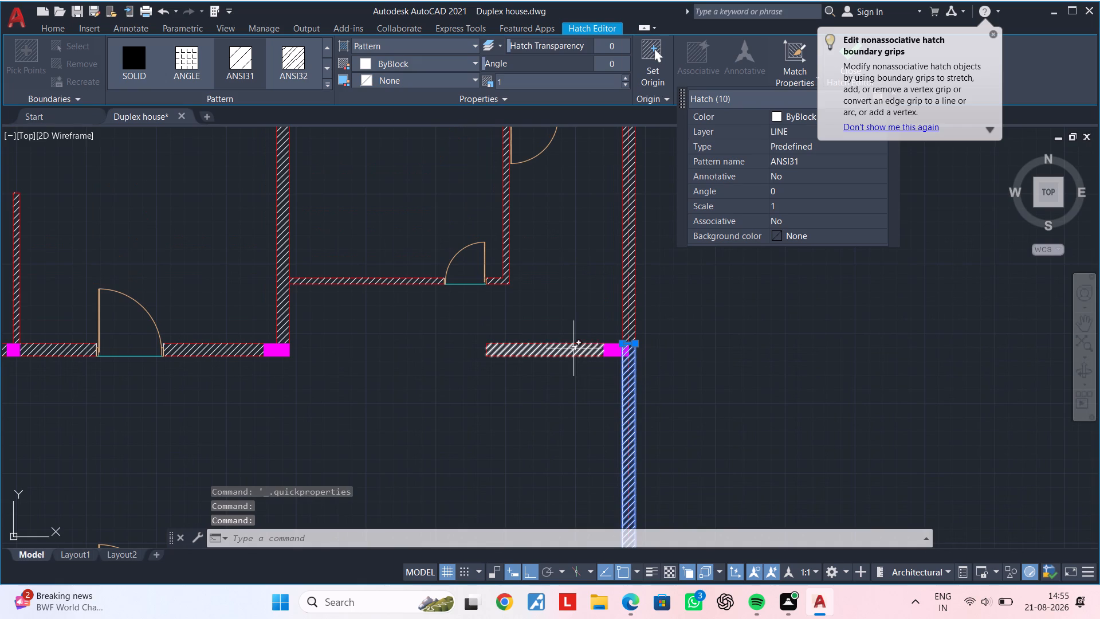
left_click(573, 350)
double_click(631, 286)
Add the northeast room's partition, door wall and west wall hatches, plus the north wall hatches between its windows and beside the entrance door.
middle_click_drag(542, 307, 632, 425)
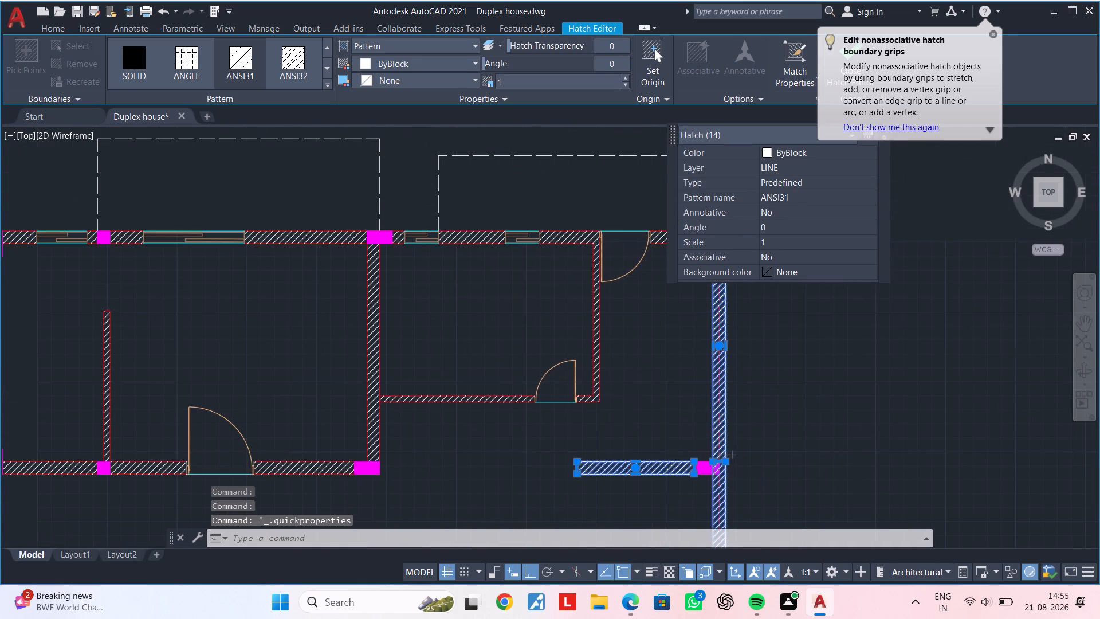
left_click(597, 342)
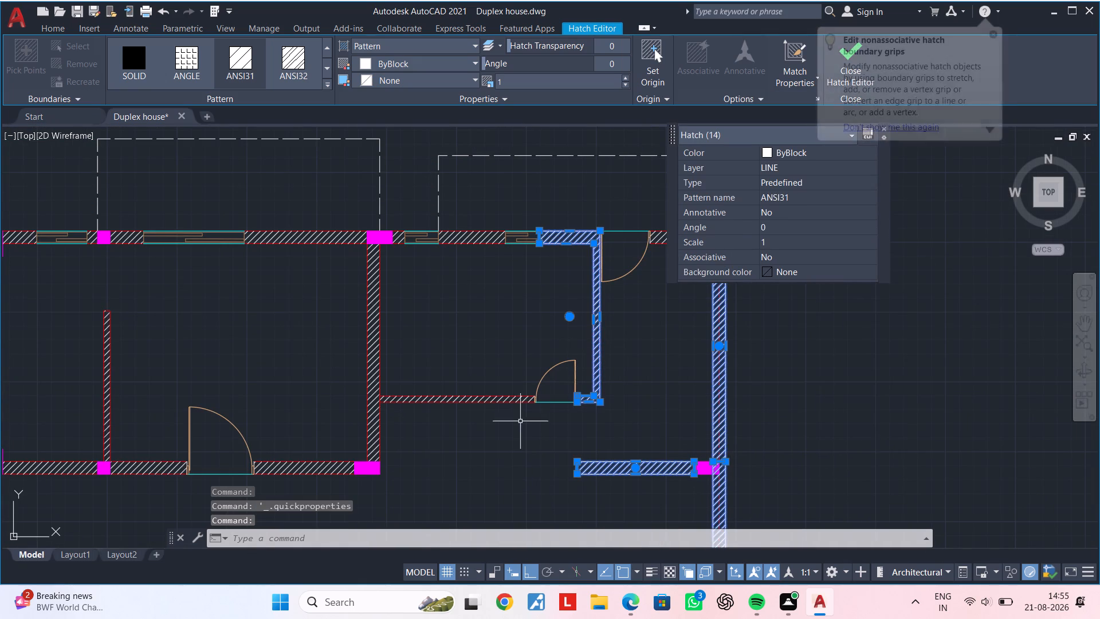
left_click(508, 399)
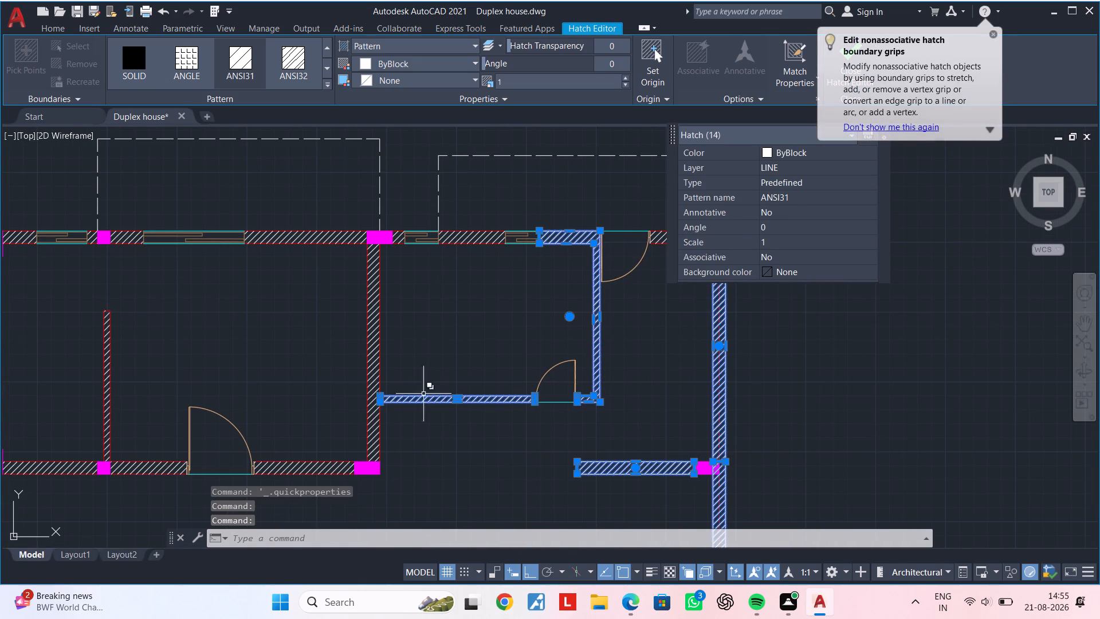
left_click(375, 367)
left_click(476, 241)
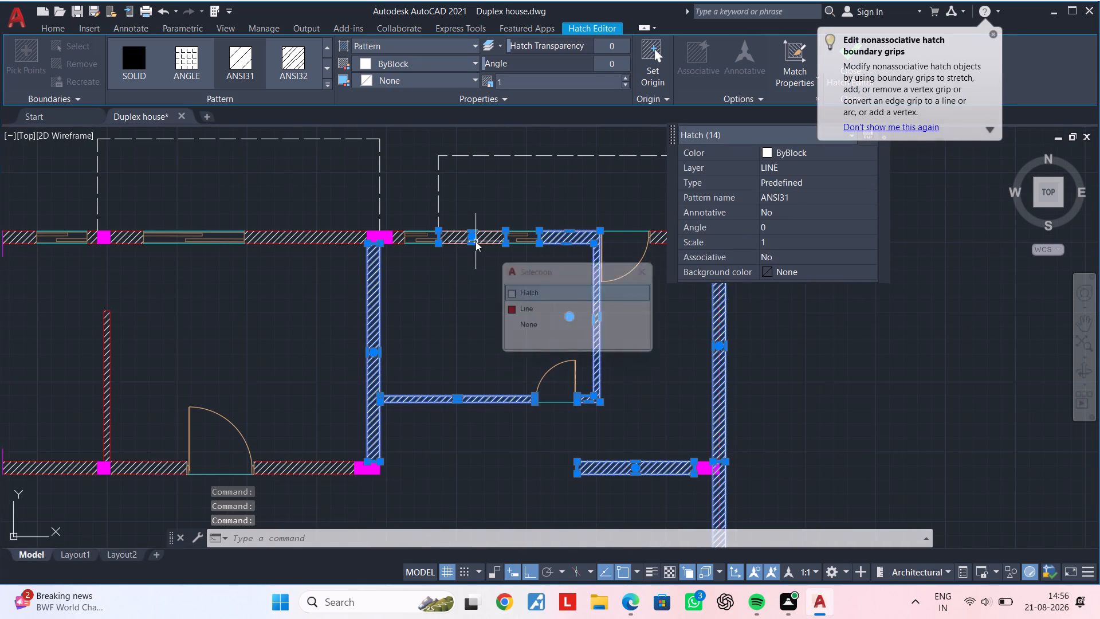
middle_click_drag(469, 328, 360, 403)
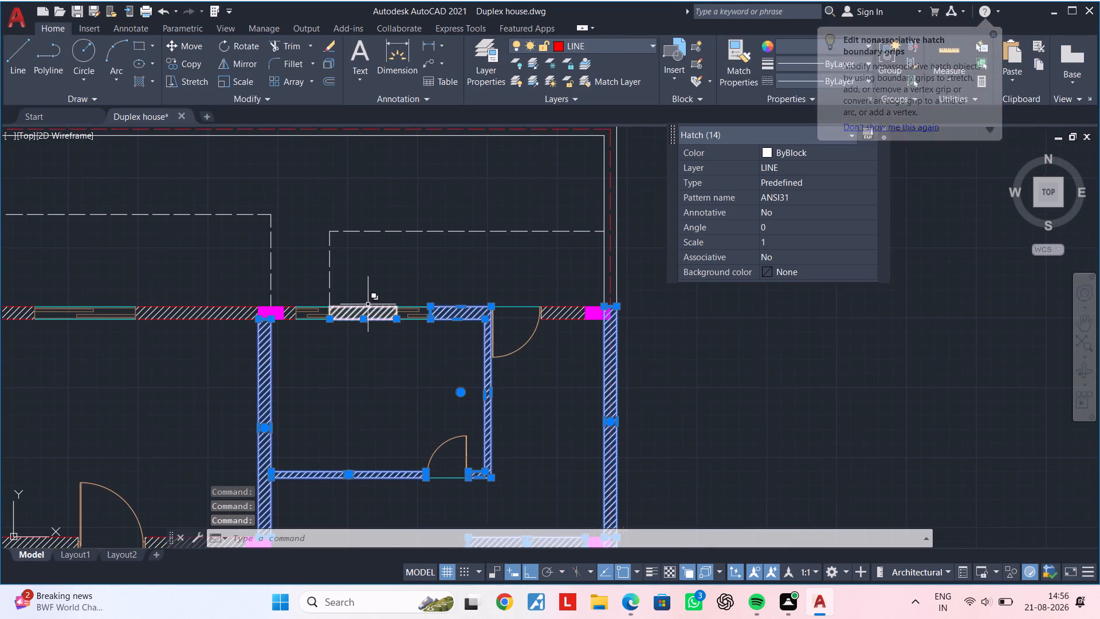
scroll(368, 304, "up", 2)
left_click(365, 321)
left_click(349, 322)
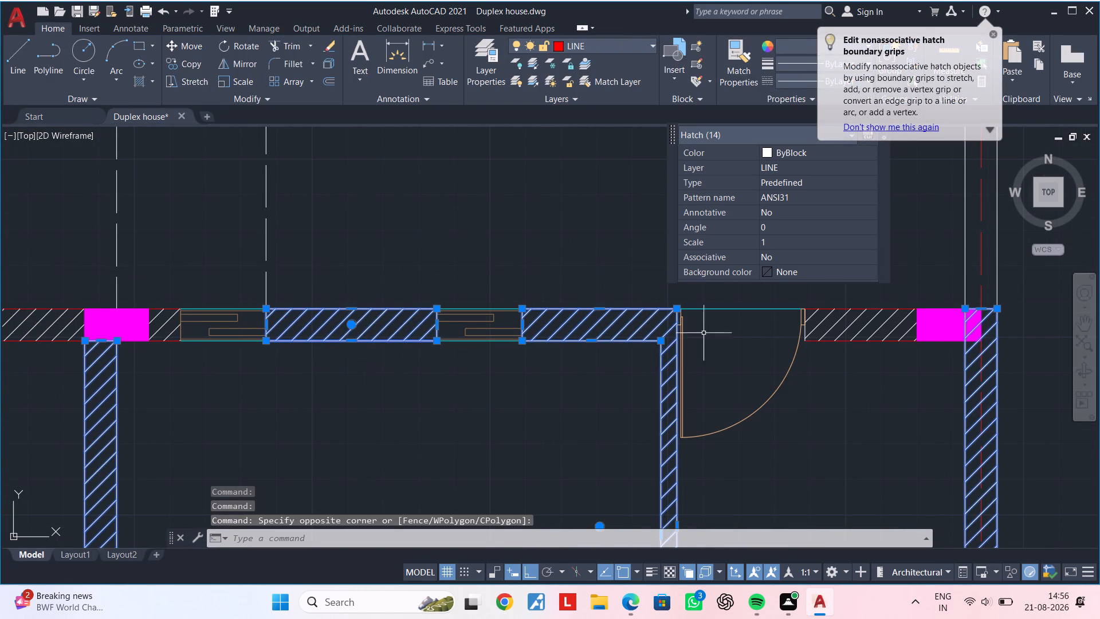
double_click(861, 326)
double_click(848, 326)
scroll(835, 346, "down", 2)
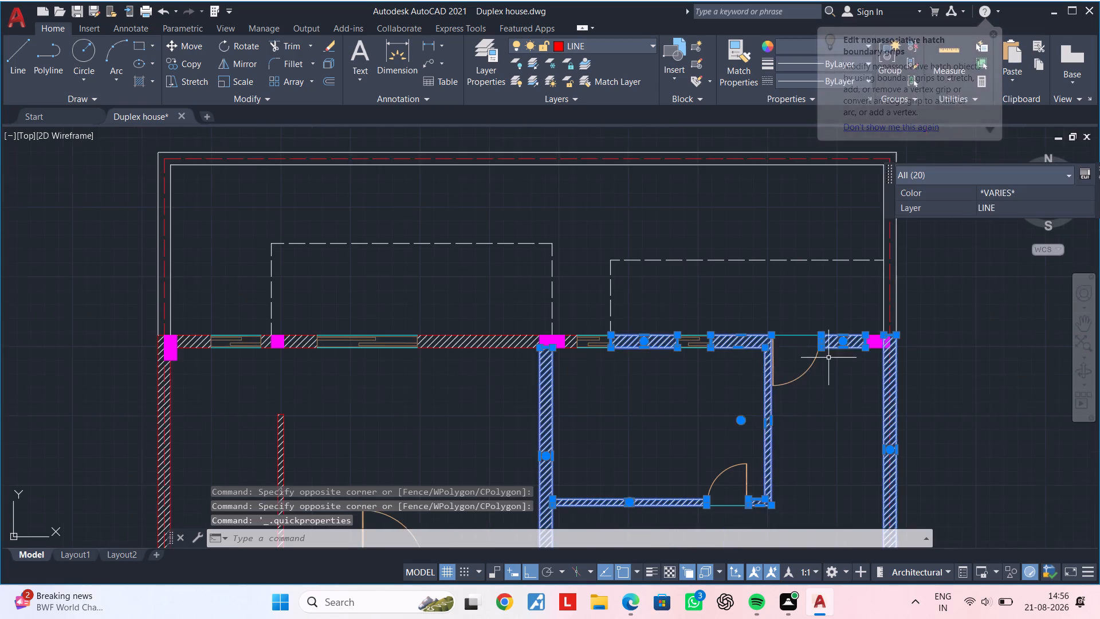
Add the remaining north wall hatches, from the northeast room's west window across to the northwest corner column, to the selection.
middle_click_drag(597, 367, 685, 352)
scroll(627, 315, "up", 4)
left_click(683, 358)
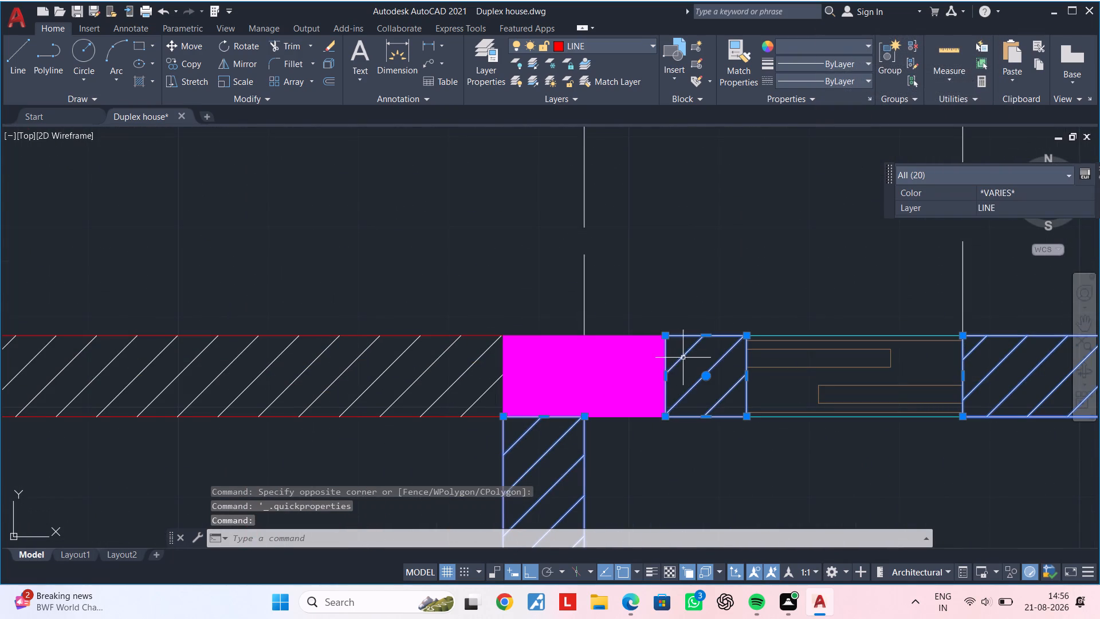
left_click(444, 374)
left_click(411, 374)
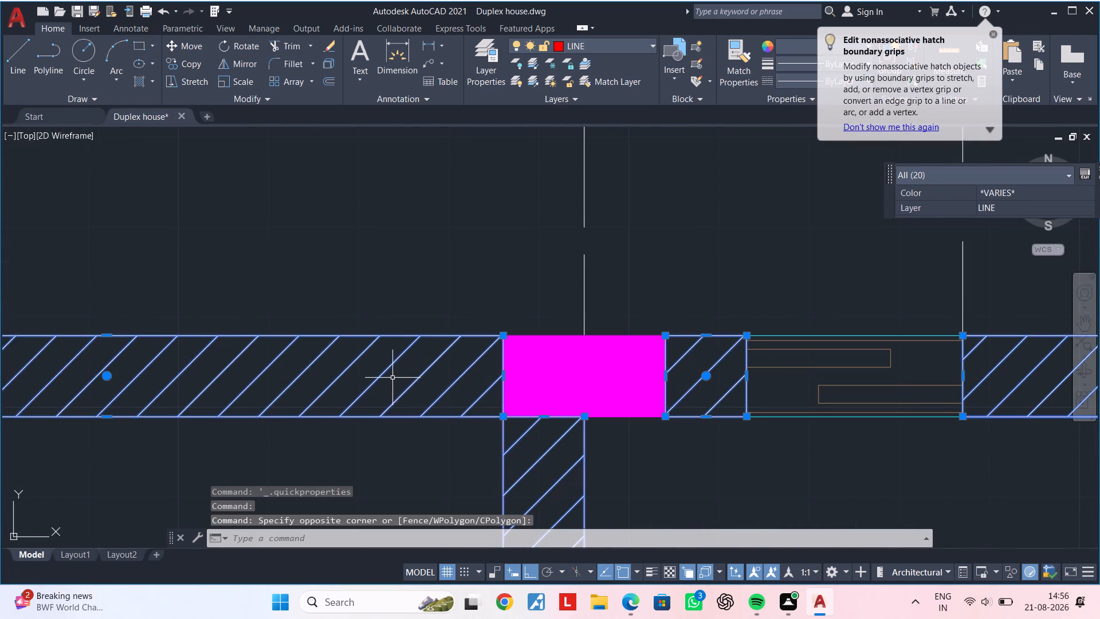
scroll(388, 378, "down", 4)
middle_click_drag(341, 401, 773, 388)
scroll(614, 383, "up", 3)
left_click(584, 321)
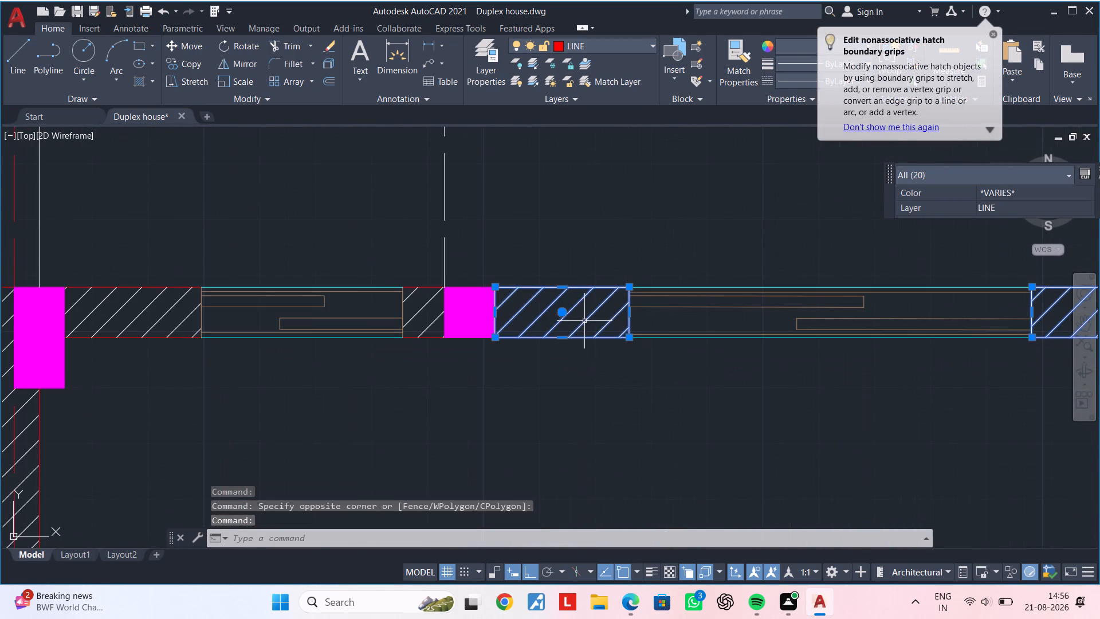
left_click(423, 320)
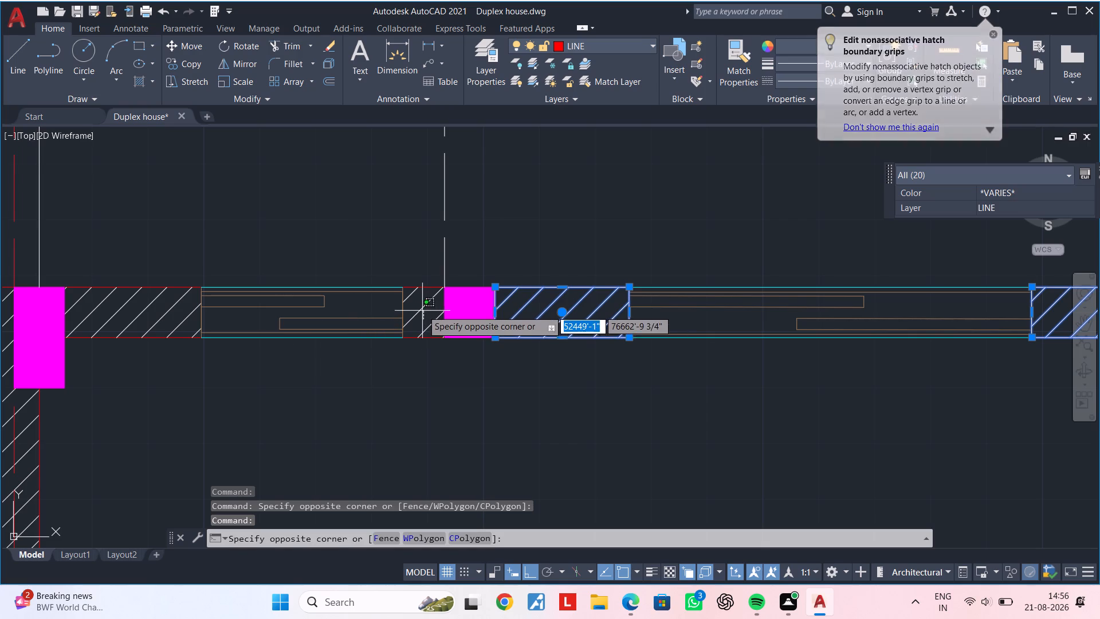
left_click(421, 308)
left_click(99, 315)
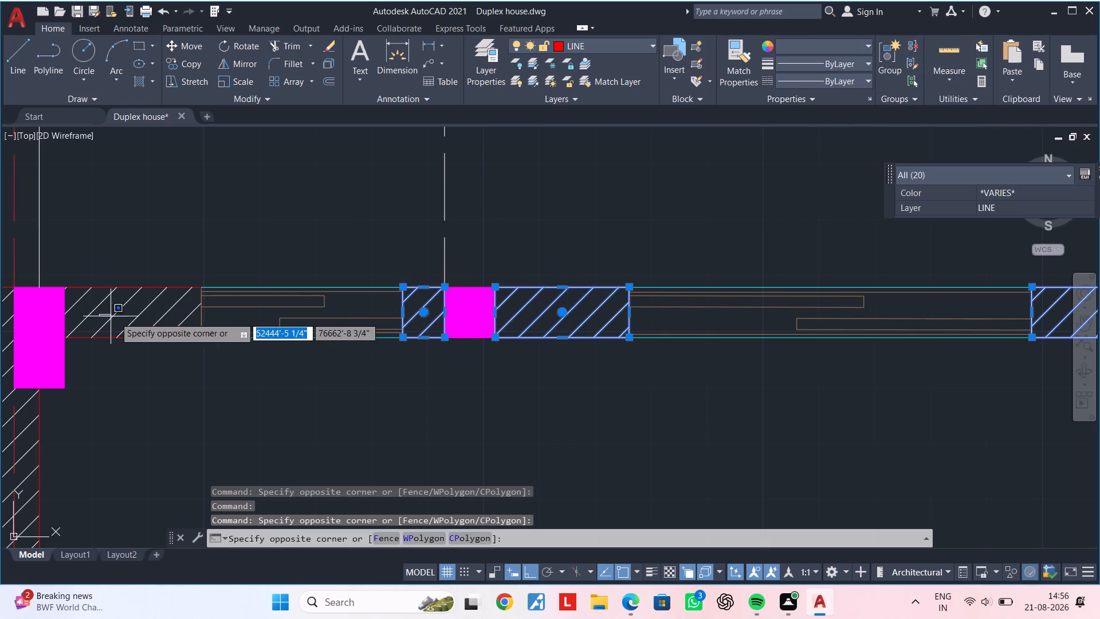
left_click(88, 301)
Add the northwest room's west outer wall, short partition and three south wall hatches, and erase all the selected wall hatches.
scroll(112, 336, "down", 2)
middle_click_drag(160, 351, 612, 231)
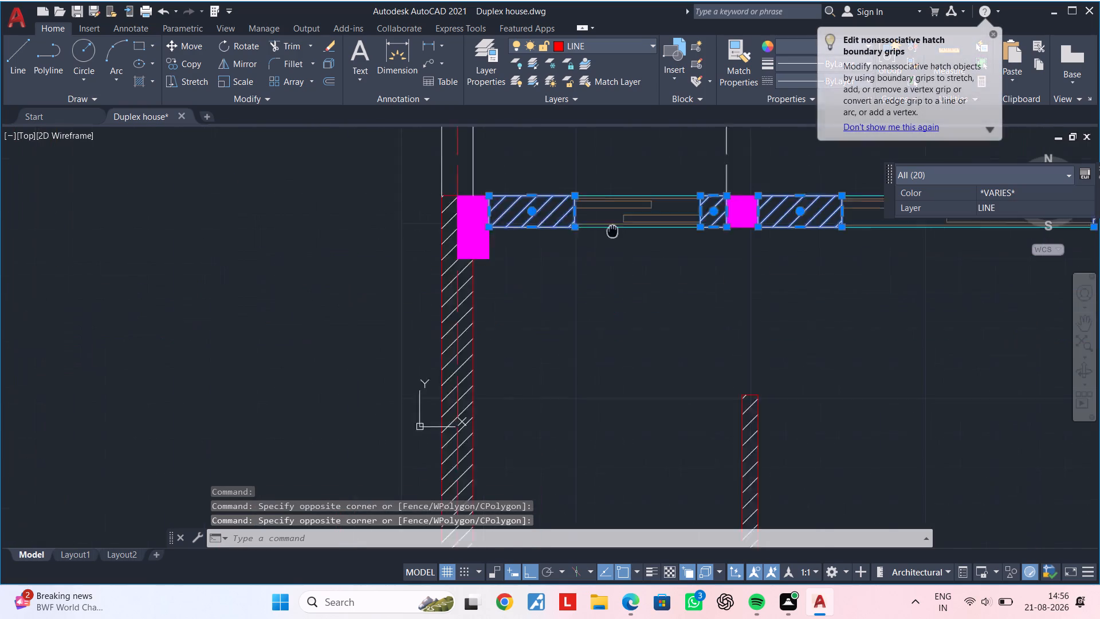
middle_click_drag(612, 231, 635, 228)
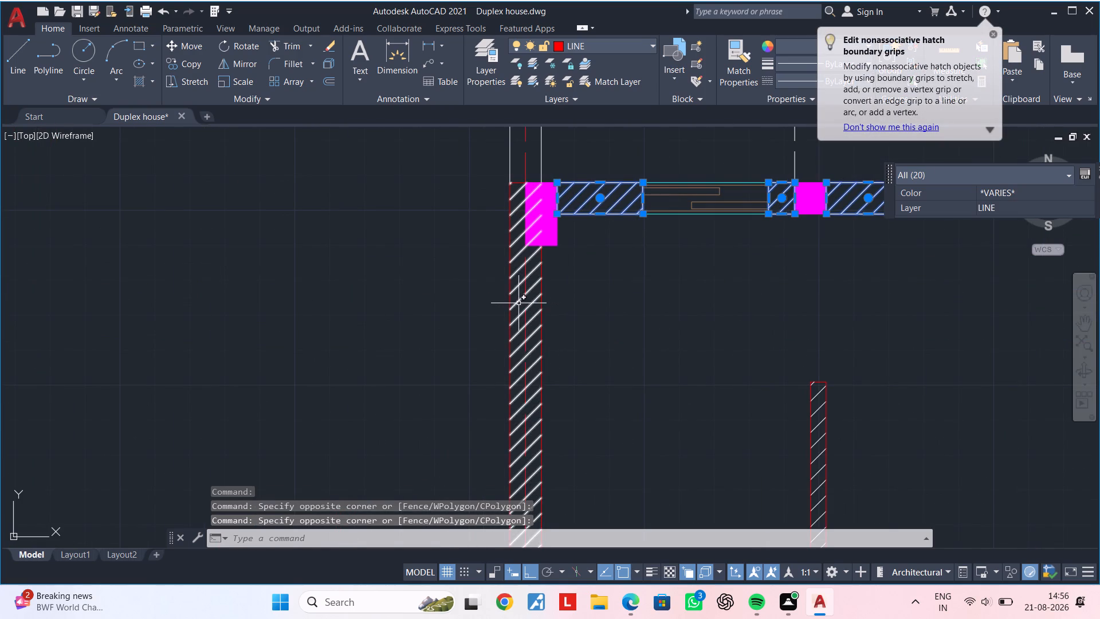
left_click(518, 303)
middle_click_drag(672, 320, 635, 220)
scroll(657, 291, "down", 2)
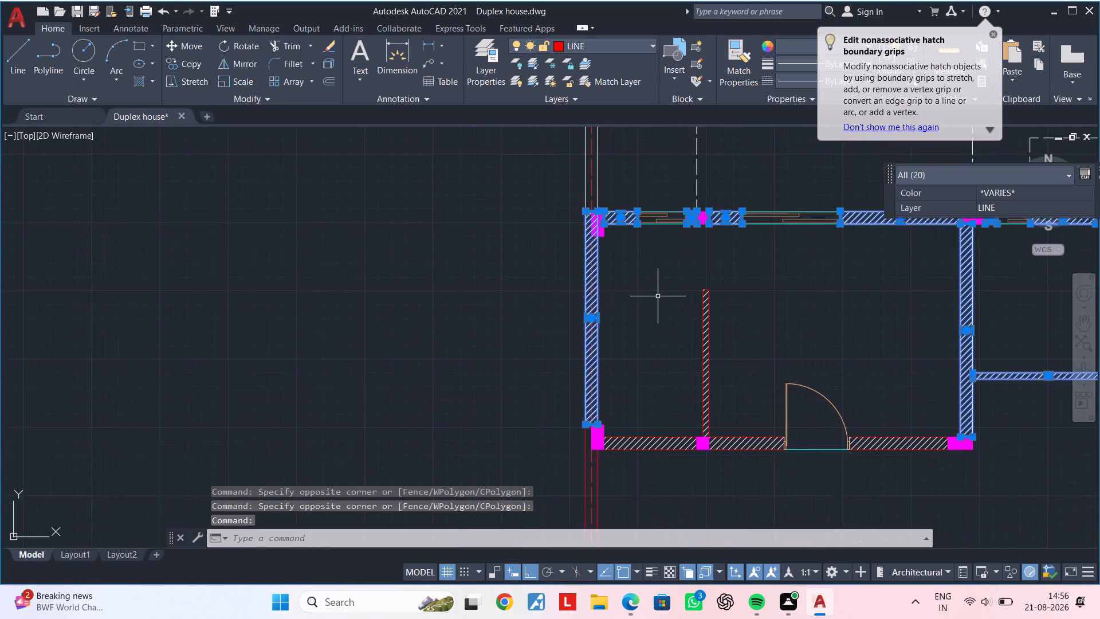
middle_click_drag(657, 296, 559, 224)
scroll(584, 262, "up", 2)
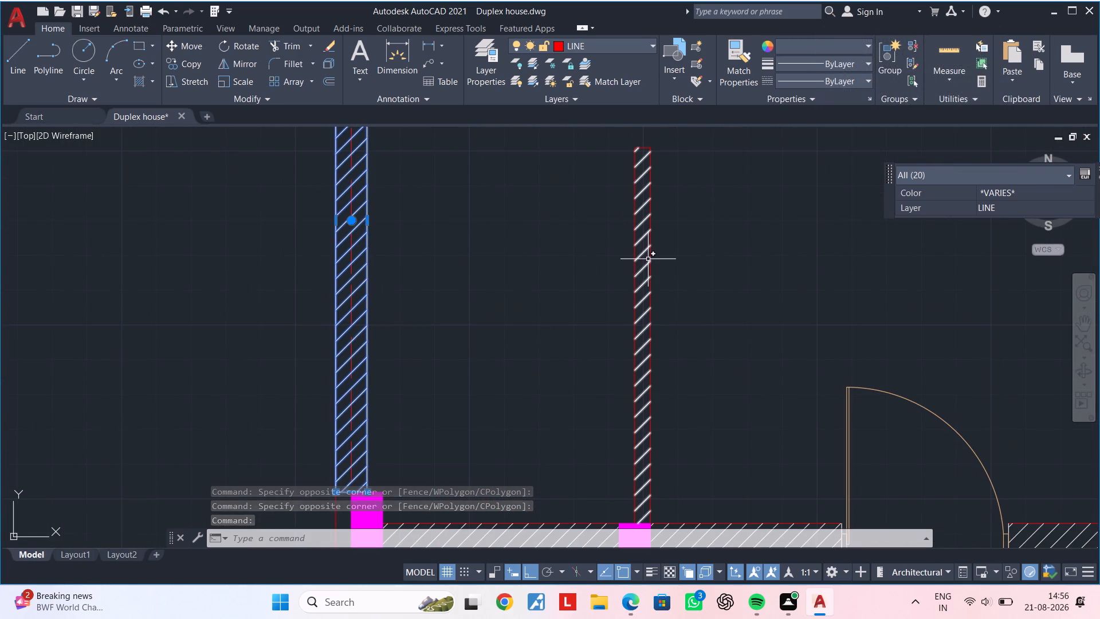
left_click(648, 259)
middle_click_drag(595, 363, 599, 139)
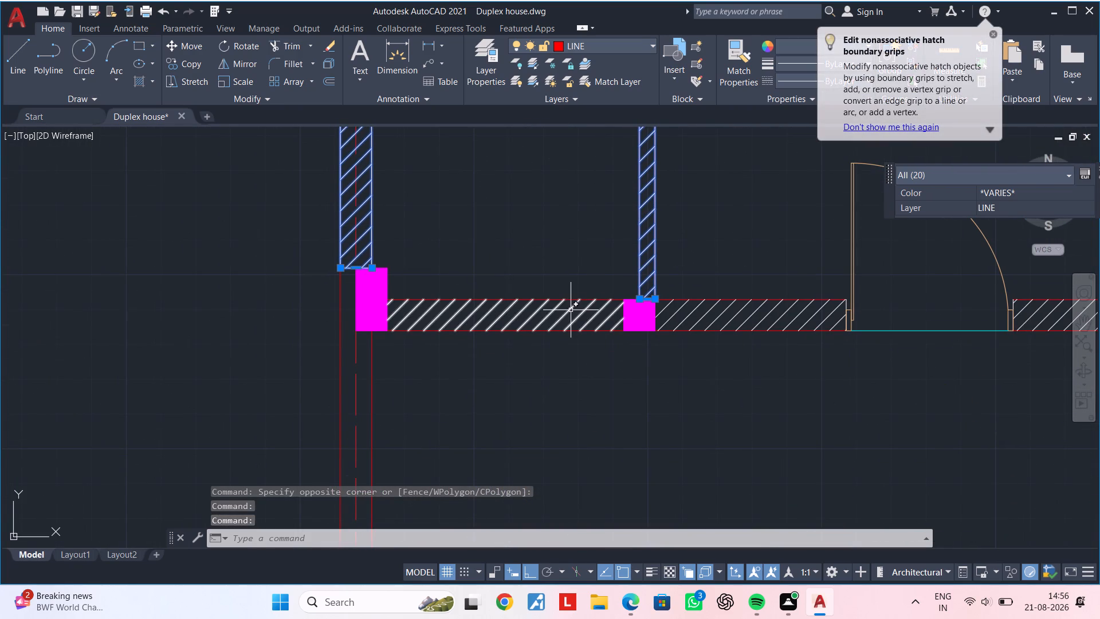
left_click(571, 310)
left_click(709, 314)
middle_click_drag(846, 382, 525, 381)
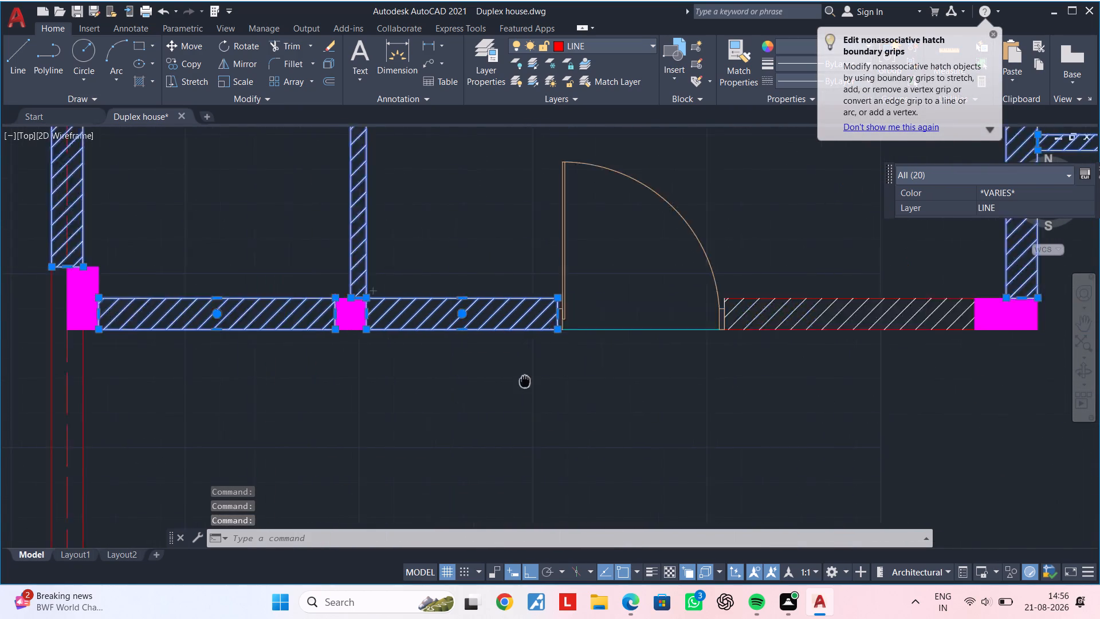
middle_click_drag(525, 381, 109, 381)
left_click(412, 310)
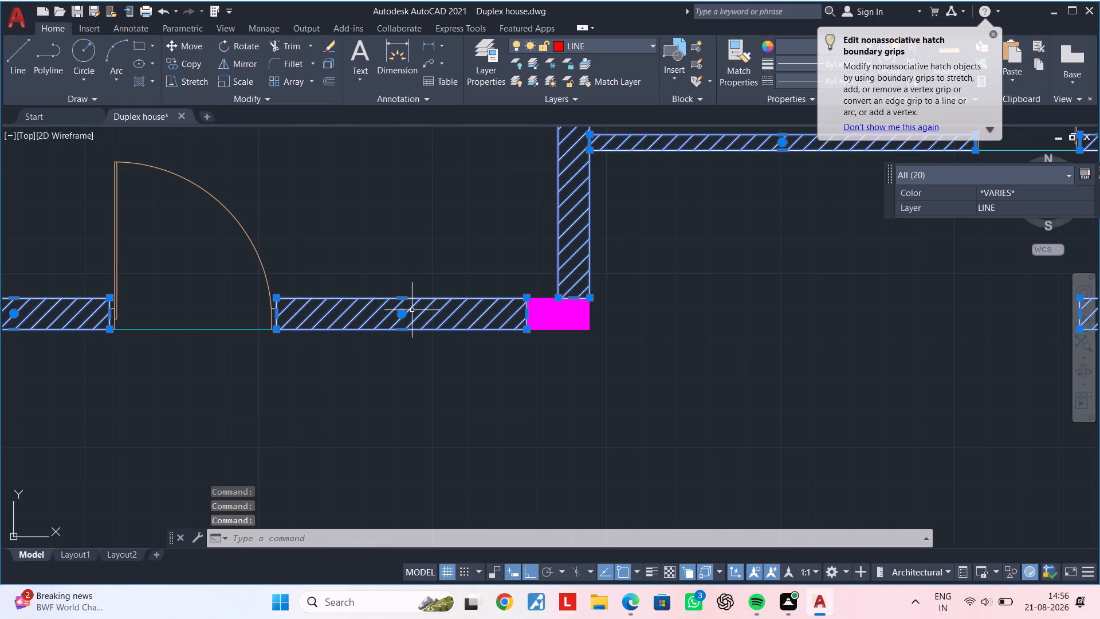
key("Delete")
Draw a line closing the gap in the north wall's inner face between the northeast room's two small windows.
scroll(425, 305, "down", 3)
middle_click_drag(552, 313, 537, 418)
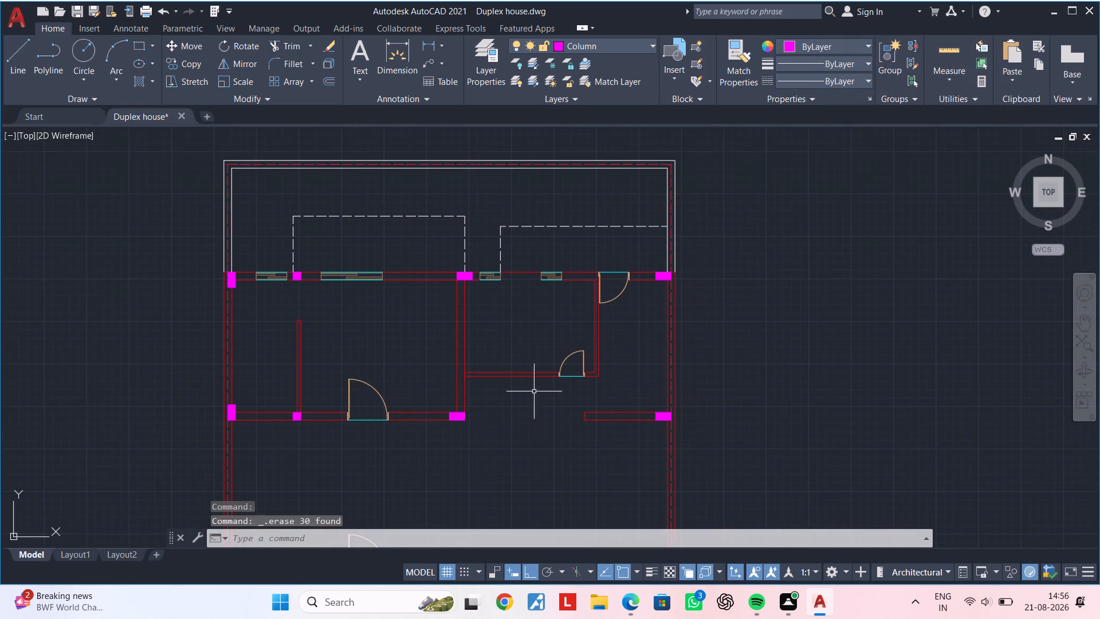
scroll(477, 228, "up", 4)
middle_click_drag(592, 346, 366, 0)
scroll(374, 230, "up", 2)
middle_click_drag(374, 230, 302, 420)
scroll(305, 408, "down", 3)
middle_click_drag(345, 380, 294, 349)
key("Escape")
key("Escape")
key("Escape")
key("Escape")
key("Escape")
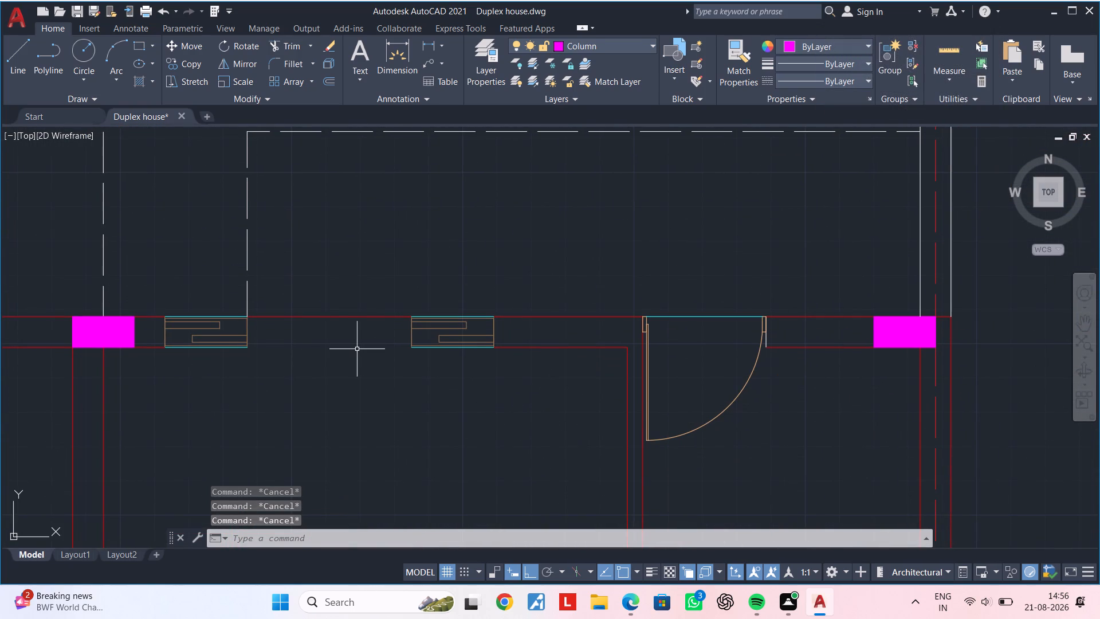
key("l")
key("space")
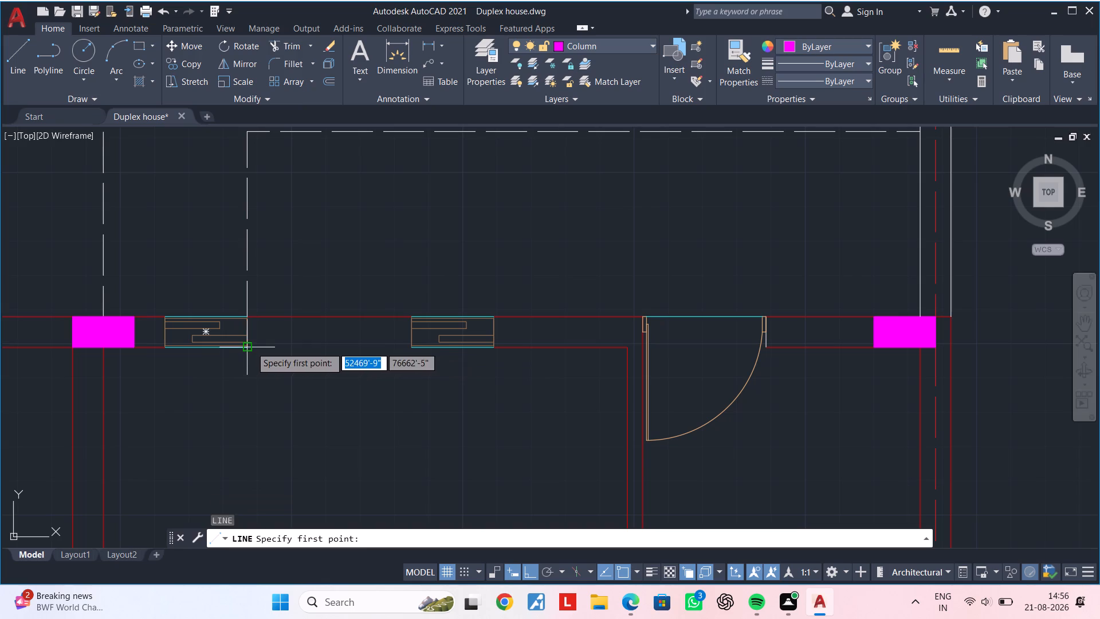
left_click(251, 347)
left_click(413, 350)
key("Escape")
key("Escape")
key("Escape")
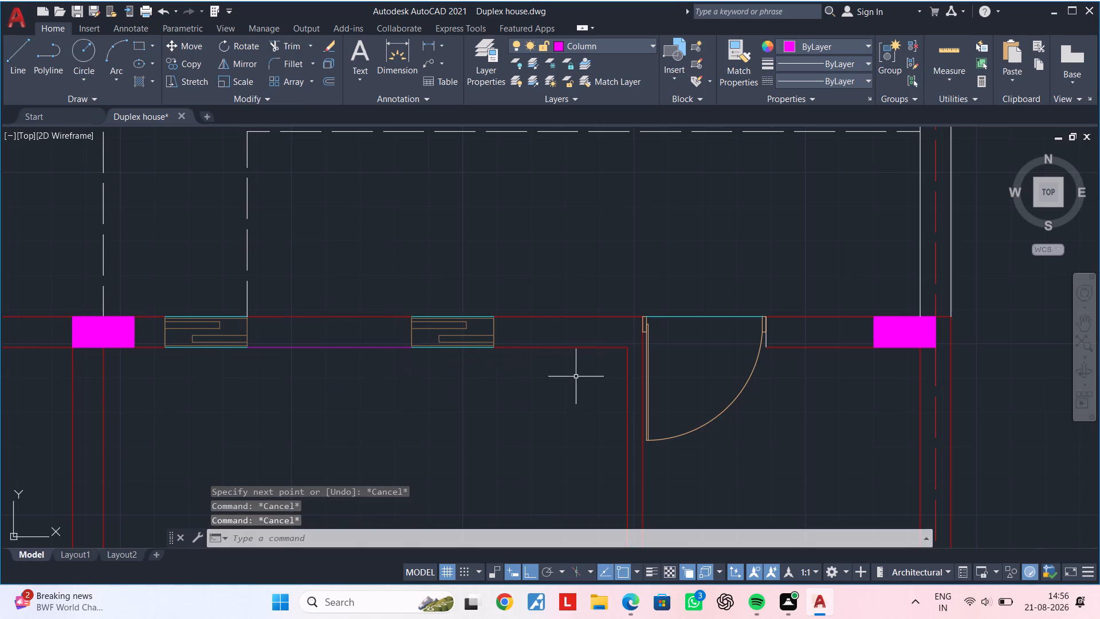
Match the new line between the two windows to the properties of the adjoining red inner wall line.
key("Escape")
key("m")
key("a")
key("space")
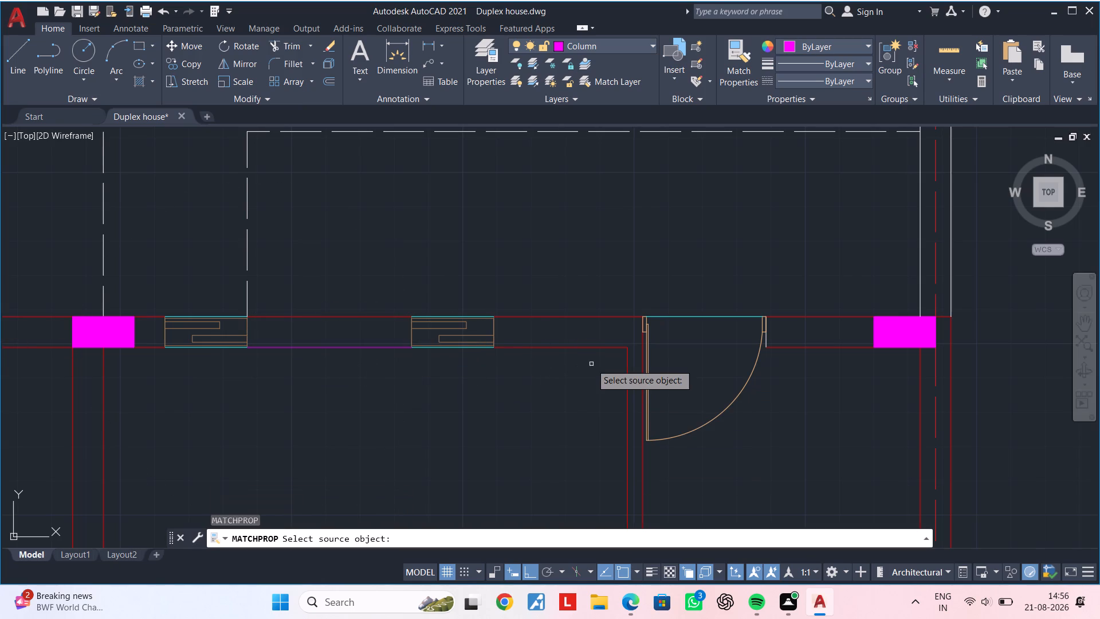
left_click(572, 348)
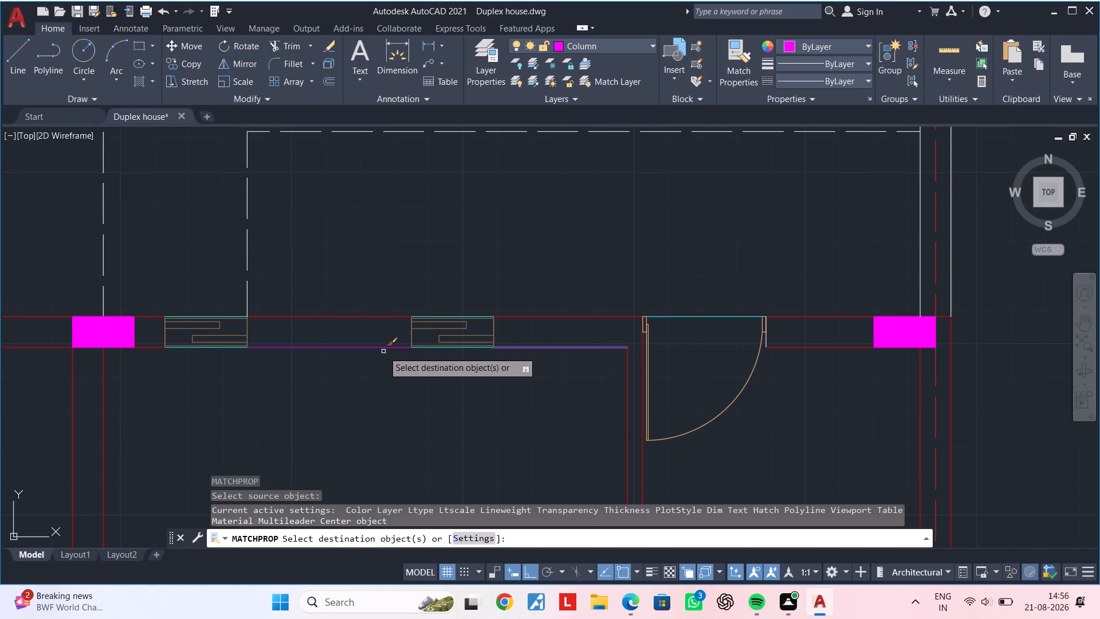
left_click(376, 347)
key("Escape")
key("Escape")
key("Escape")
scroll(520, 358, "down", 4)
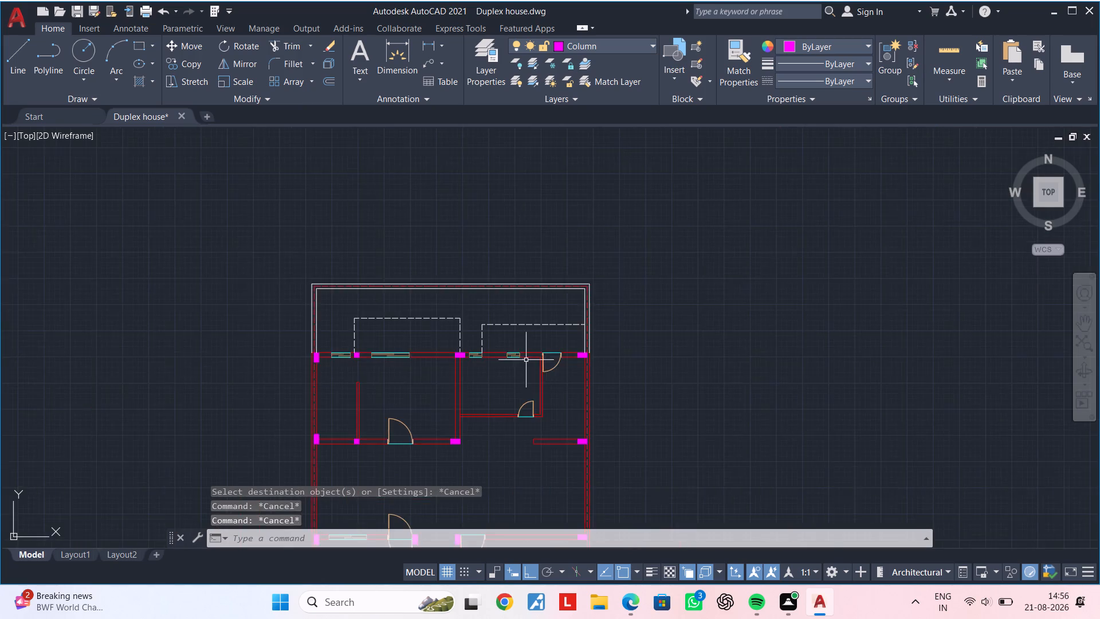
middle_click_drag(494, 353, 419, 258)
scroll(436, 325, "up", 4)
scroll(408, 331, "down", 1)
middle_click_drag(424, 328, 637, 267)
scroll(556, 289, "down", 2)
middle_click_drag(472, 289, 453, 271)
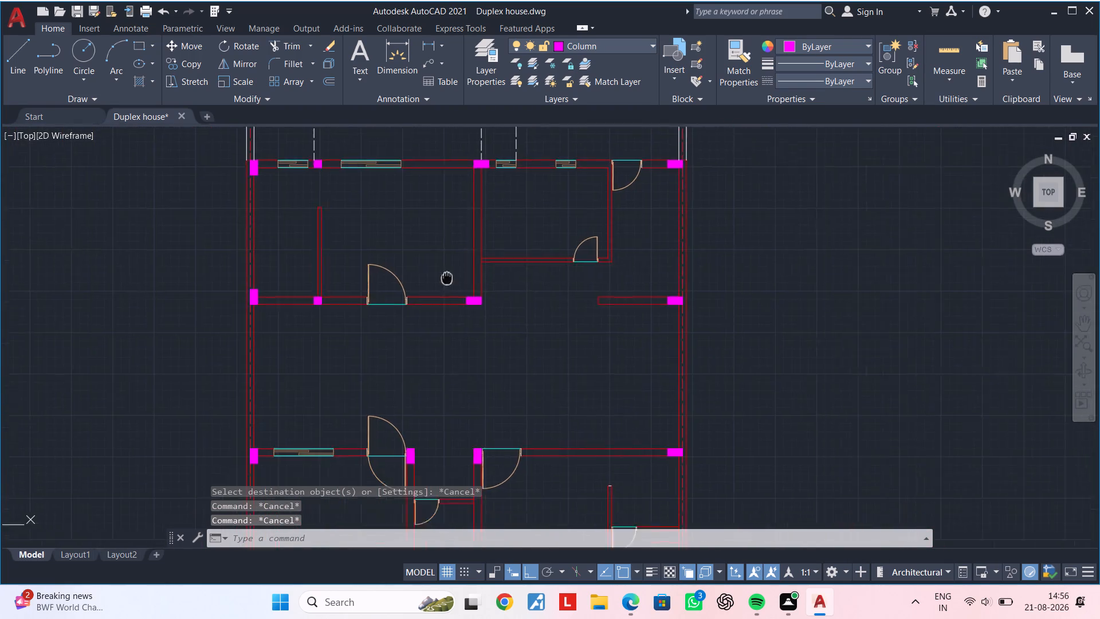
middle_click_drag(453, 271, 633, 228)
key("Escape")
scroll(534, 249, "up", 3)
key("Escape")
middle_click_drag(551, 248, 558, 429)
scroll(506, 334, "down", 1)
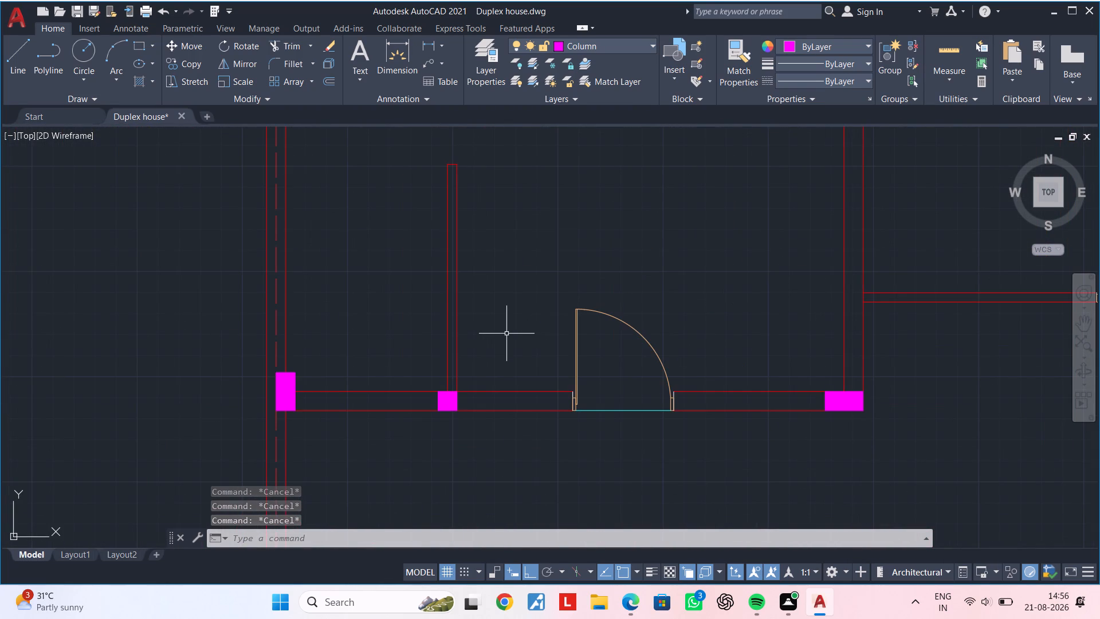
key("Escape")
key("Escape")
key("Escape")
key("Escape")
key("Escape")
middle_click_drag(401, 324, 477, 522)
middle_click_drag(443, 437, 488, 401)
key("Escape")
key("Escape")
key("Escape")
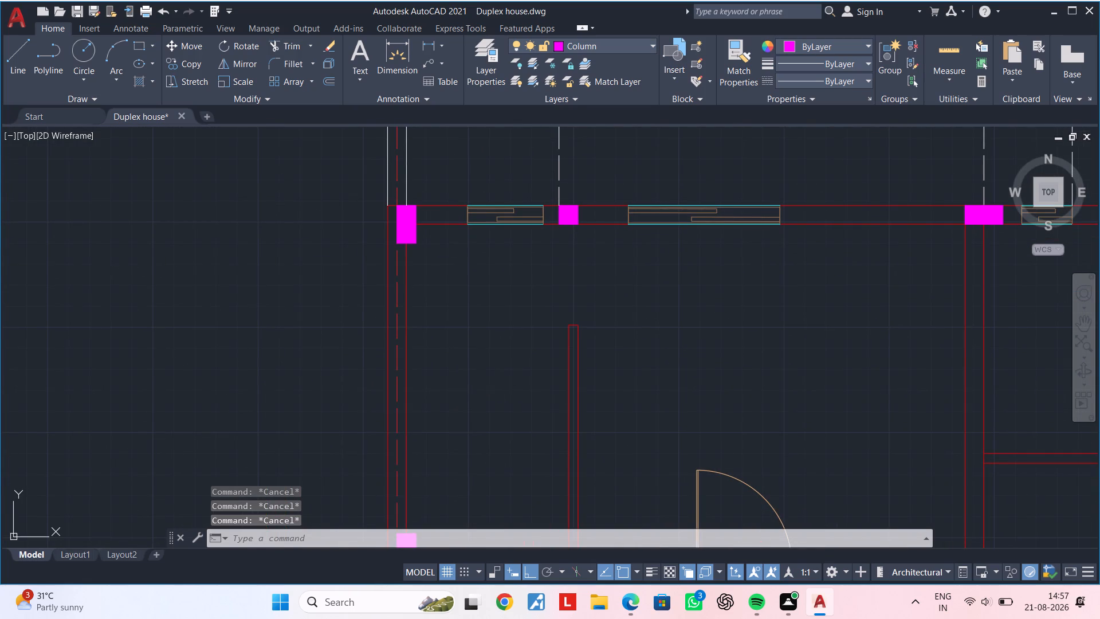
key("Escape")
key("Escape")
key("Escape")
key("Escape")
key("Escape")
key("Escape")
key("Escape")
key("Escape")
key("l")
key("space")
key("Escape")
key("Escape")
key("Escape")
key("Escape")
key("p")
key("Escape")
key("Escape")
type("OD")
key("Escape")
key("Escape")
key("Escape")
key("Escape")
Offset the northwest room's west inner wall line by 2' into the room.
type("OF")
key("space")
key("2")
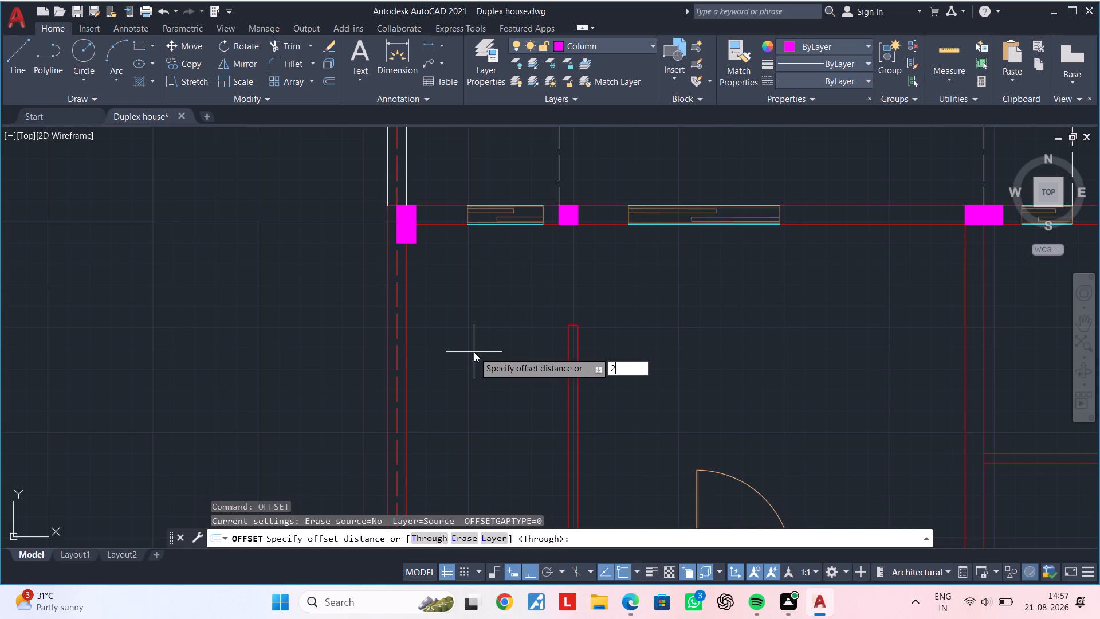
key("apostrophe")
key("Return")
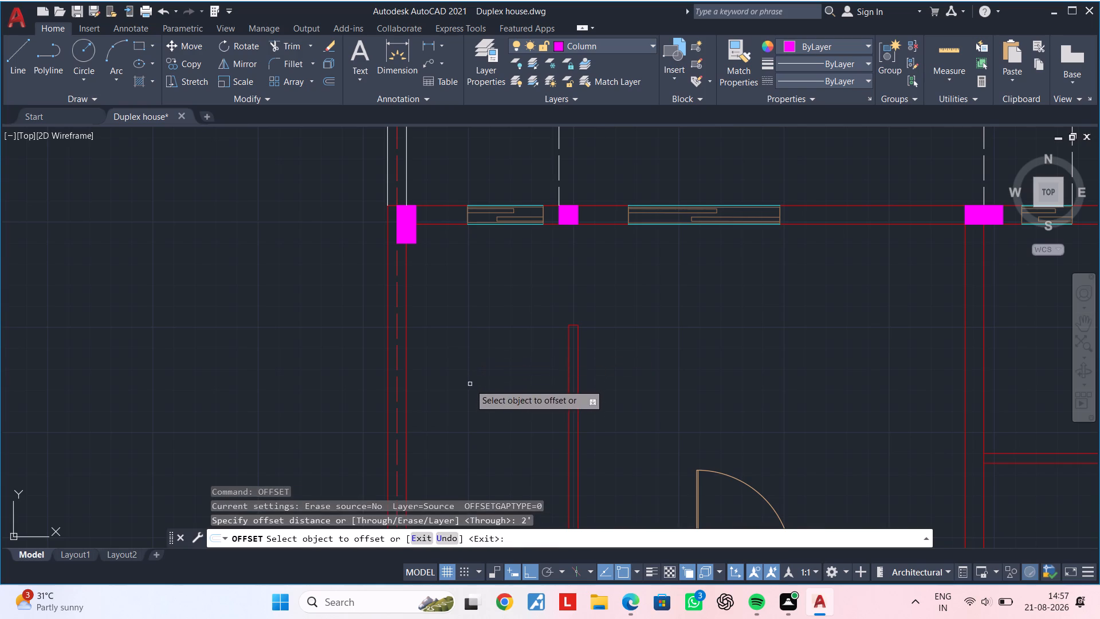
left_click(408, 271)
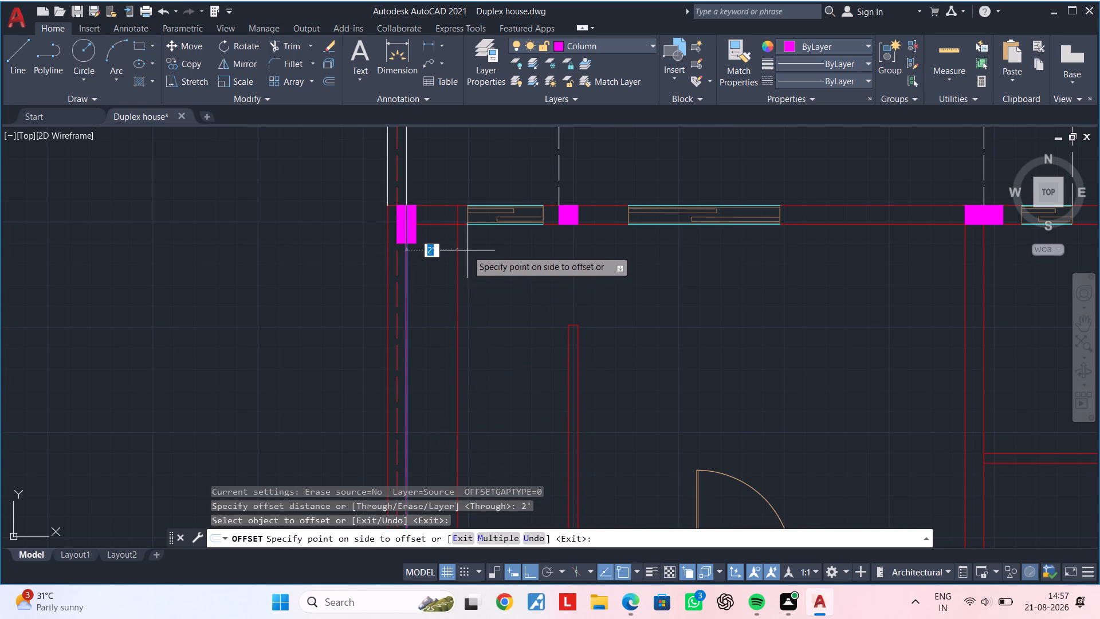
left_click(466, 265)
key("Escape")
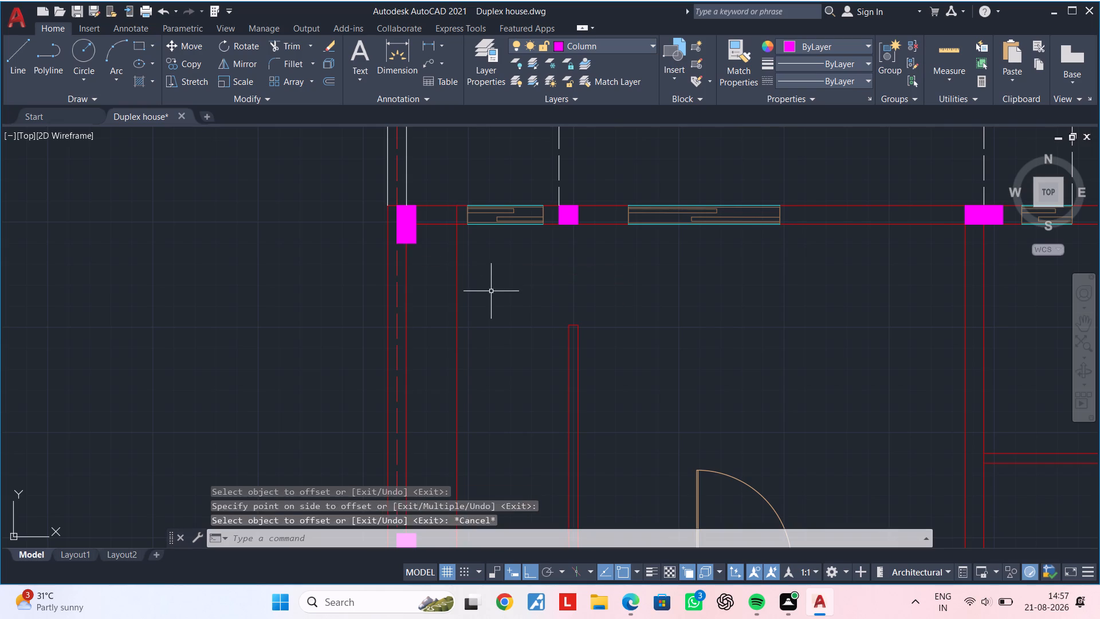
key("Escape")
key("Escape")
key("Escape")
key("Escape")
Trim the new vertical offset line where it runs south past the northwest room's south wall.
scroll(496, 307, "down", 1)
middle_click_drag(492, 255, 496, 220)
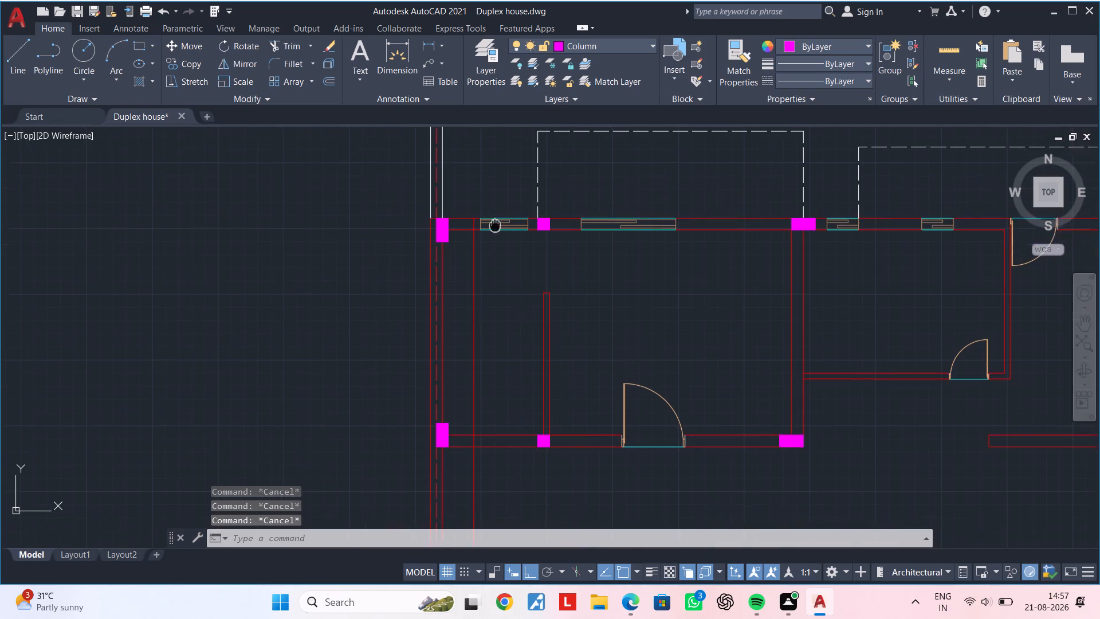
middle_click_drag(496, 220, 502, 195)
middle_click_drag(538, 397, 530, 255)
key("Escape")
key("Escape")
key("t")
key("r")
key("space")
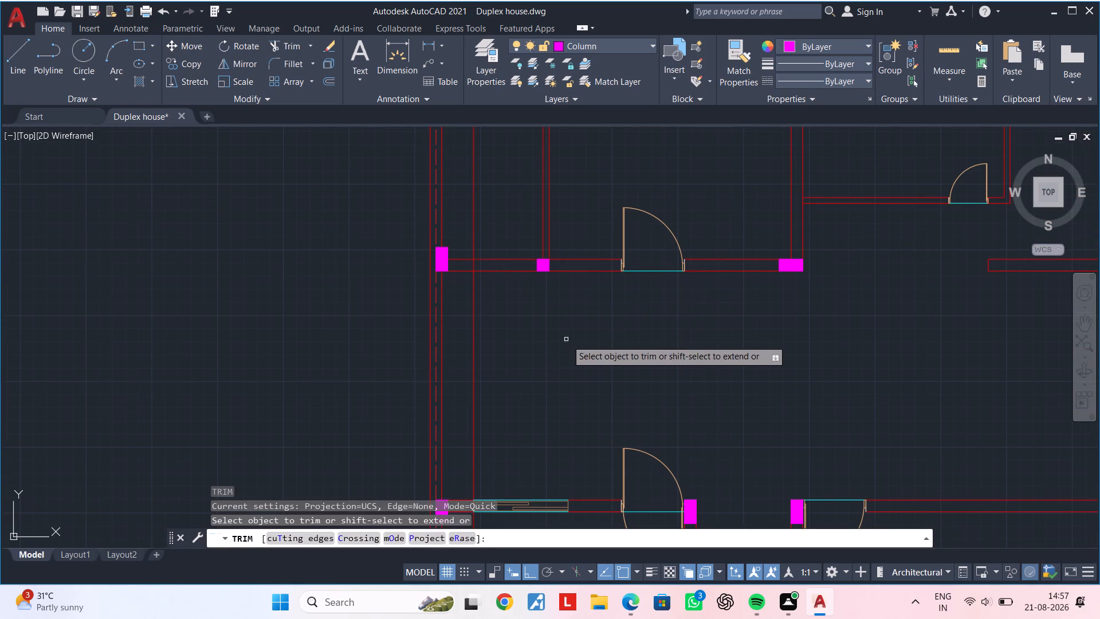
left_click_drag(567, 340, 558, 340)
left_click(462, 349)
key("Escape")
Erase the leftover piece of the vertical offset line in the southwest room below the window wall.
scroll(528, 351, "down", 2)
middle_click_drag(528, 351, 538, 206)
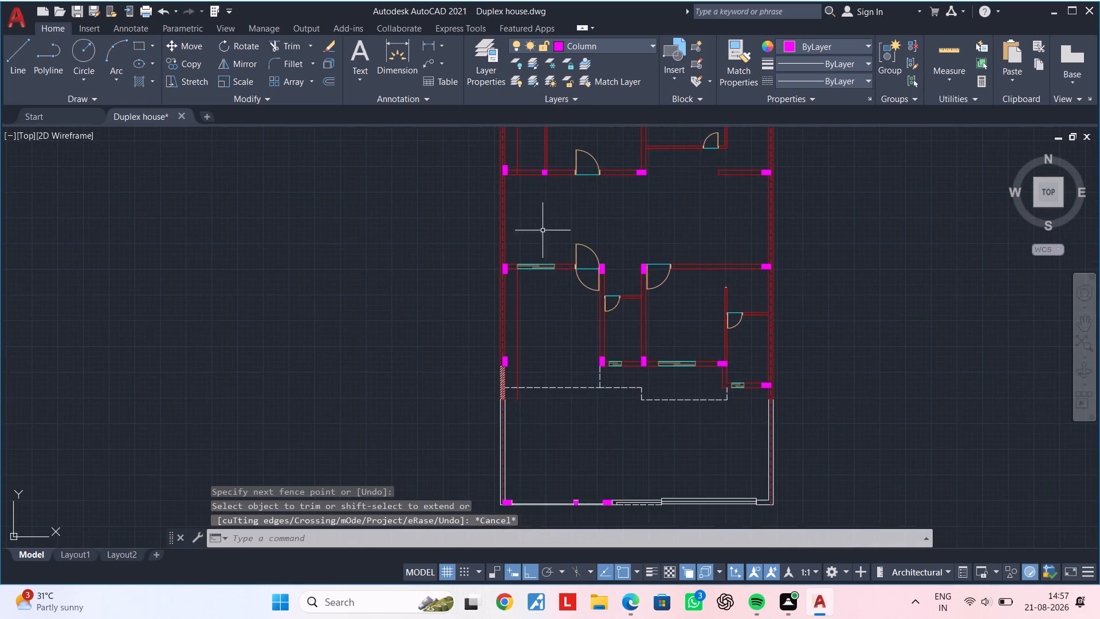
scroll(533, 299, "up", 2)
left_click(513, 313)
left_click(482, 318)
key("Delete")
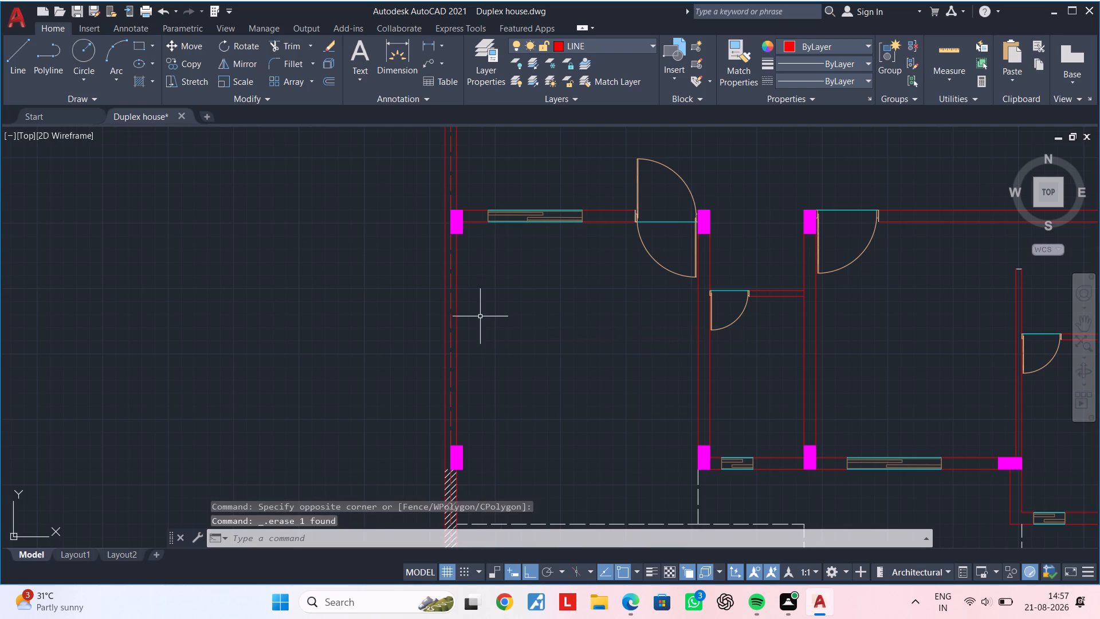
Offset the northwest room's south inner wall line by 2' into the room.
scroll(479, 283, "down", 1)
middle_click_drag(479, 285, 447, 540)
scroll(453, 495, "up", 1)
middle_click_drag(452, 330, 454, 450)
scroll(467, 361, "up", 2)
middle_click_drag(469, 366, 553, 435)
key("Escape")
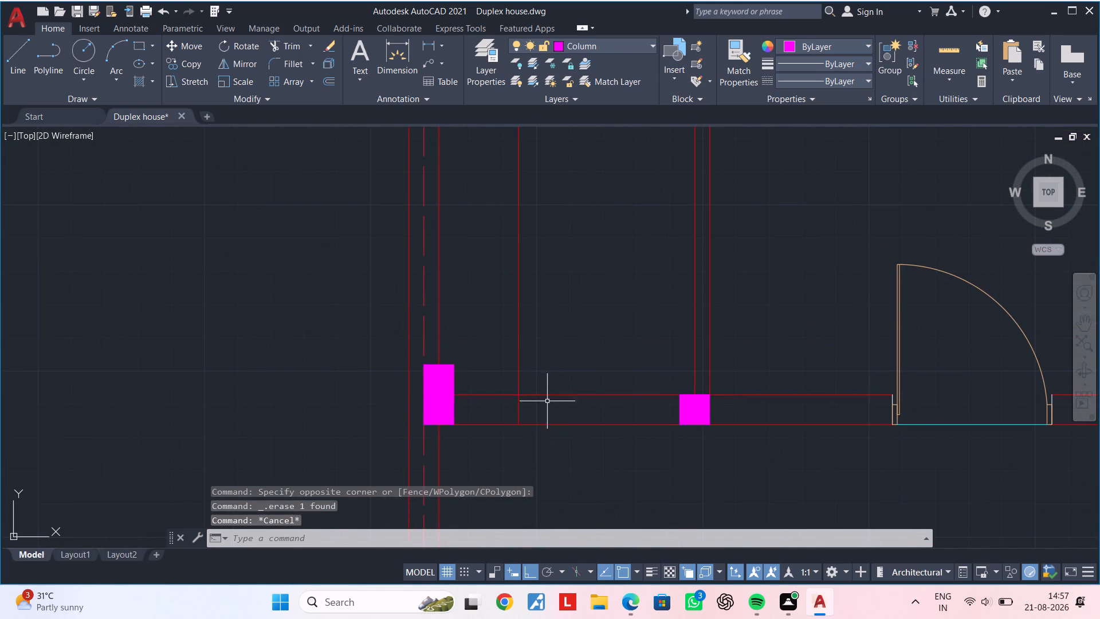
key("Escape")
key("Escape")
middle_click_drag(559, 344, 560, 395)
key("Escape")
key("Escape")
scroll(572, 395, "down", 1)
middle_click_drag(571, 396, 539, 420)
key("Escape")
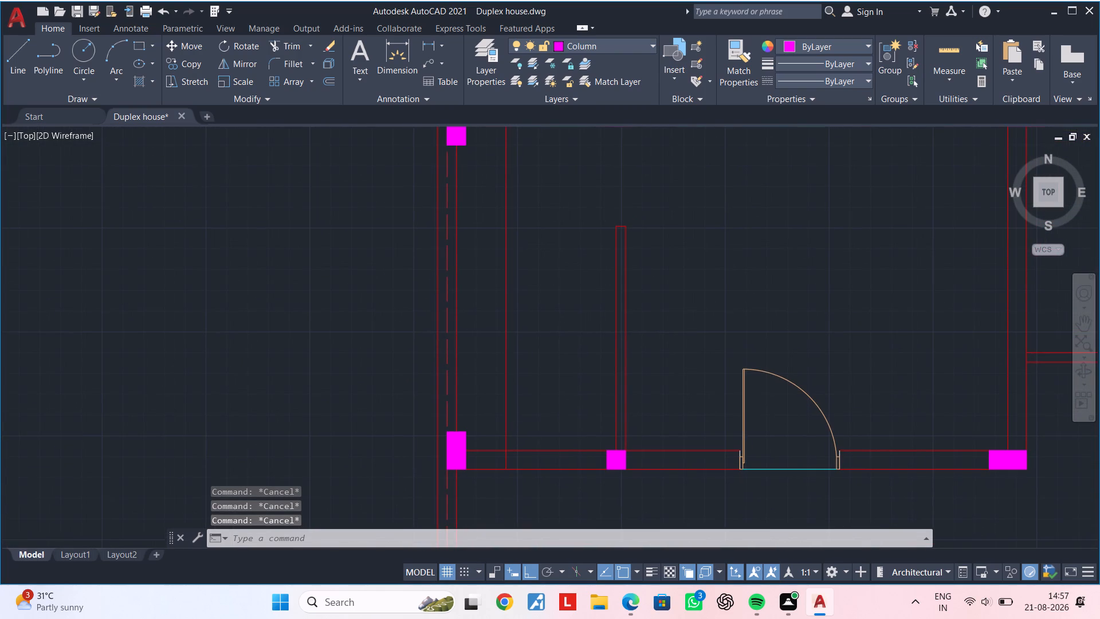
key("Escape")
type("OF 2'")
key("Return")
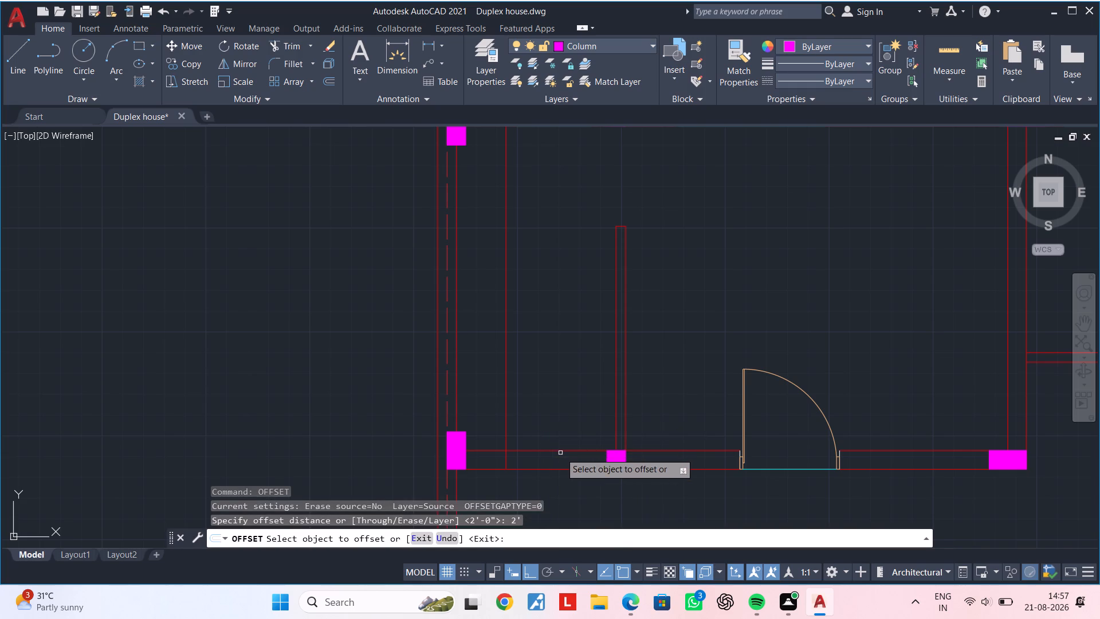
left_click(556, 451)
left_click(555, 369)
key("Escape")
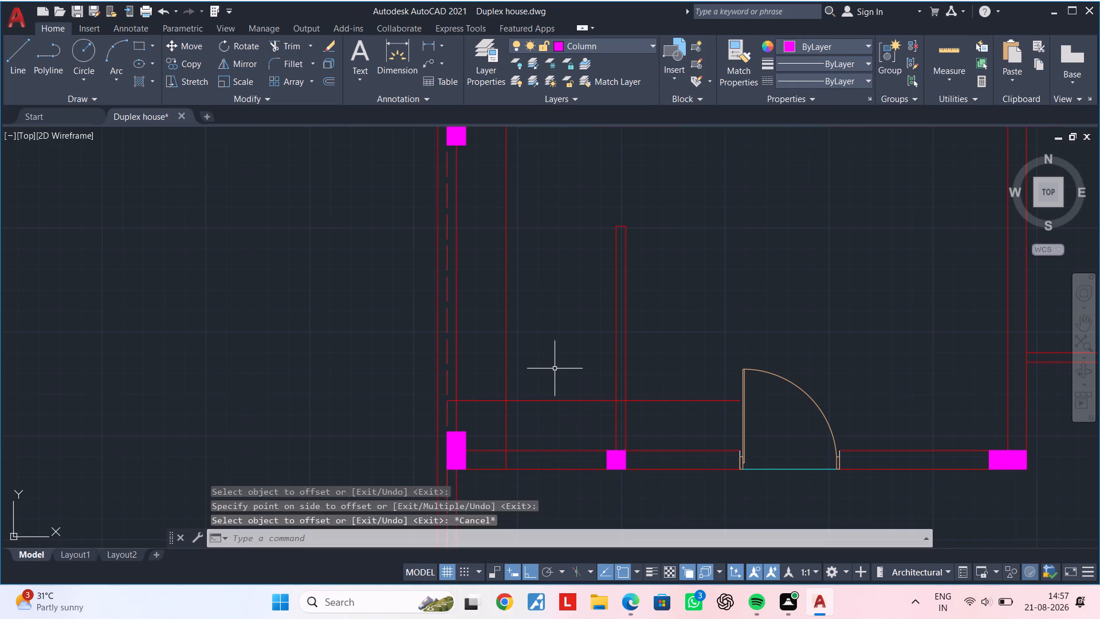
key("Escape")
key("Escape")
key("Escape")
key("Escape")
key("Escape")
key("Escape")
key("Escape")
Trim the vertical and horizontal 2' offset lines to a clean corner near the southwest column.
type("TR")
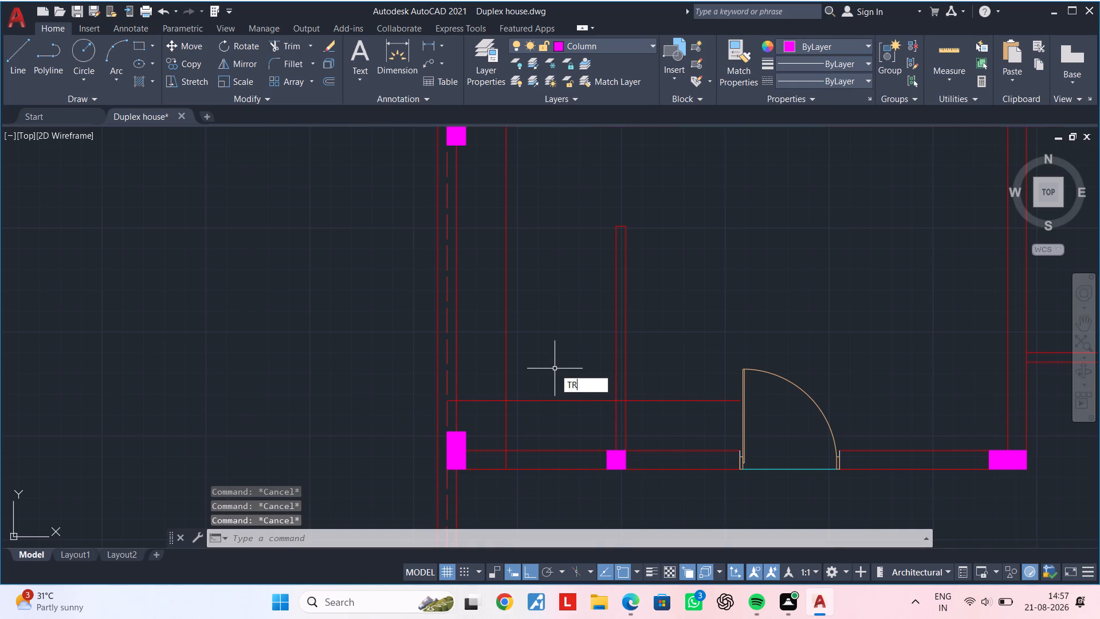
key("space")
left_click(506, 441)
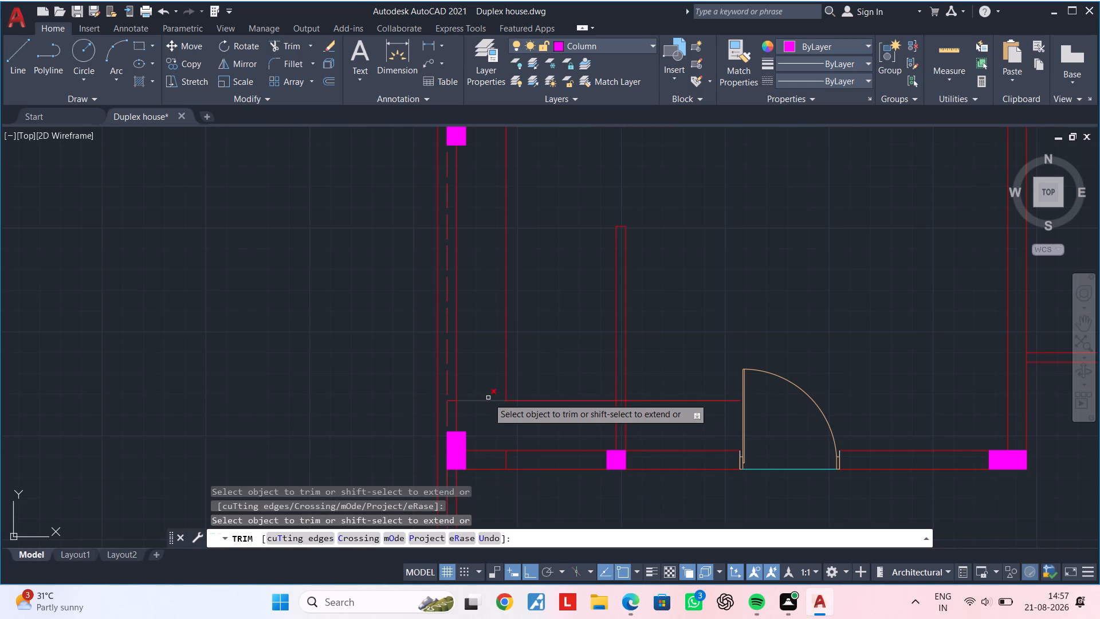
left_click(485, 401)
scroll(451, 401, "up", 4)
left_click(451, 402)
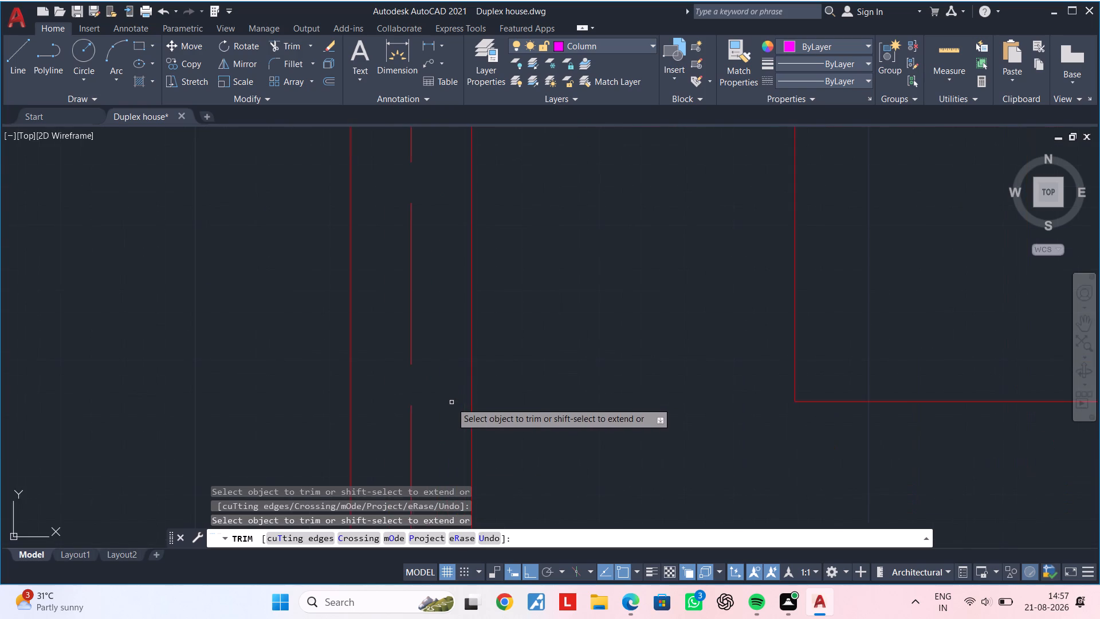
Trim the horizontal offset line to end at the short partition, removing the parts inside and east of it.
scroll(509, 414, "down", 5)
middle_click_drag(589, 431, 573, 372)
scroll(675, 374, "up", 4)
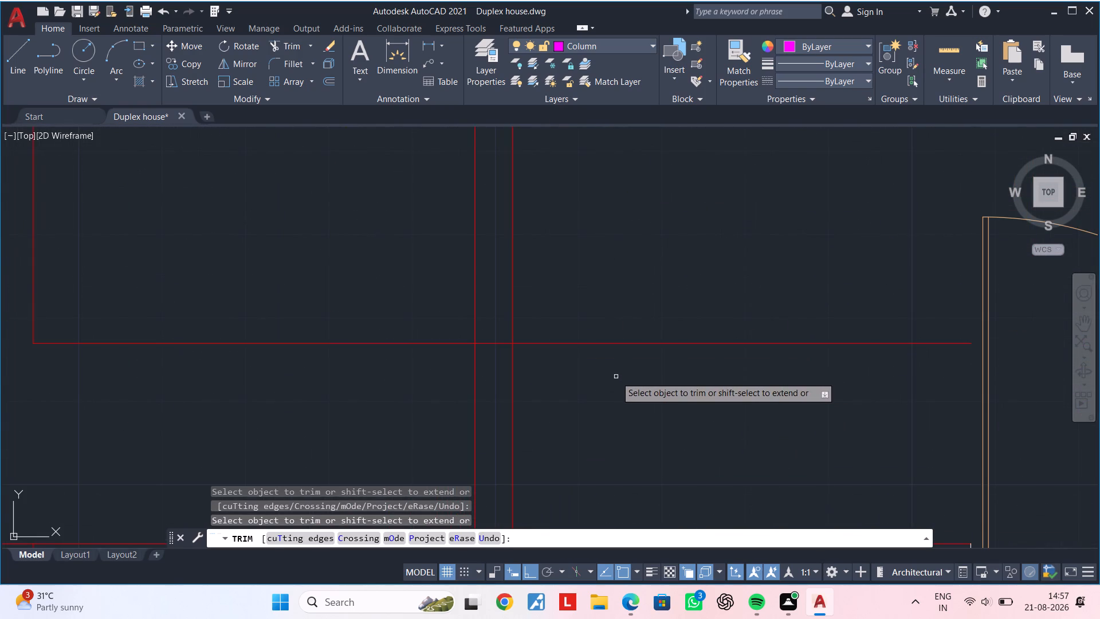
middle_click_drag(615, 377, 678, 375)
left_click(557, 343)
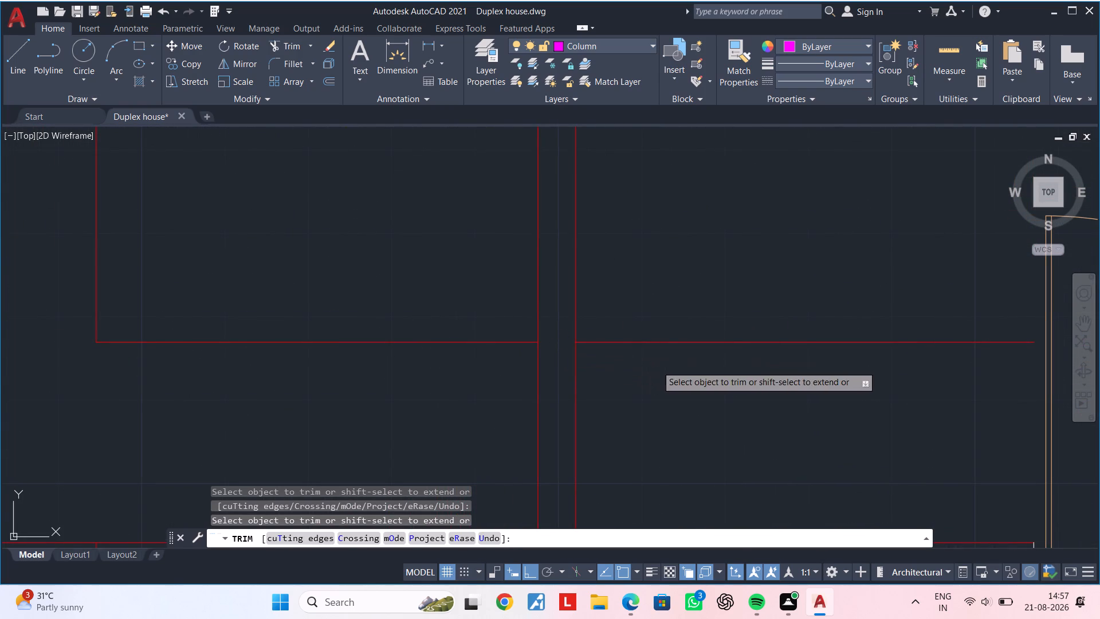
left_click(657, 366)
left_click(647, 318)
Trim away the leftover vertical stub between the two faces of the northwest room's south wall.
scroll(650, 323, "down", 3)
middle_click_drag(666, 338, 704, 296)
scroll(552, 347, "up", 2)
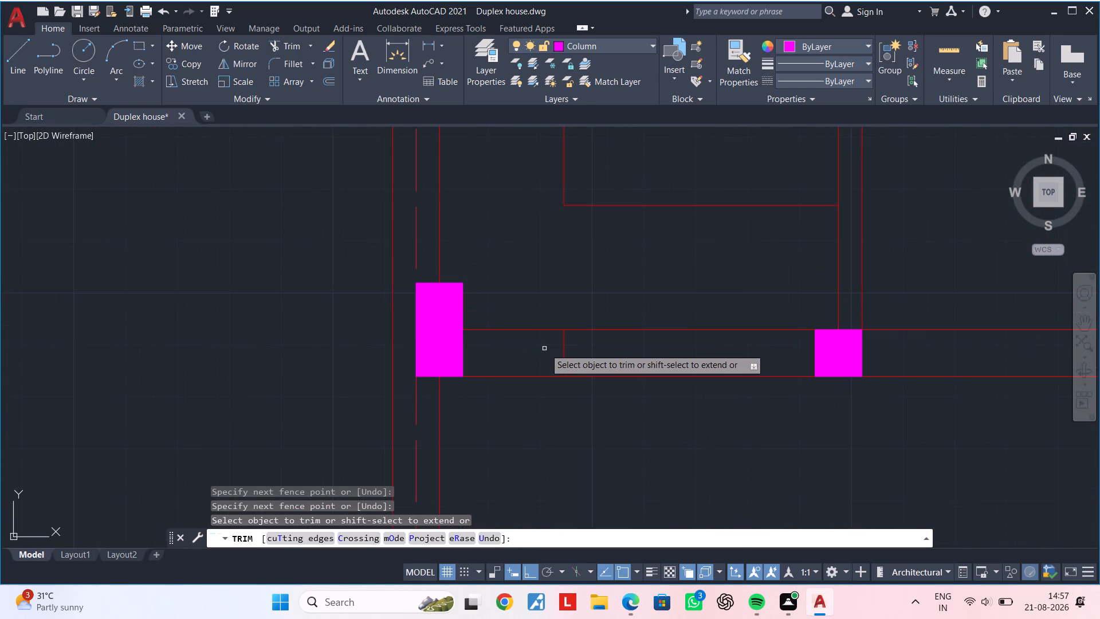
left_click(563, 348)
scroll(599, 326, "down", 3)
key("Escape")
key("Escape")
Trim the vertical offset line's upper end back to the north wall's inner face.
middle_click_drag(589, 292, 584, 379)
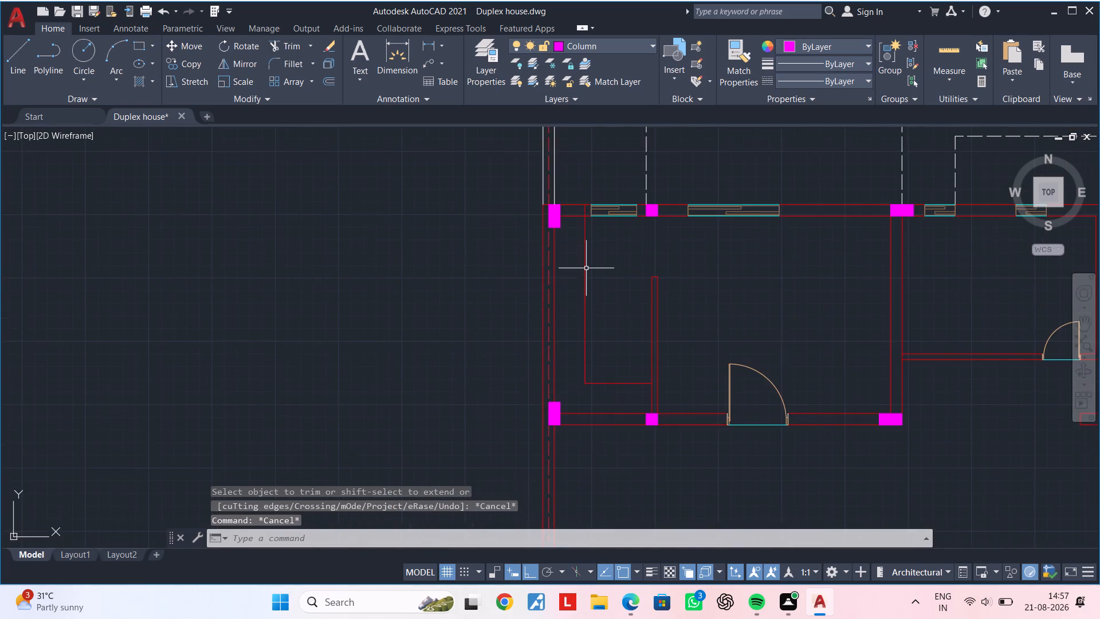
scroll(577, 245, "up", 3)
scroll(572, 263, "down", 3)
middle_click_drag(565, 276, 541, 306)
scroll(542, 269, "up", 3)
middle_click_drag(524, 274, 575, 268)
key("Escape")
middle_click_drag(559, 300, 517, 208)
key("Escape")
key("Escape")
key("Escape")
key("Escape")
key("Escape")
key("Escape")
key("Escape")
scroll(560, 233, "down", 1)
middle_click_drag(556, 241, 497, 292)
key("t")
key("r")
key("space")
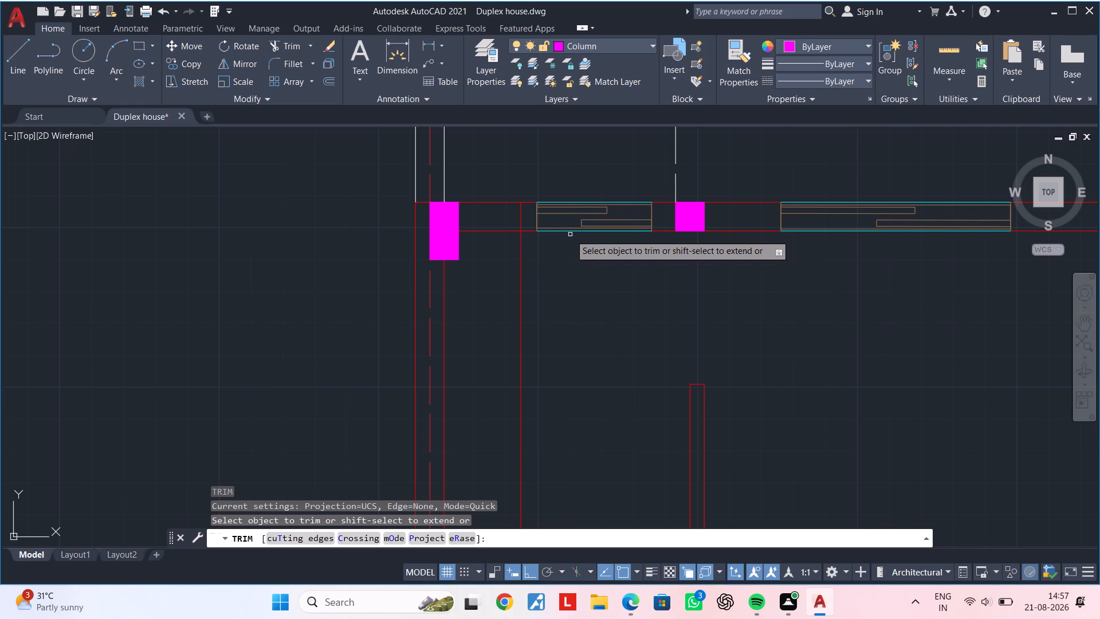
left_click(519, 219)
key("Escape")
key("Escape")
key("Escape")
key("Escape")
key("Escape")
key("Escape")
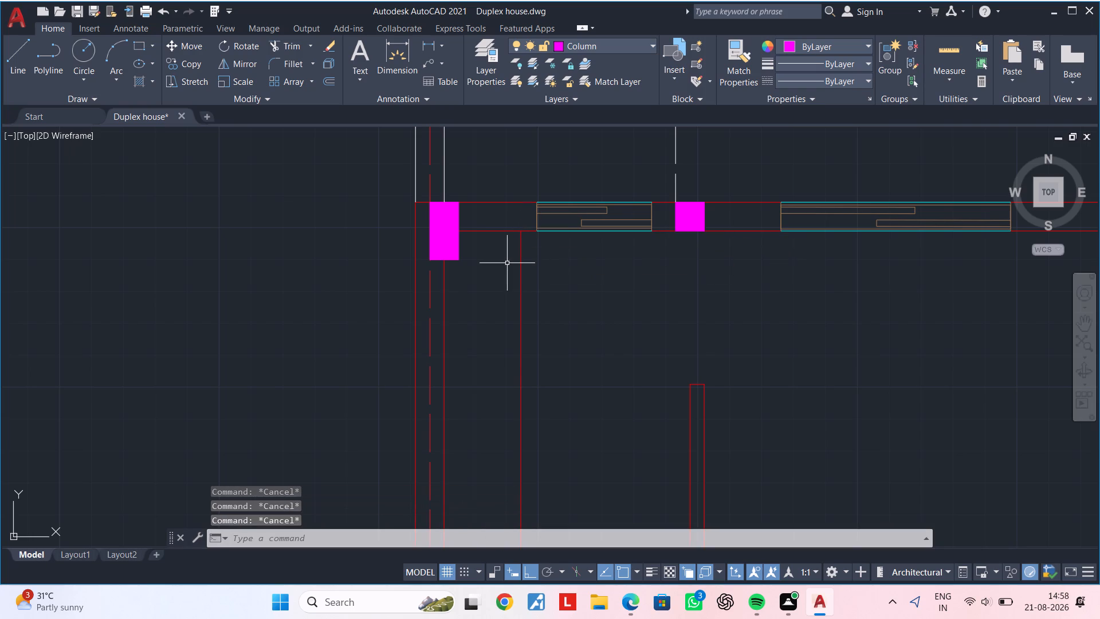
key("Escape")
Draw a vertical line midway along the 2' west strip, from the north wall's inner face to the south wall's inner face.
scroll(505, 265, "up", 3)
middle_click_drag(502, 271, 253, 335)
scroll(308, 292, "down", 3)
middle_click_drag(324, 292, 353, 218)
scroll(375, 211, "up", 2)
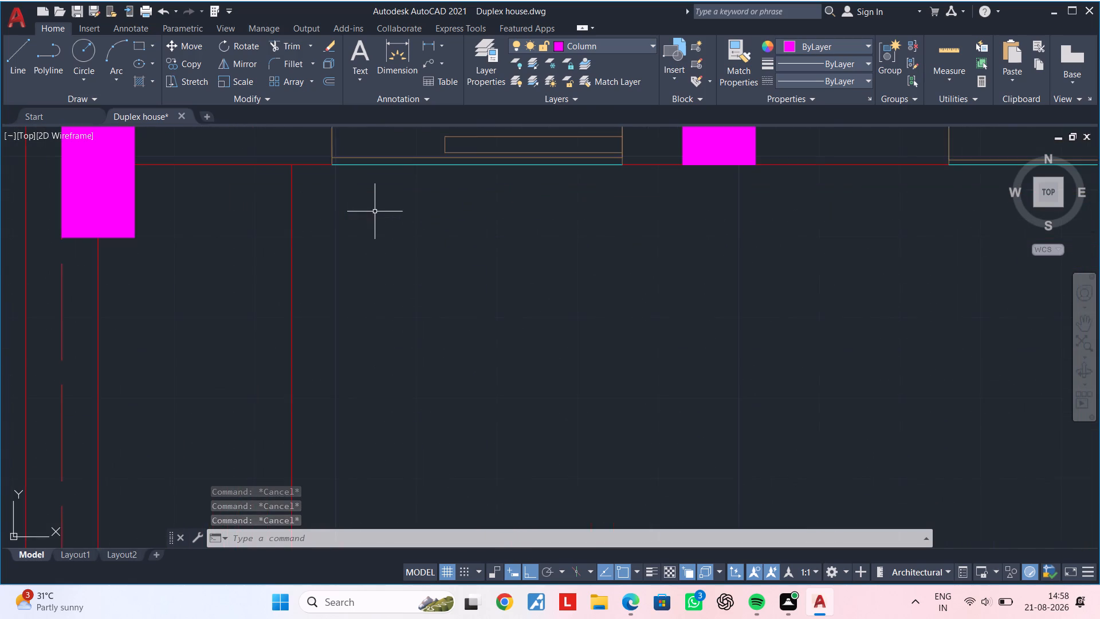
middle_click_drag(387, 236, 583, 208)
middle_click_drag(415, 219, 476, 214)
key("Escape")
key("Escape")
key("Escape")
key("Escape")
key("Escape")
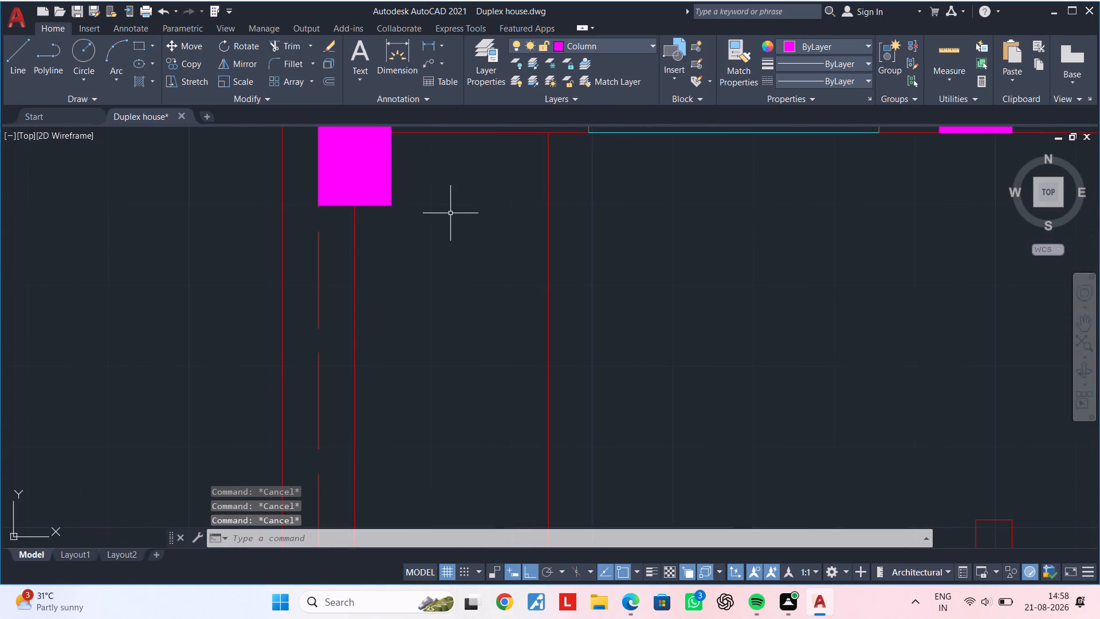
key("Escape")
key("Escape")
key("Escape")
scroll(450, 213, "down", 2)
middle_click_drag(450, 214, 449, 167)
key("Escape")
key("Escape")
key("l")
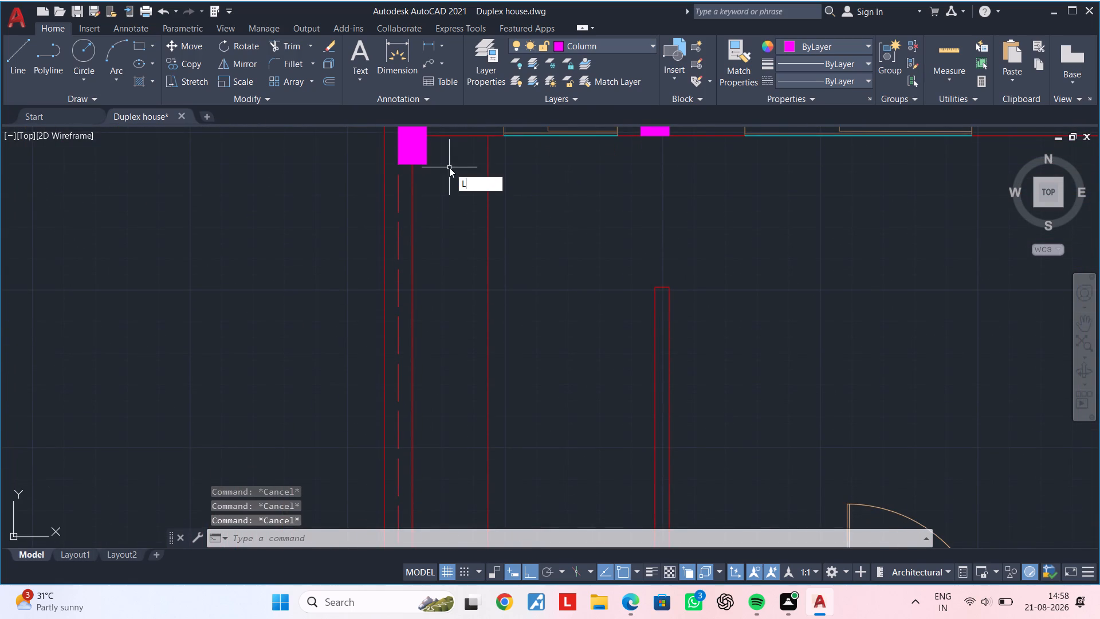
key("space")
left_click(452, 138)
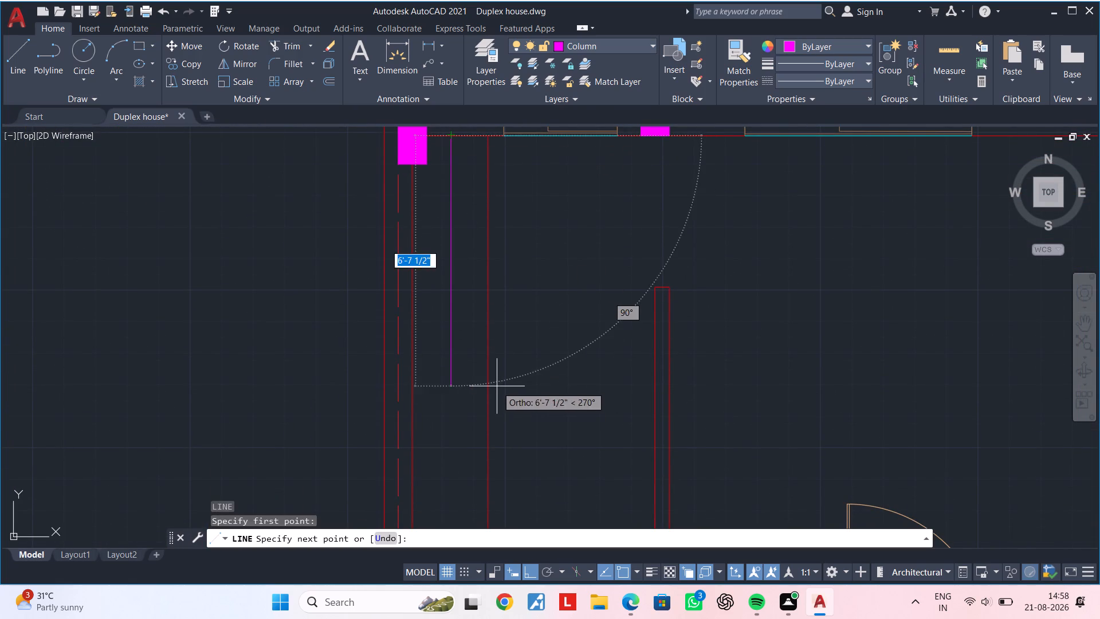
middle_click_drag(495, 386, 465, 203)
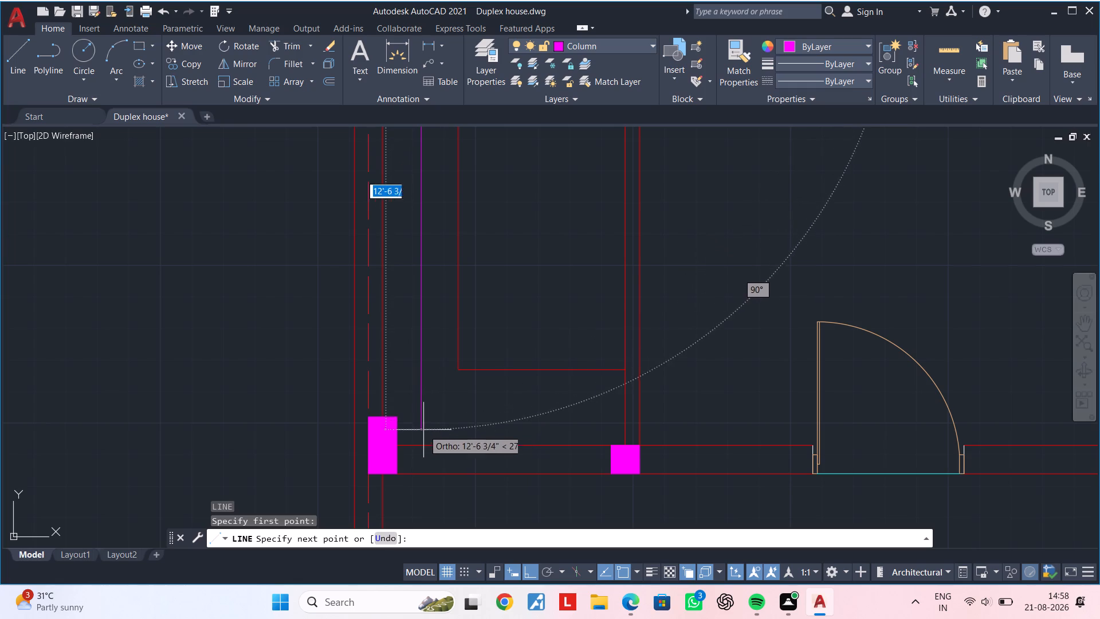
left_click(420, 444)
key("Escape")
key("Escape")
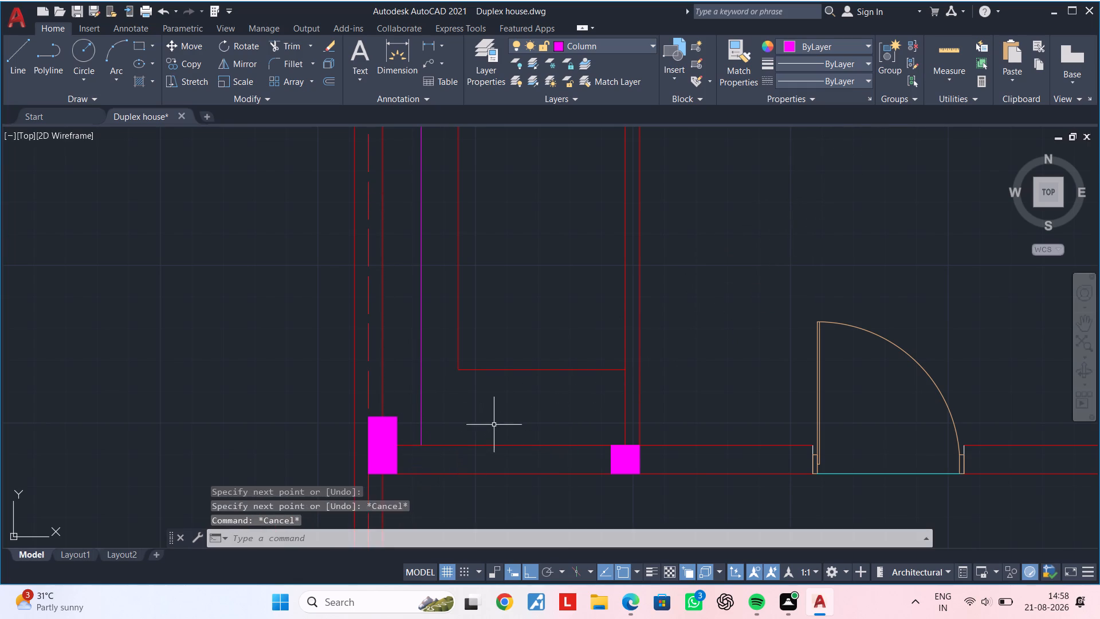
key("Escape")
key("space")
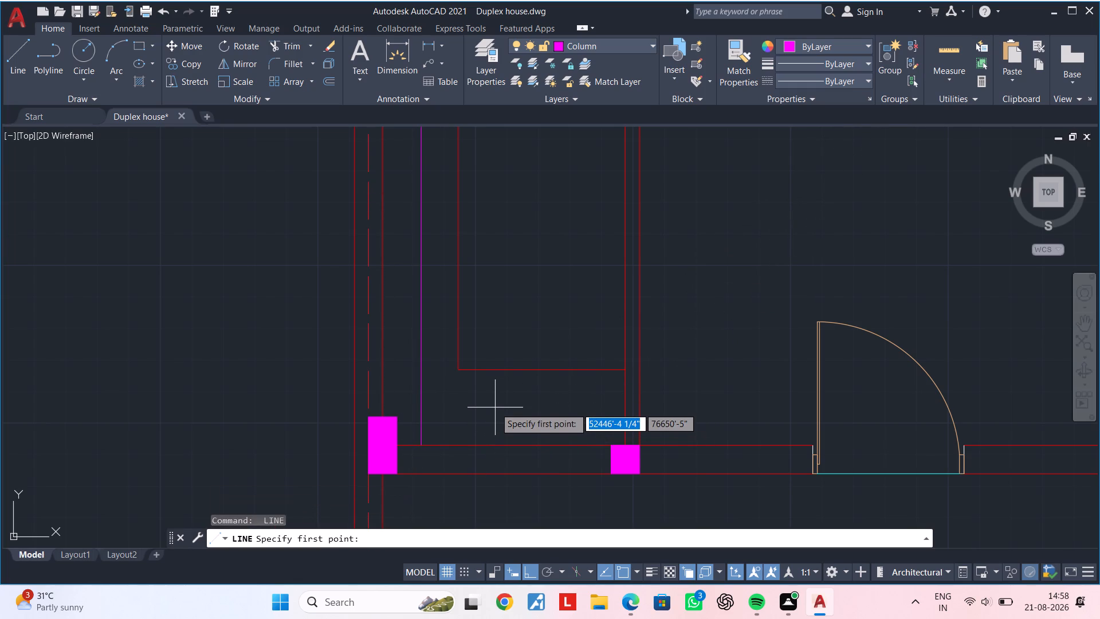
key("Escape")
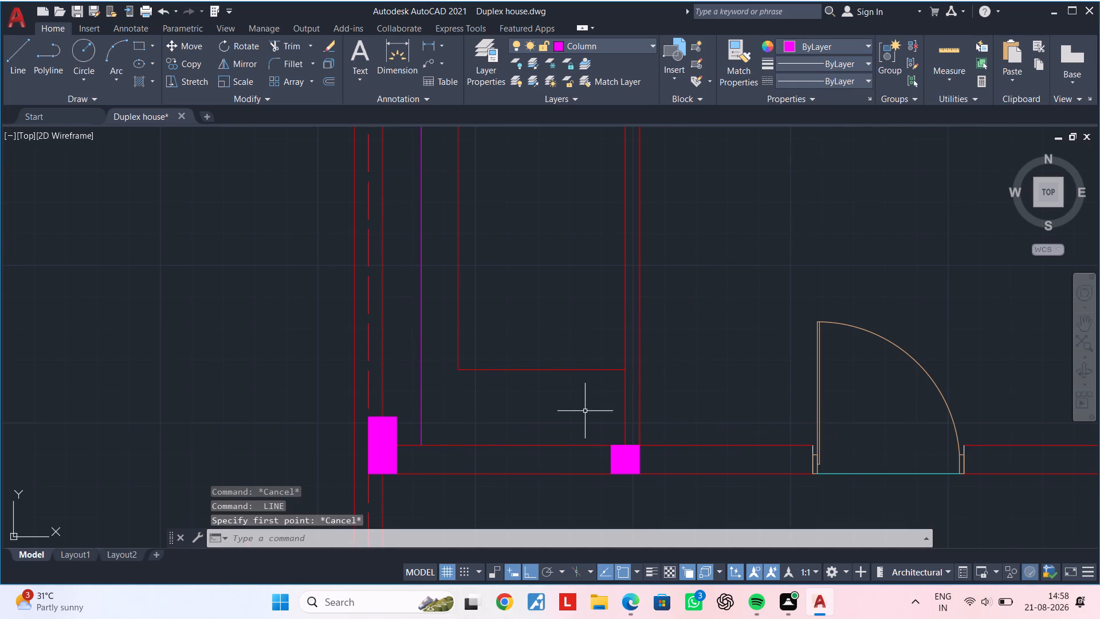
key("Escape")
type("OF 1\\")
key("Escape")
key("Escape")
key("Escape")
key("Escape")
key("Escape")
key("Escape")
Offset the inner face of the northwest room's south wall 1' north into the 2' strip.
type("OF 1'")
key("Return")
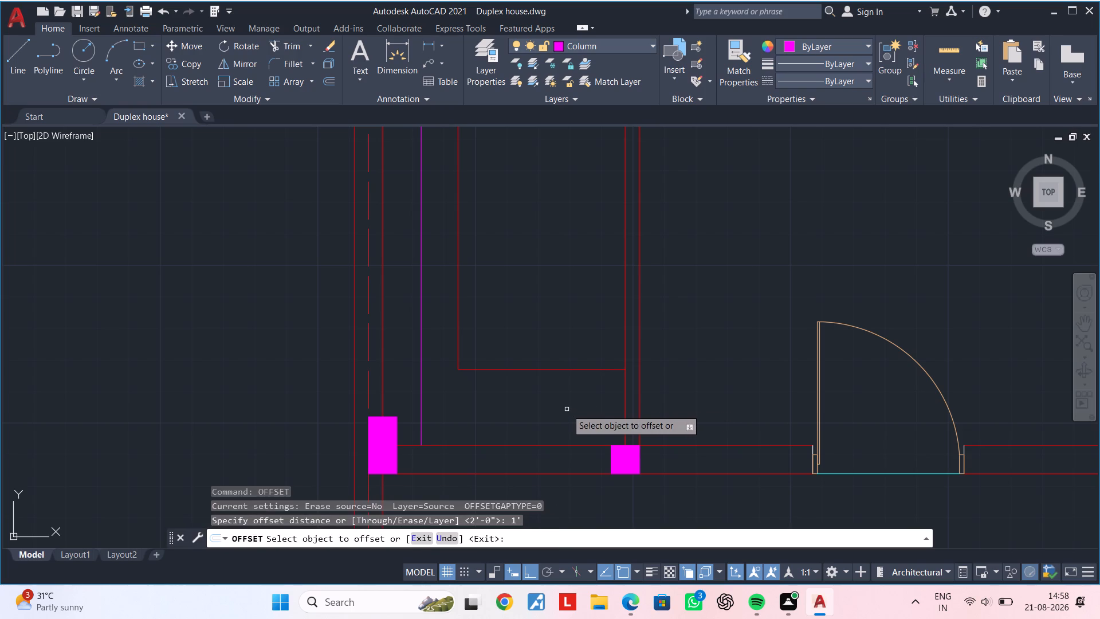
left_click(560, 444)
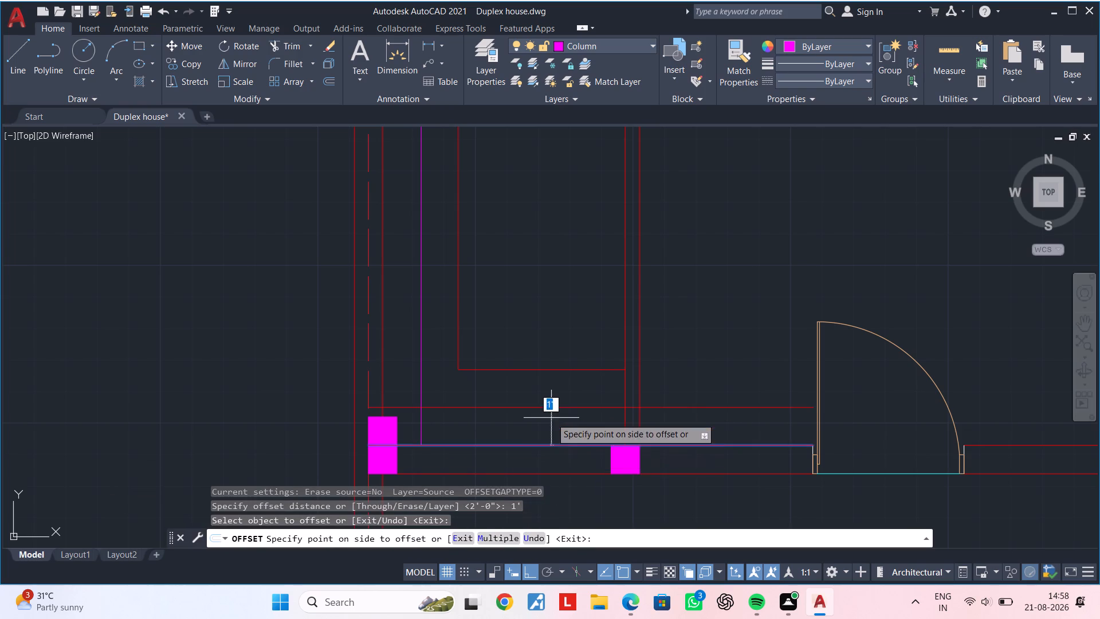
left_click(551, 416)
key("Escape")
key("Escape")
key("Escape")
key("Escape")
Trim the strip's two centre lines to meet at their southwest corner, and cut the horizontal one out of the short partition.
type("TR")
key("space")
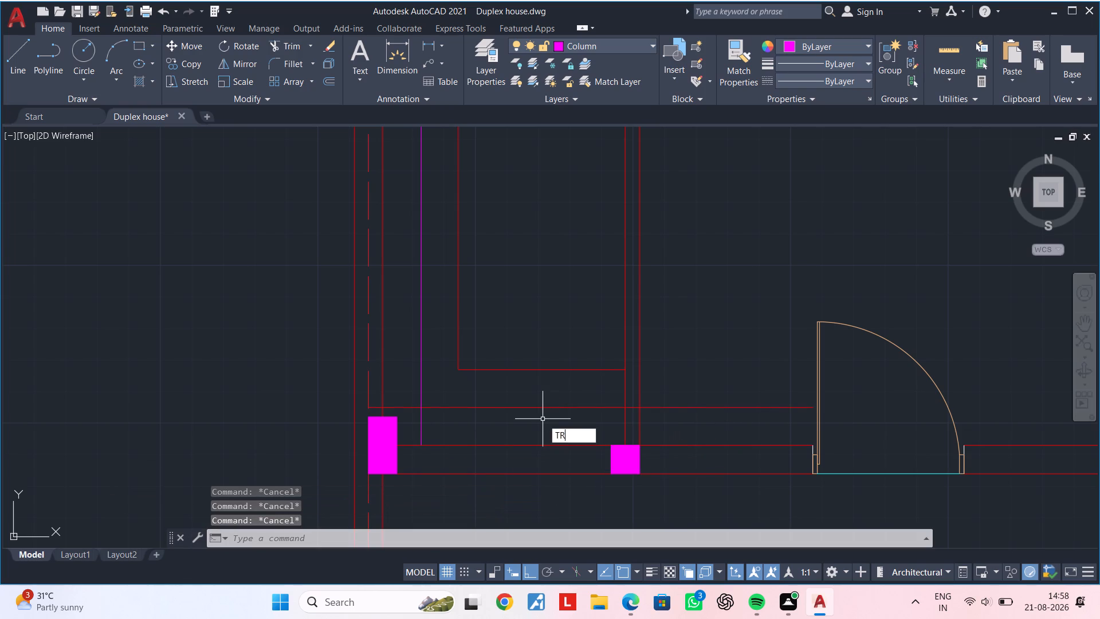
left_click(421, 428)
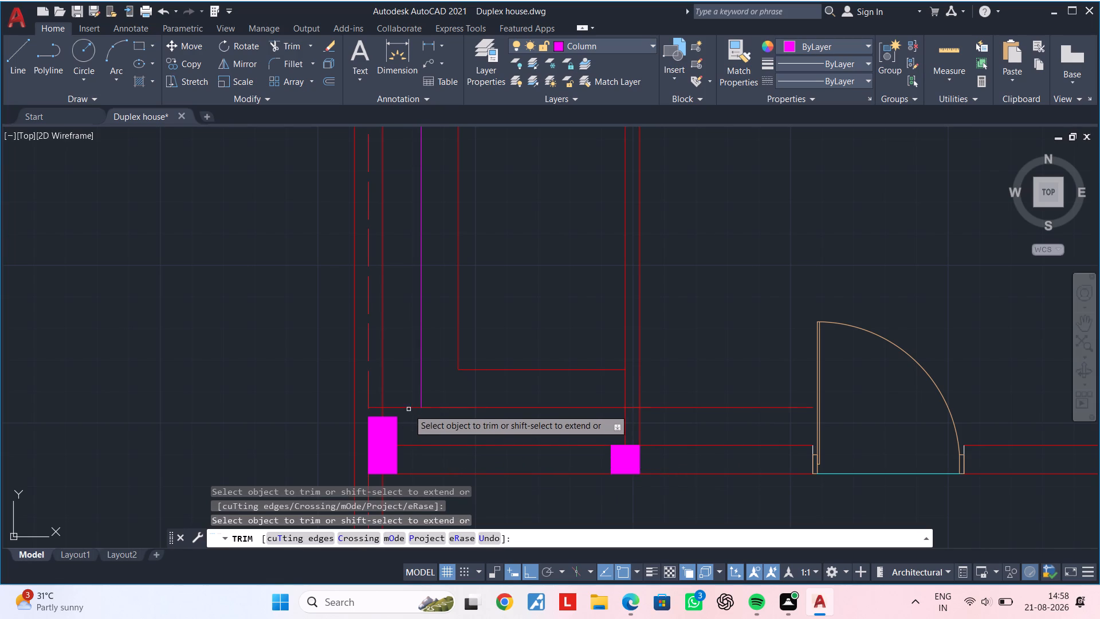
left_click(407, 406)
scroll(376, 408, "up", 2)
left_click(376, 408)
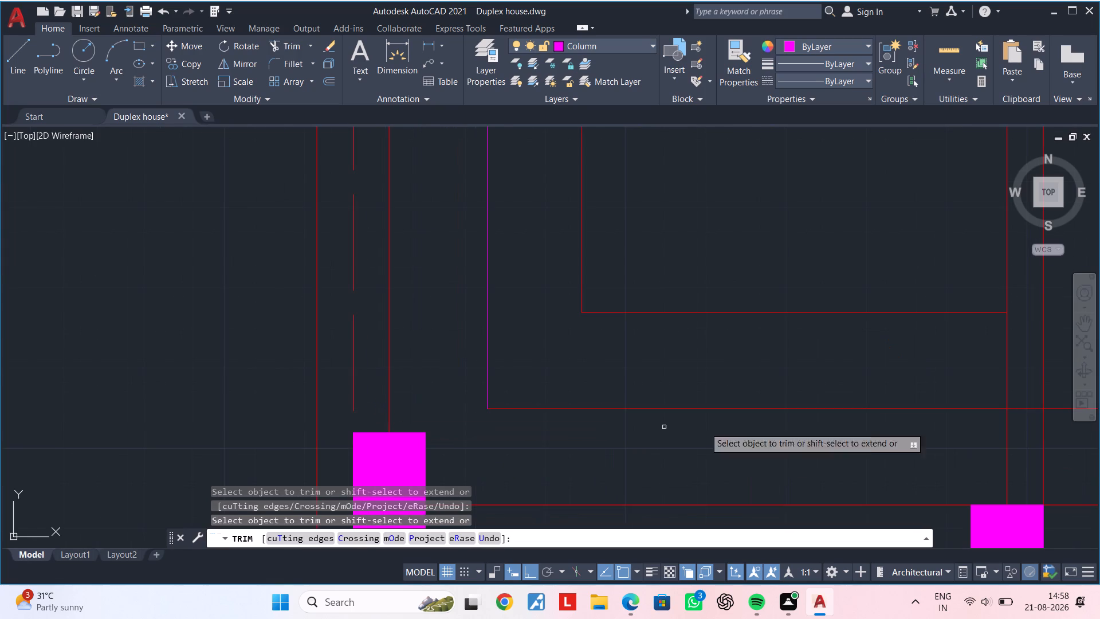
scroll(886, 436, "down", 2)
middle_click_drag(877, 440, 664, 440)
scroll(737, 425, "up", 2)
left_click(712, 426)
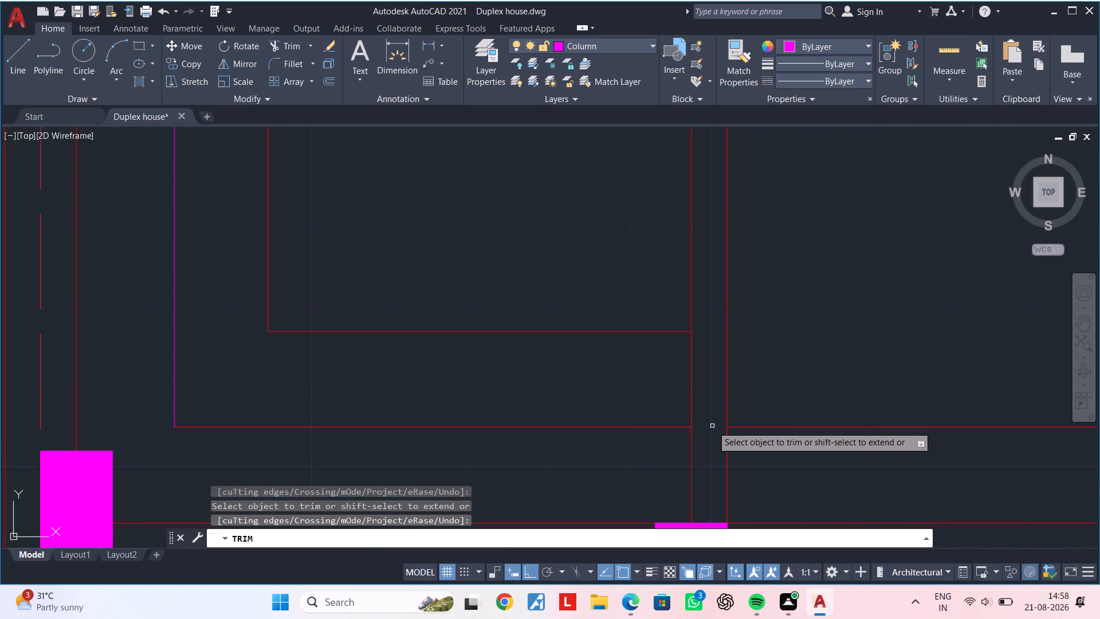
key("Escape")
Delete the leftover piece of the horizontal centre line east of the short partition.
left_click_drag(819, 448, 817, 442)
left_click(774, 395)
key("End")
key("Delete")
scroll(777, 420, "down", 1)
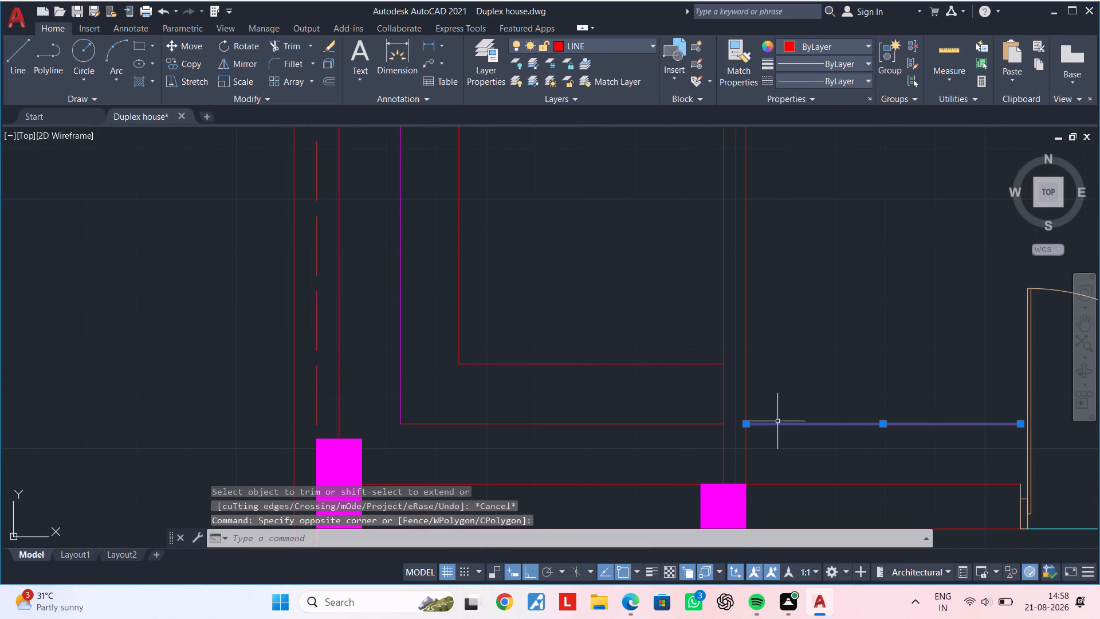
key("Delete")
Examine the L-shaped strip and its centre lines along the northwest room's west and south walls.
scroll(783, 442, "down", 2)
middle_click_drag(781, 449, 683, 471)
middle_click_drag(610, 447, 714, 443)
scroll(633, 410, "up", 1)
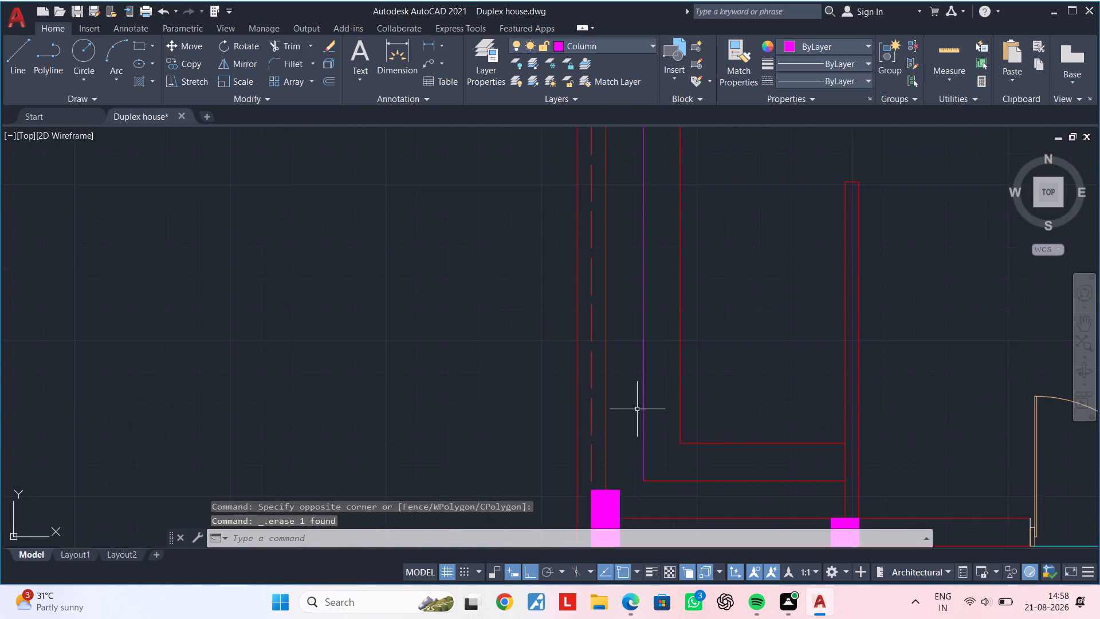
scroll(653, 414, "down", 2)
middle_click_drag(653, 414, 576, 356)
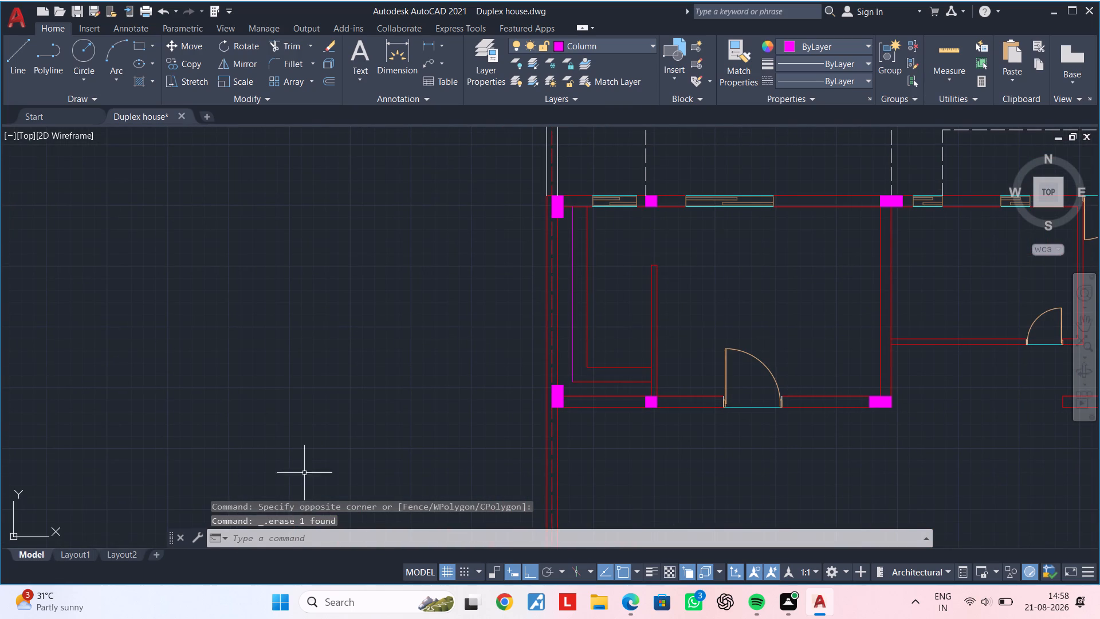
scroll(571, 228, "up", 3)
middle_click_drag(564, 271, 518, 335)
scroll(528, 293, "down", 1)
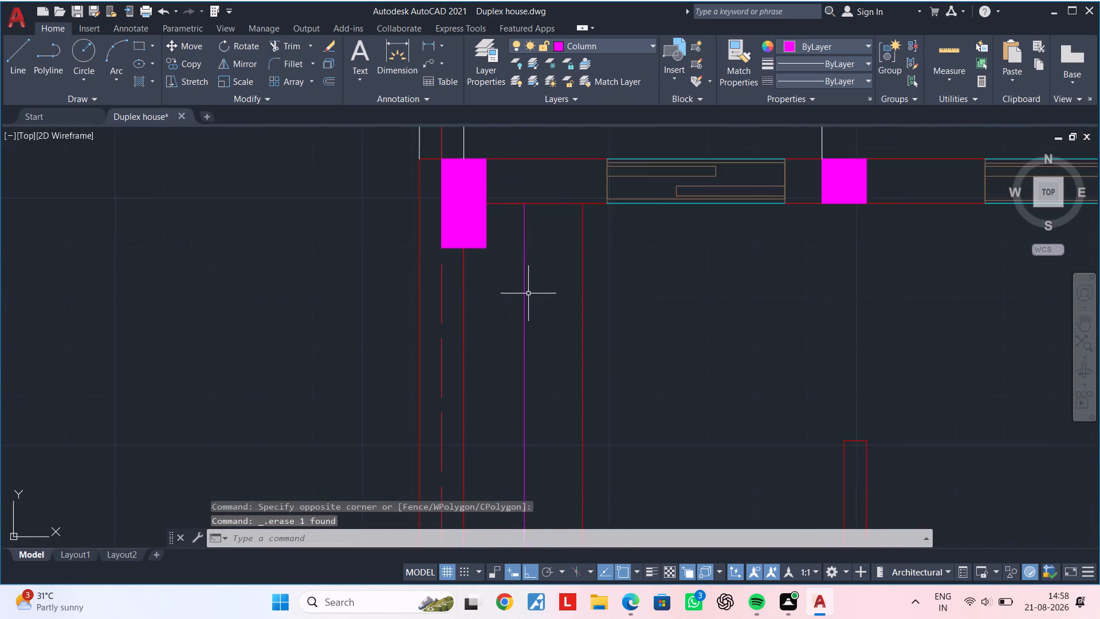
middle_click_drag(528, 293, 458, 183)
scroll(489, 249, "down", 1)
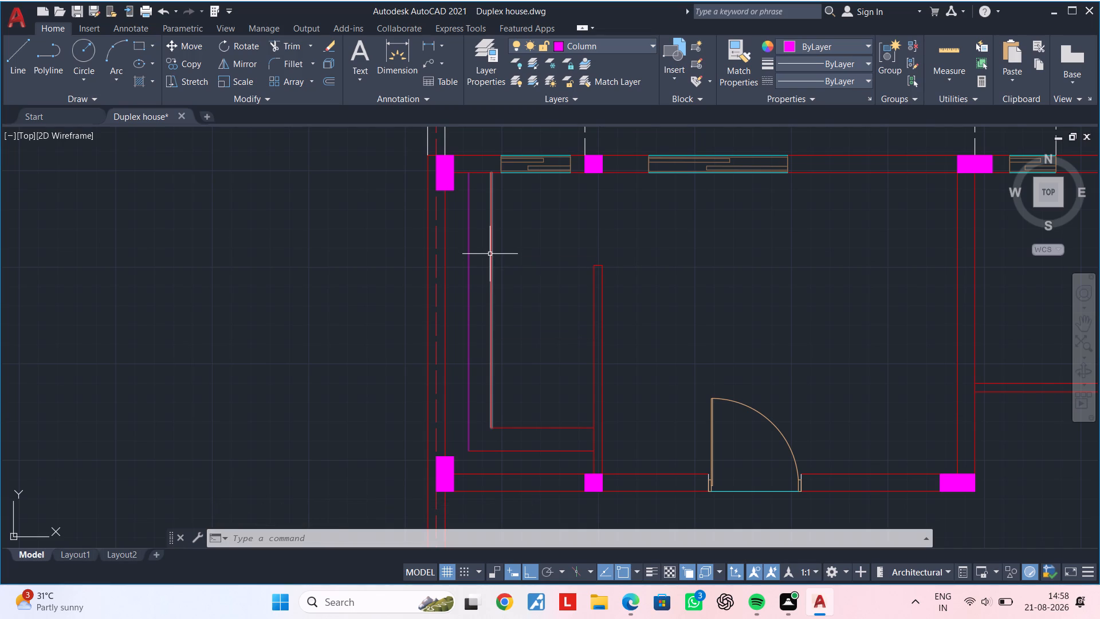
key("Escape")
key("Escape")
key("Escape")
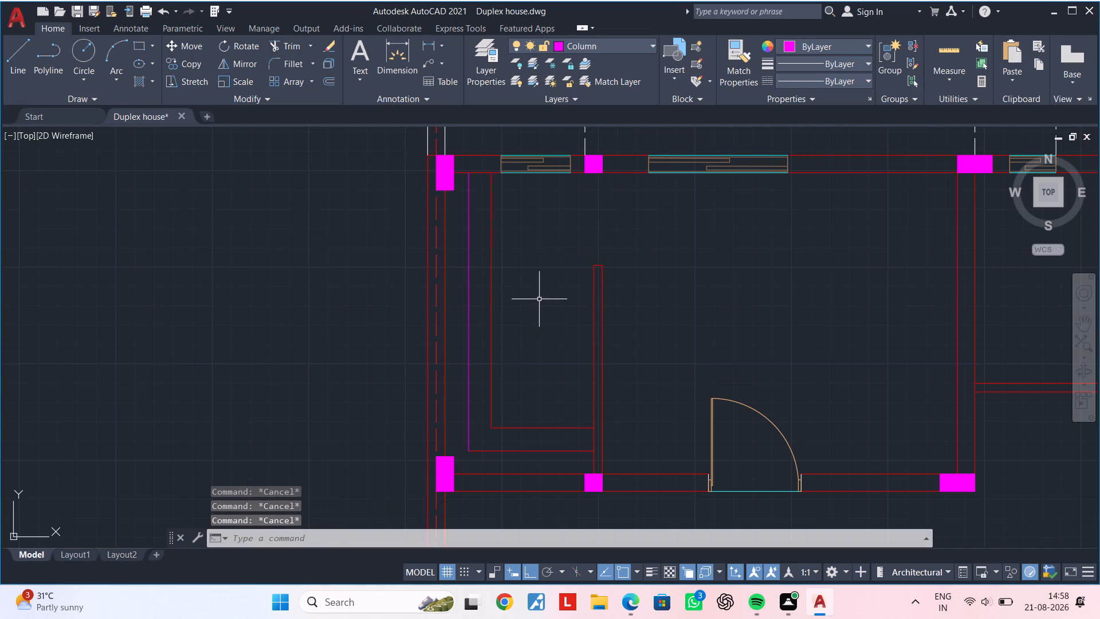
middle_click_drag(539, 299, 540, 329)
key("Escape")
scroll(474, 253, "up", 2)
middle_click_drag(476, 264, 483, 328)
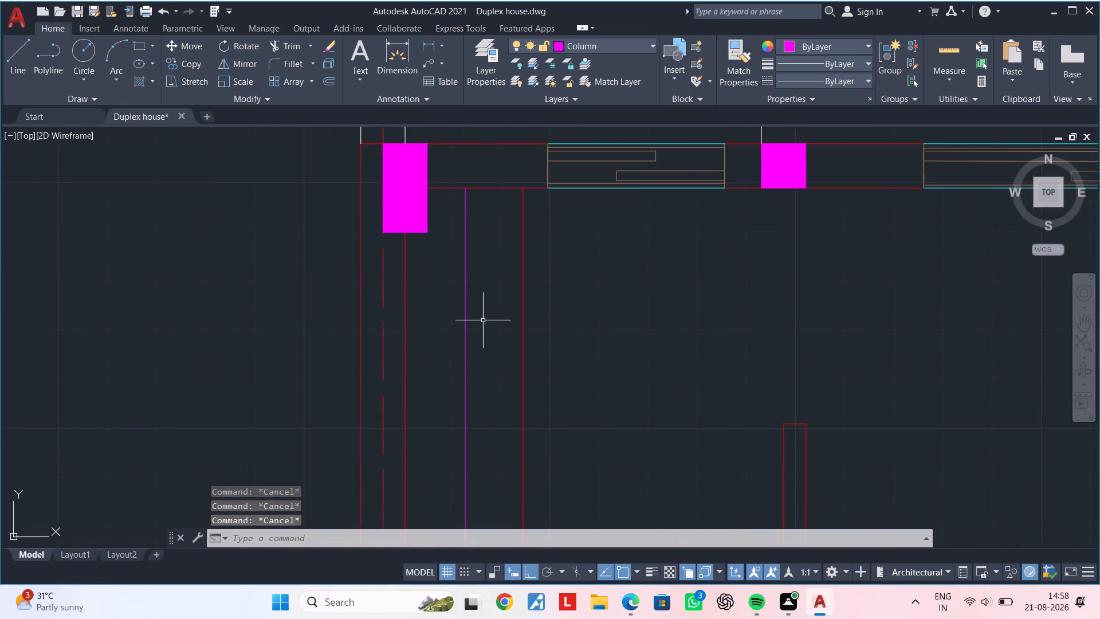
Change the colour of the strip's vertical and horizontal centre lines to a very pale pink.
scroll(483, 320, "down", 1)
middle_click_drag(483, 320, 505, 293)
left_click(494, 302)
scroll(583, 317, "down", 2)
middle_click_drag(580, 307, 578, 199)
scroll(560, 328, "up", 2)
left_click(551, 356)
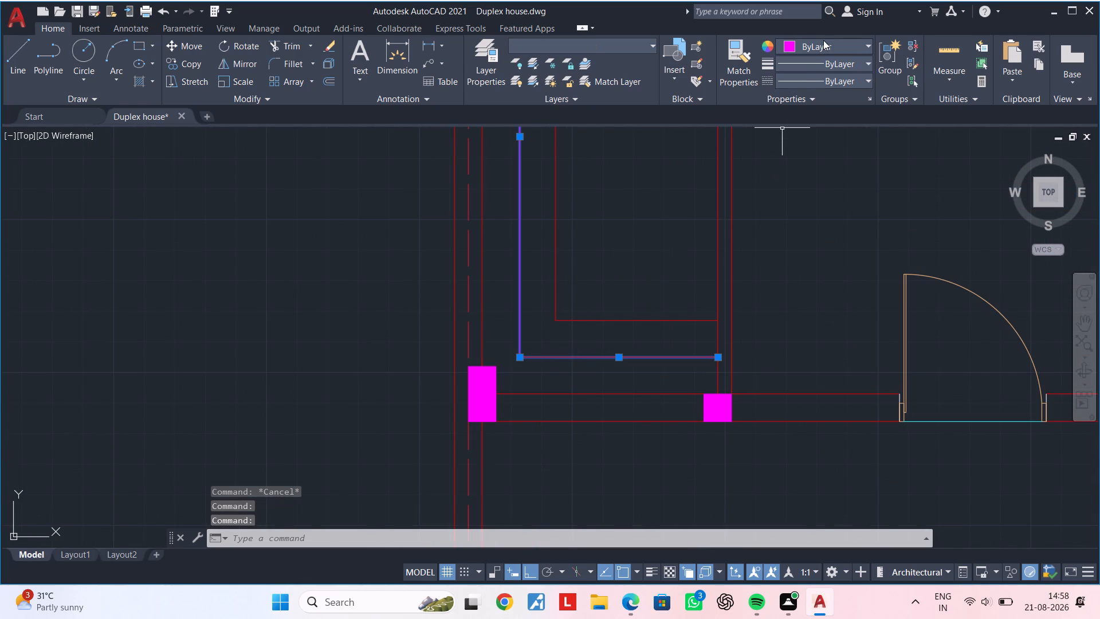
double_click(823, 42)
left_click(848, 44)
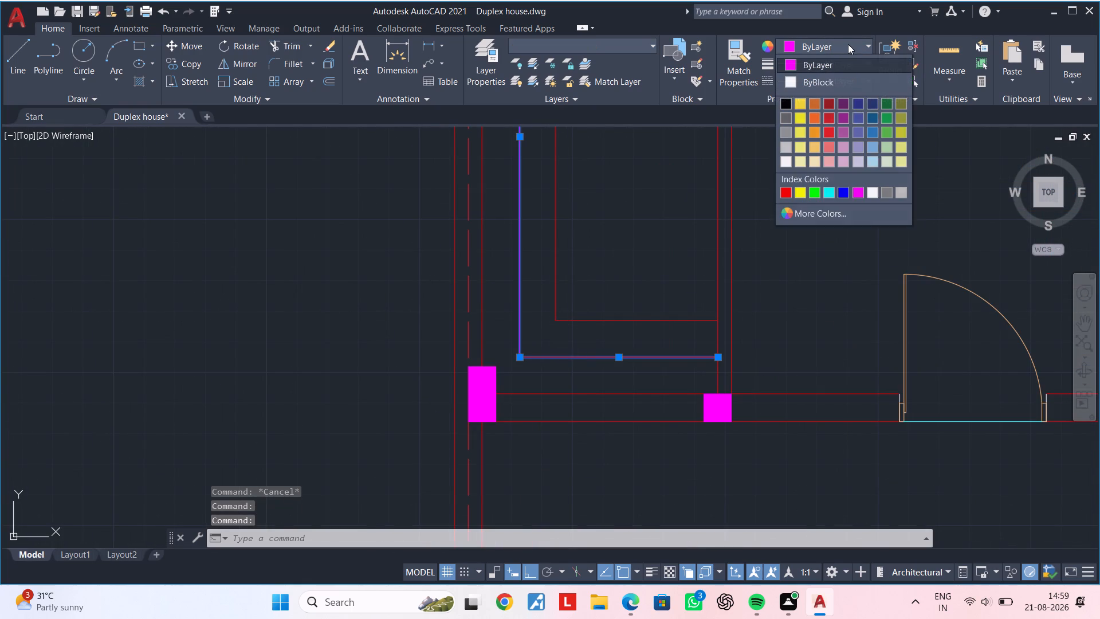
left_click(842, 166)
key("Escape")
key("Escape")
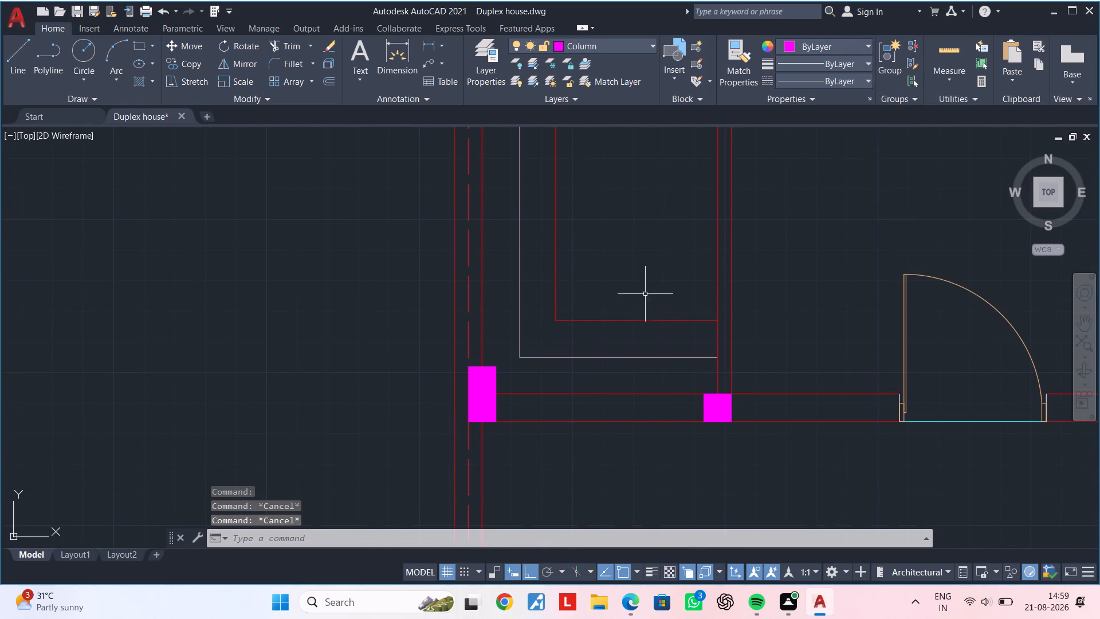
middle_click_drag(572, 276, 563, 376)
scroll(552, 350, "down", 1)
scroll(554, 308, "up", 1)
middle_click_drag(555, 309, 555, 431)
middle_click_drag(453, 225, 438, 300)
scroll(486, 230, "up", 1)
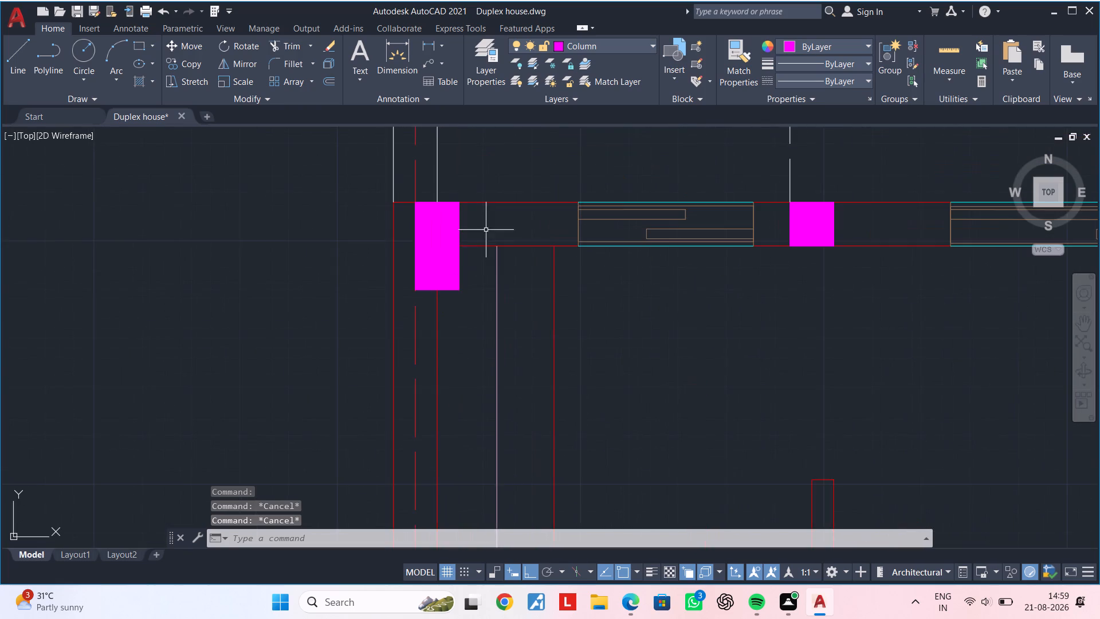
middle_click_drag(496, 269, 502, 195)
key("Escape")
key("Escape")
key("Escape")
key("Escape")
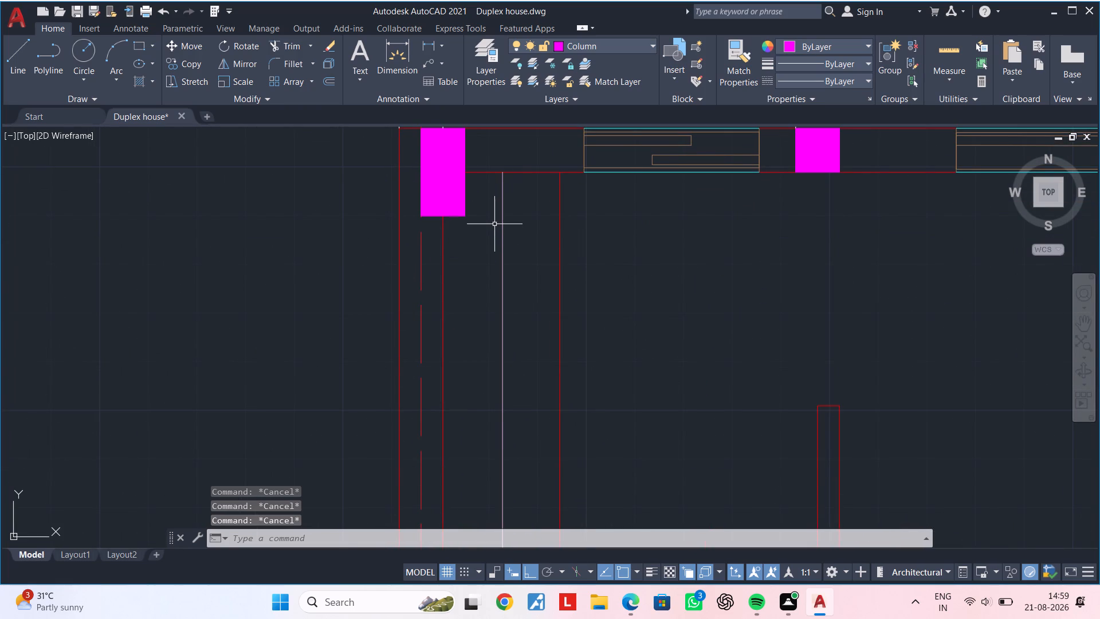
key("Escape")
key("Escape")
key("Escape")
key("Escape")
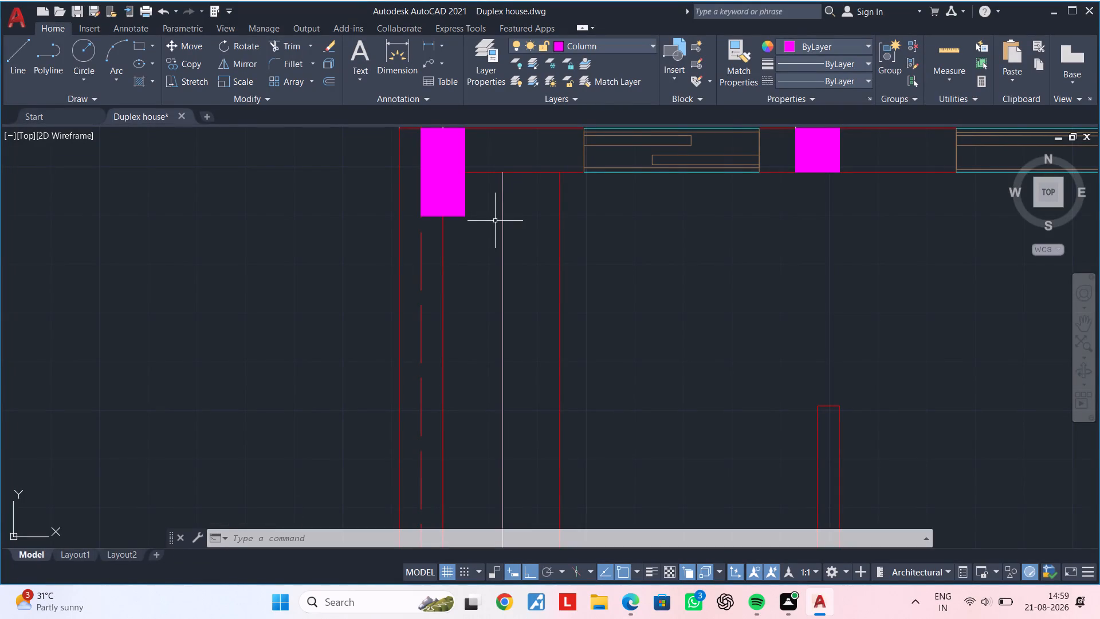
Draw a horizontal line about 1'-6 3/4" long in the open area east of the west strip, below the window.
key("l")
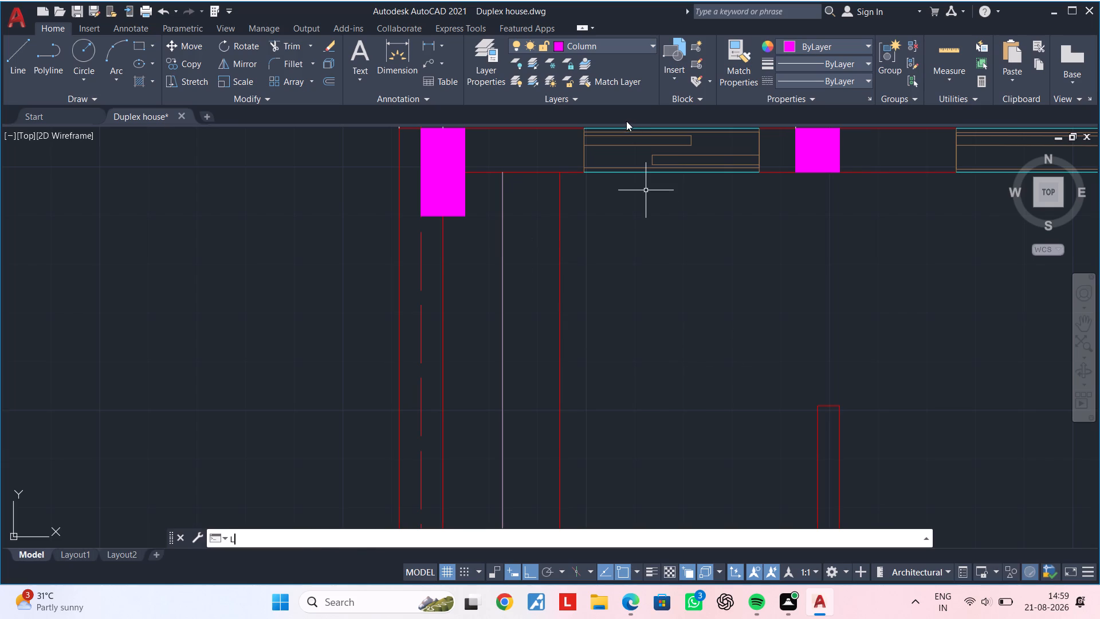
key("space")
left_click(610, 244)
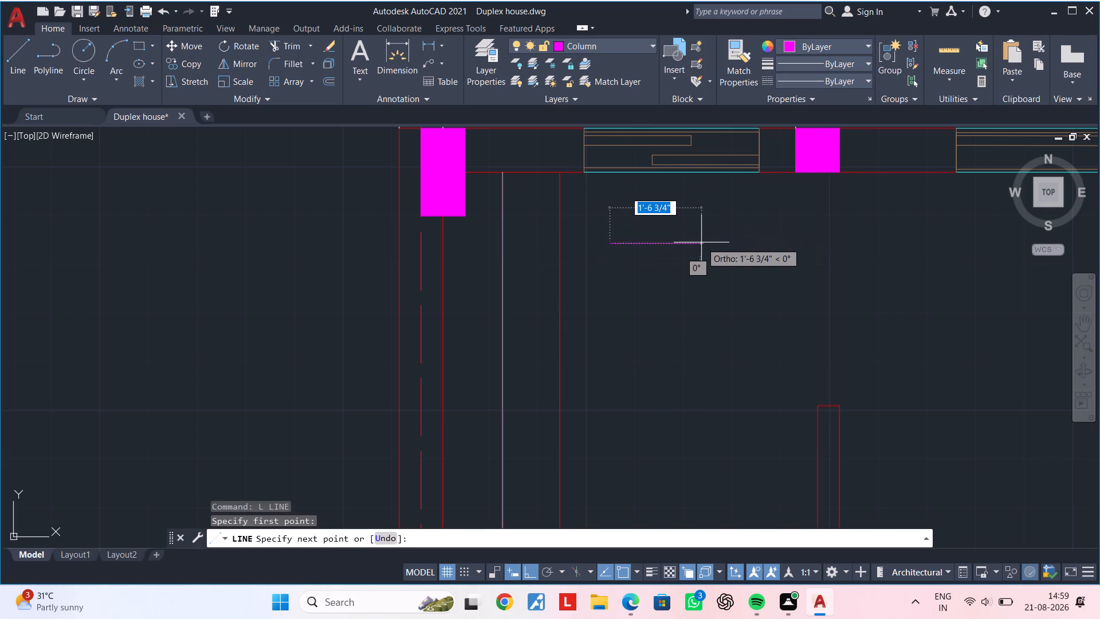
left_click(701, 242)
key("Escape")
key("Escape")
Make layer 0 the current layer.
left_click(631, 49)
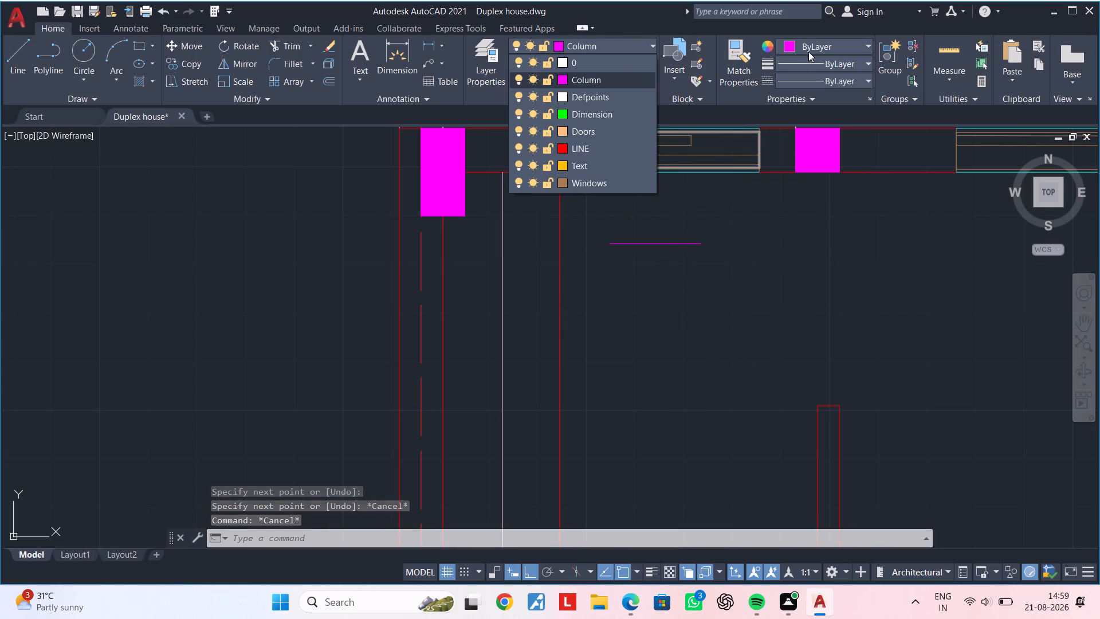
key("Escape")
left_click(612, 48)
left_click(609, 60)
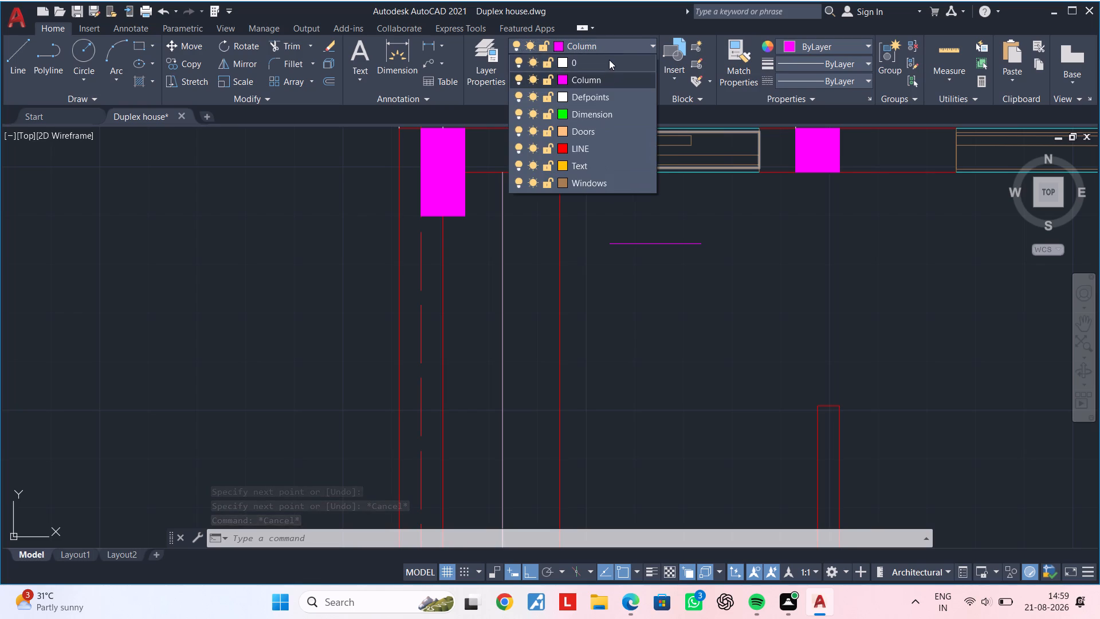
key("Escape")
key("Escape")
key("Escape")
Draw a vertical line about 4" long upward from the midpoint of the short horizontal line.
middle_click_drag(631, 255, 598, 256)
key("Escape")
key("Escape")
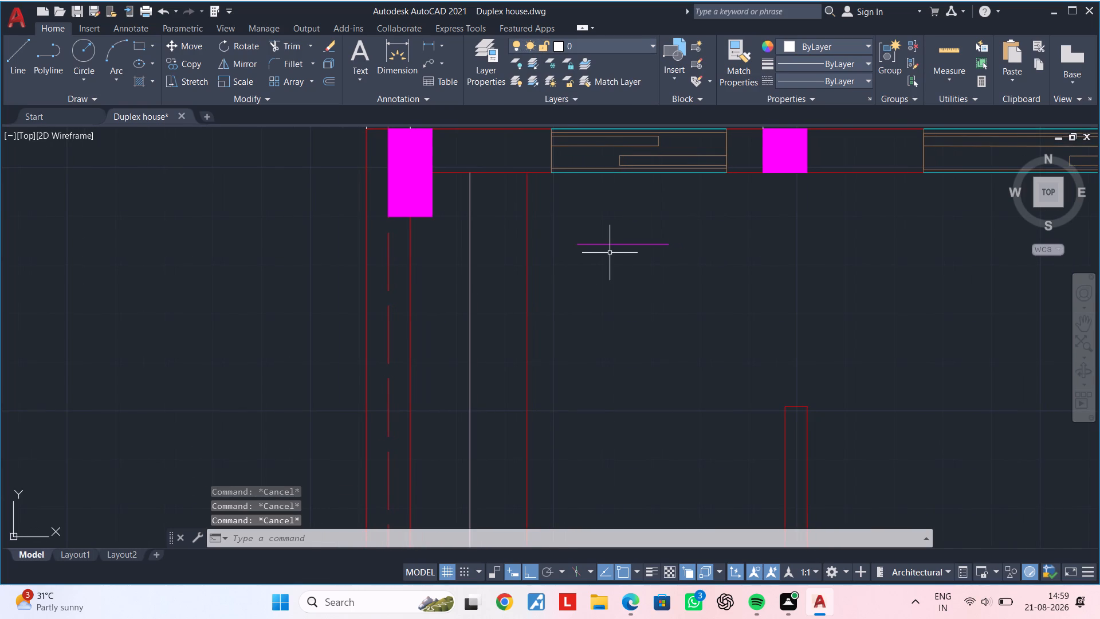
key("Escape")
key("Escape")
key("Escape")
key("Escape")
type("L")
key("space")
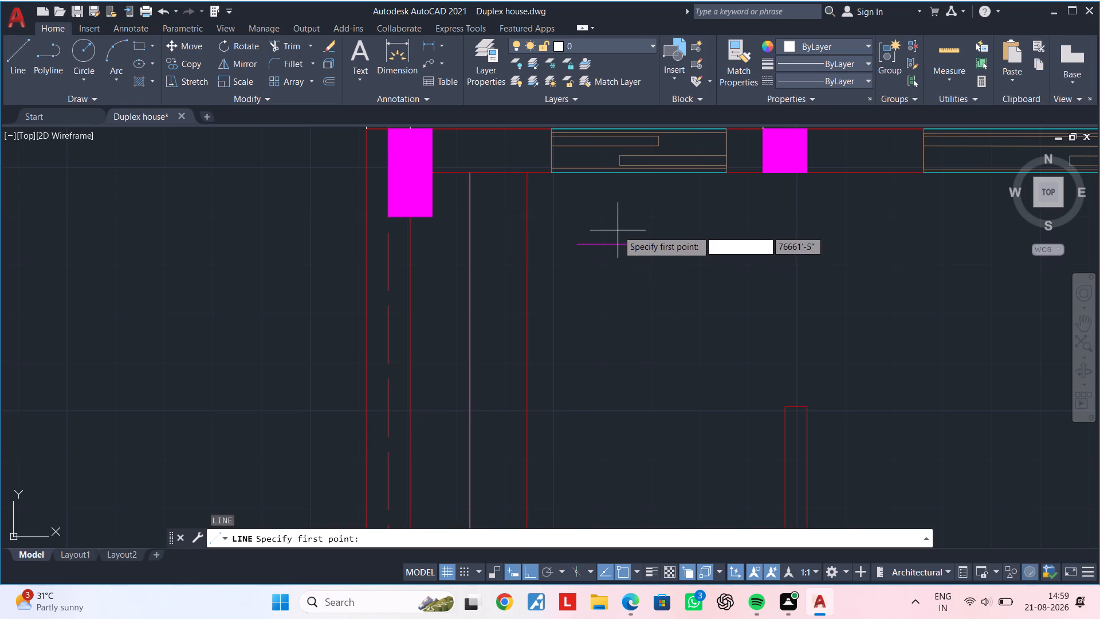
left_click(622, 242)
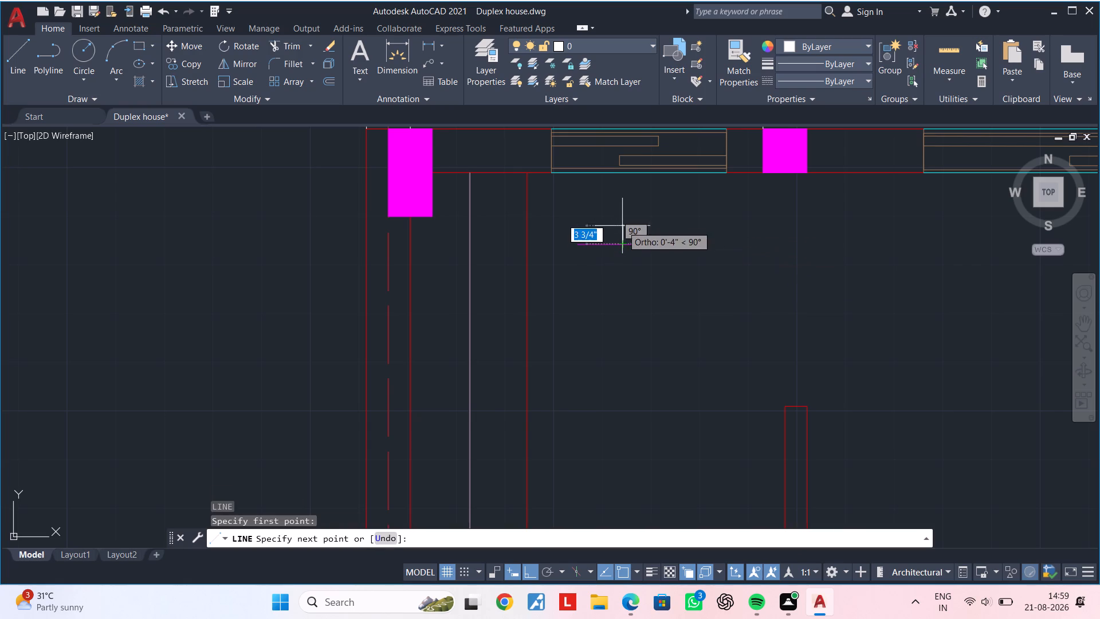
left_click(622, 226)
key("Escape")
key("Escape")
key("Escape")
Offset the short horizontal line 2" to the north.
scroll(630, 259, "up", 3)
middle_click_drag(615, 286, 606, 362)
key("Escape")
scroll(606, 349, "down", 2)
middle_click_drag(606, 349, 594, 377)
key("Escape")
key("Escape")
type("OF 2\"")
key("Return")
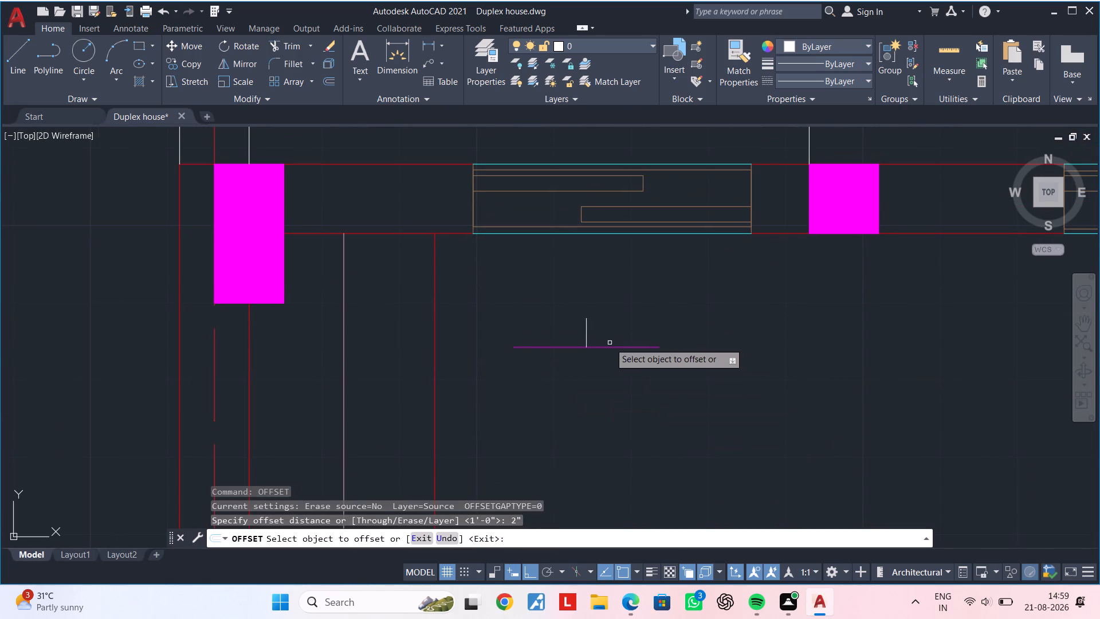
left_click(605, 347)
left_click(600, 321)
key("Escape")
key("Escape")
key("Escape")
Draw a short vertical line between the two horizontal lines, west of the midpoint line.
scroll(581, 346, "up", 2)
middle_click_drag(577, 356, 562, 362)
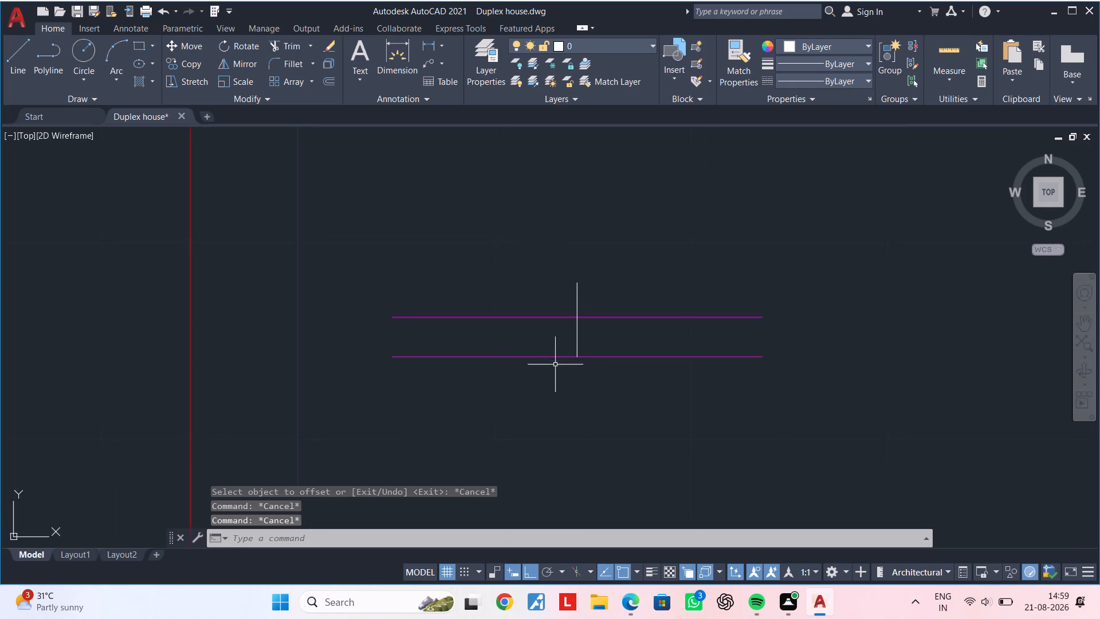
middle_click_drag(563, 362, 582, 359)
key("Escape")
key("Escape")
key("Escape")
key("l")
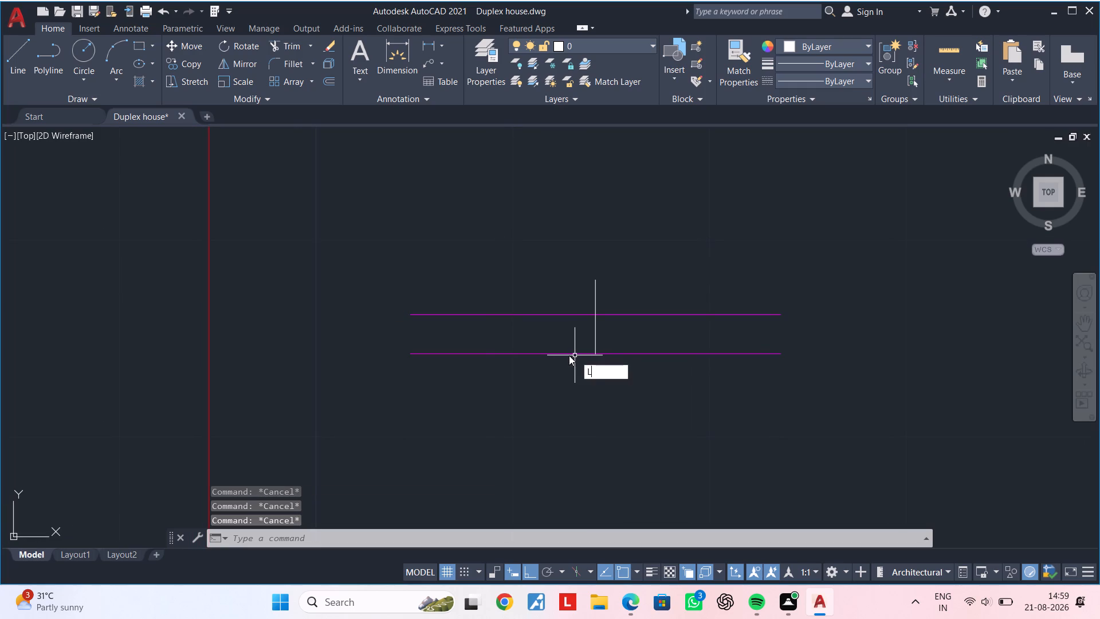
key("space")
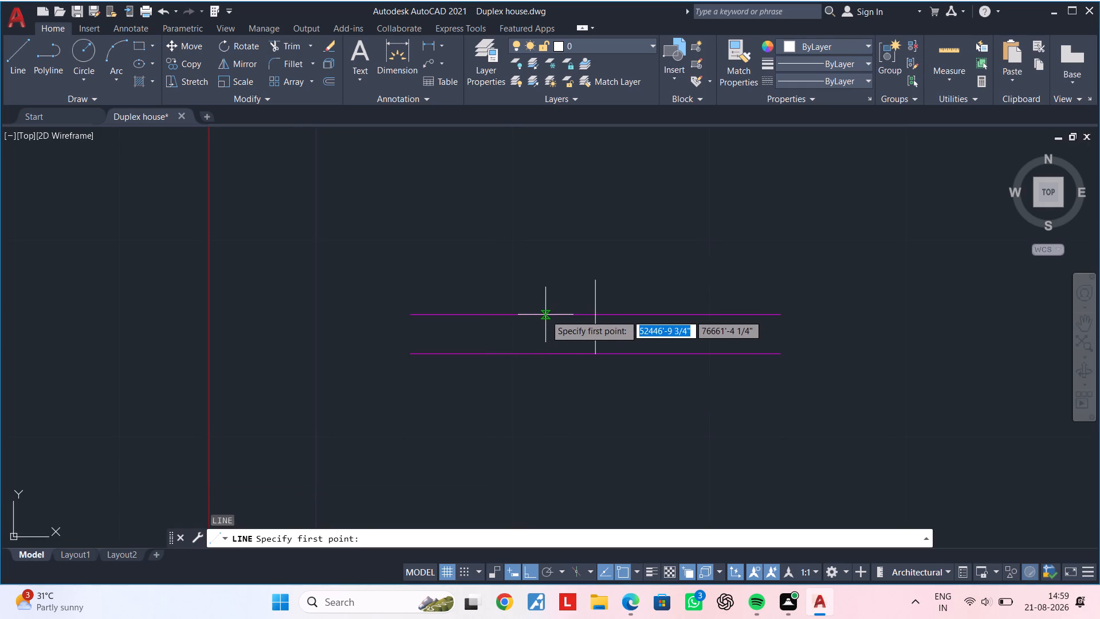
left_click(545, 315)
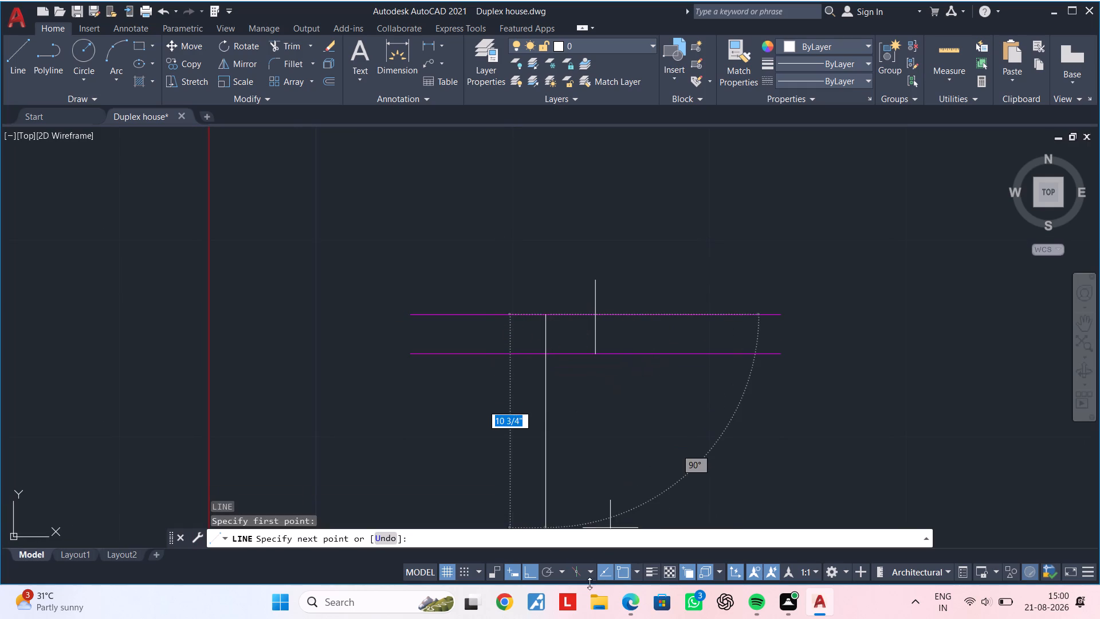
left_click(543, 351)
key("Escape")
key("Escape")
key("Escape")
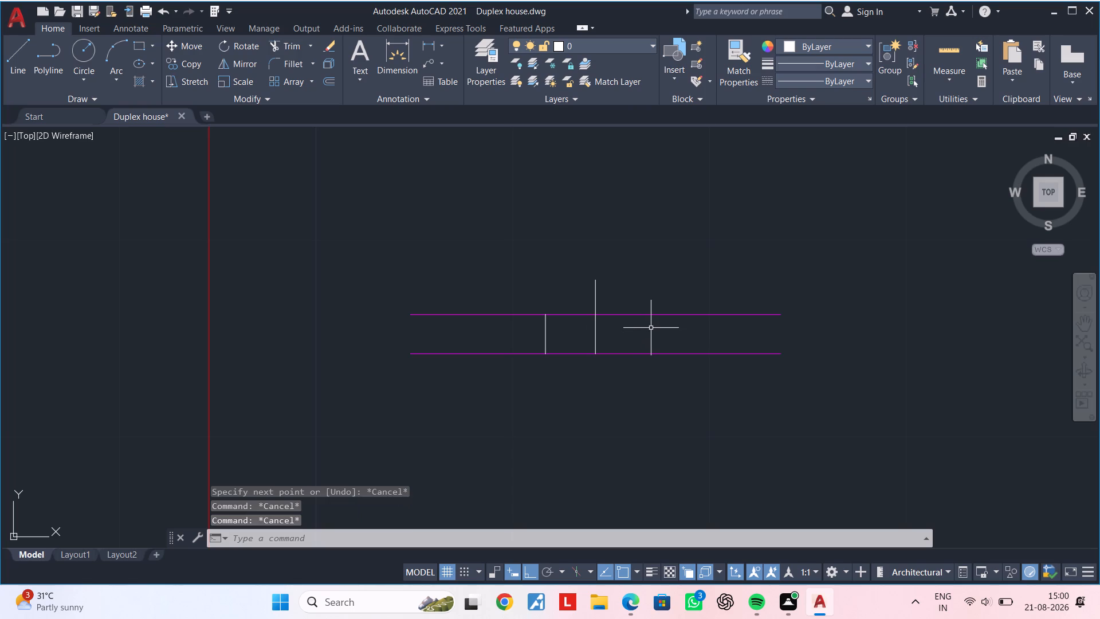
Mirror the short vertical line to the east side of the midpoint line, keeping the original.
key("Escape")
key("Escape")
key("Escape")
key("Escape")
left_click(545, 334)
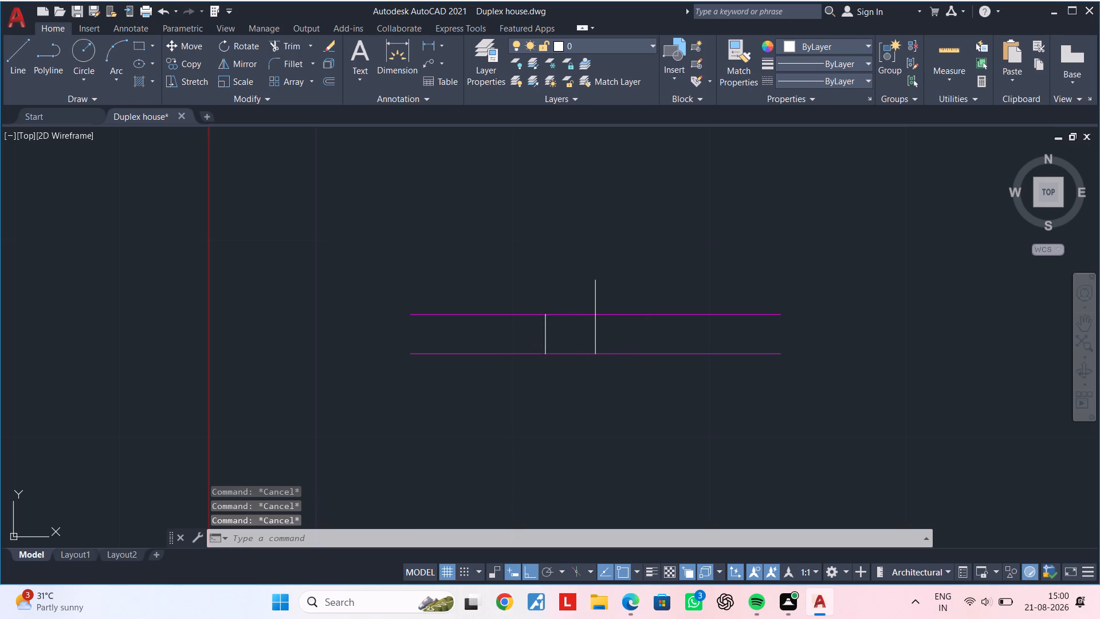
key("m")
key("i")
key("space")
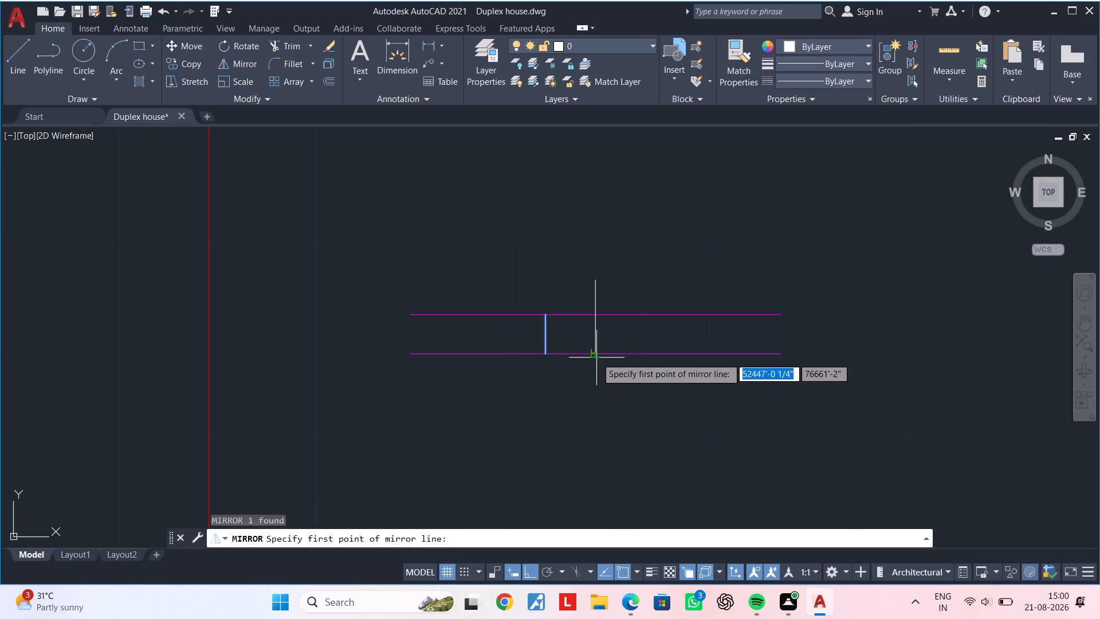
left_click(596, 357)
left_click(591, 313)
left_click_drag(614, 365, 591, 313)
key("Escape")
key("Escape")
key("Escape")
key("Escape")
key("Escape")
key("Escape")
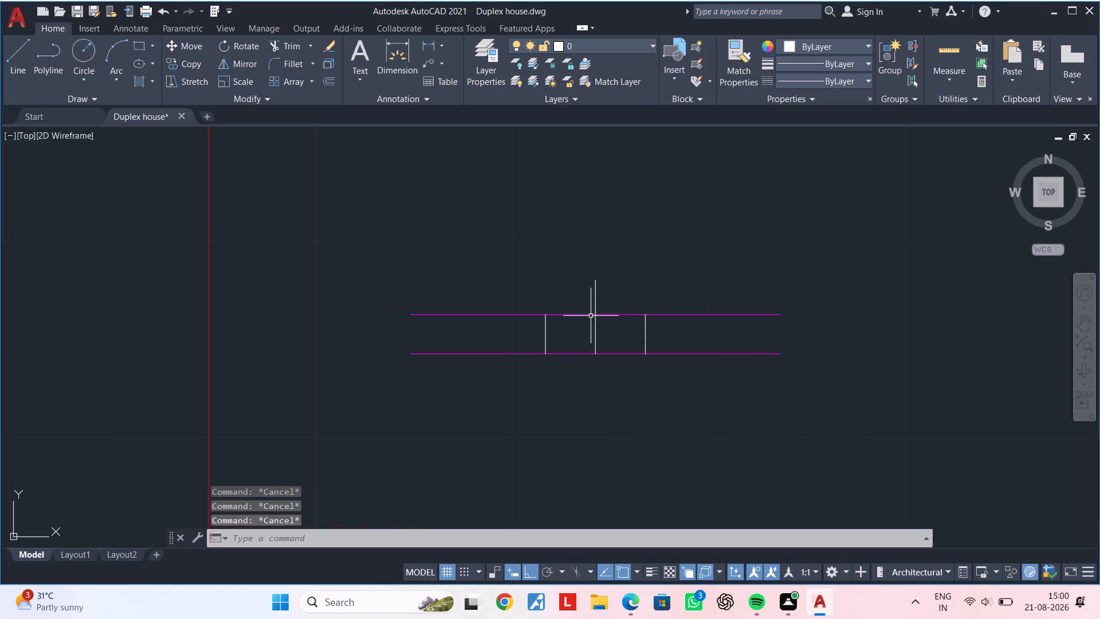
key("Escape")
key("Escape")
key("Escape")
key("Escape")
key("Escape")
key("Escape")
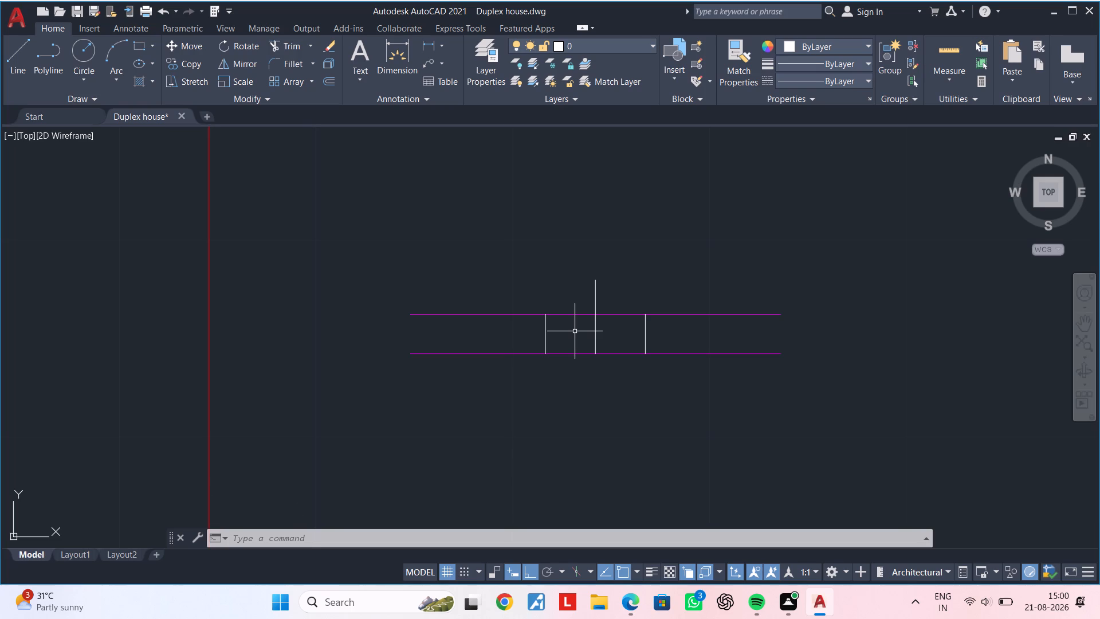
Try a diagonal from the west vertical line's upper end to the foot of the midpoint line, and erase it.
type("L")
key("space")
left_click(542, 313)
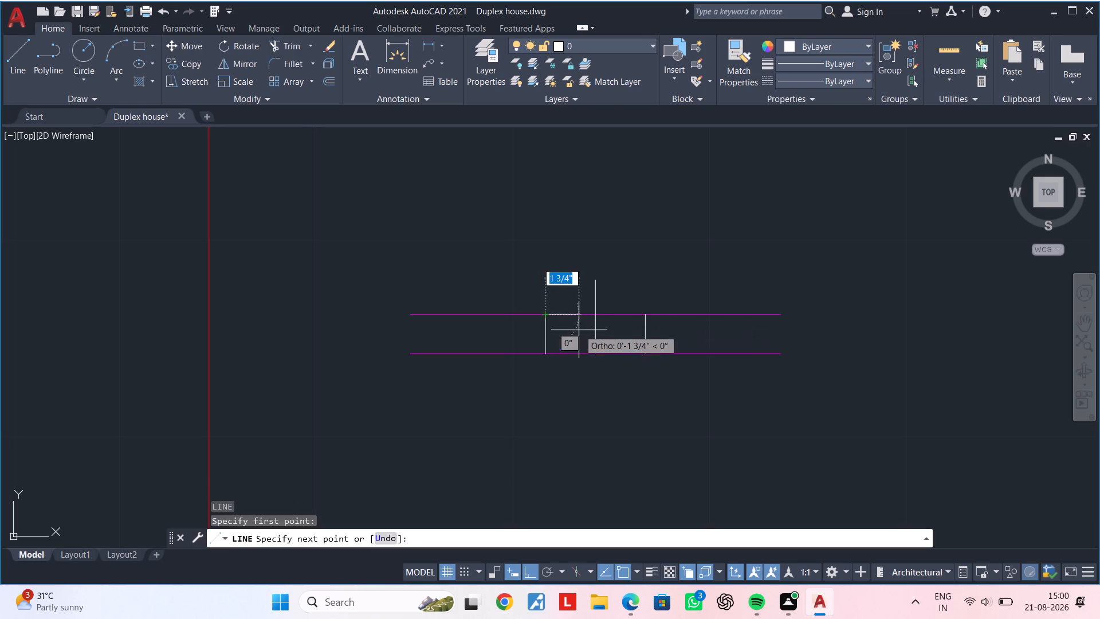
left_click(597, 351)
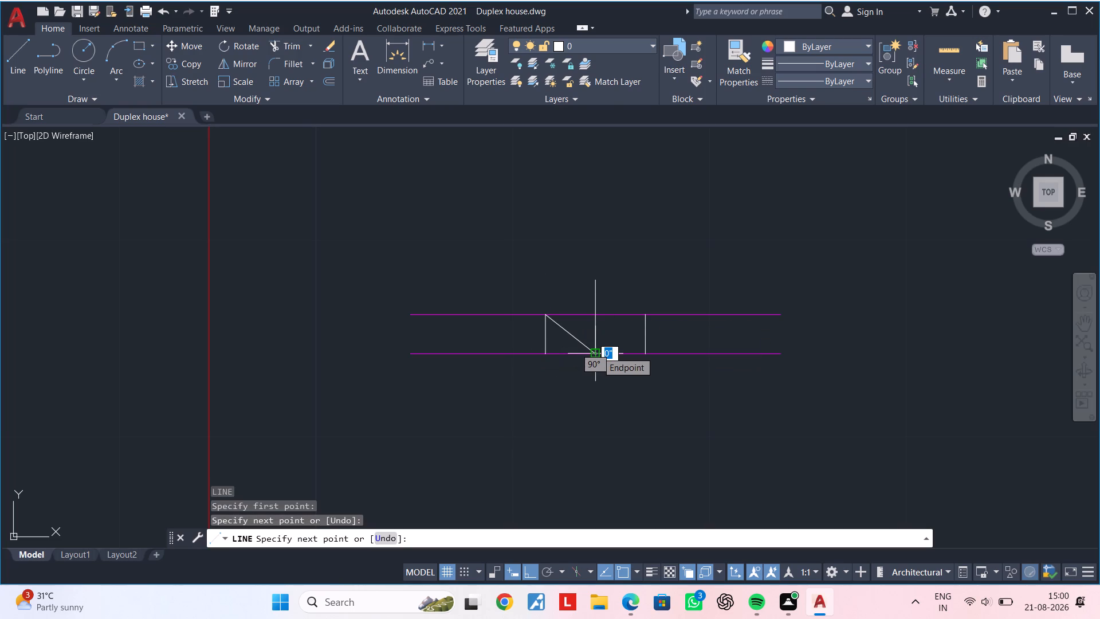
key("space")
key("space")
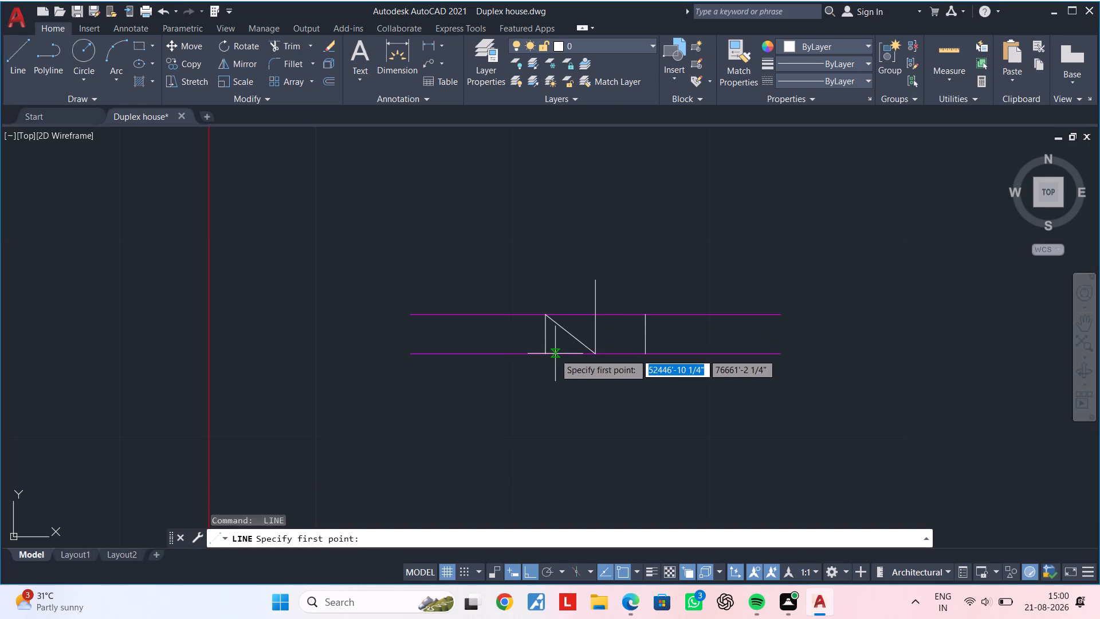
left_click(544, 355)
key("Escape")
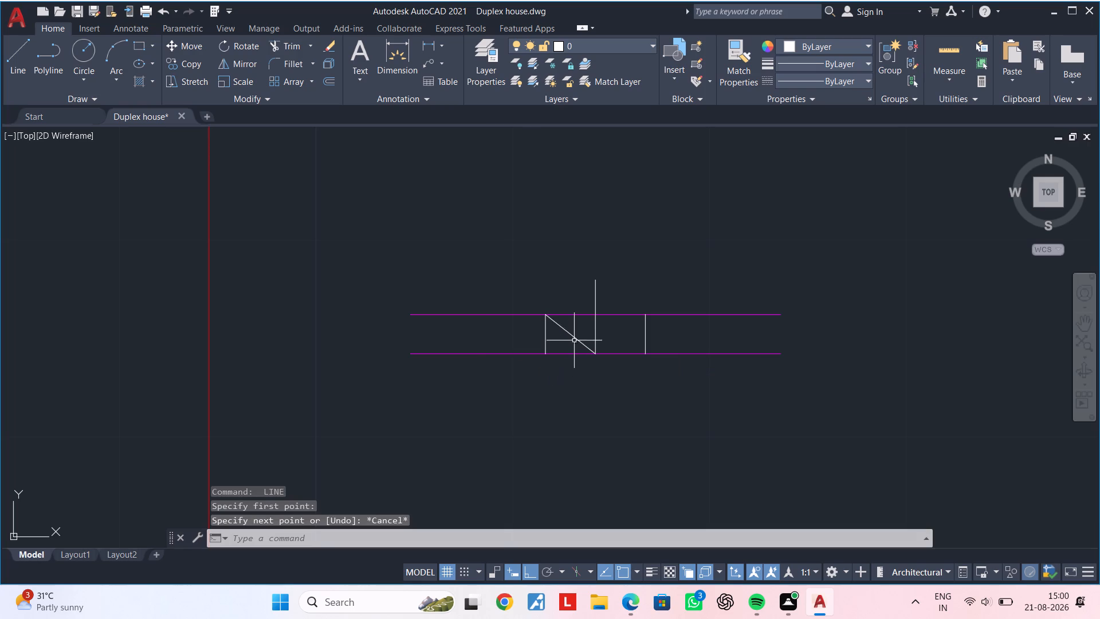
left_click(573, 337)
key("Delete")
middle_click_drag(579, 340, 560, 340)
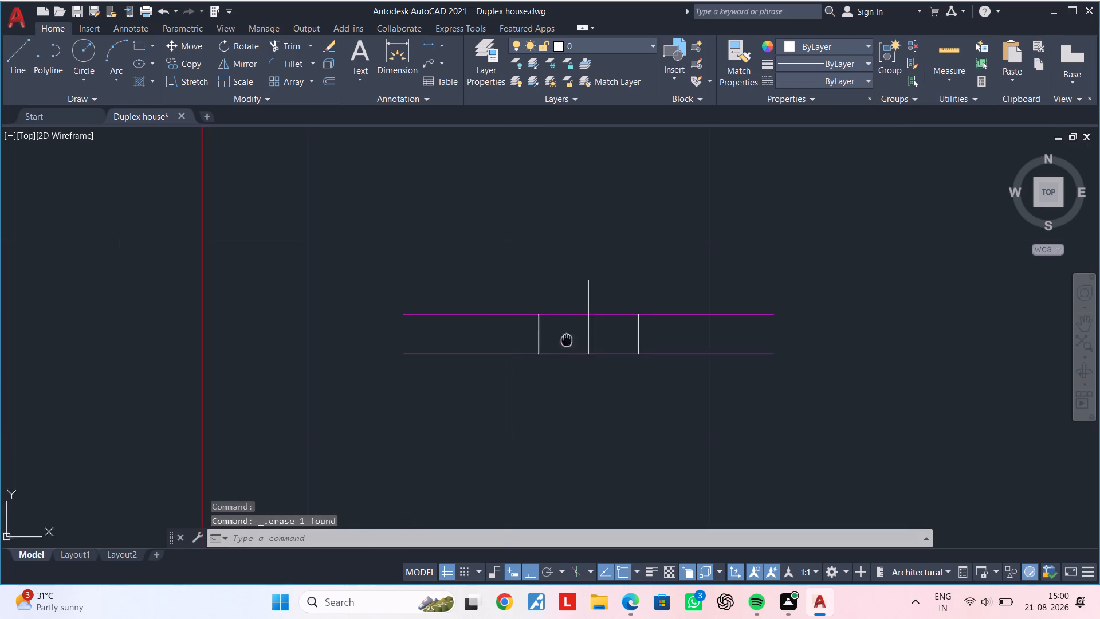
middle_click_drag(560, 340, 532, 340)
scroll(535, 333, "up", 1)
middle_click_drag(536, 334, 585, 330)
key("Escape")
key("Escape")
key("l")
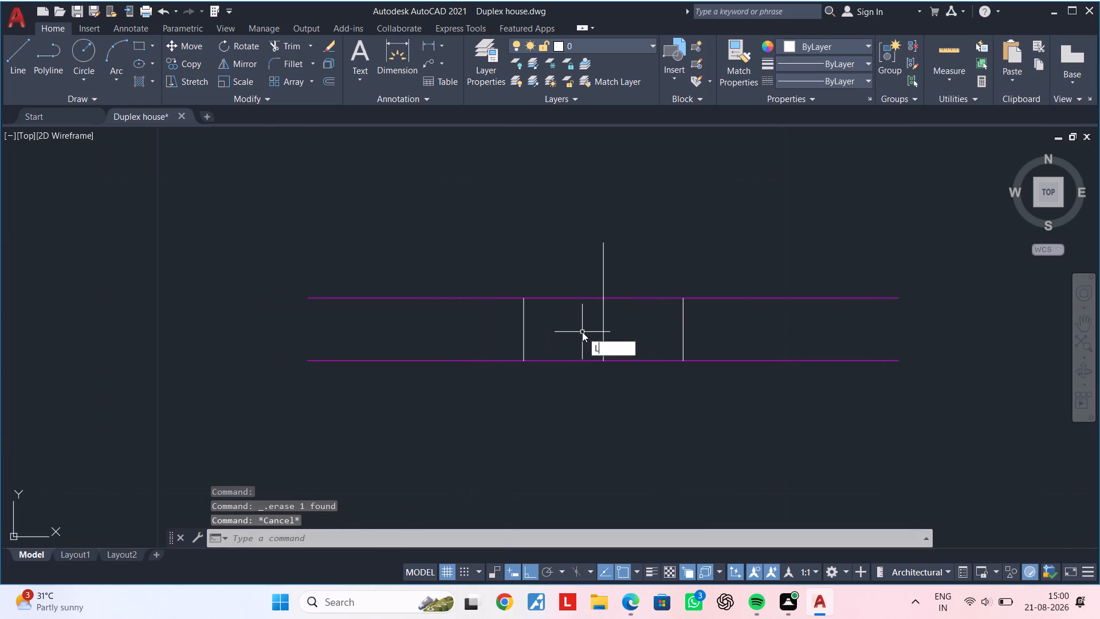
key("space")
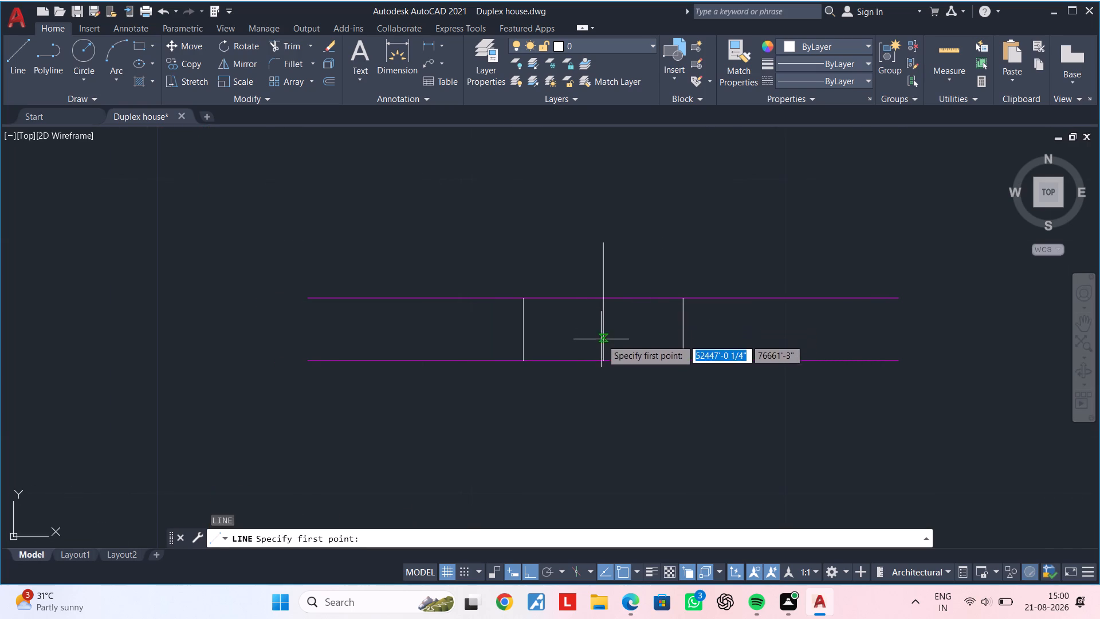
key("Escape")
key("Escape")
Trim the part of the midpoint line that projects north of the upper horizontal line.
key("t")
key("r")
key("space")
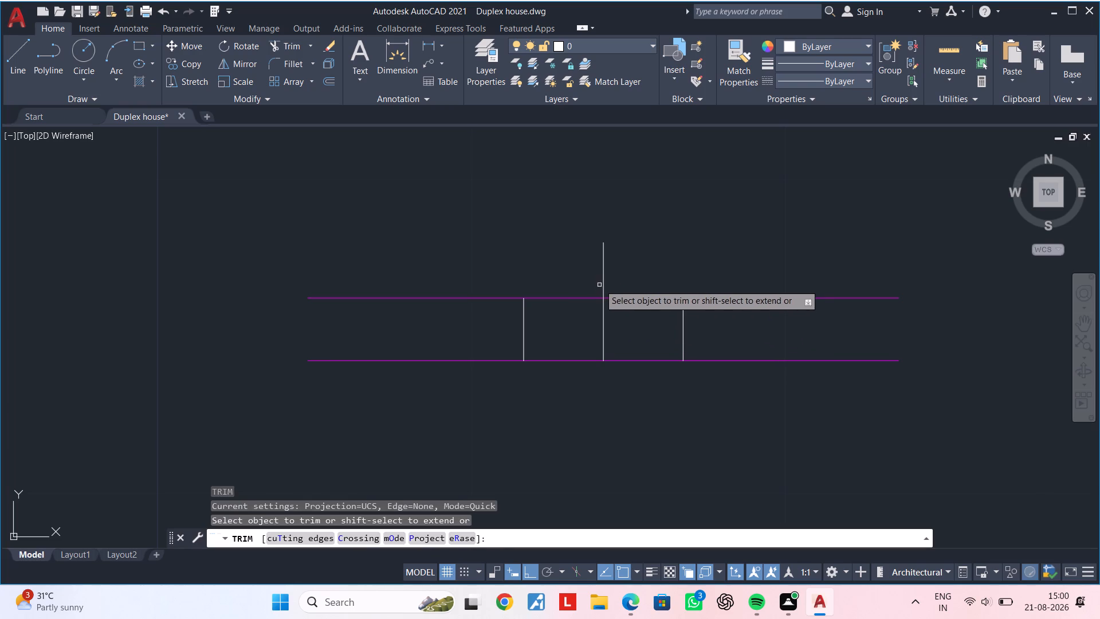
left_click(604, 283)
key("Escape")
Draw a horizontal centre line from the middle vertical's midpoint westward past the ends of the two horizontal lines.
key("l")
key("space")
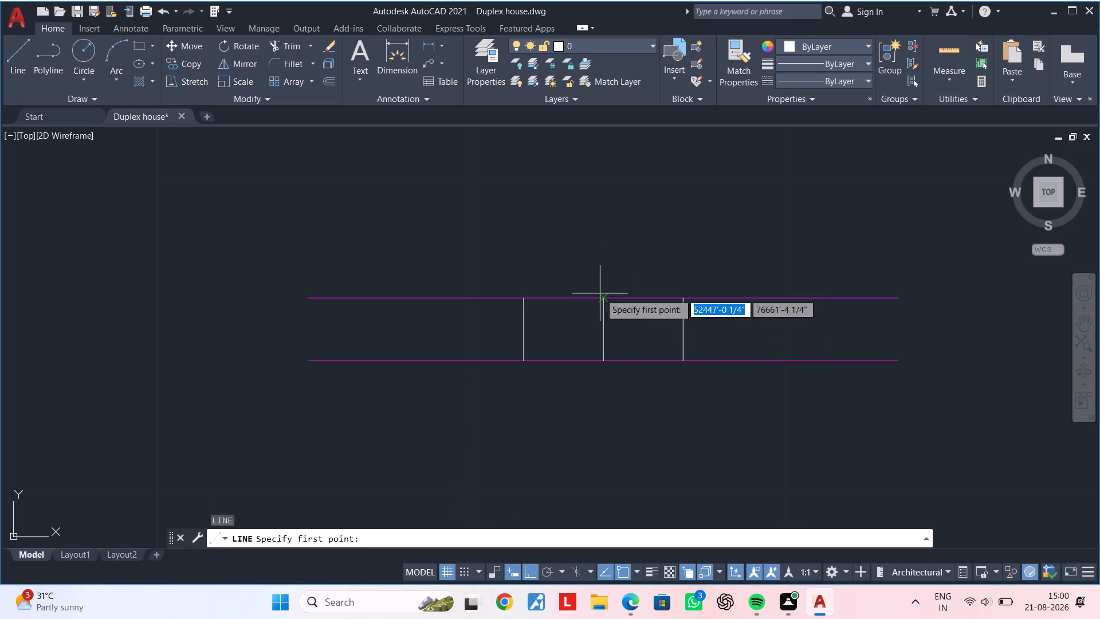
left_click(600, 330)
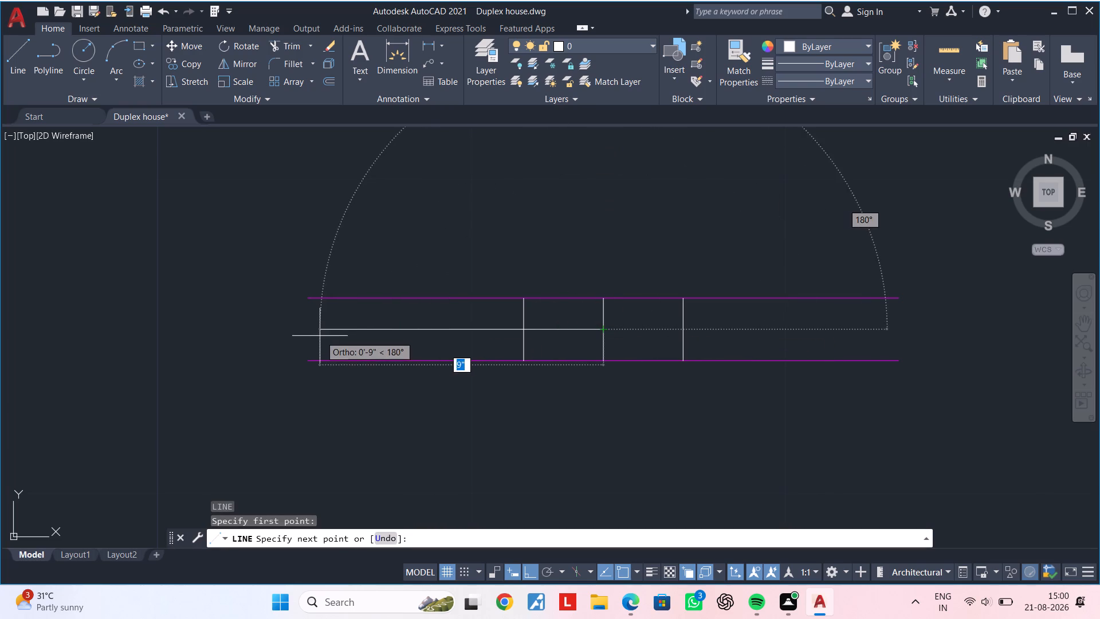
left_click(290, 338)
key("Escape")
Stretch the centre line's east end past the east ends of the two horizontal lines.
middle_click_drag(654, 338, 673, 336)
left_click(581, 327)
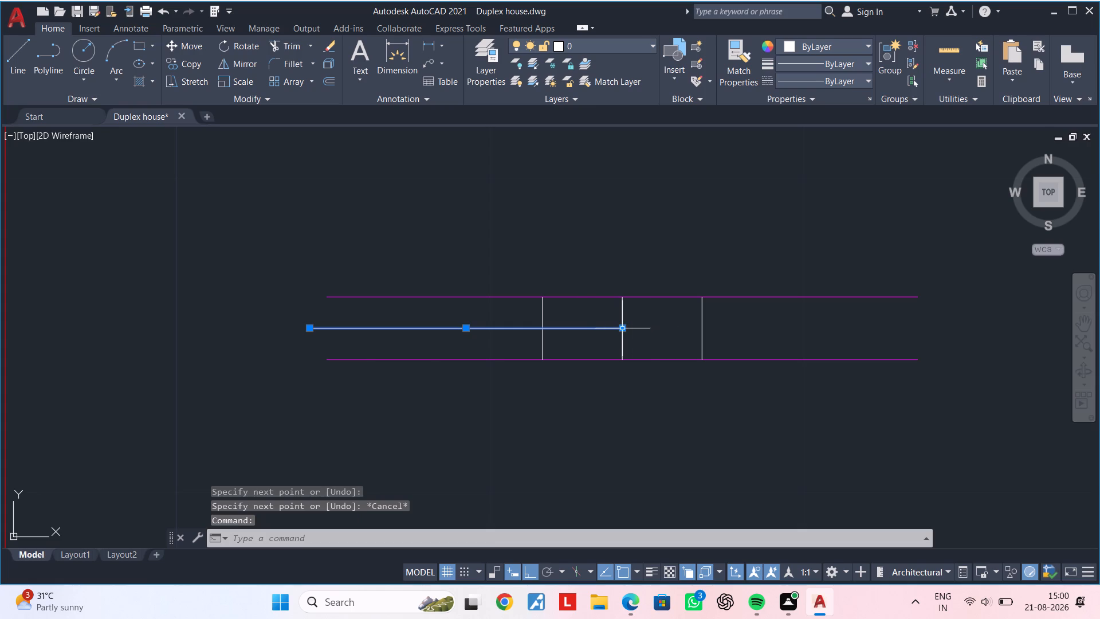
left_click(625, 330)
left_click(935, 327)
key("Escape")
middle_click_drag(881, 348, 841, 357)
key("Escape")
key("Escape")
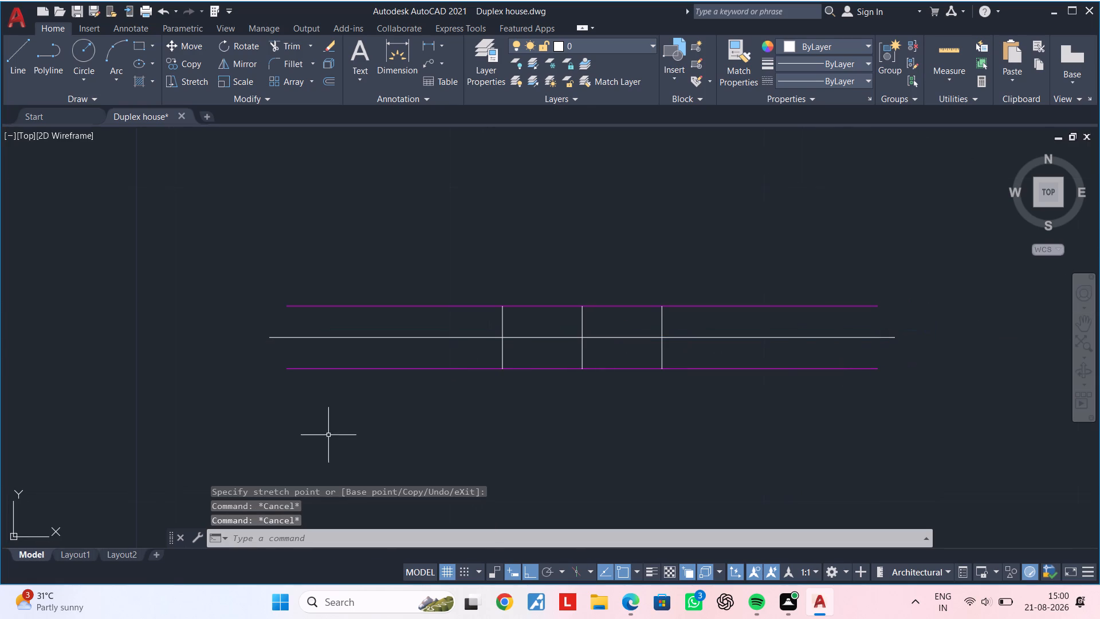
Draw two diagonal lines from the west vertical's upper and lower ends to the centre point of the middle vertical.
key("l")
key("space")
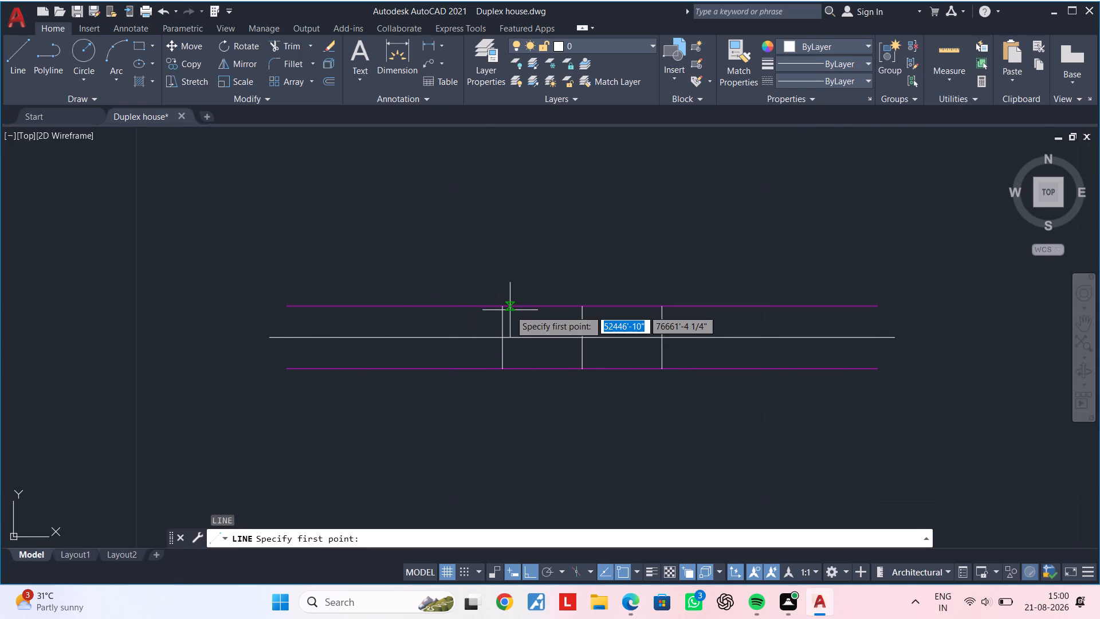
left_click(504, 310)
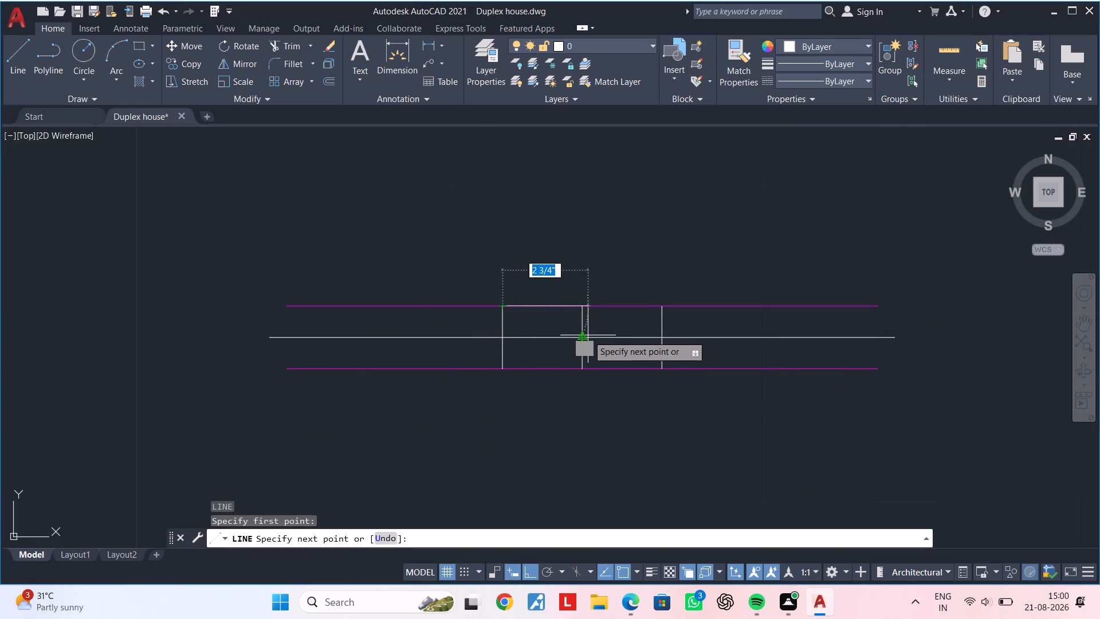
left_click(584, 339)
key("Escape")
key("space")
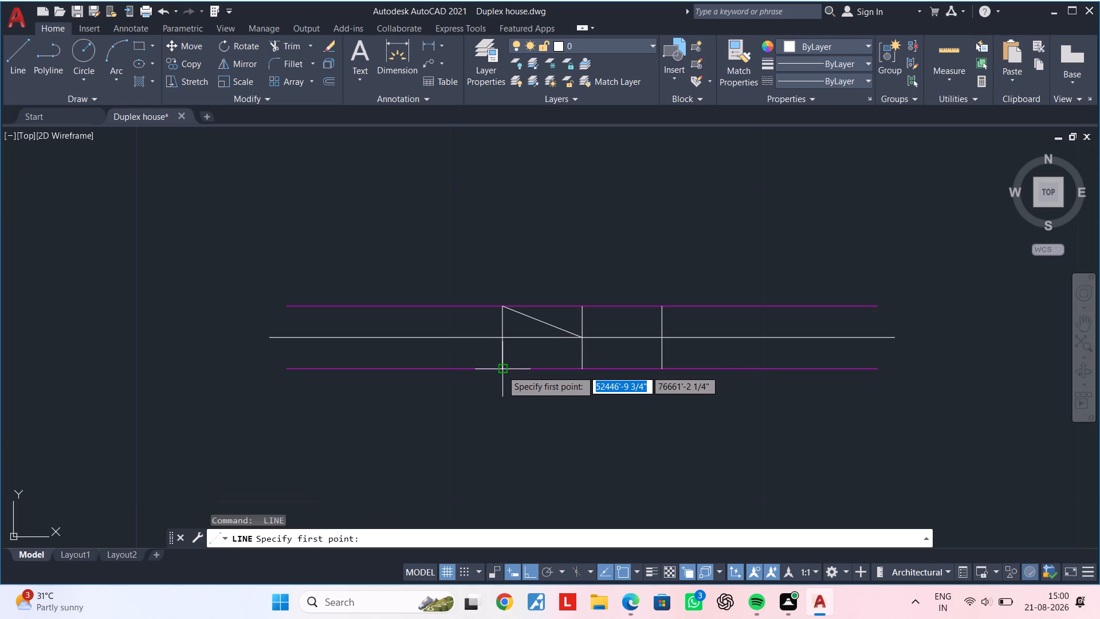
left_click(502, 369)
left_click(579, 336)
key("Escape")
key("Escape")
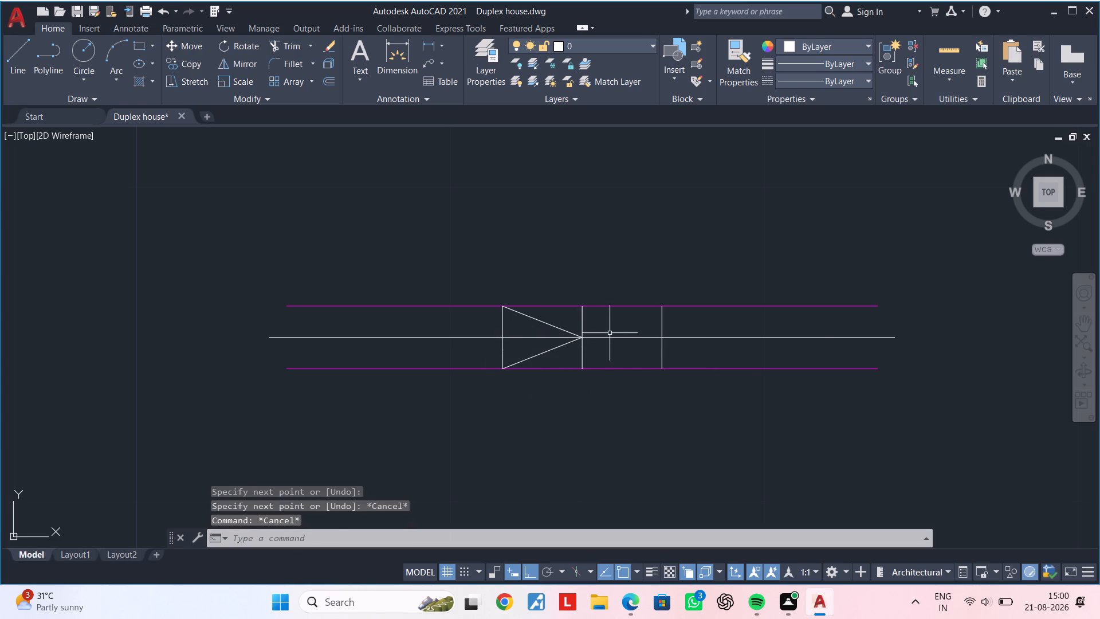
Draw two diagonal lines from the centre point to the upper and lower ends of the east vertical.
key("space")
left_click(582, 339)
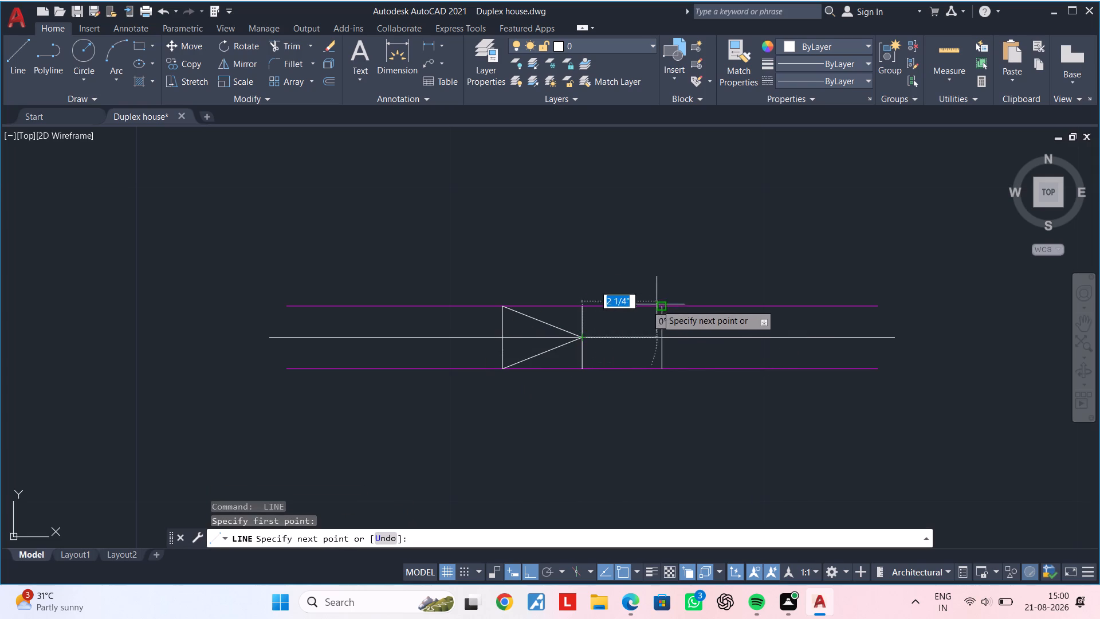
left_click(664, 305)
key("Escape")
key("space")
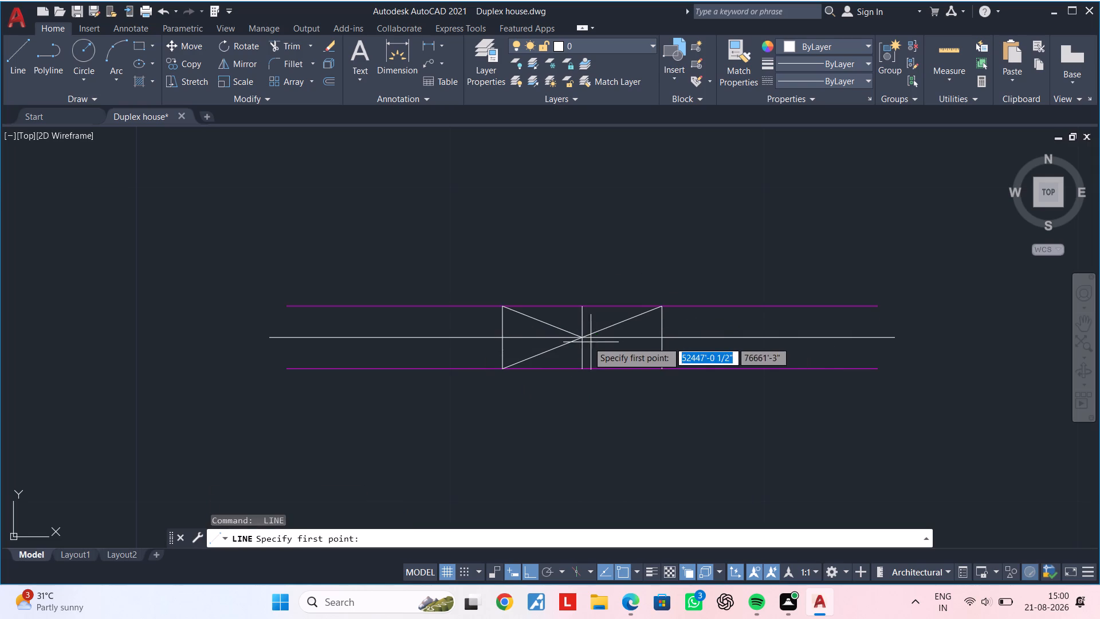
left_click(580, 334)
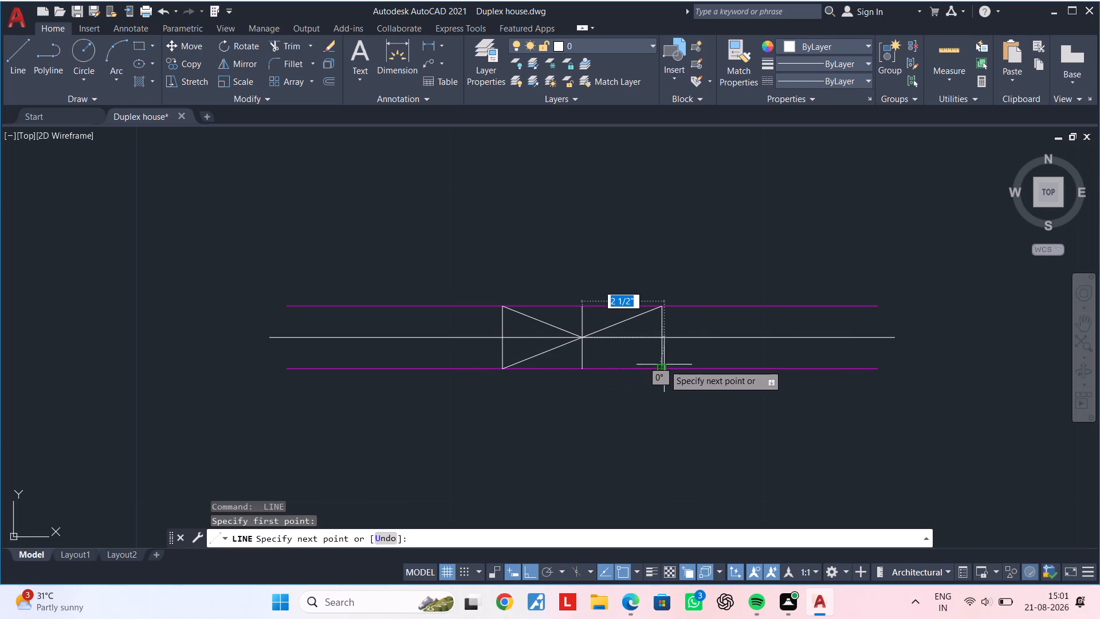
left_click(664, 365)
key("Escape")
key("Escape")
key("Escape")
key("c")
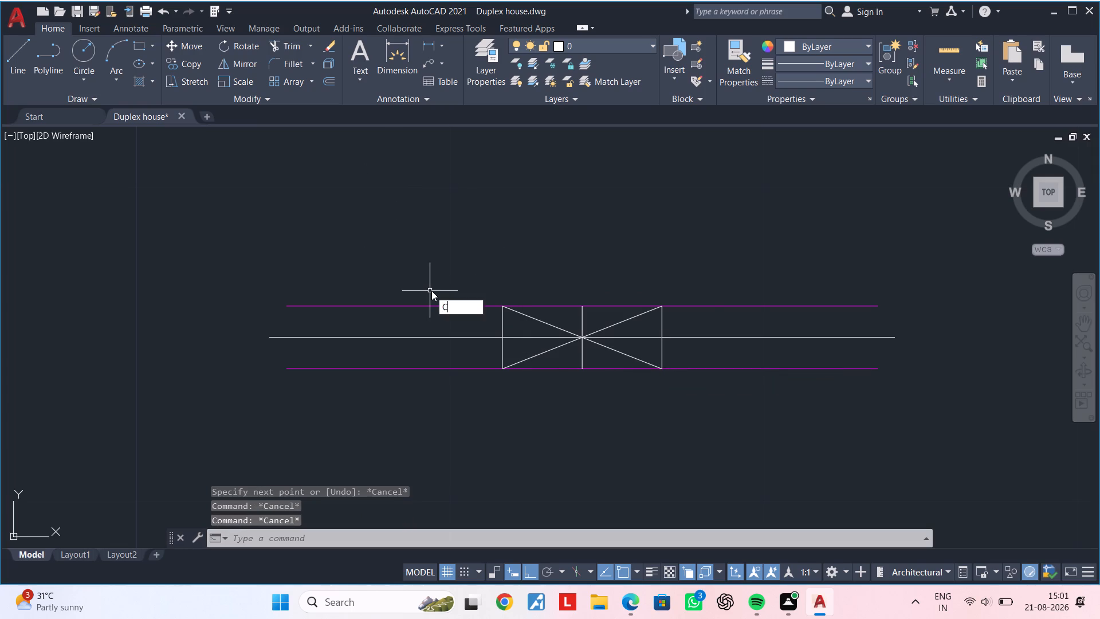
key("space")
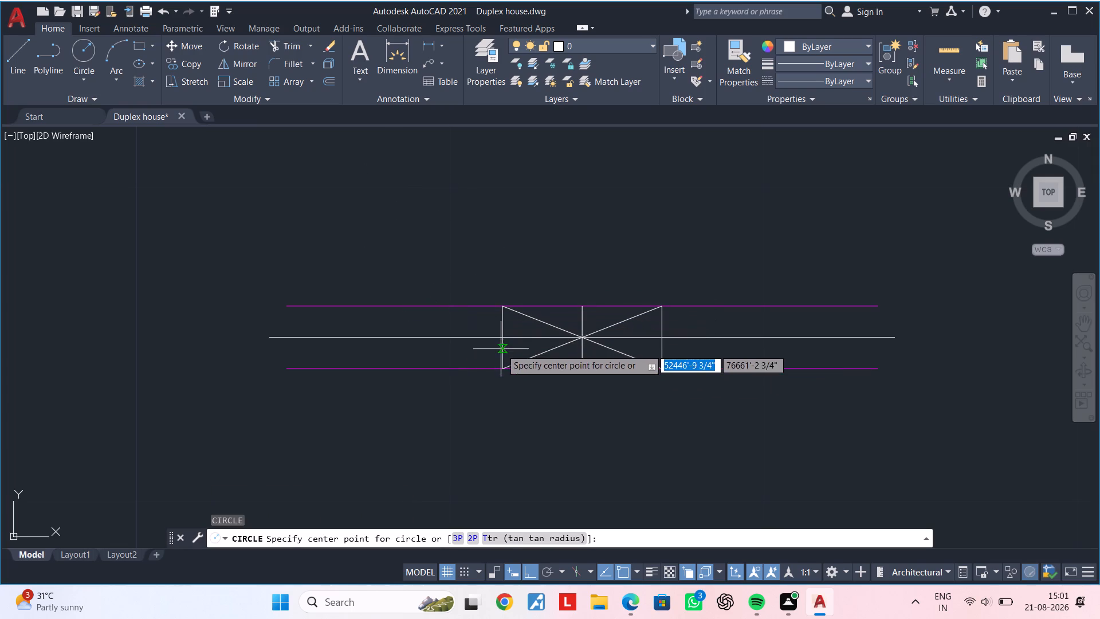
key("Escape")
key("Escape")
Draw a three-point arc from the west vertical's upper end through its lower end, ending on the southwest diagonal near the centre.
left_click(117, 47)
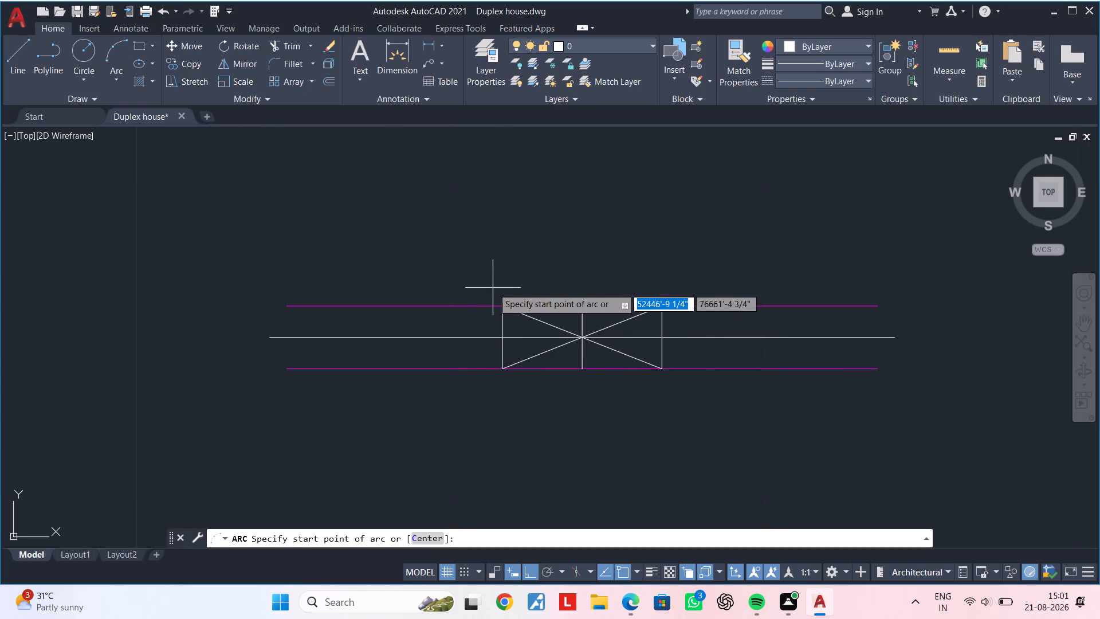
left_click(504, 307)
left_click(505, 366)
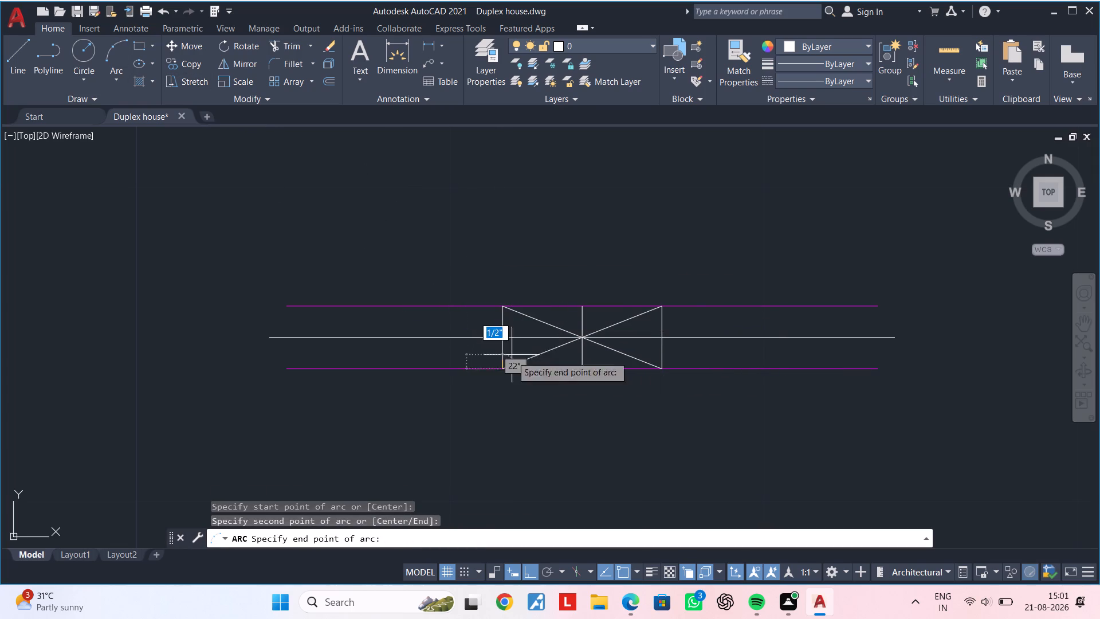
left_click(568, 340)
key("Escape")
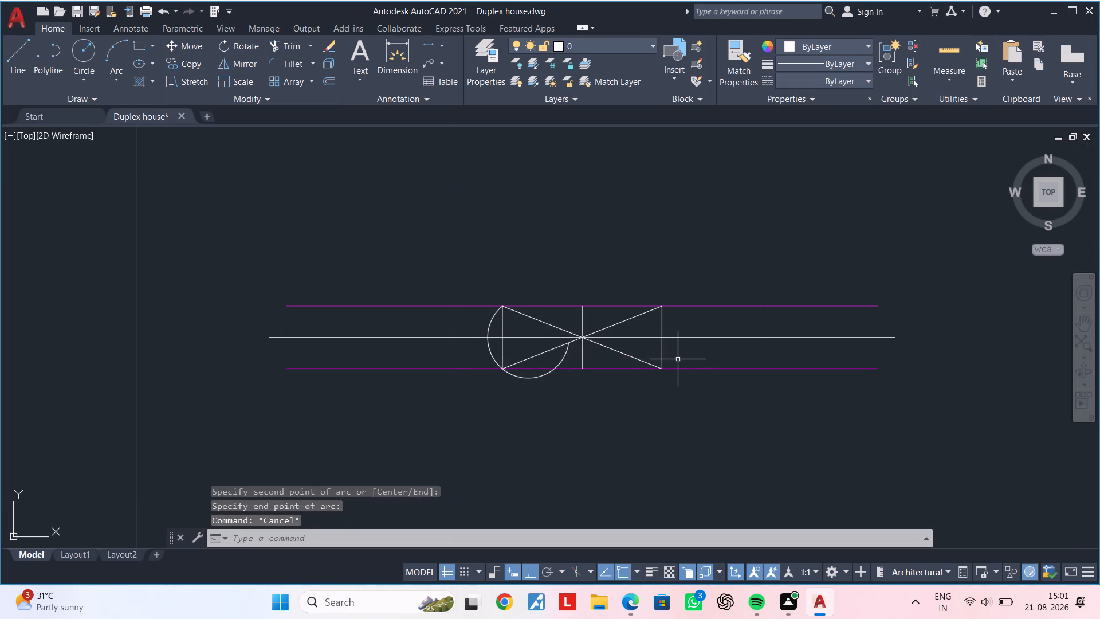
key("Escape")
key("Escape")
Trim the part of the arc that hangs south of the lower horizontal line.
key("t")
type("R")
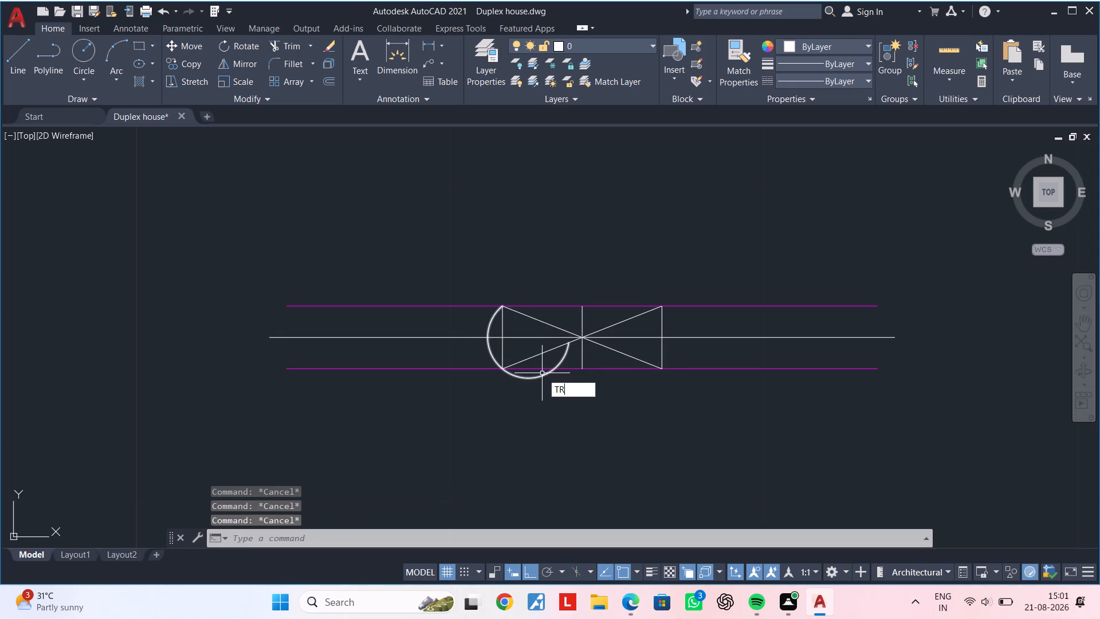
key("space")
scroll(524, 374, "up", 2)
left_click(500, 381)
scroll(543, 387, "down", 3)
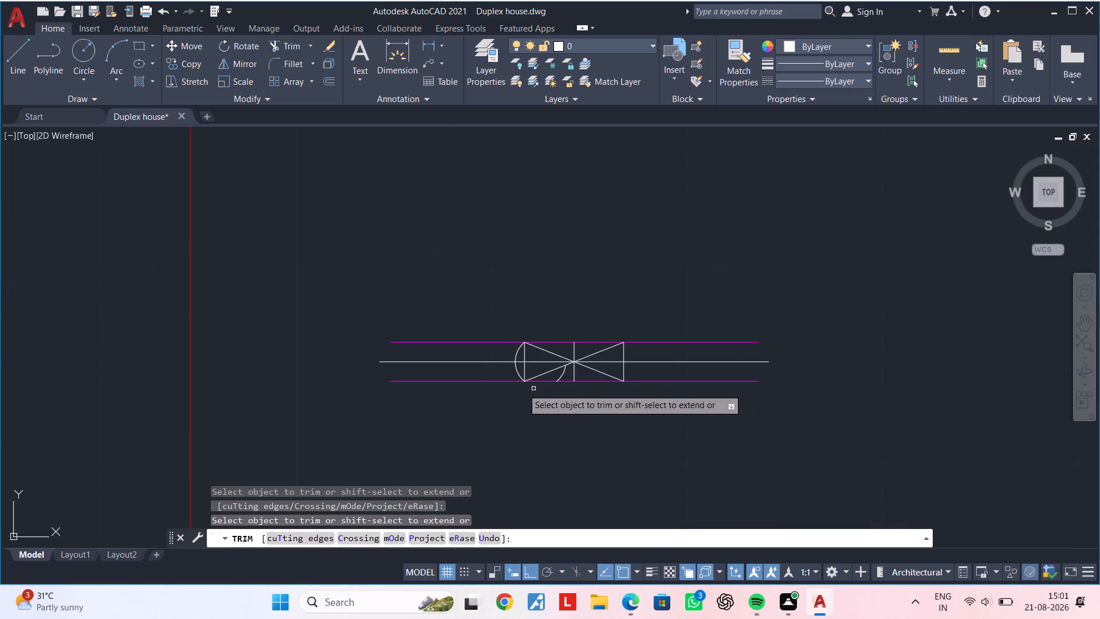
middle_click_drag(458, 389, 441, 393)
key("Escape")
Erase the leftover arc piece between the southwest diagonal and the lower horizontal line.
scroll(508, 366, "up", 3)
left_click(623, 405)
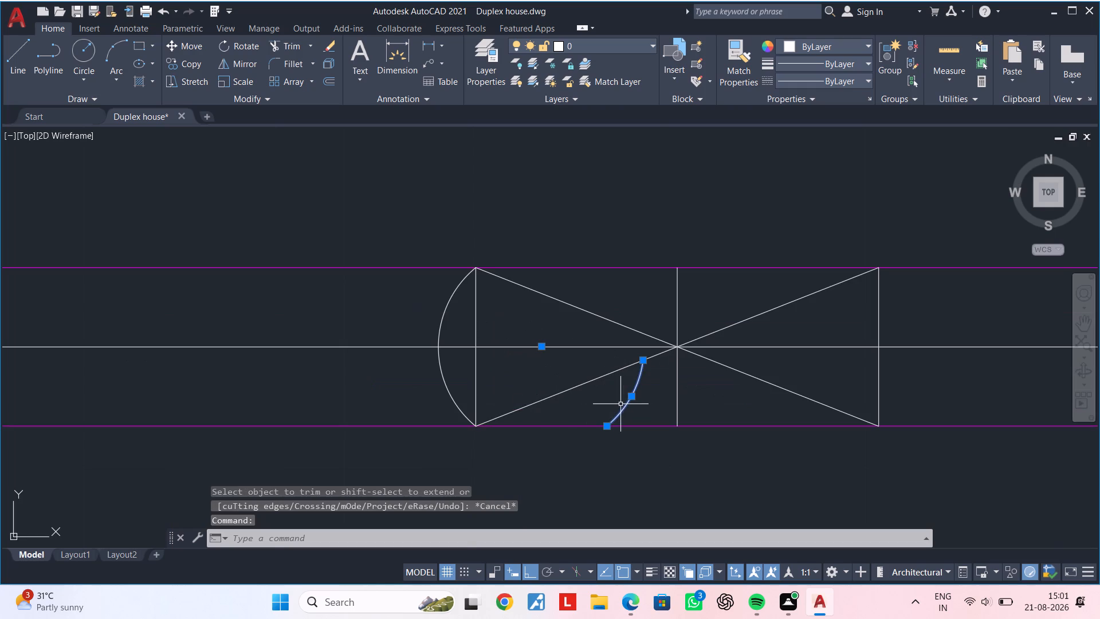
key("Delete")
middle_click_drag(596, 401, 547, 417)
key("Escape")
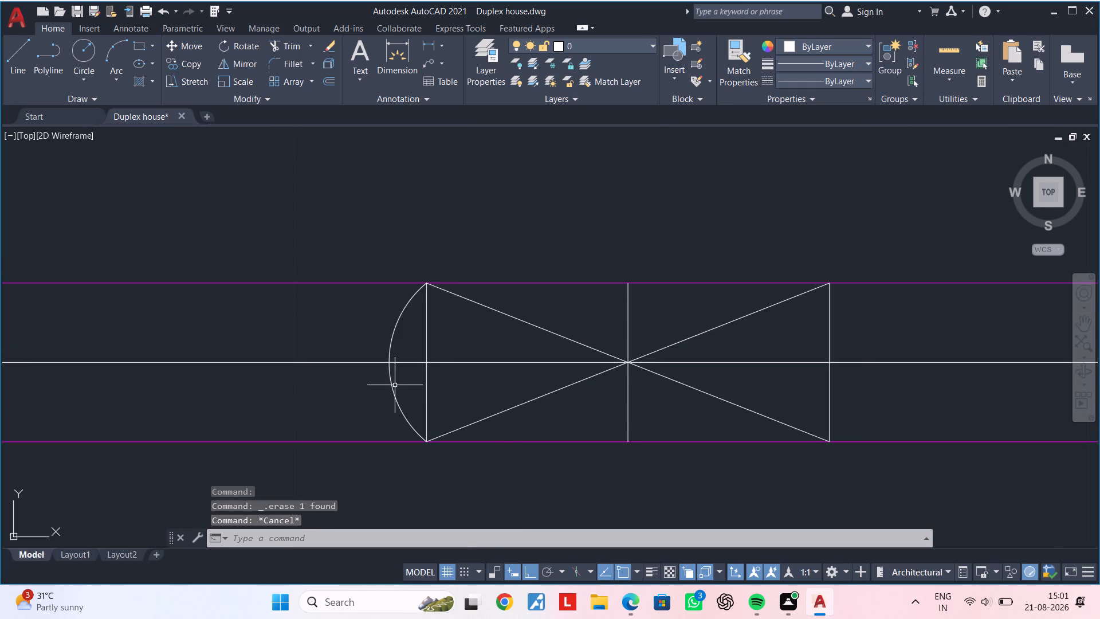
Flatten the west arc by stretching its midpoint east along the centre line, closer to the west vertical.
left_click(395, 385)
left_click(391, 386)
left_click(388, 361)
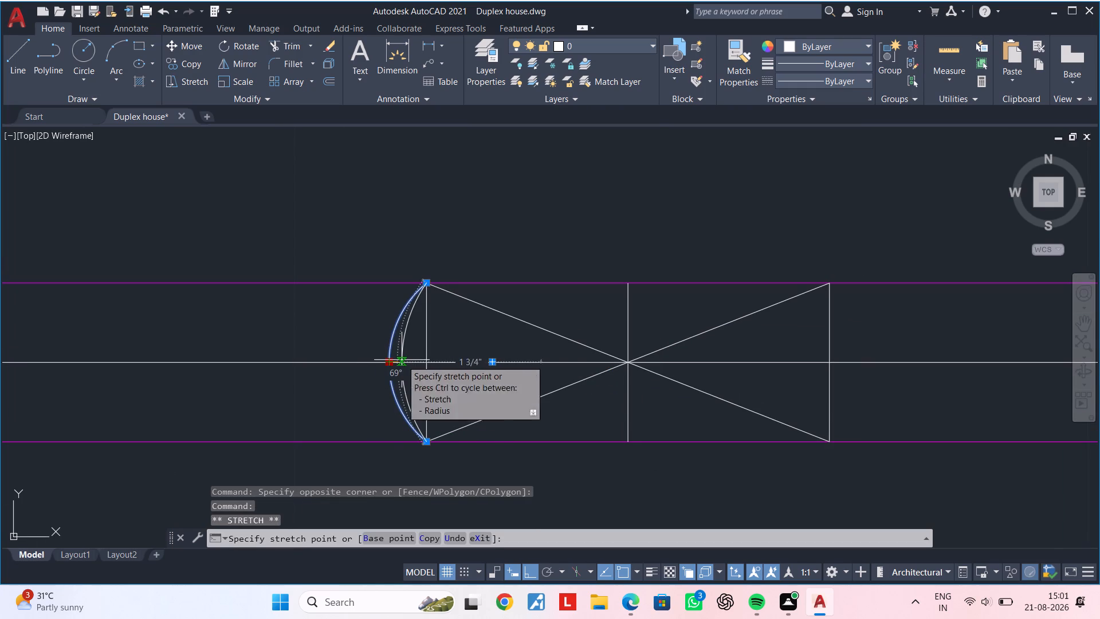
left_click(408, 360)
key("Escape")
key("Escape")
key("Escape")
key("Escape")
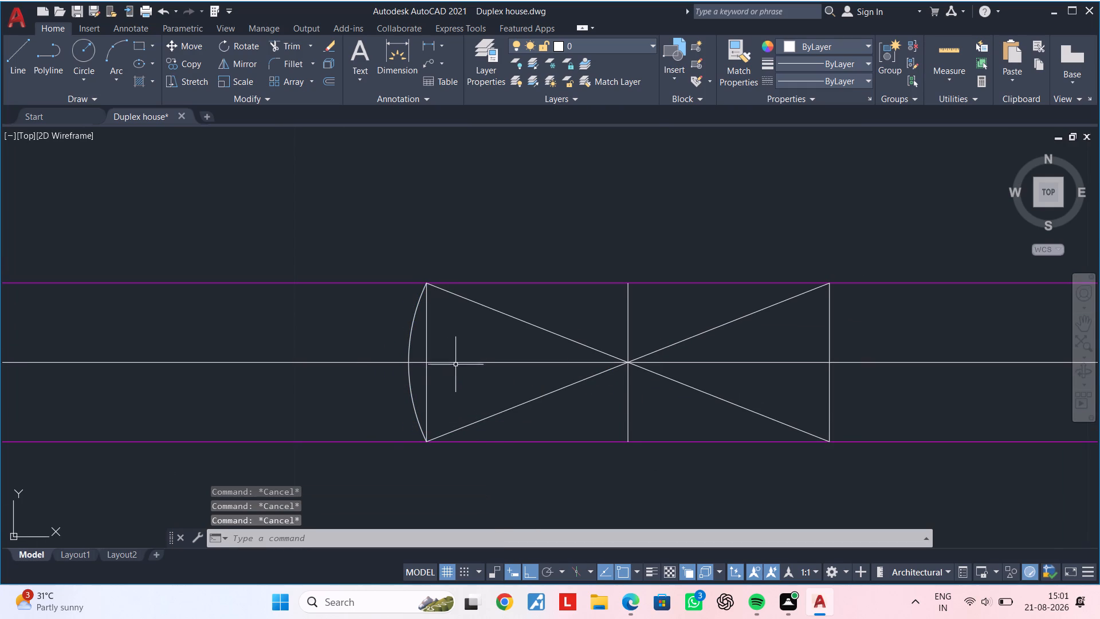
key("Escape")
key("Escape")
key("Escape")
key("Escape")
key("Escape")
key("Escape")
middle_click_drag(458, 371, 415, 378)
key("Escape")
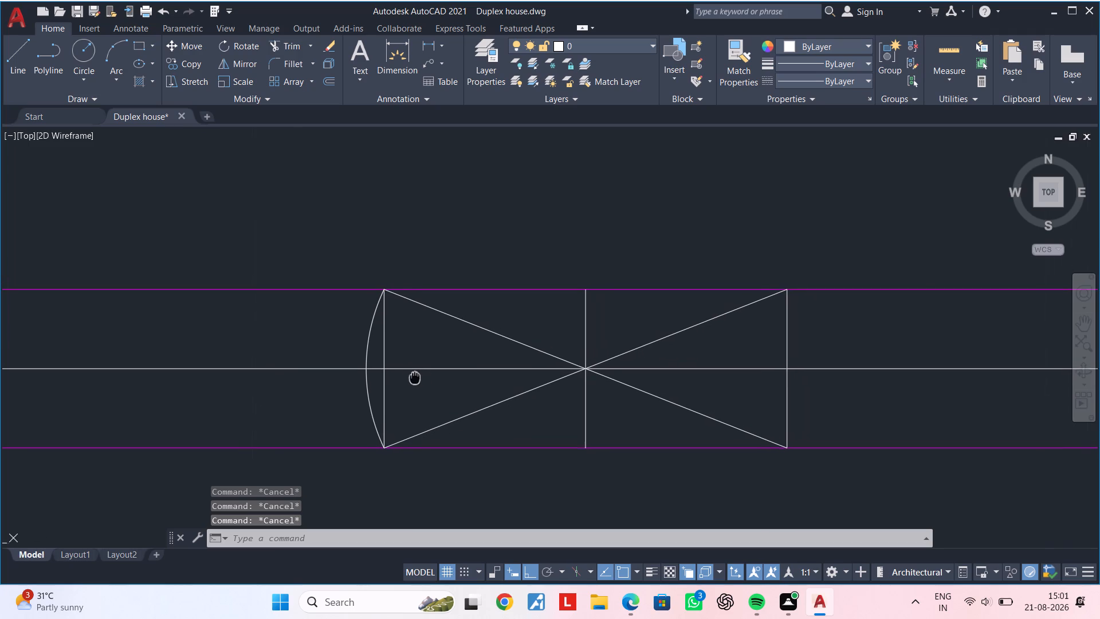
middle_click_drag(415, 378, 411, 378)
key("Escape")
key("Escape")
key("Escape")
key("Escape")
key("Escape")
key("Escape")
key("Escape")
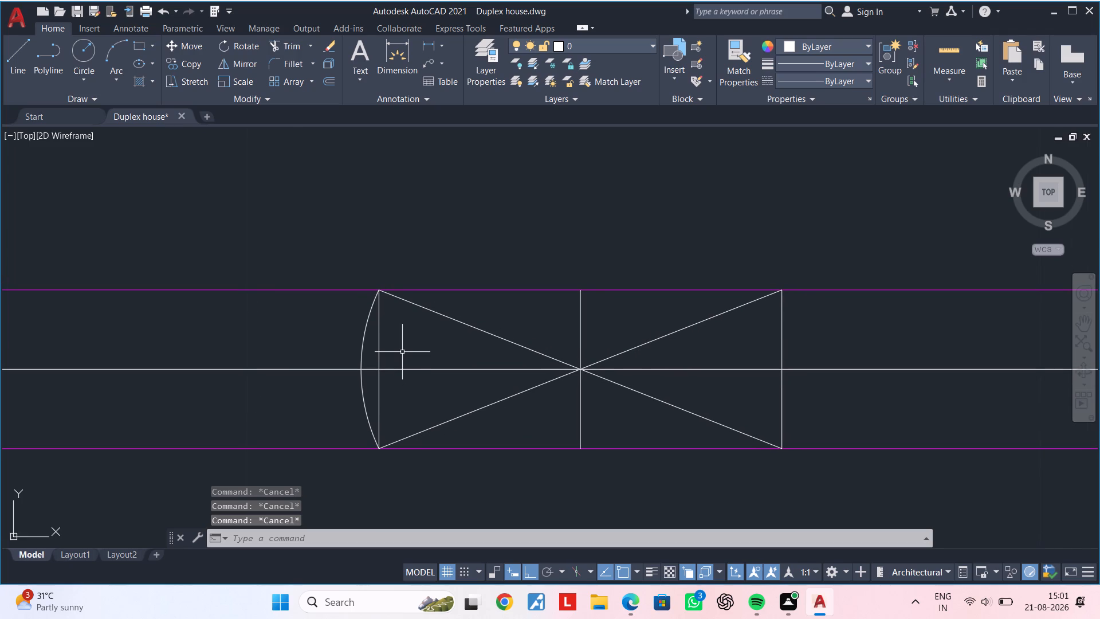
Trim away the west vertical, the centre line between the west arc and the crossing, and the centre line west of that arc.
type("R")
key("space")
key("Escape")
key("Escape")
type("TR")
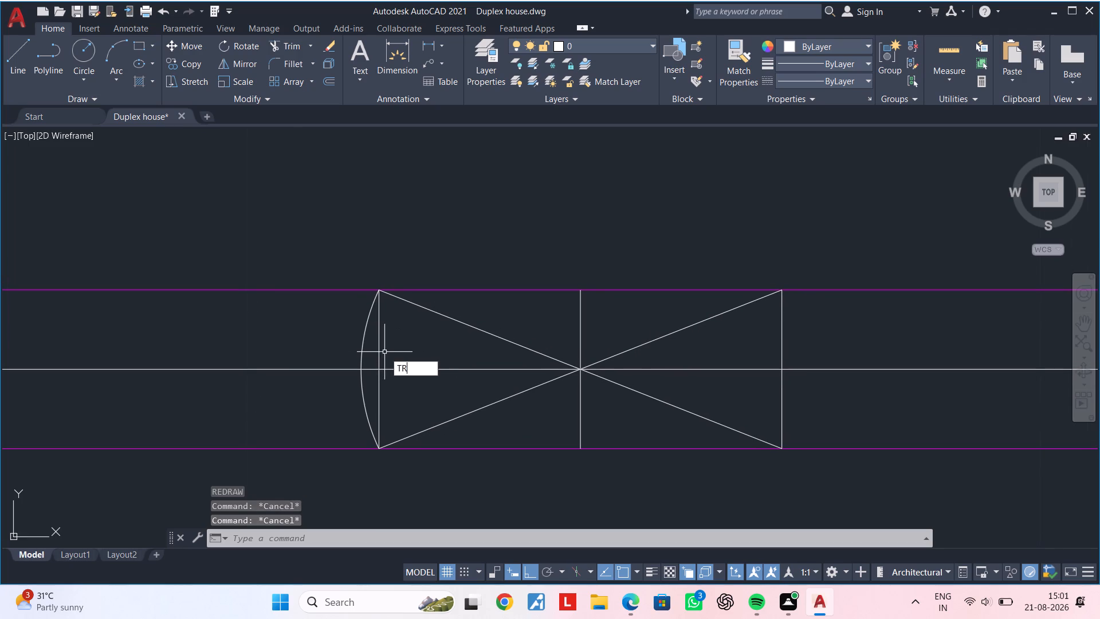
key("space")
left_click(380, 355)
left_click(372, 370)
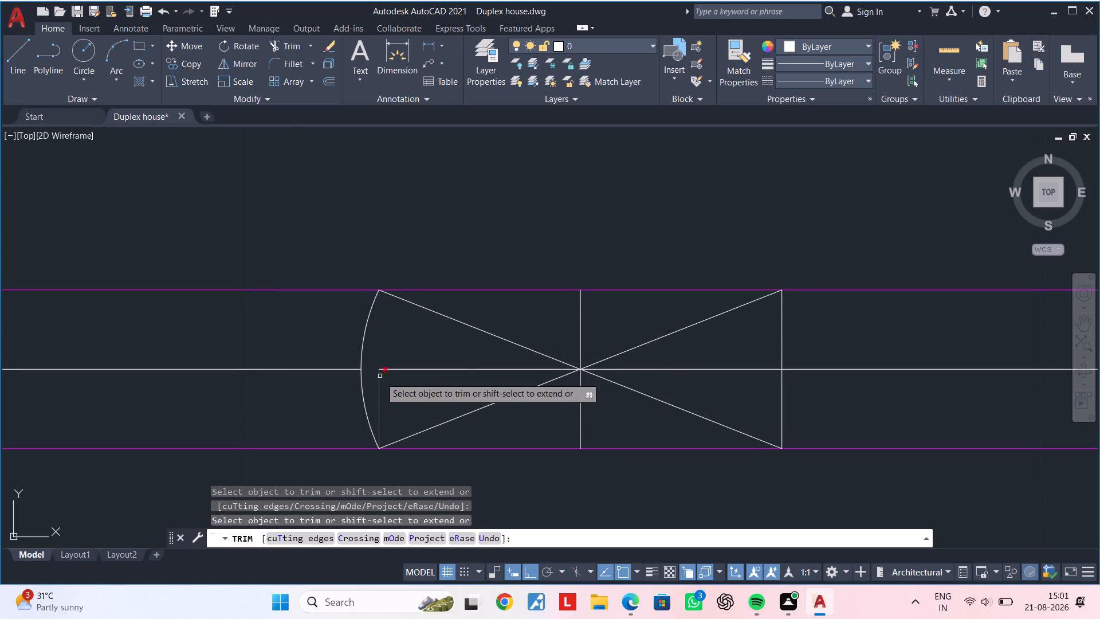
left_click(382, 379)
left_click(371, 384)
left_click(396, 369)
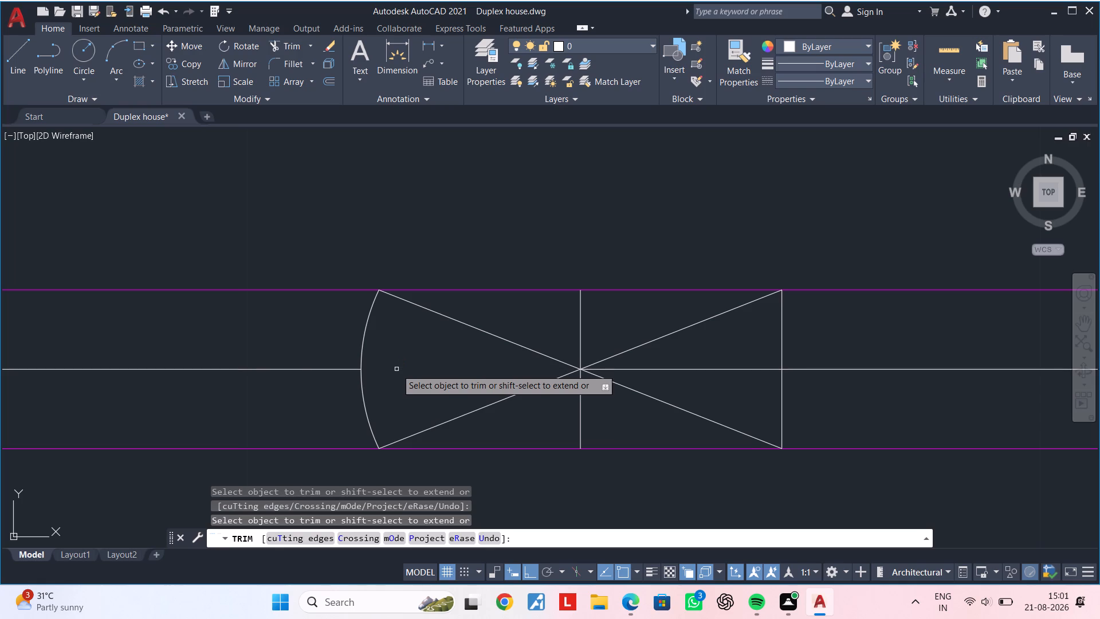
left_click(311, 371)
scroll(424, 382, "down", 2)
middle_click_drag(433, 383, 348, 382)
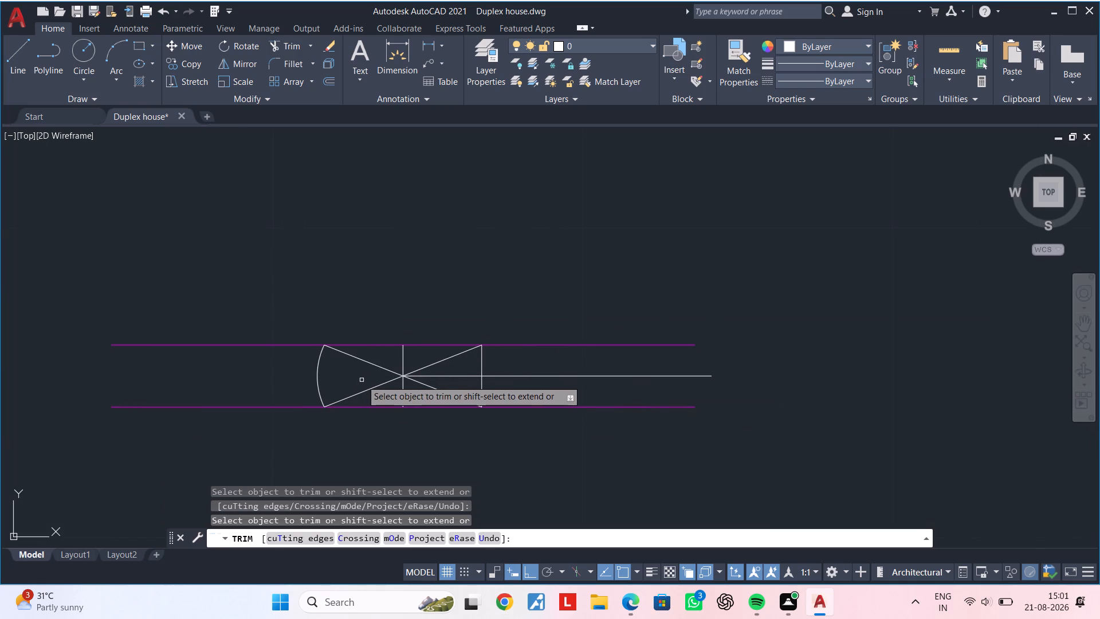
middle_click_drag(354, 383, 341, 390)
middle_click_drag(343, 387, 378, 387)
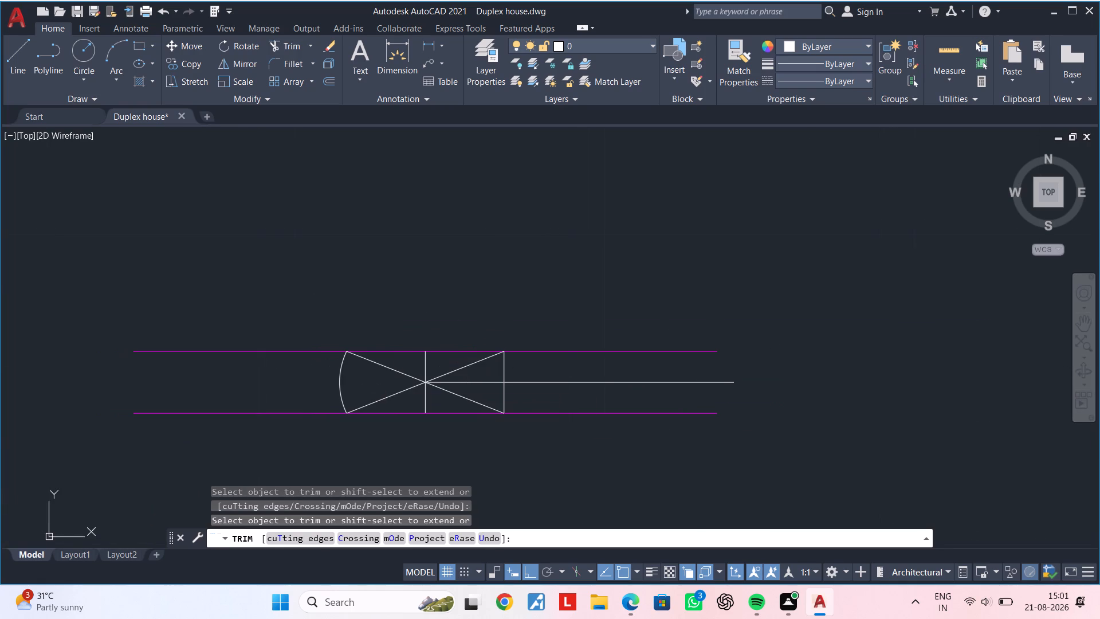
key("Escape")
key("Escape")
key("Escape")
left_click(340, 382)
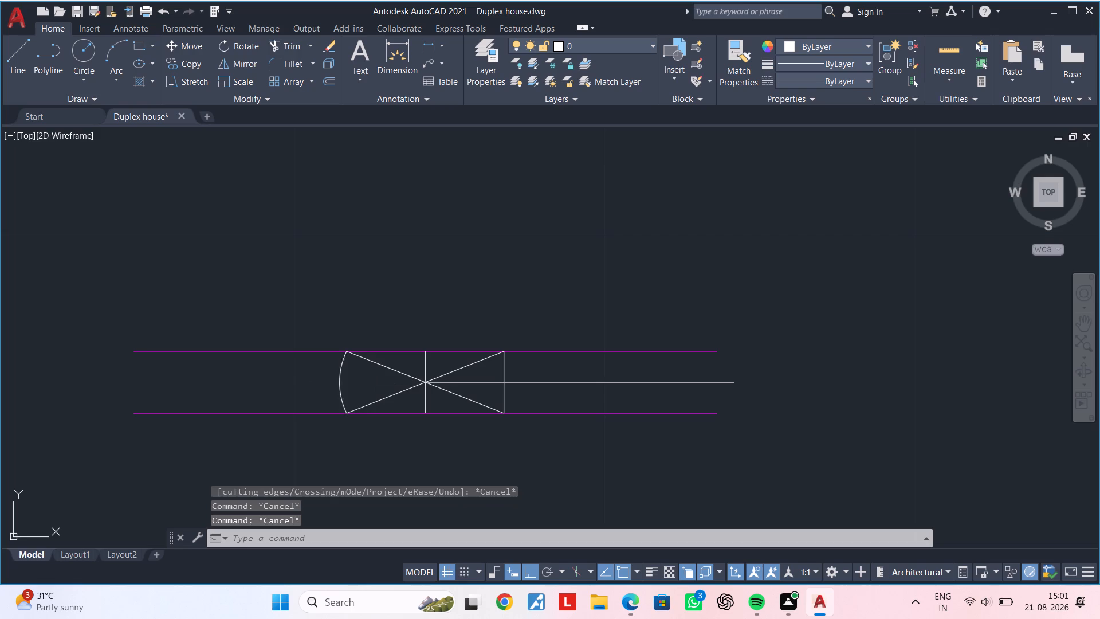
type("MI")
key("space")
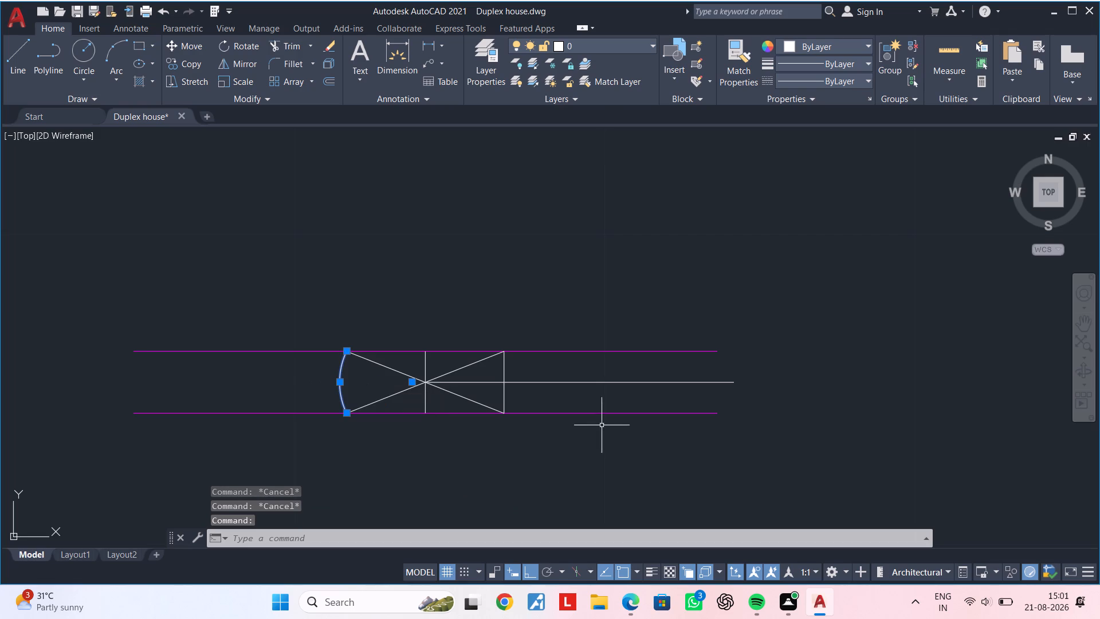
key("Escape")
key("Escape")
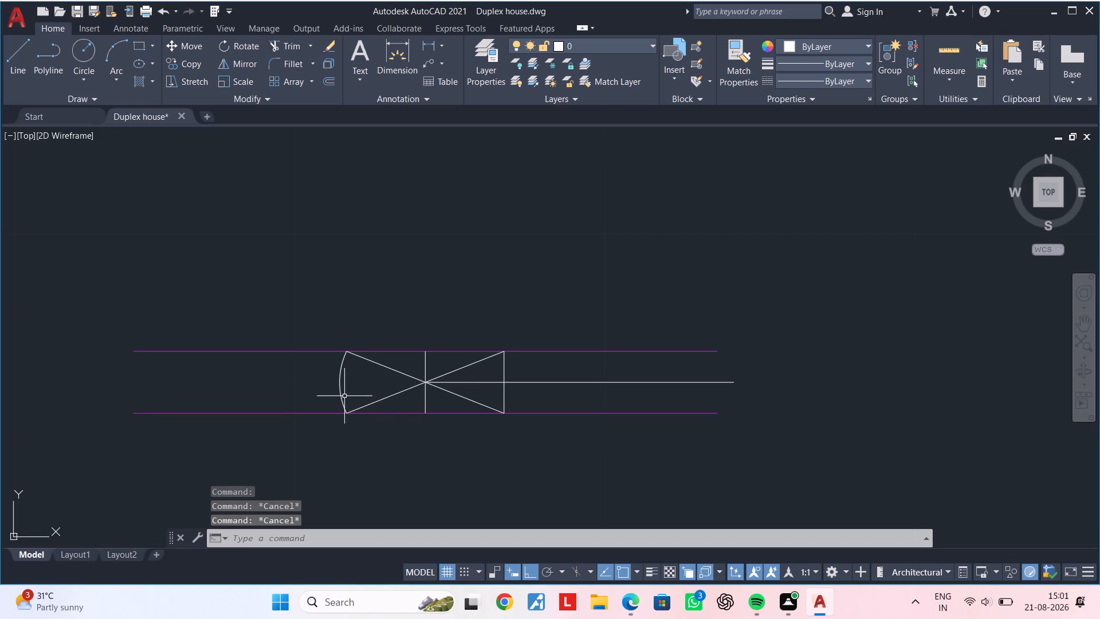
Mirror the west arc to the east side about the central vertical line, keeping the original.
left_click(341, 396)
key("m")
key("i")
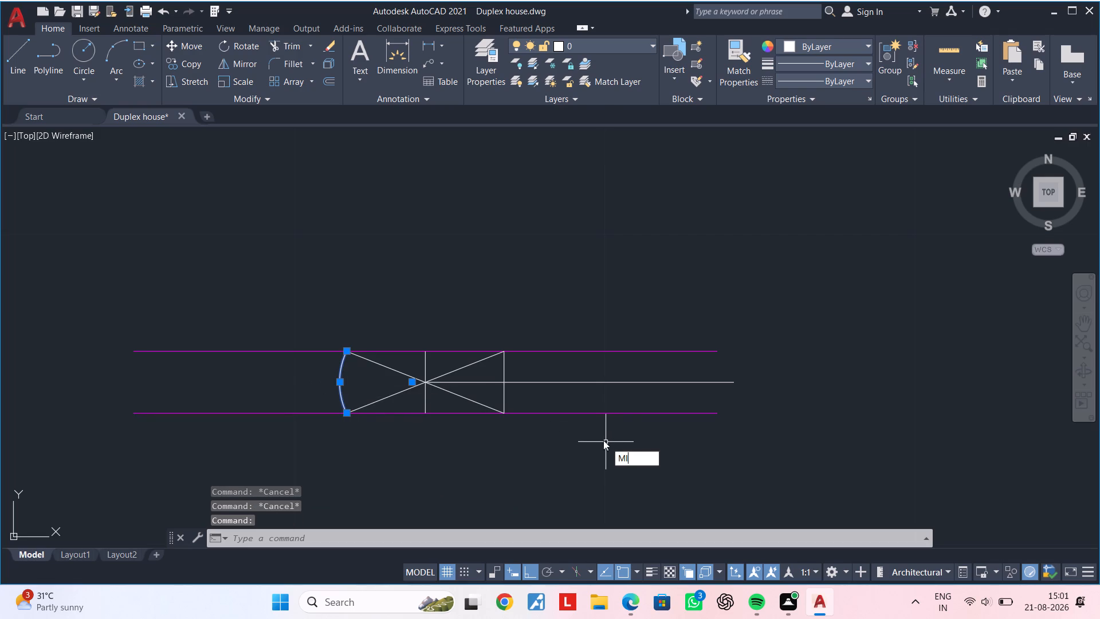
key("space")
left_click(422, 414)
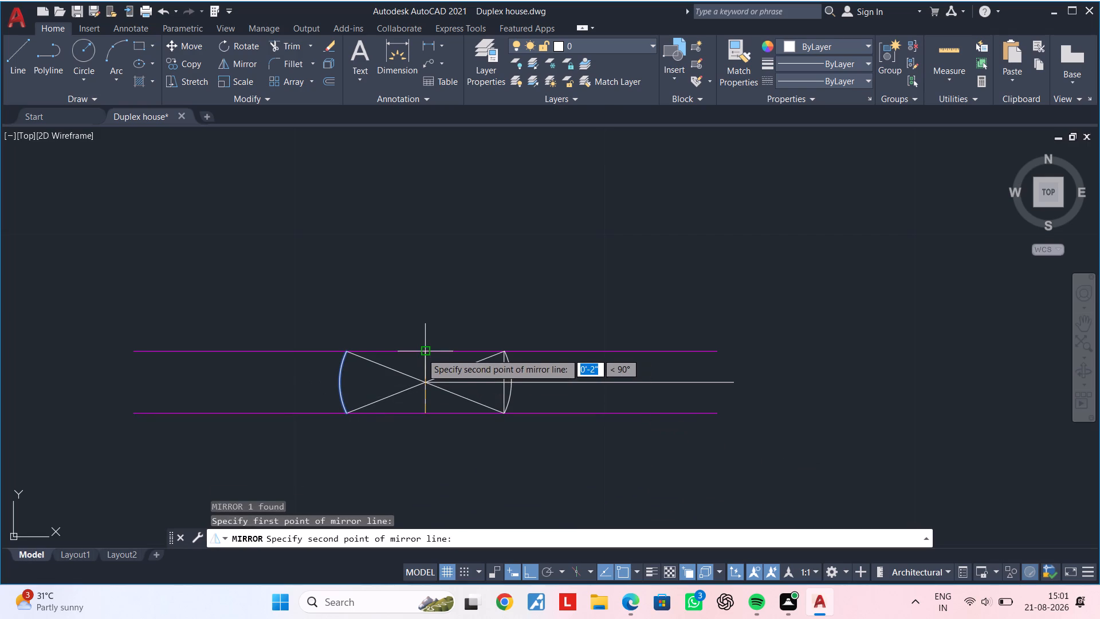
left_click(422, 352)
left_click_drag(451, 407, 422, 352)
key("Escape")
key("Escape")
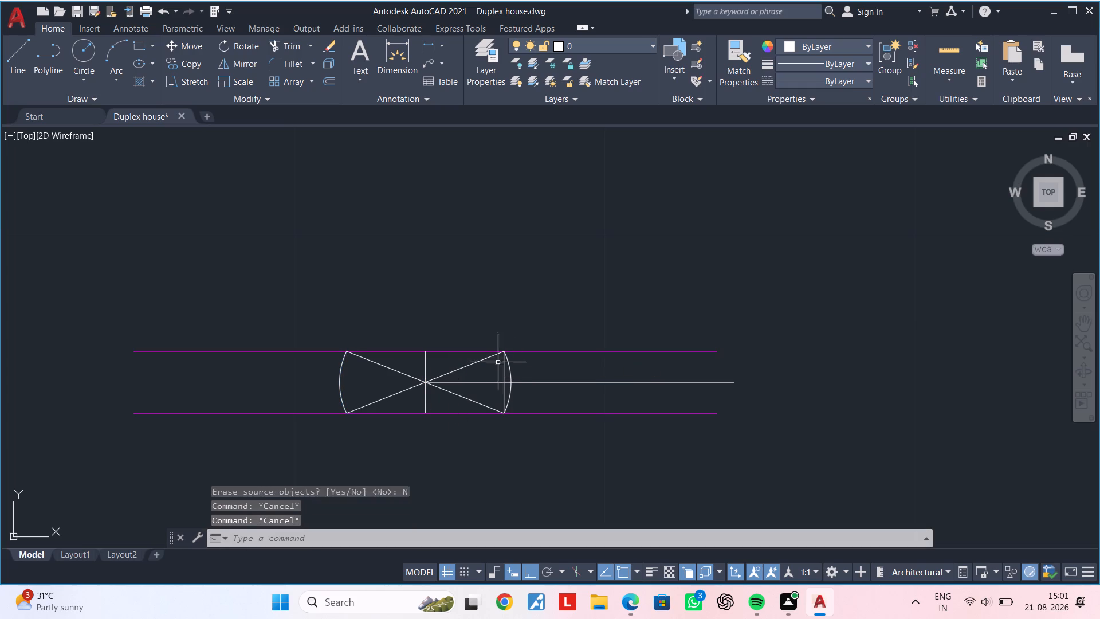
key("Escape")
key("Escape")
Trim the upper magenta line between the diagonals' outer ends and the upper half of the central vertical.
key("t")
type("R")
key("space")
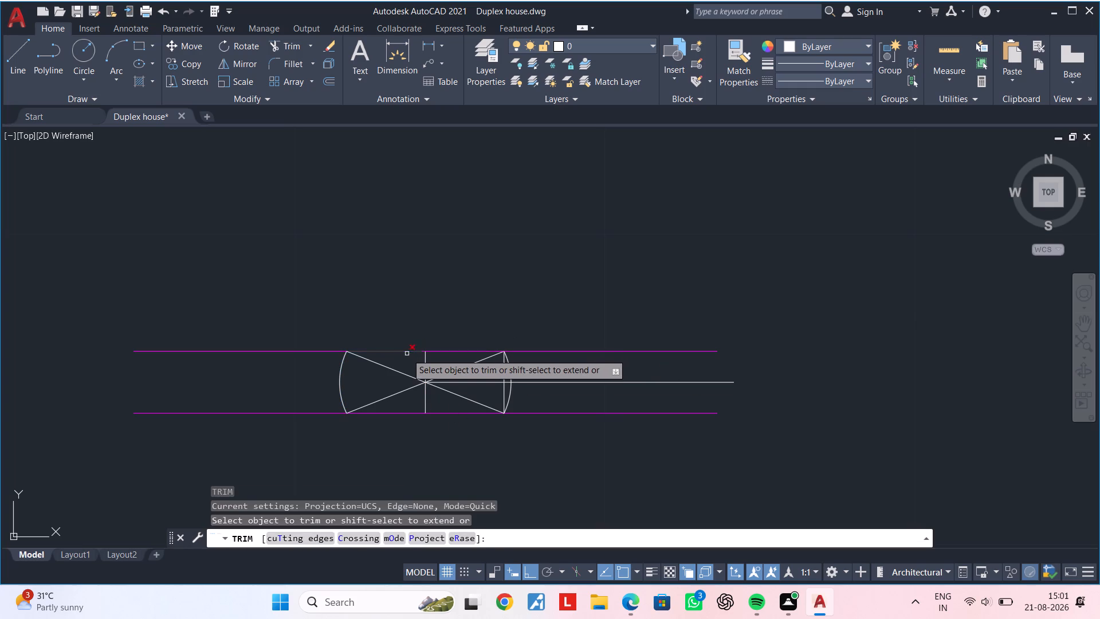
left_click(406, 354)
left_click(404, 346)
left_click(425, 355)
left_click(446, 352)
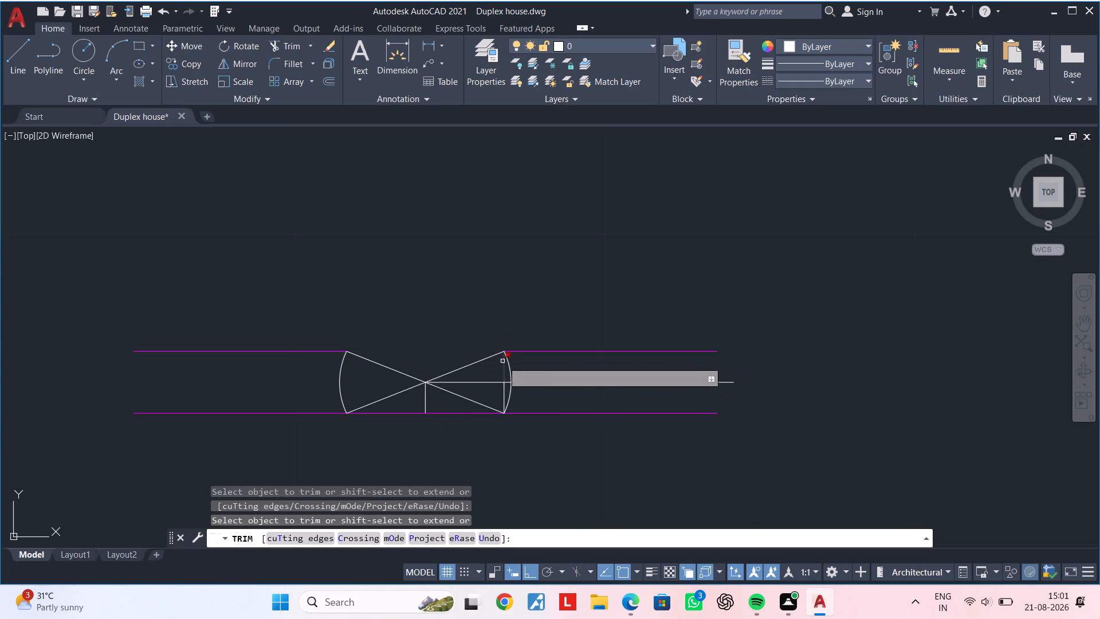
Trim away the east vertical and the centre line between the diagonals' crossing and the east arc.
scroll(501, 366, "up", 1)
left_click(503, 373)
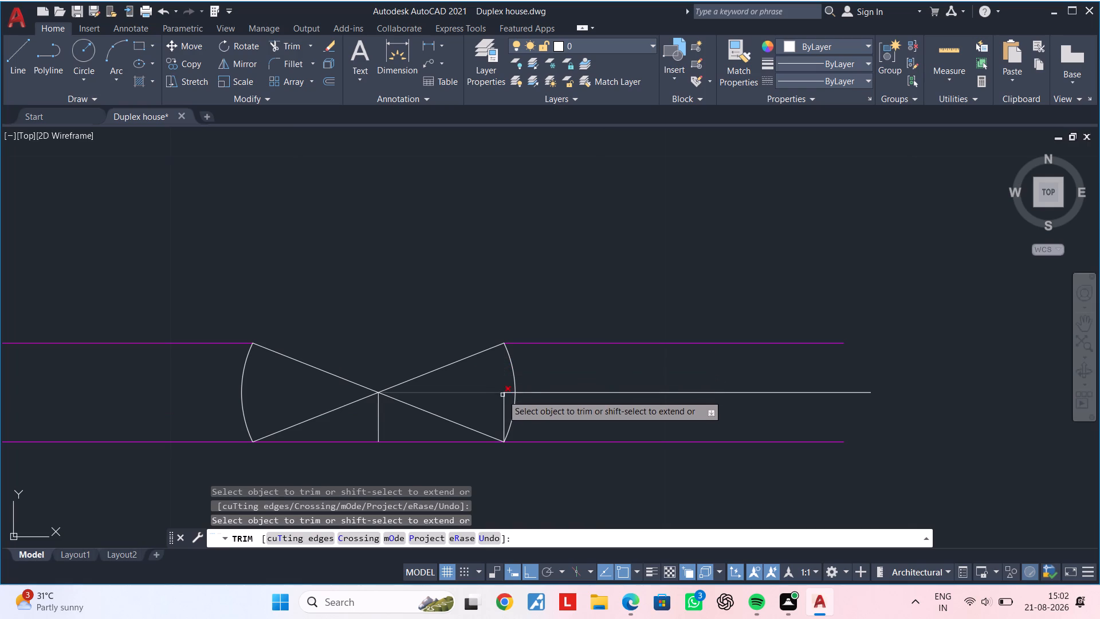
left_click(502, 398)
left_click(497, 388)
left_click(481, 396)
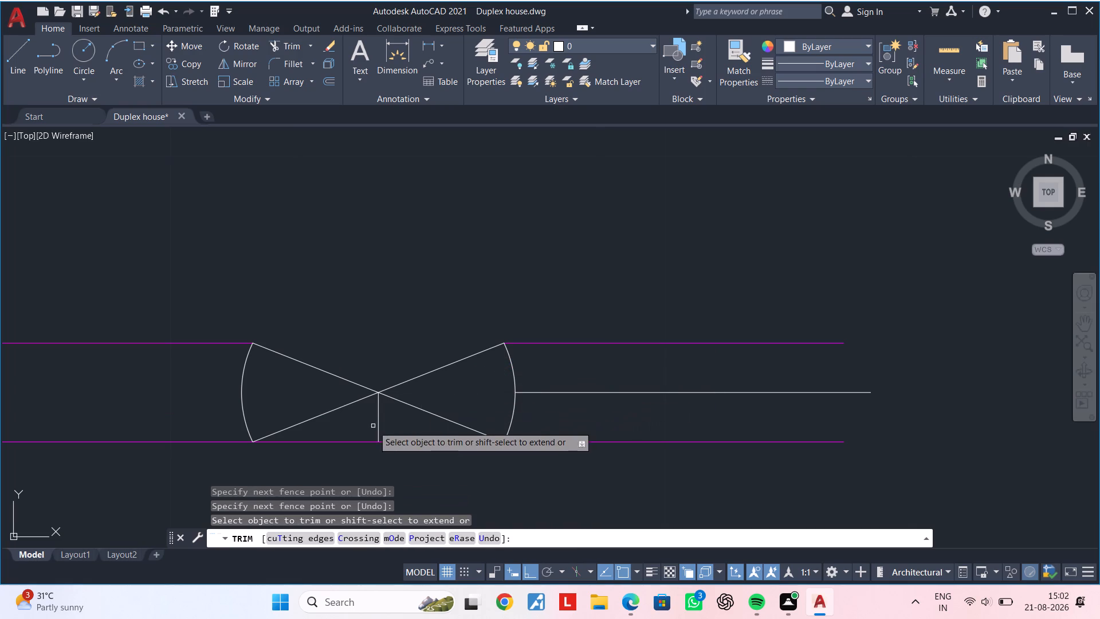
Trim the lower half of the central vertical and the lower magenta line between the two arcs.
left_click(379, 424)
scroll(378, 425, "down", 2)
middle_click_drag(435, 397, 473, 379)
scroll(435, 397, "up", 1)
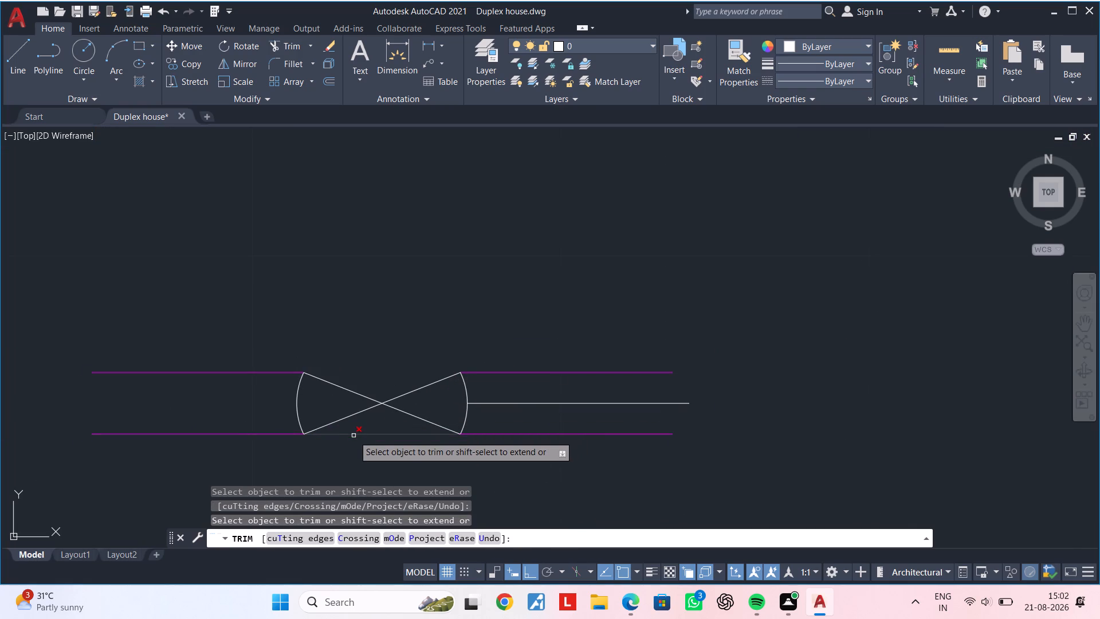
left_click(366, 435)
key("Escape")
key("Escape")
key("Escape")
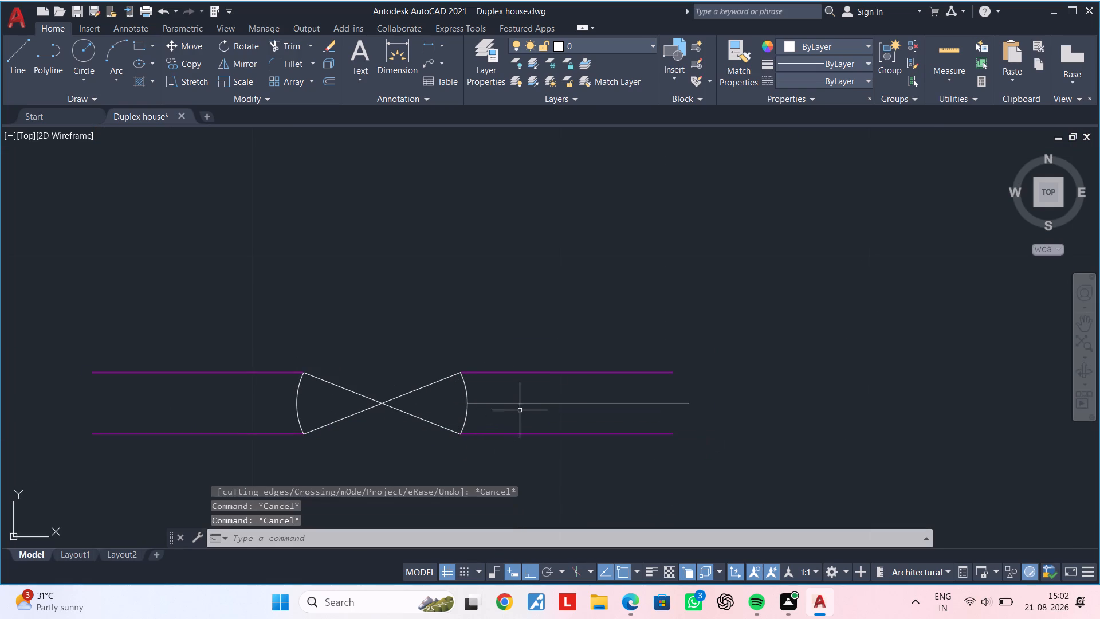
Erase the leftover centre line extending east from the east arc.
left_click(522, 403)
key("Delete")
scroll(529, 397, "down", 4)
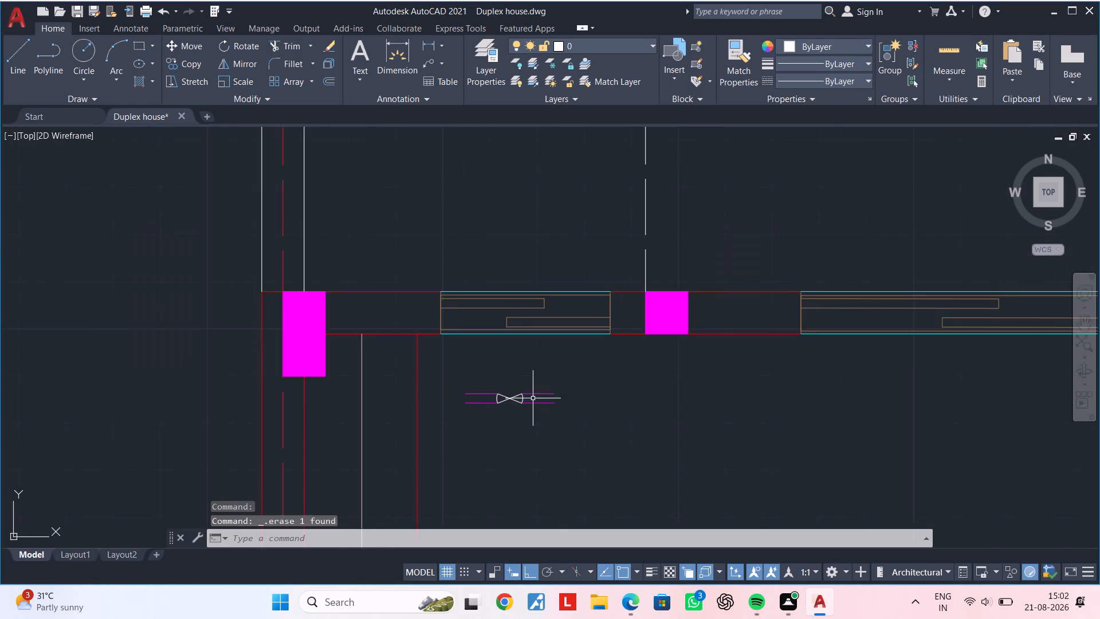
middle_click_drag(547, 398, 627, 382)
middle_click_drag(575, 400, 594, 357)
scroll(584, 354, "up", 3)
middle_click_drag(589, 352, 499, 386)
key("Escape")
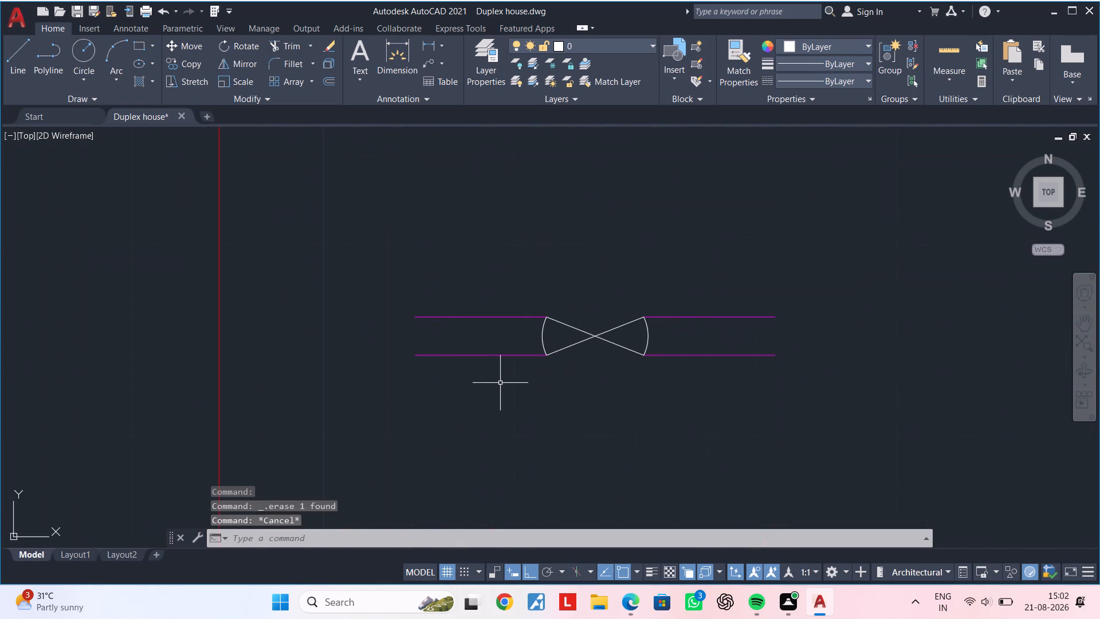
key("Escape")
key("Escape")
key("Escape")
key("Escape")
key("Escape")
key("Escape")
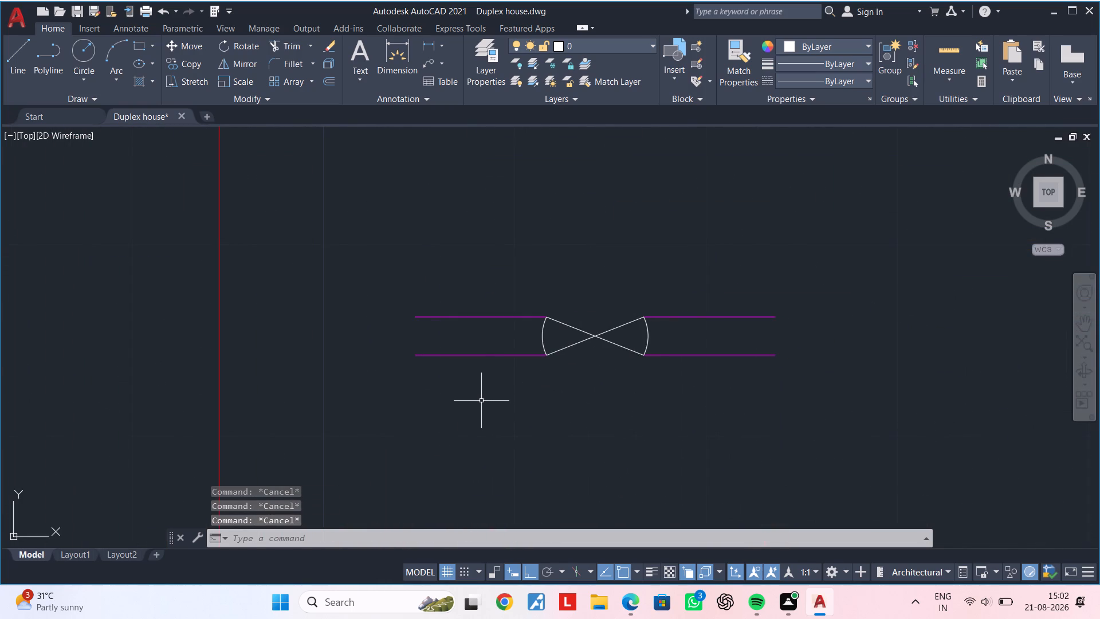
Draw a three-point arc from the upper magenta line's west end through the lower line's west end, ending on the upper line slightly east.
scroll(481, 394, "up", 1)
middle_click_drag(480, 394, 482, 464)
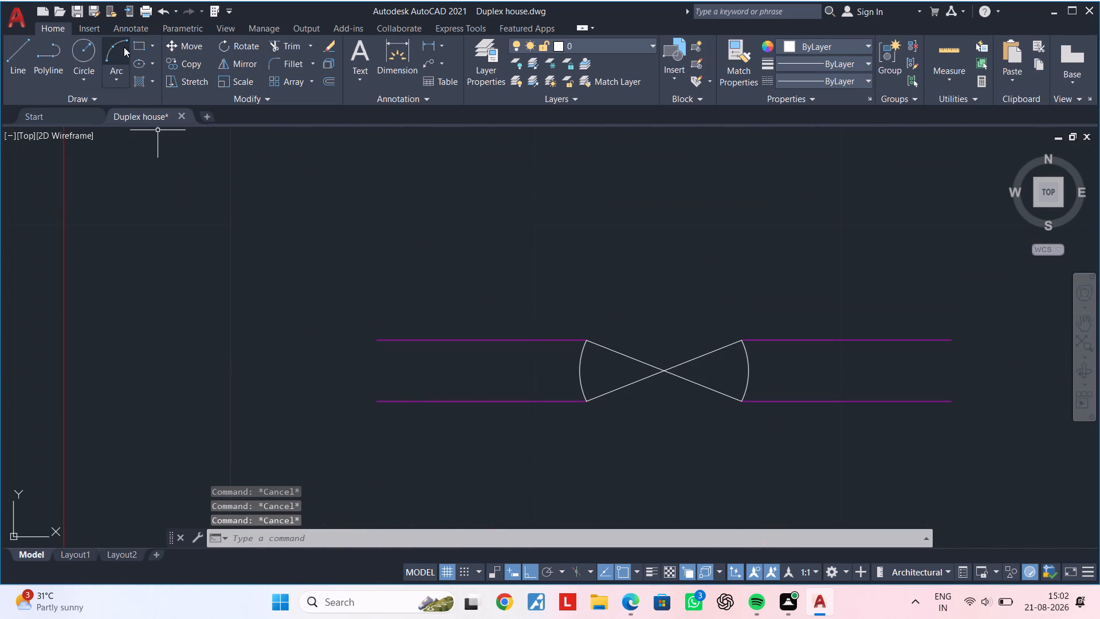
left_click(121, 48)
left_click(375, 340)
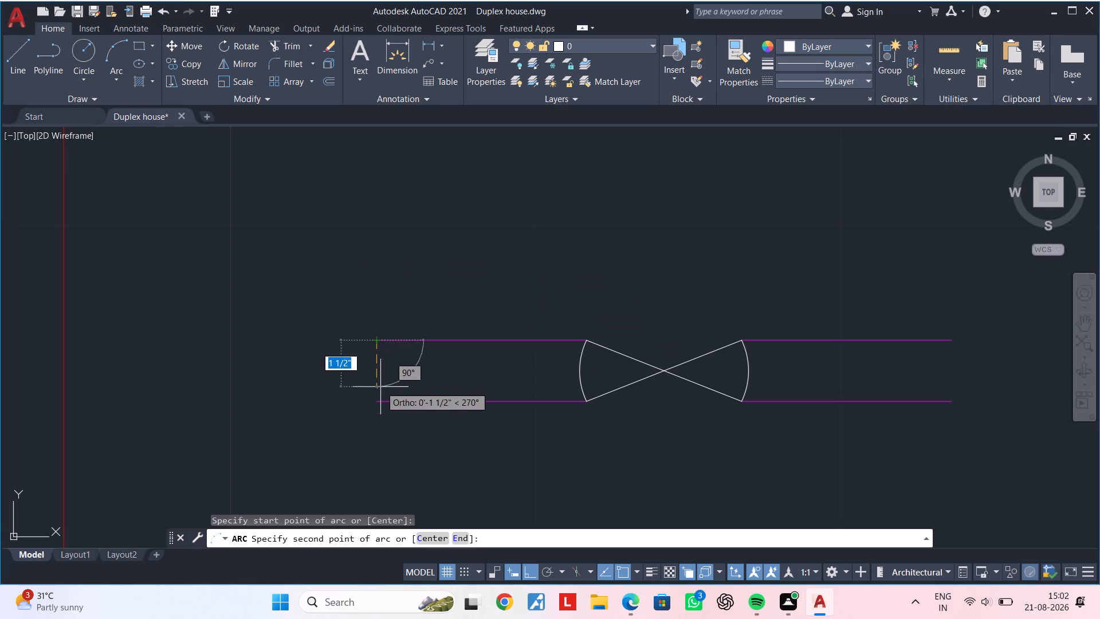
left_click(376, 399)
left_click(374, 335)
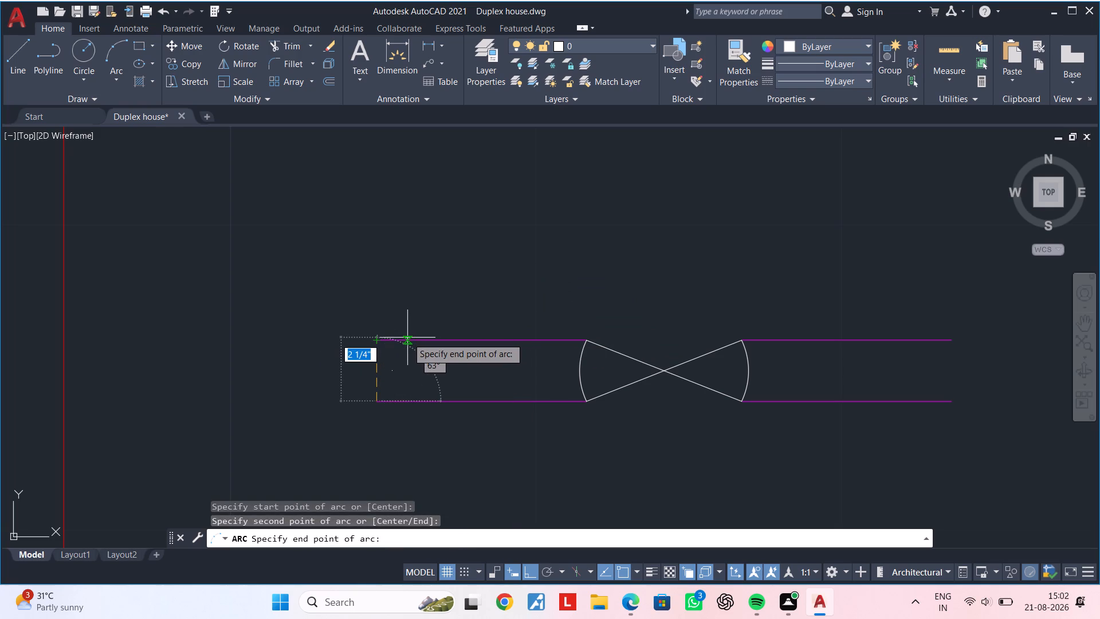
left_click(408, 338)
key("Escape")
key("Escape")
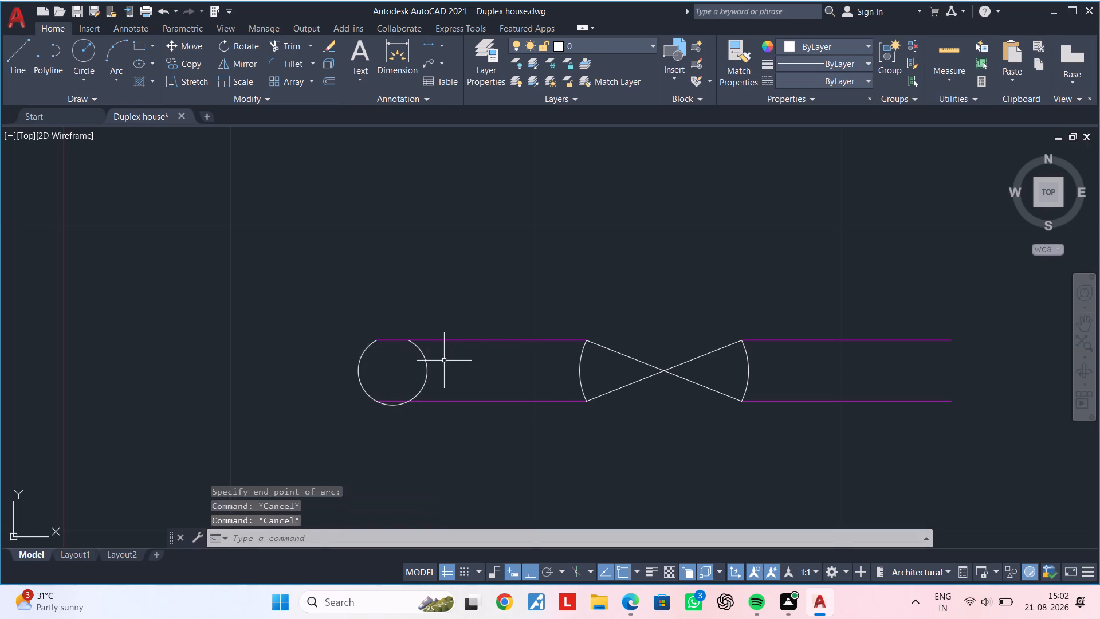
Trim the new arc's east side and the part south of the lower magenta line, leaving only the west end cap.
scroll(444, 362, "up", 1)
key("Escape")
key("Escape")
key("y")
key("Escape")
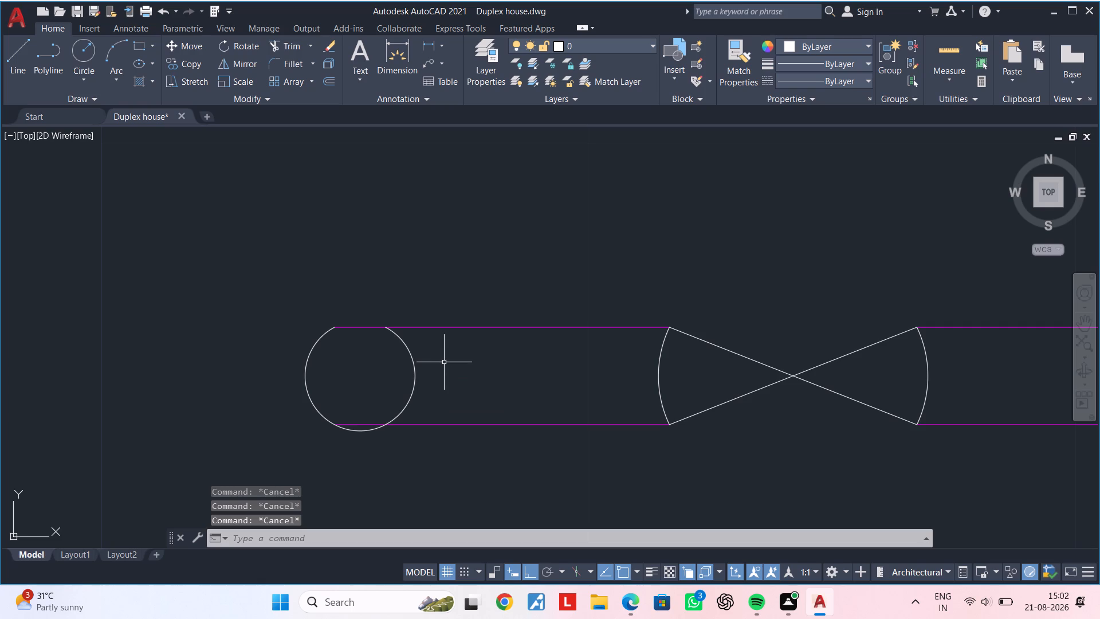
type("TR")
key("space")
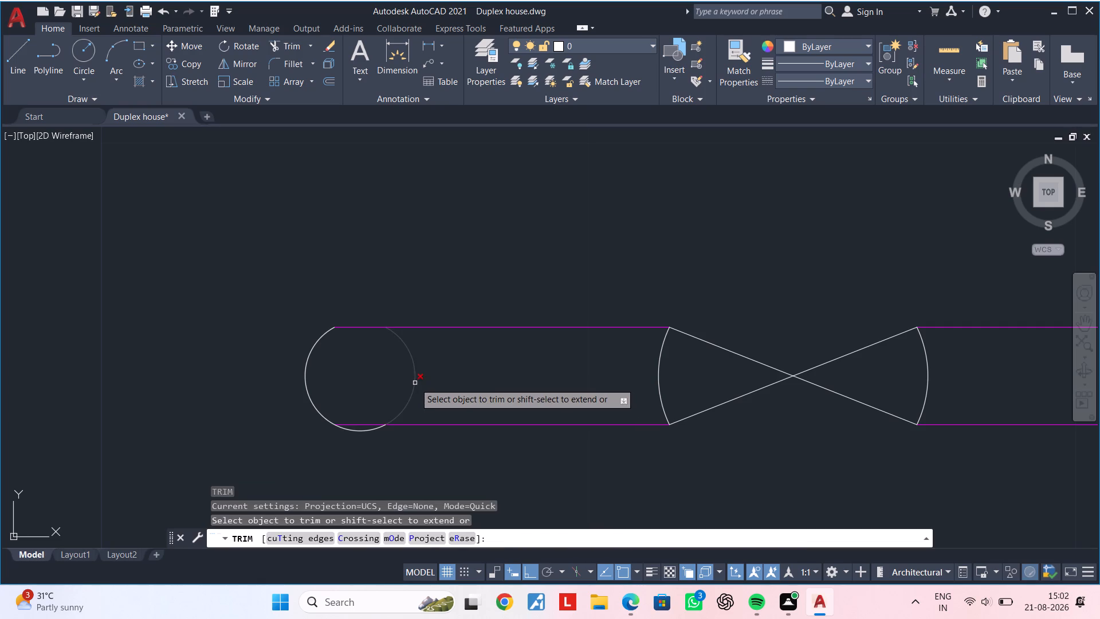
left_click(415, 383)
left_click(368, 430)
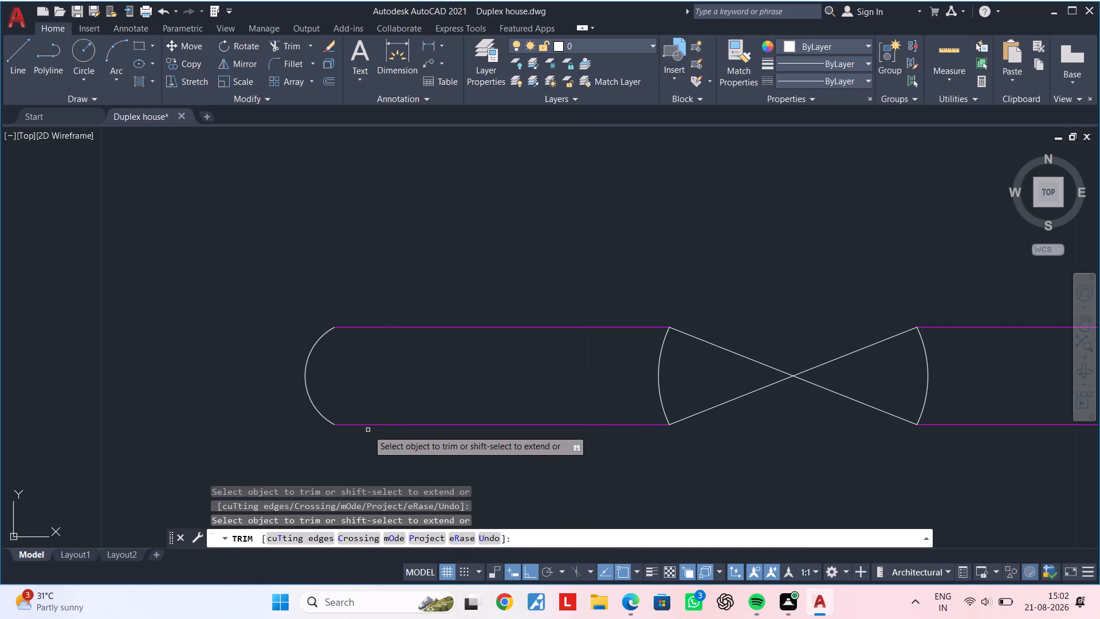
key("Escape")
key("Escape")
Flatten the west end-cap arc by stretching its midpoint east, closer to the magenta lines' ends.
left_click(304, 383)
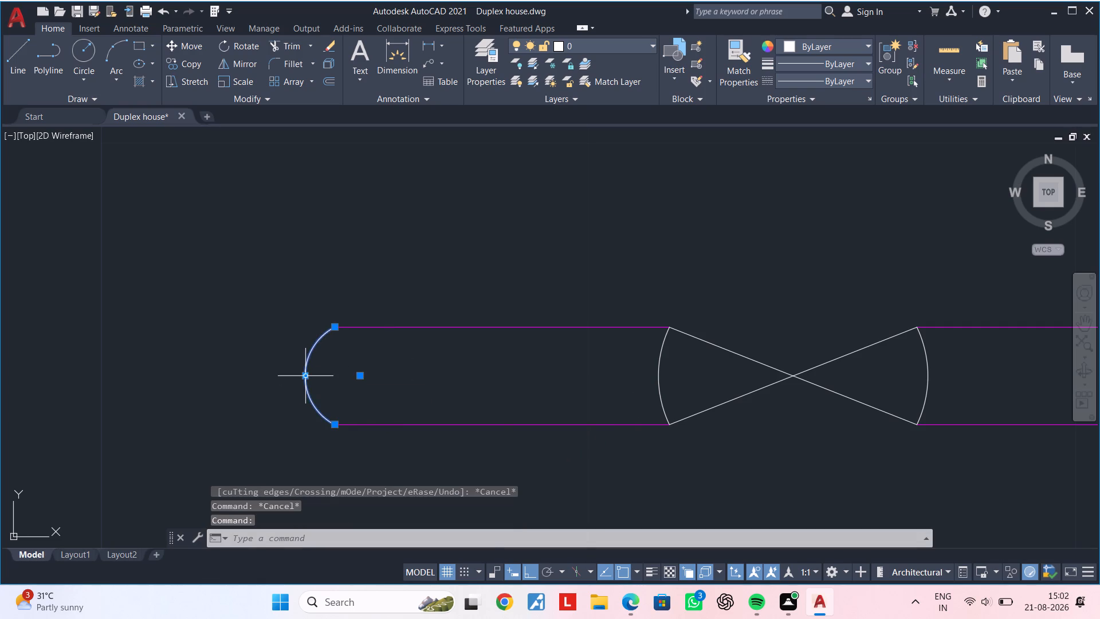
left_click(305, 378)
left_click(319, 378)
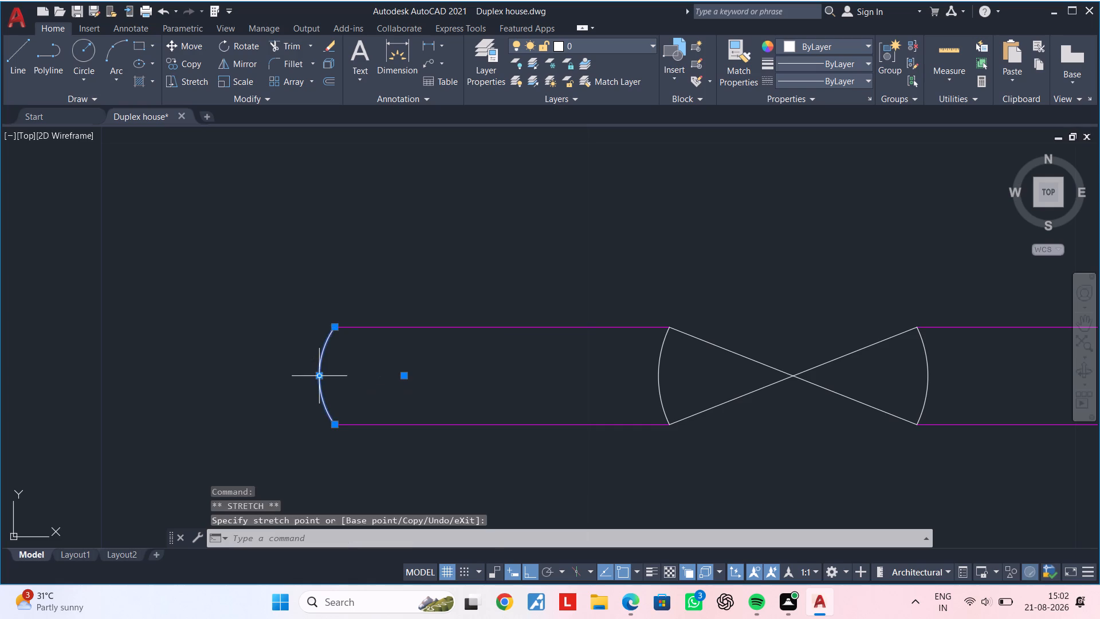
key("Escape")
key("Escape")
Mirror the west end-cap arc to the east ends of the magenta lines about a vertical axis through the diagonals' crossing, keeping the original.
scroll(399, 375, "down", 1)
middle_click_drag(404, 375, 314, 369)
key("Escape")
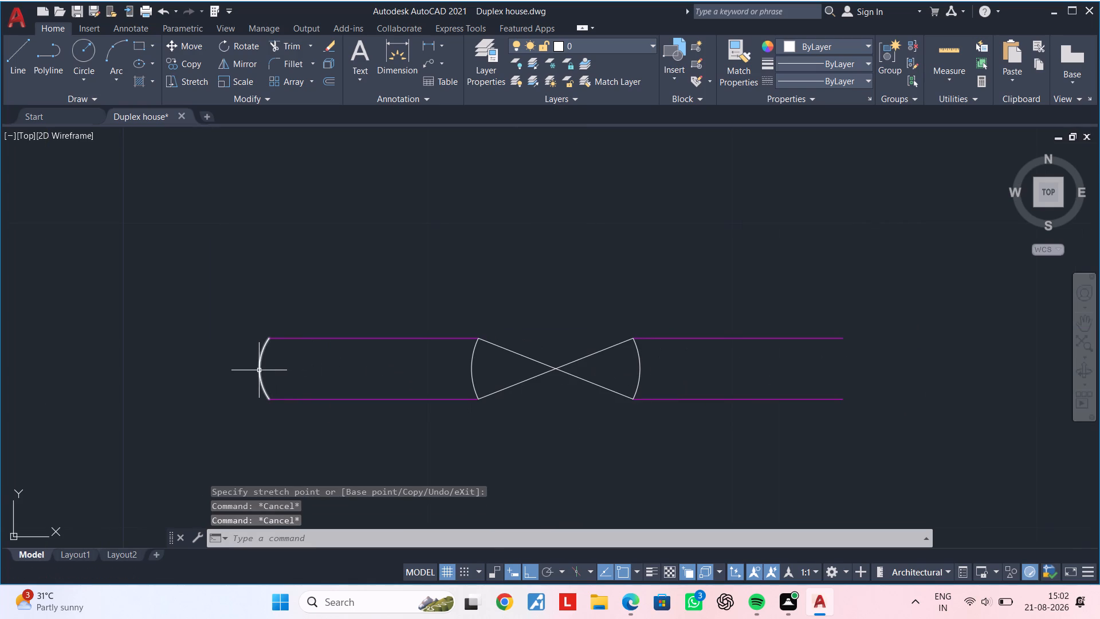
left_click(261, 369)
type("MI")
key("space")
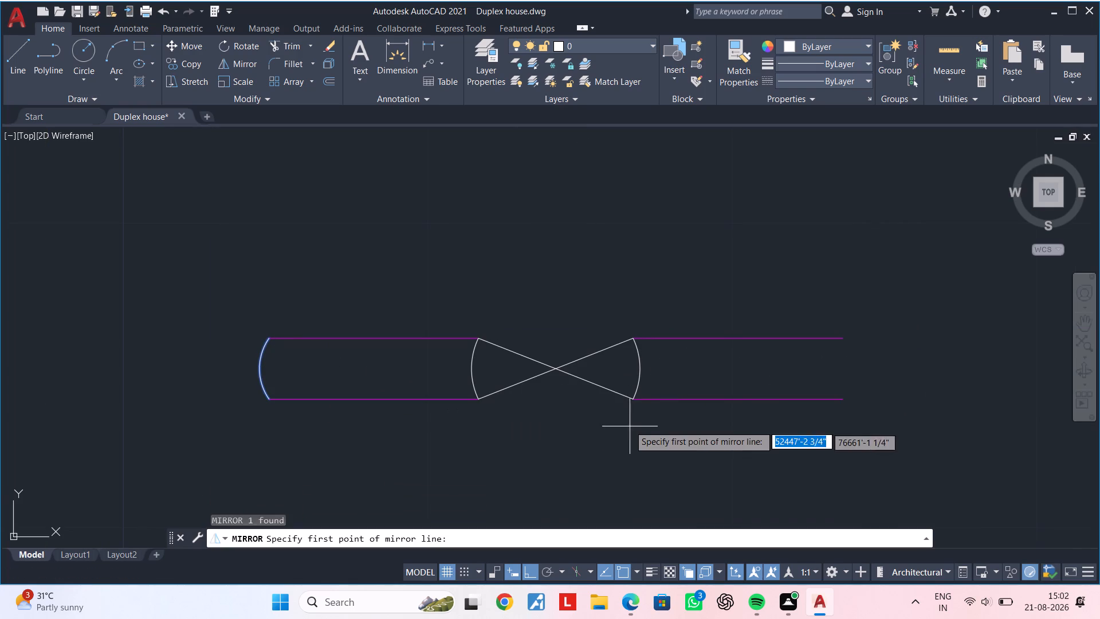
left_click(551, 366)
left_click(563, 442)
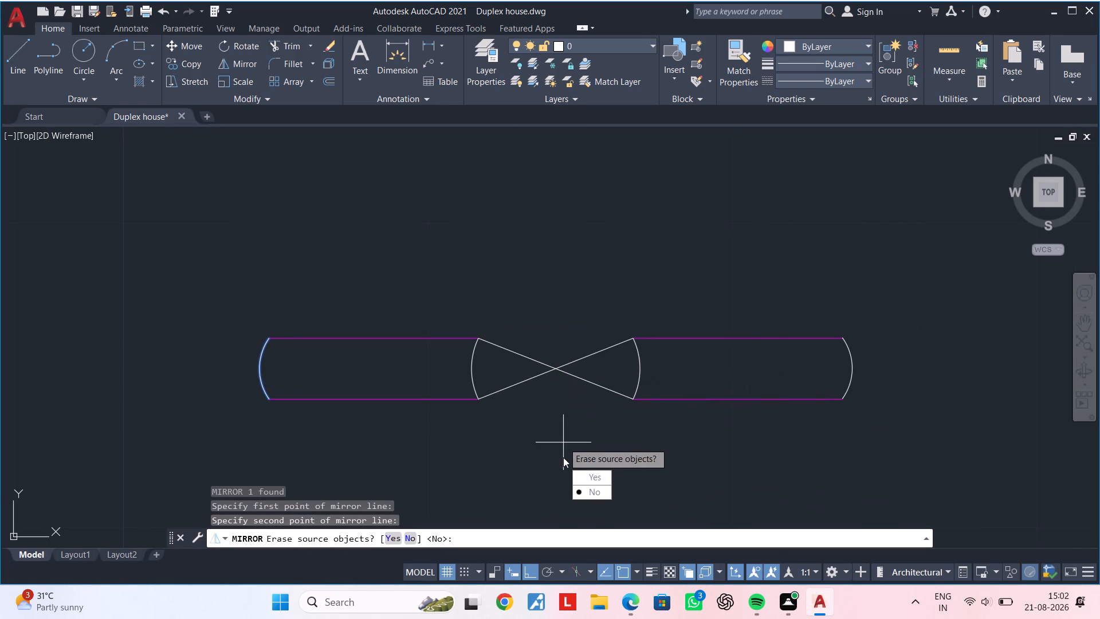
left_click_drag(582, 489, 563, 442)
key("Escape")
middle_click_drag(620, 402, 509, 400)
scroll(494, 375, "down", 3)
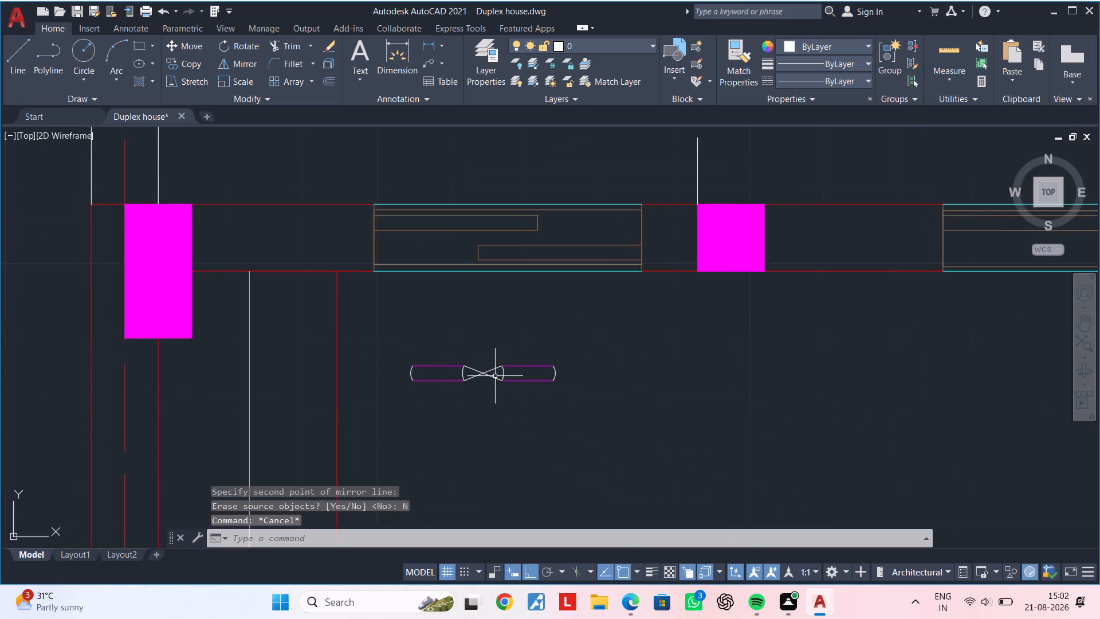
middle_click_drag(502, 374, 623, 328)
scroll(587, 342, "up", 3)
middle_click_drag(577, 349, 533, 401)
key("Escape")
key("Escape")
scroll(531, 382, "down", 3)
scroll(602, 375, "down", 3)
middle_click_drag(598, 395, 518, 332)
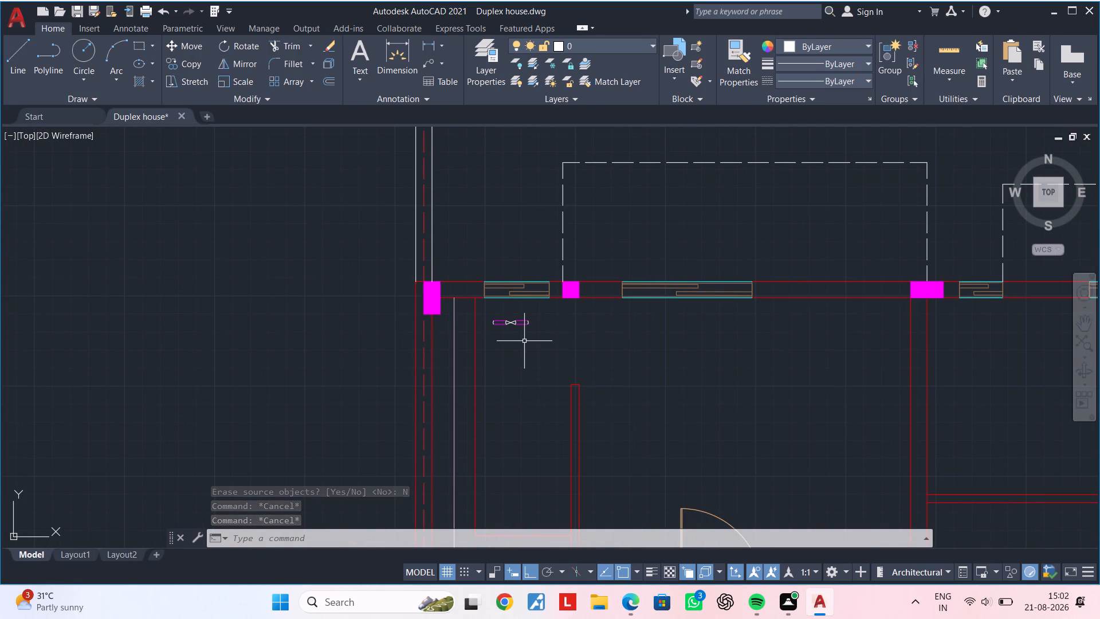
Change the colour of the entire crossed-diagonal detail, including its side lines and arcs, to orange 205,105,40.
scroll(524, 341, "up", 1)
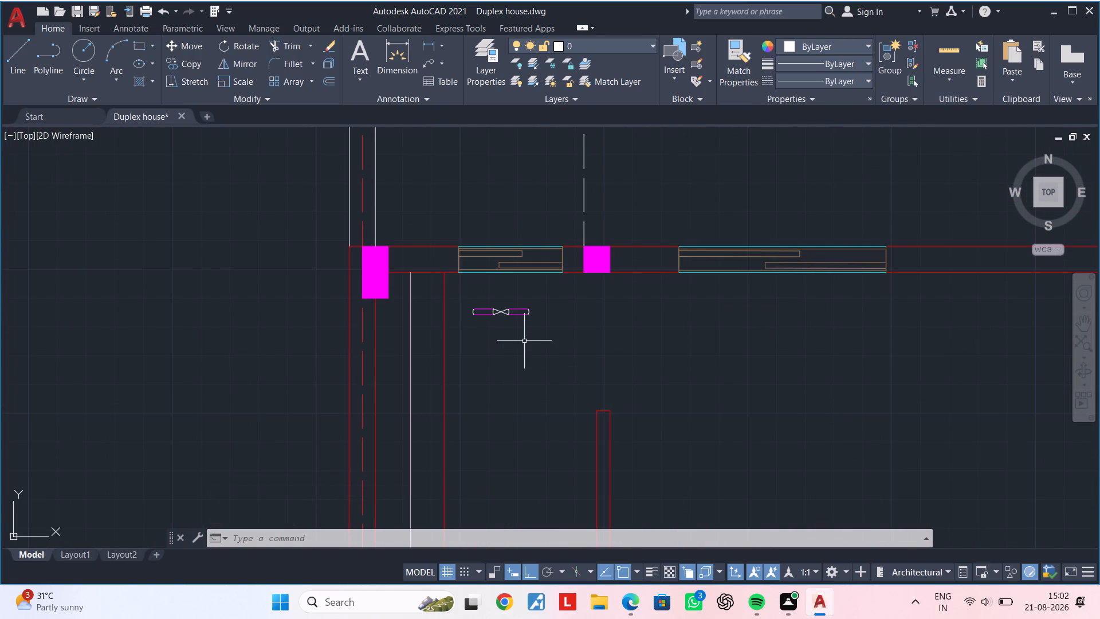
scroll(504, 338, "up", 3)
middle_click_drag(476, 309, 464, 405)
scroll(441, 356, "up", 3)
middle_click_drag(439, 361, 439, 420)
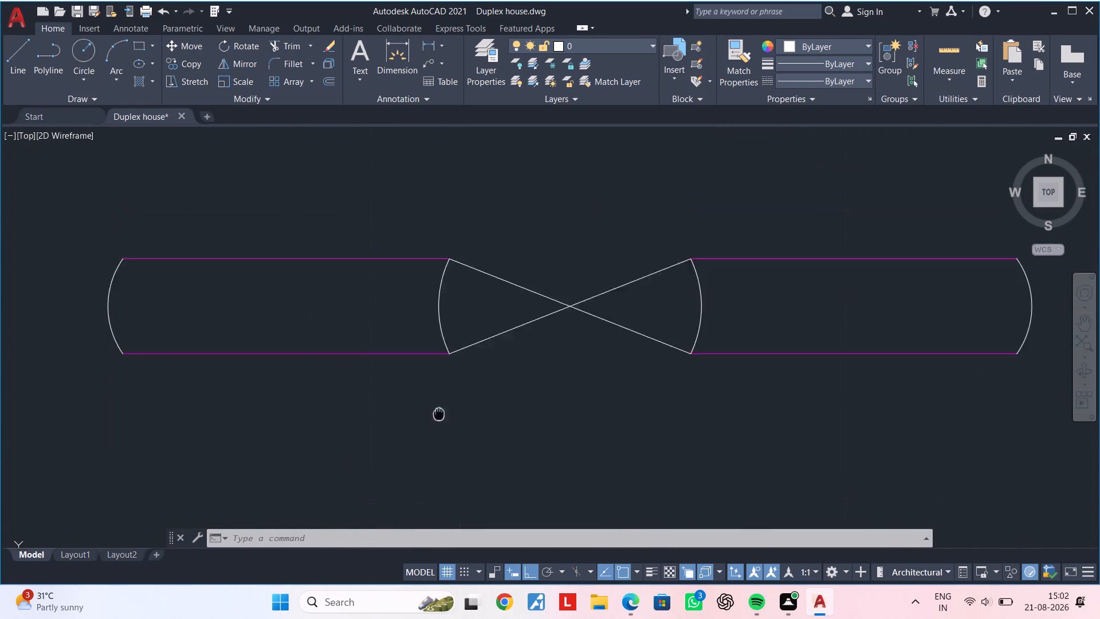
middle_click_drag(439, 420, 442, 426)
key("Escape")
key("Escape")
scroll(132, 257, "down", 2)
left_click(37, 201)
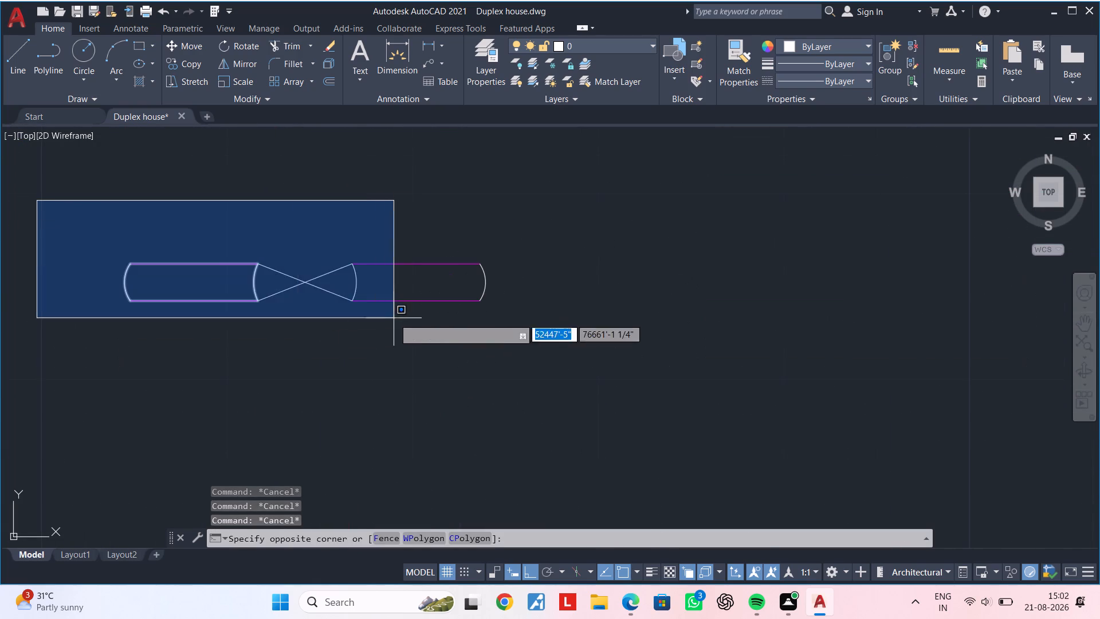
left_click(537, 343)
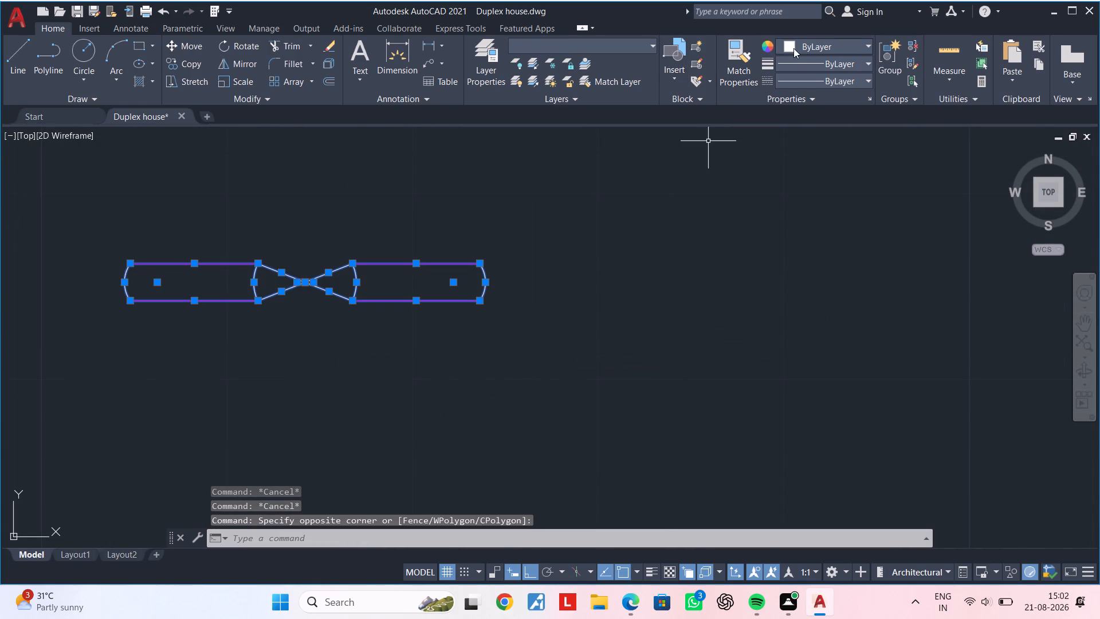
left_click(794, 48)
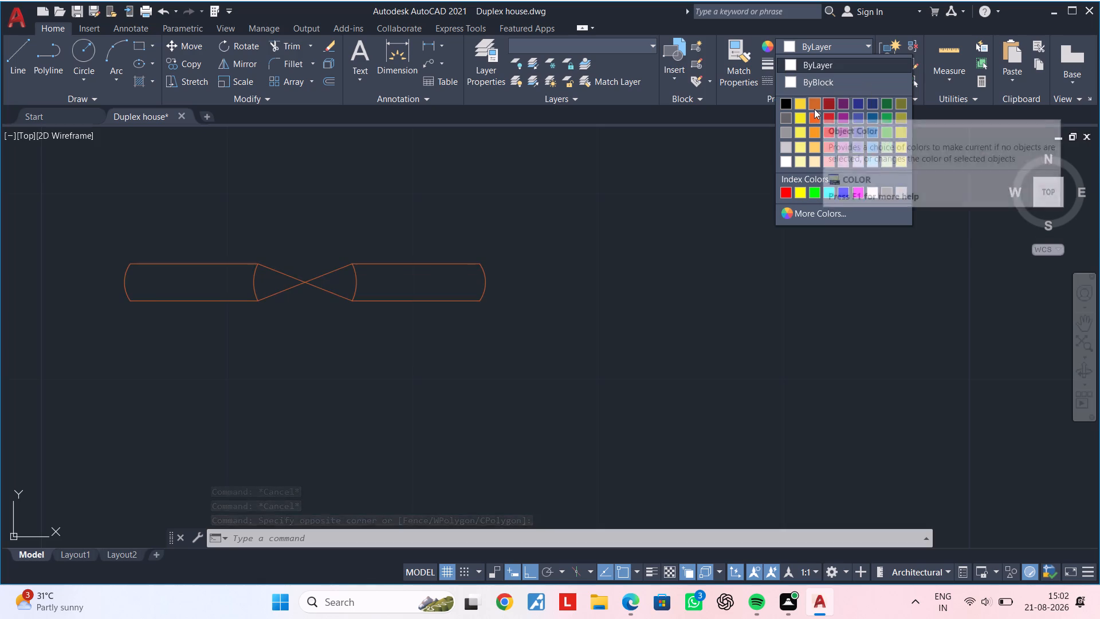
left_click(815, 109)
key("Escape")
key("Escape")
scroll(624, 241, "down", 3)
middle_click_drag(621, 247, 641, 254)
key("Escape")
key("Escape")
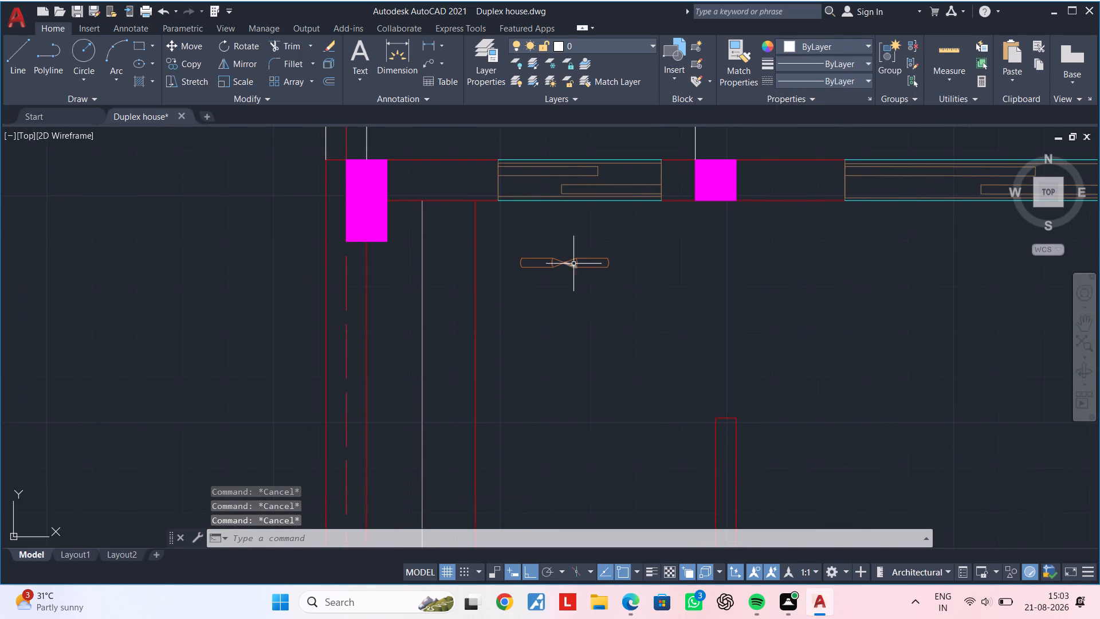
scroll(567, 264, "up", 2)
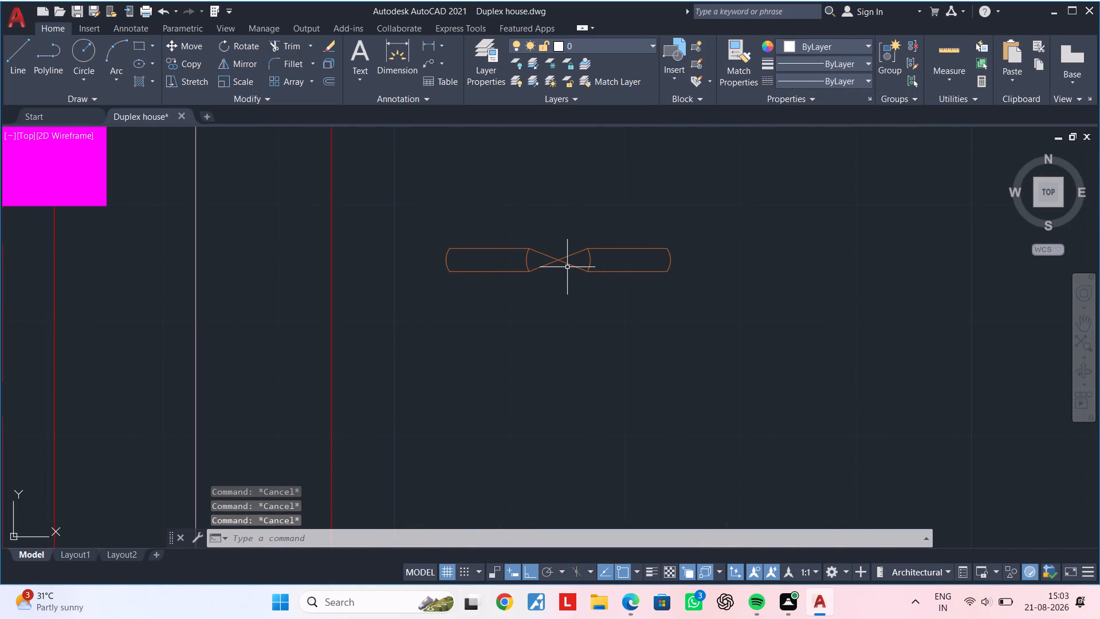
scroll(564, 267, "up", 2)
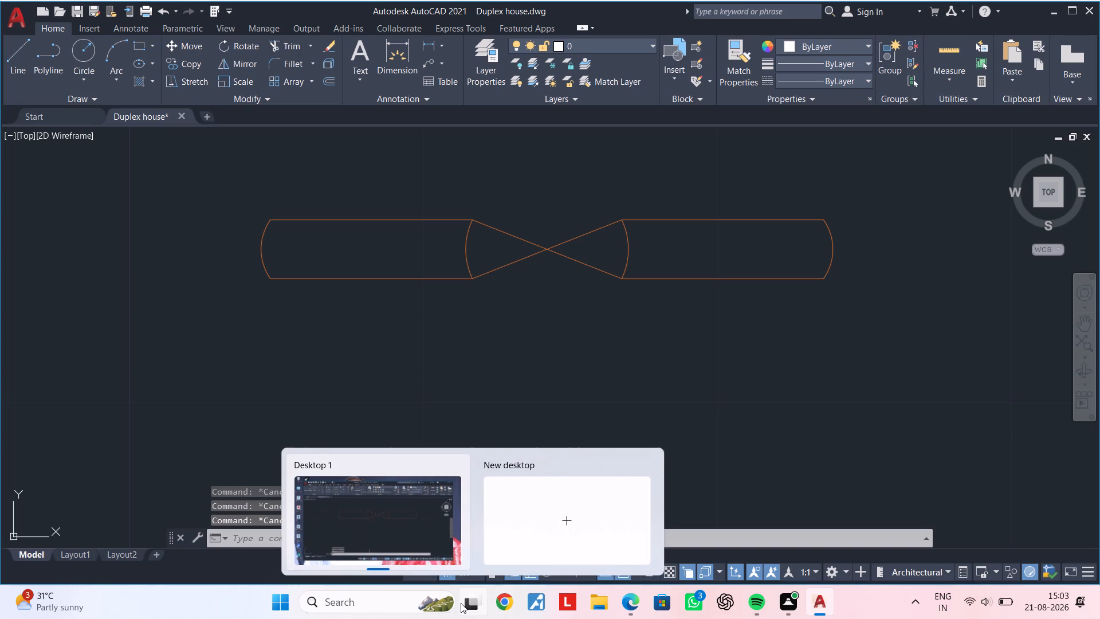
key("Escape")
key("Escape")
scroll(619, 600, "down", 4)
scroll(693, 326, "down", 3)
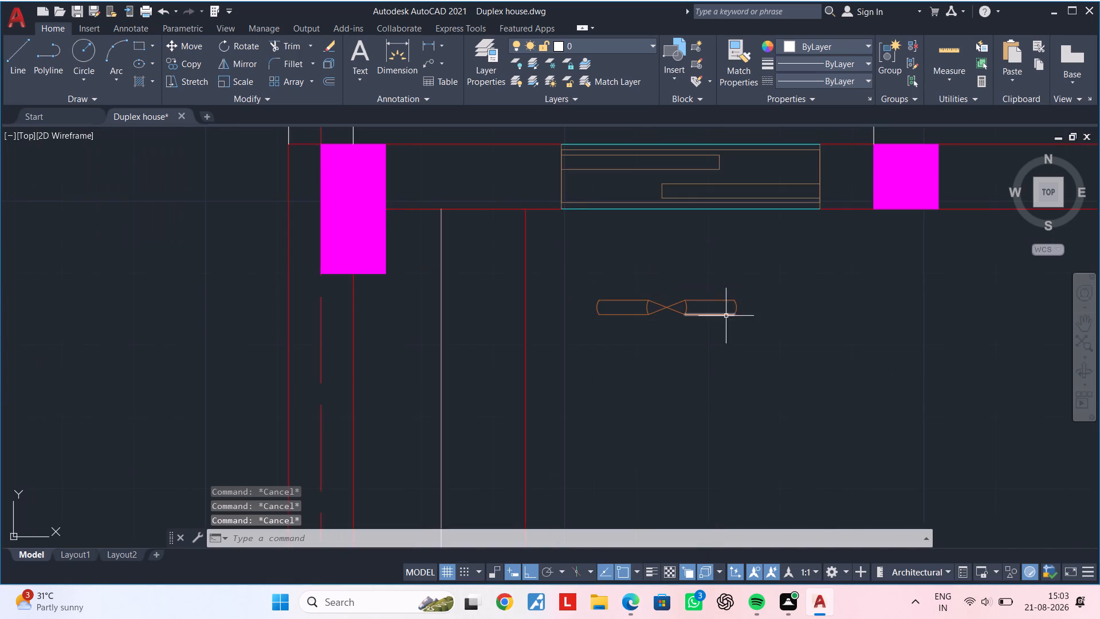
Join the lines and arcs of the orange detail, running Join on the whole detail twice.
middle_click_drag(711, 330, 599, 370)
key("Escape")
left_click_drag(462, 309, 466, 315)
left_click(750, 394)
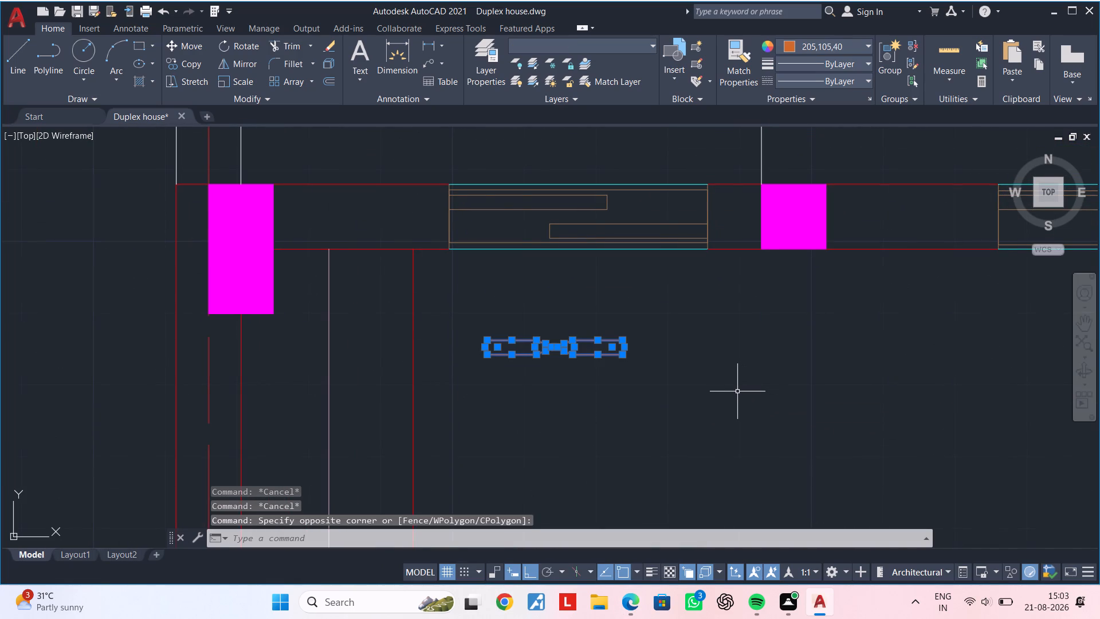
type("J")
key("space")
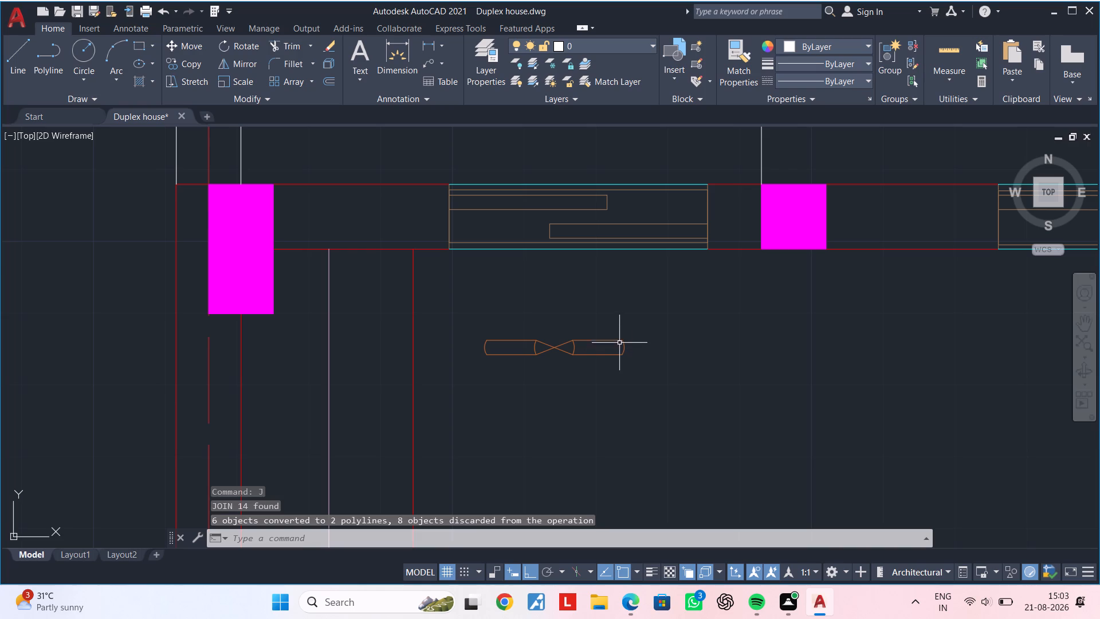
key("Escape")
left_click(472, 332)
left_click(763, 381)
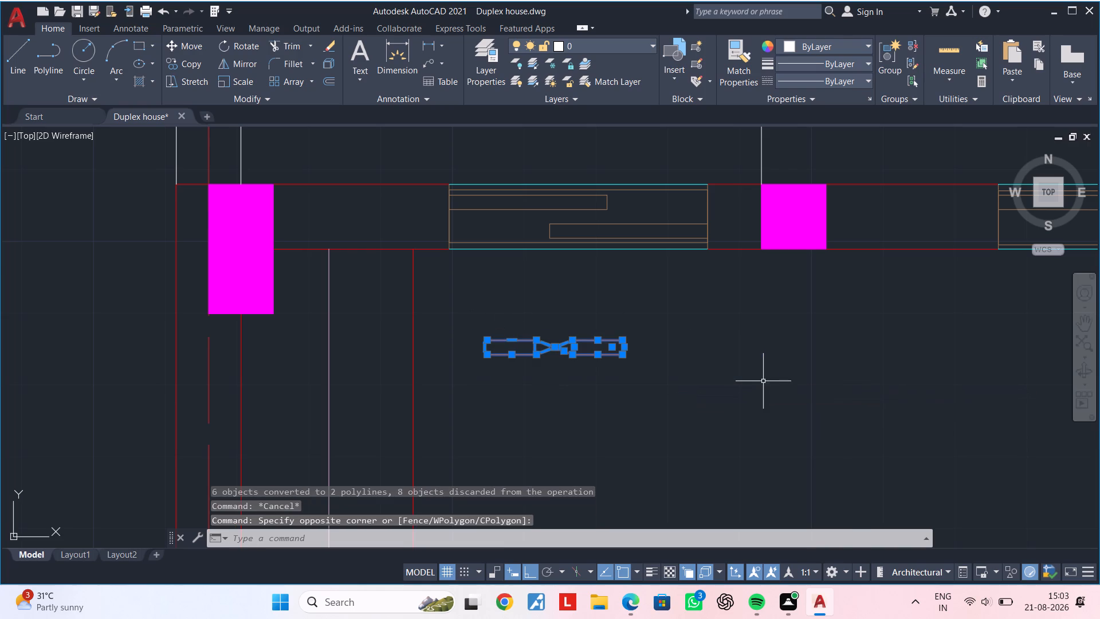
key("j")
key("space")
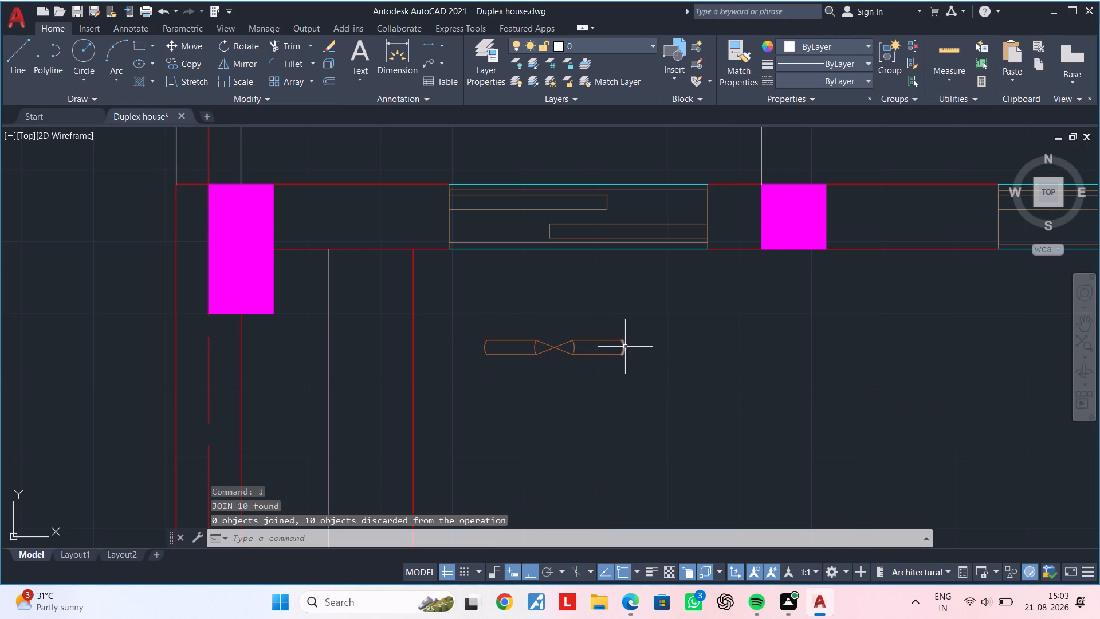
Move the orange detail by its diagonals' crossing point, with Ortho off, onto the vertical line east of the northwest magenta column.
left_click(456, 330)
left_click(744, 375)
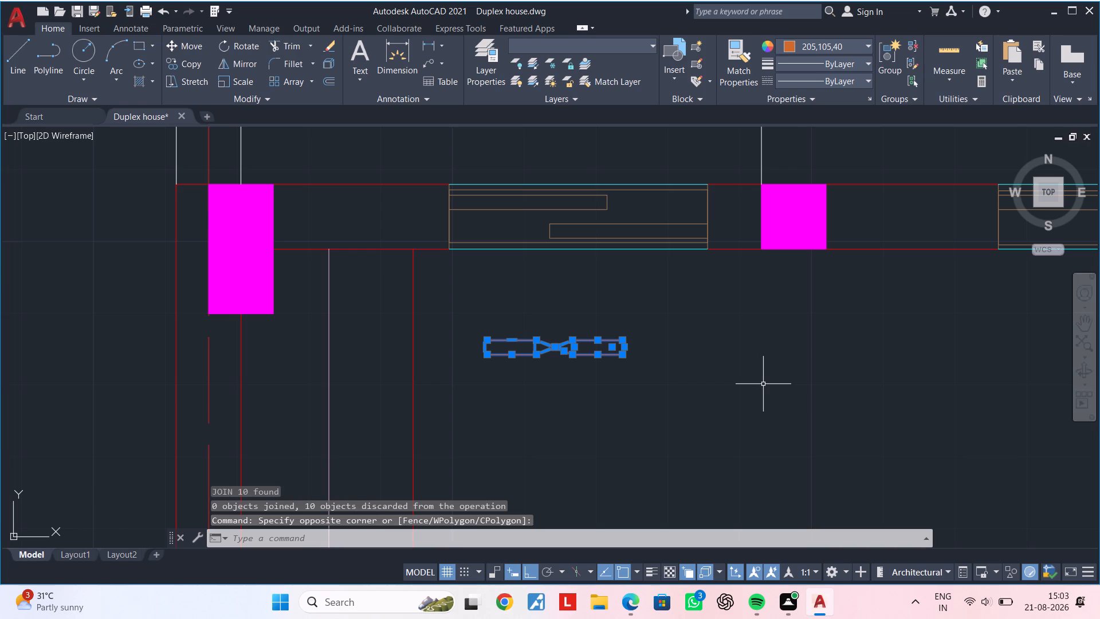
type("M")
key("space")
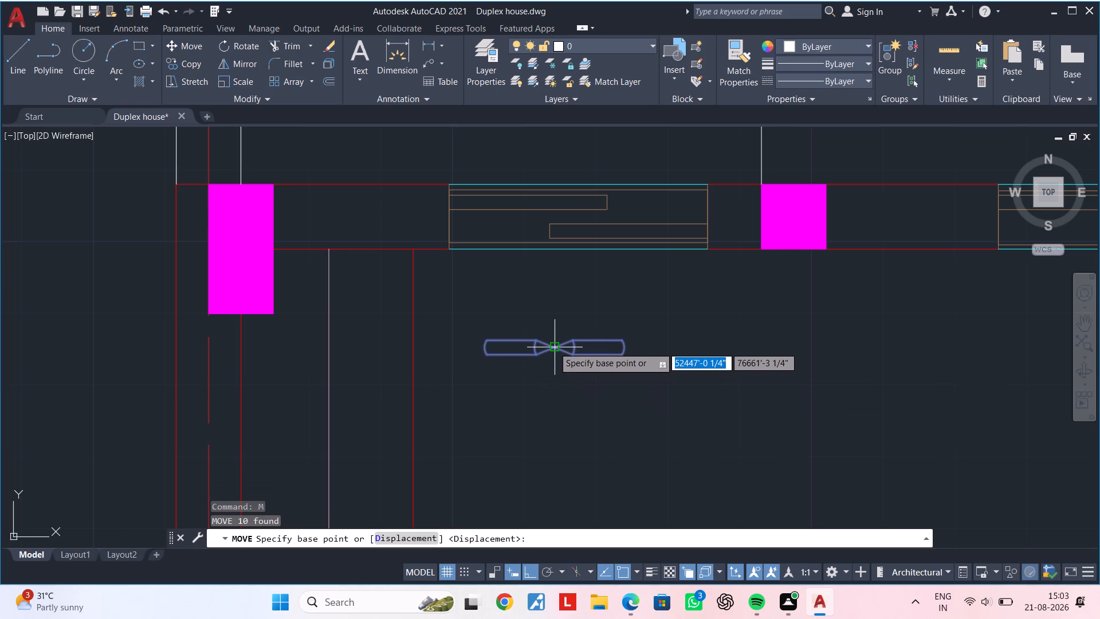
left_click(553, 347)
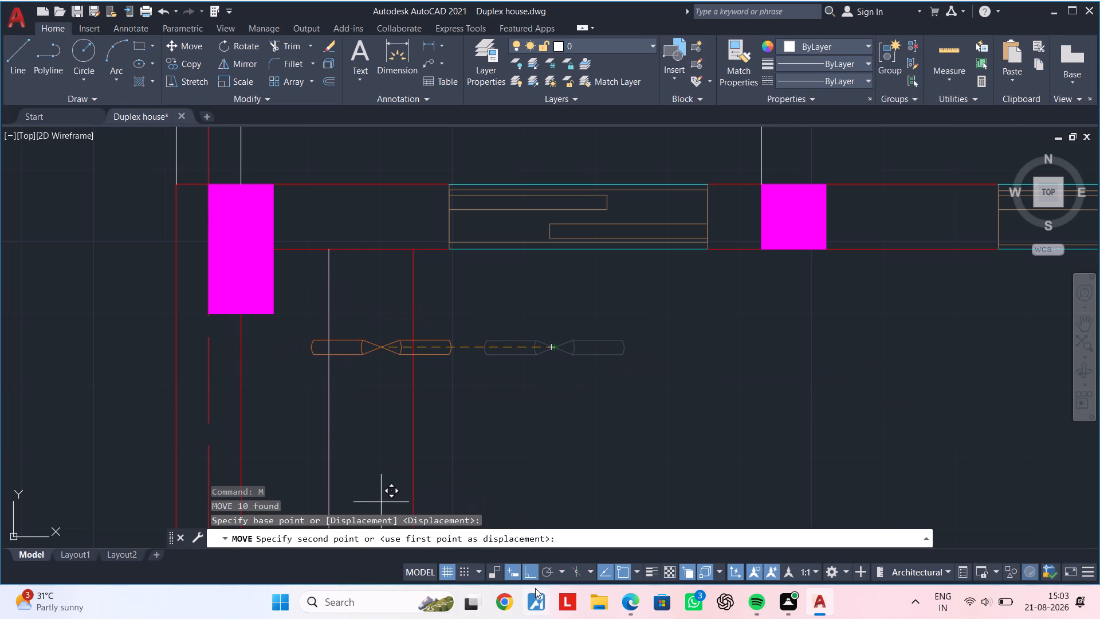
left_click(537, 570)
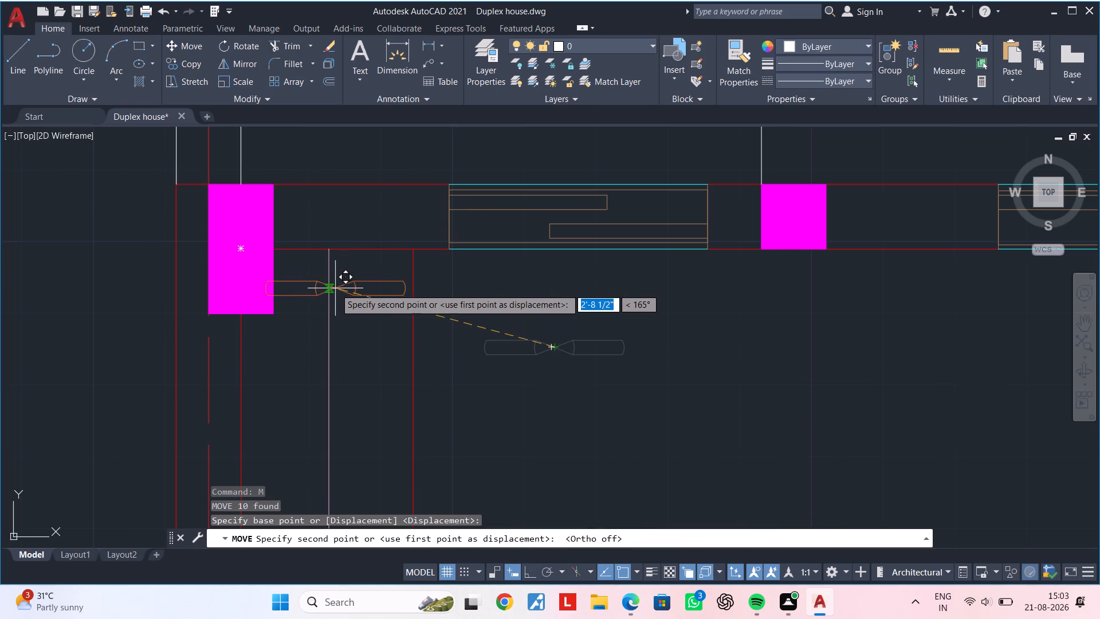
scroll(329, 281, "up", 4)
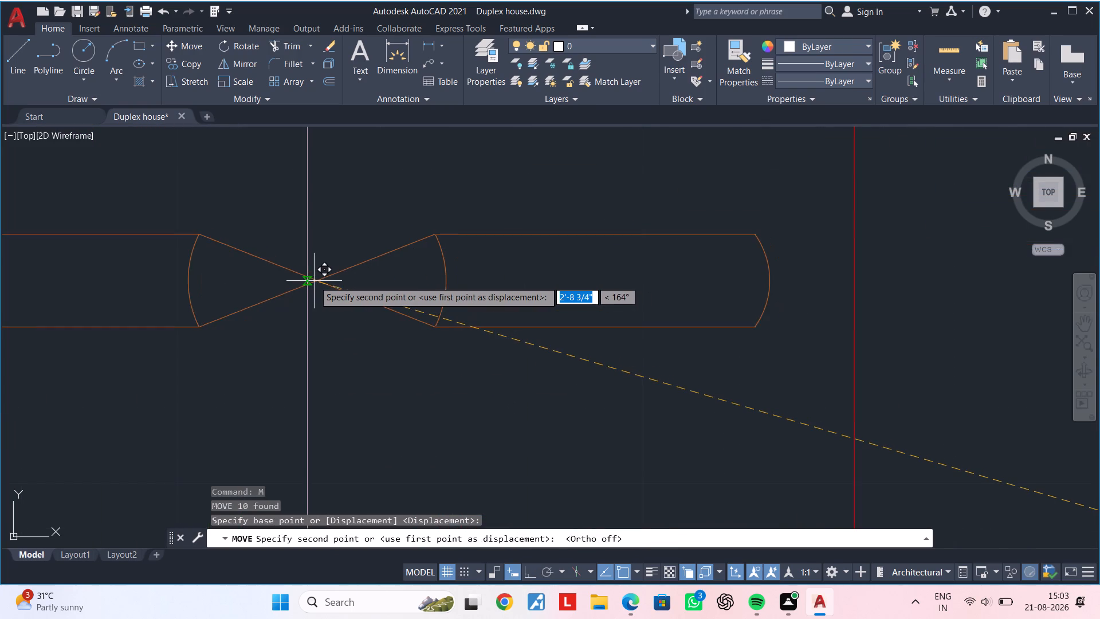
scroll(308, 281, "up", 4)
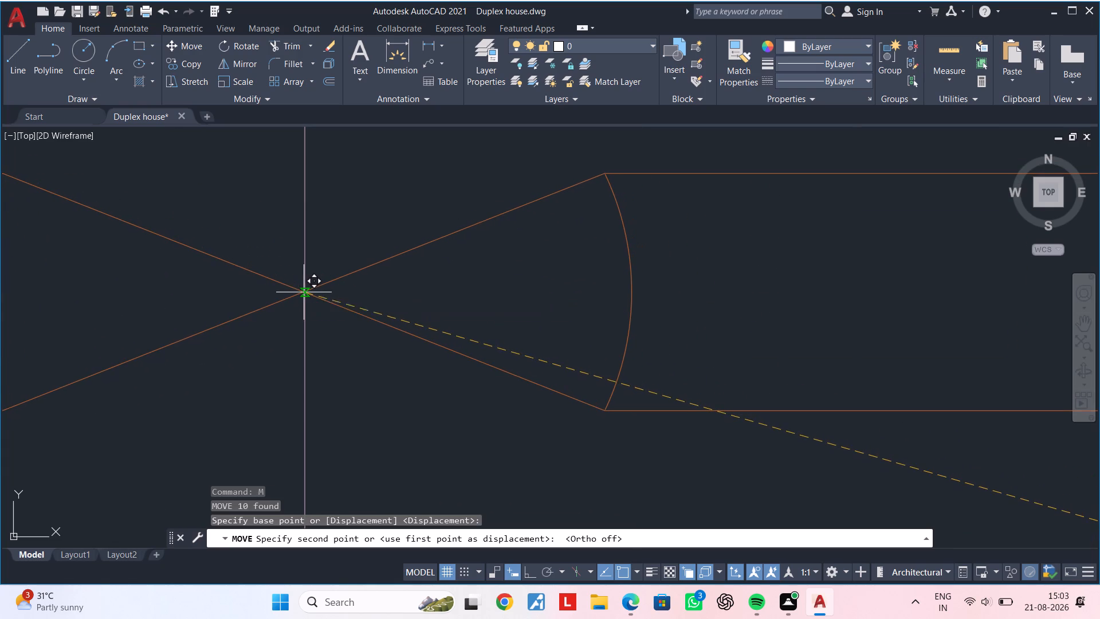
left_click(304, 292)
scroll(498, 303, "down", 6)
middle_click_drag(596, 355, 521, 356)
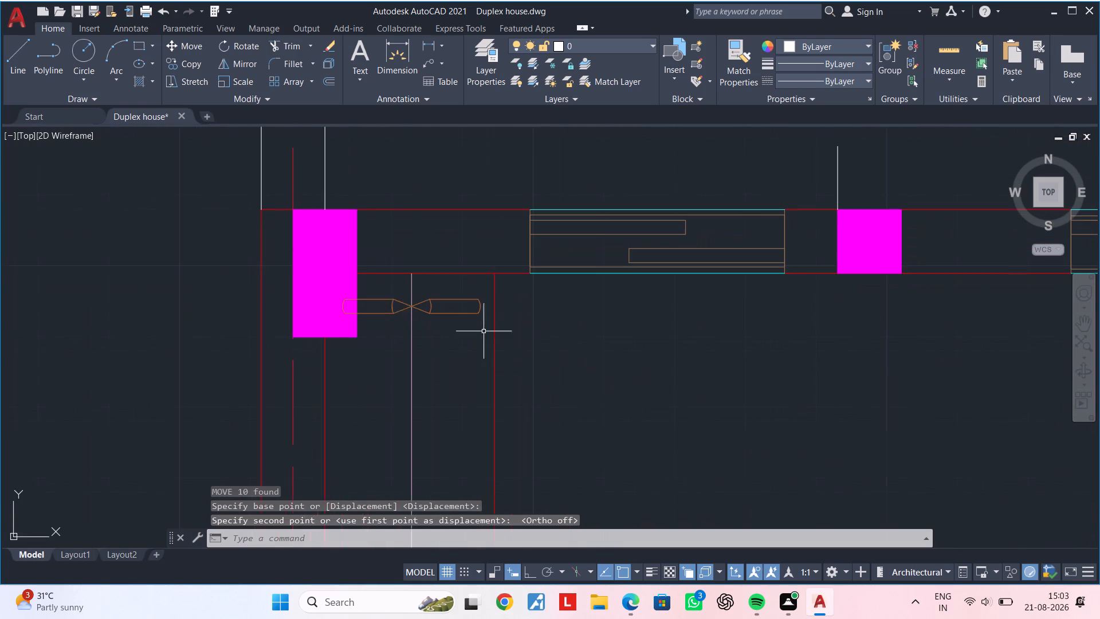
key("Escape")
middle_click_drag(398, 311, 521, 308)
key("Escape")
key("Escape")
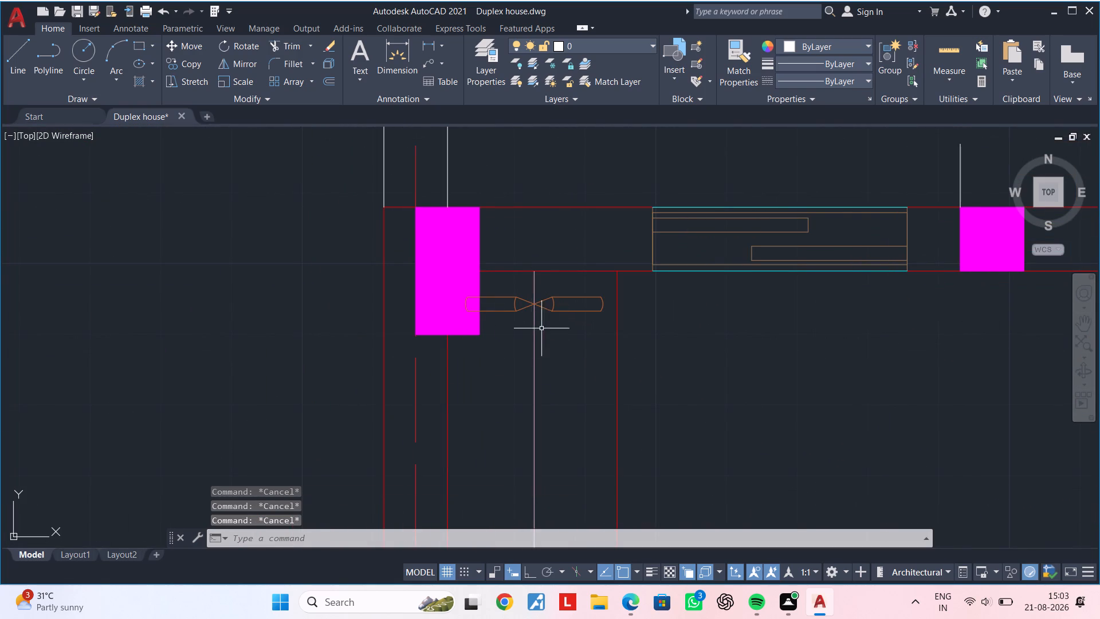
Copy the orange detail from its crossing point south along the vertical line, placing copies at about 4 3/4" and 10".
key("Escape")
left_click(455, 286)
key("Escape")
key("Escape")
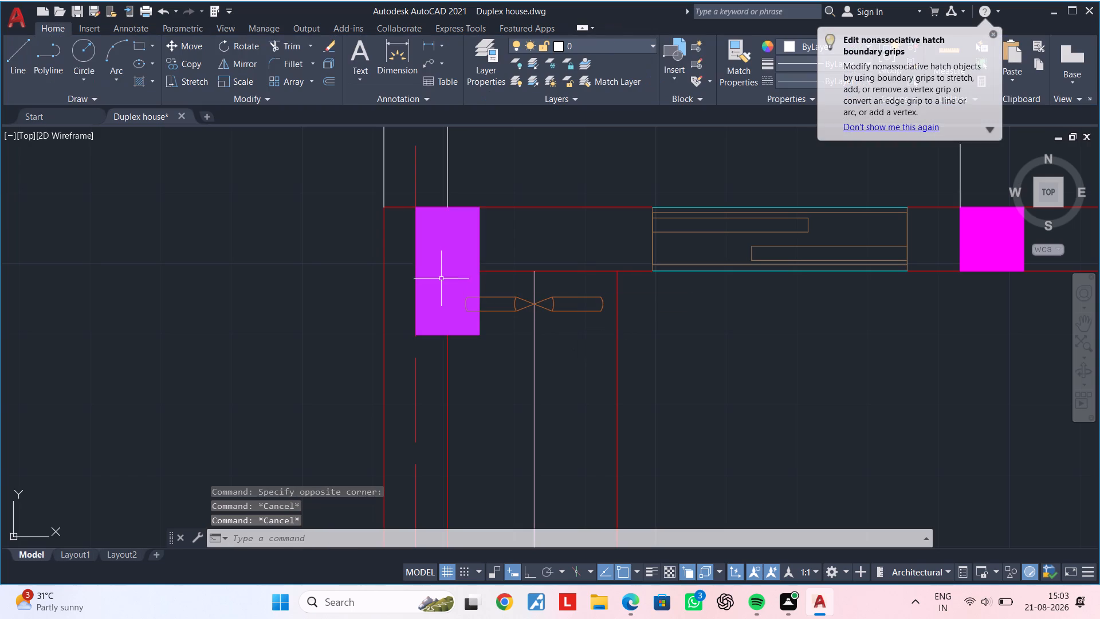
left_click(401, 273)
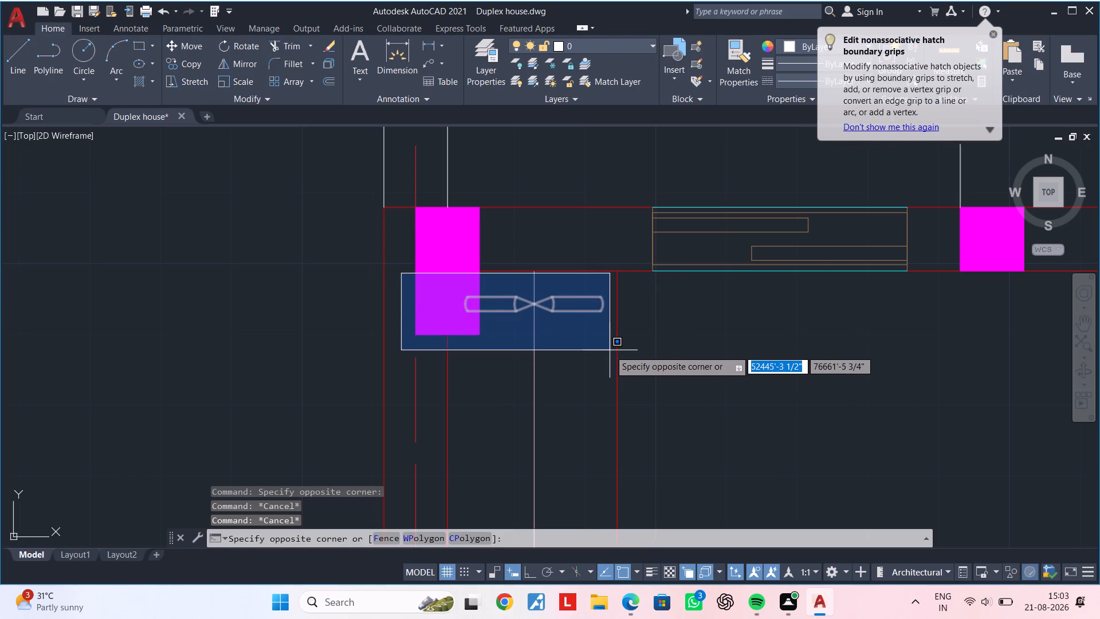
left_click(611, 350)
middle_click_drag(587, 346, 565, 301)
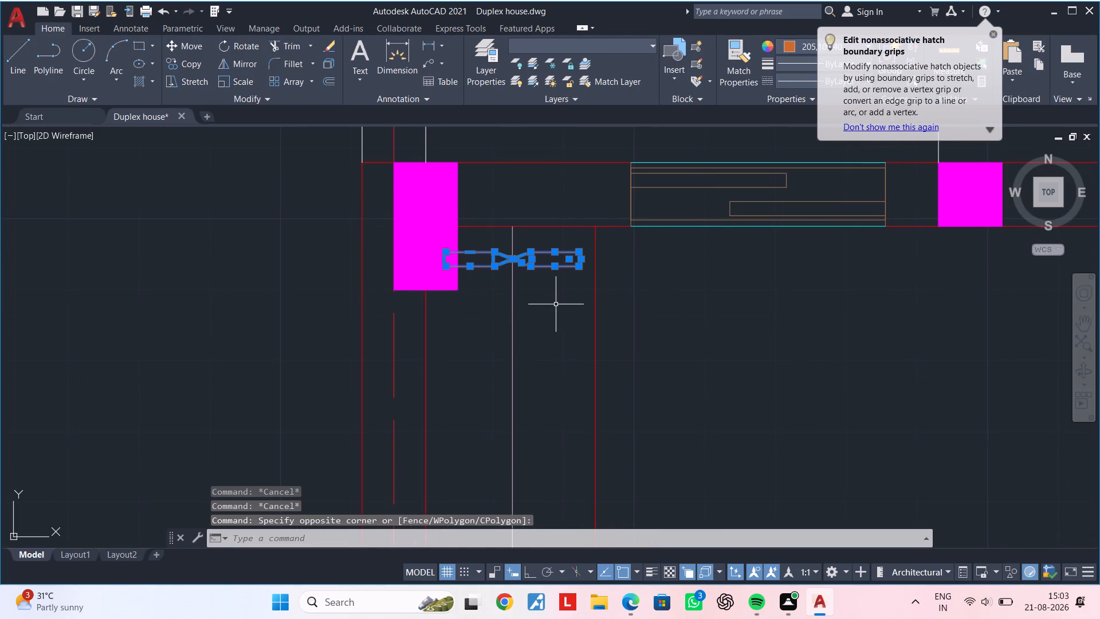
type("CO")
key("space")
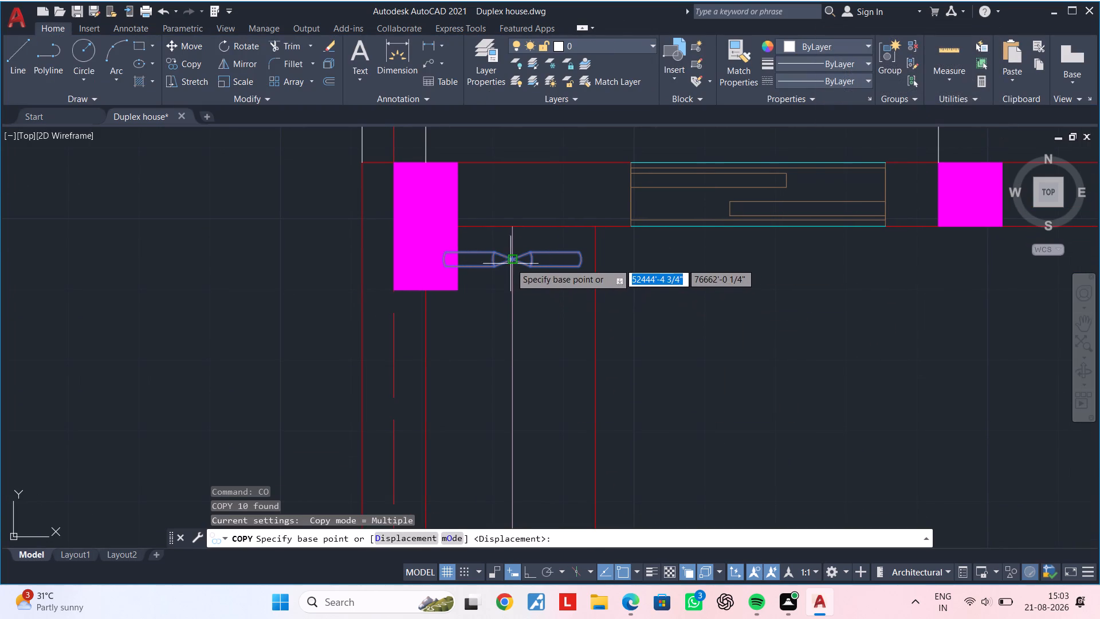
left_click(510, 261)
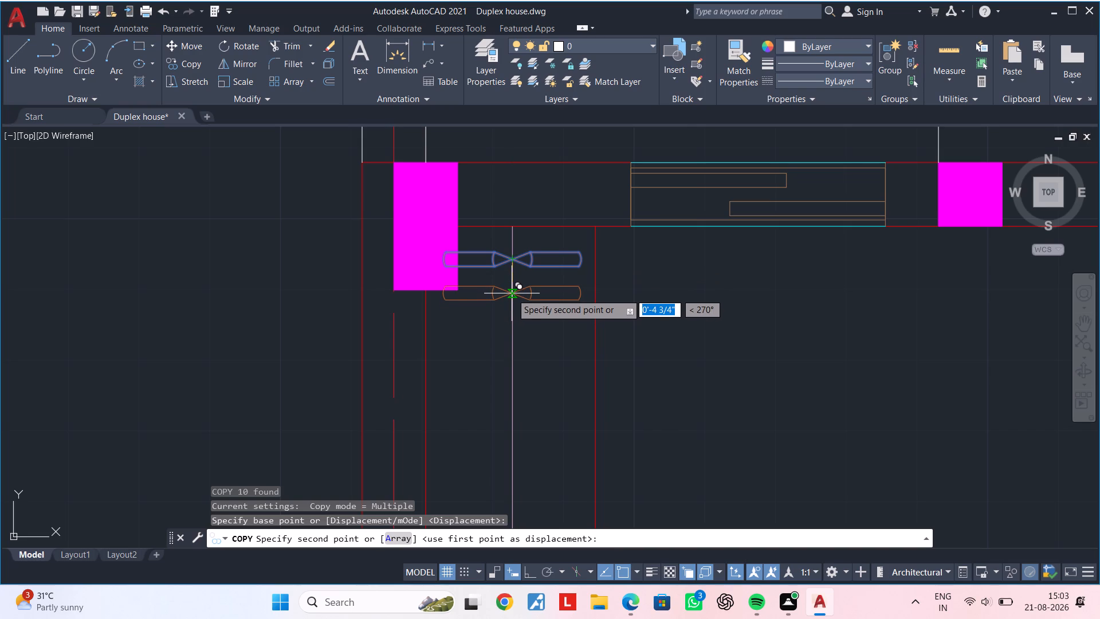
left_click(512, 293)
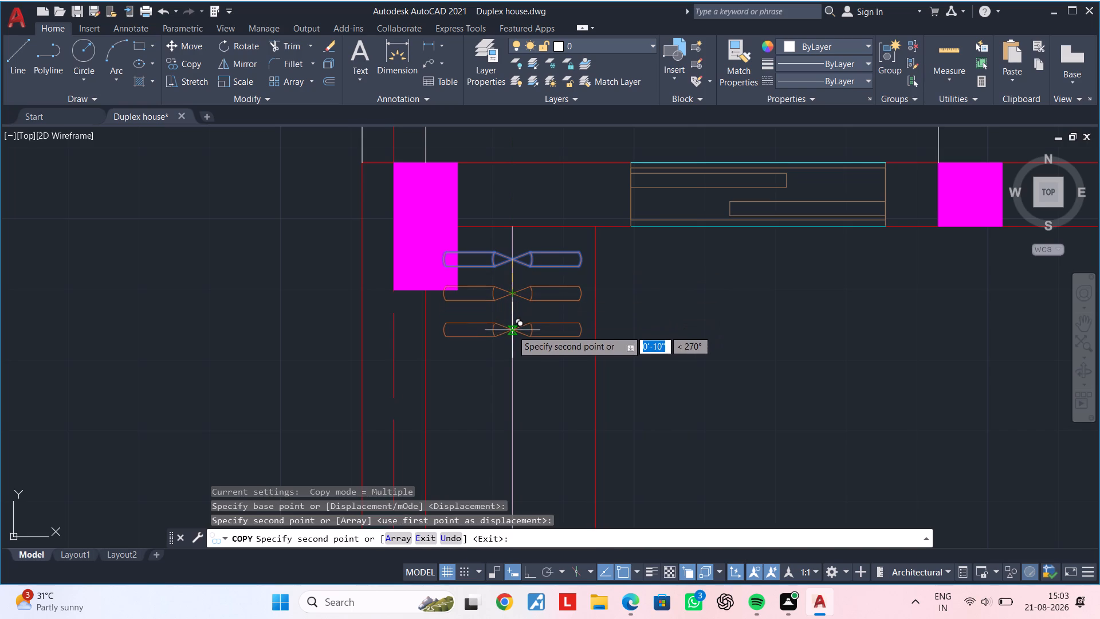
left_click(512, 330)
Turn Ortho on and place two more copies of the orange detail farther south along the vertical line.
scroll(514, 339, "down", 2)
middle_click_drag(514, 339, 500, 237)
scroll(509, 252, "up", 3)
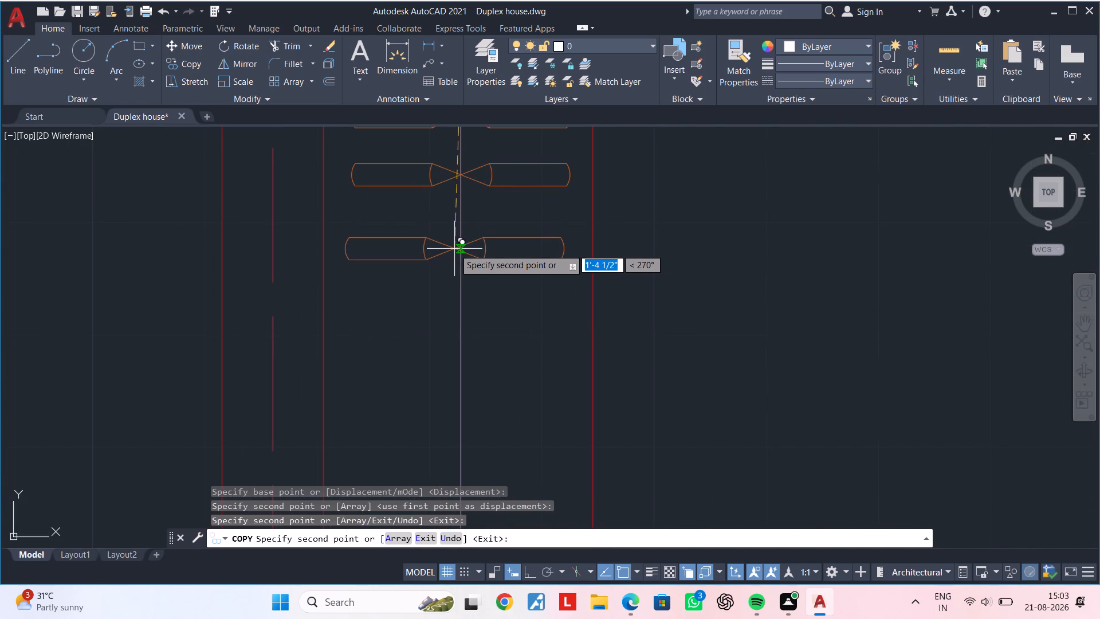
scroll(454, 249, "down", 4)
scroll(454, 249, "up", 1)
middle_click_drag(455, 262, 425, 326)
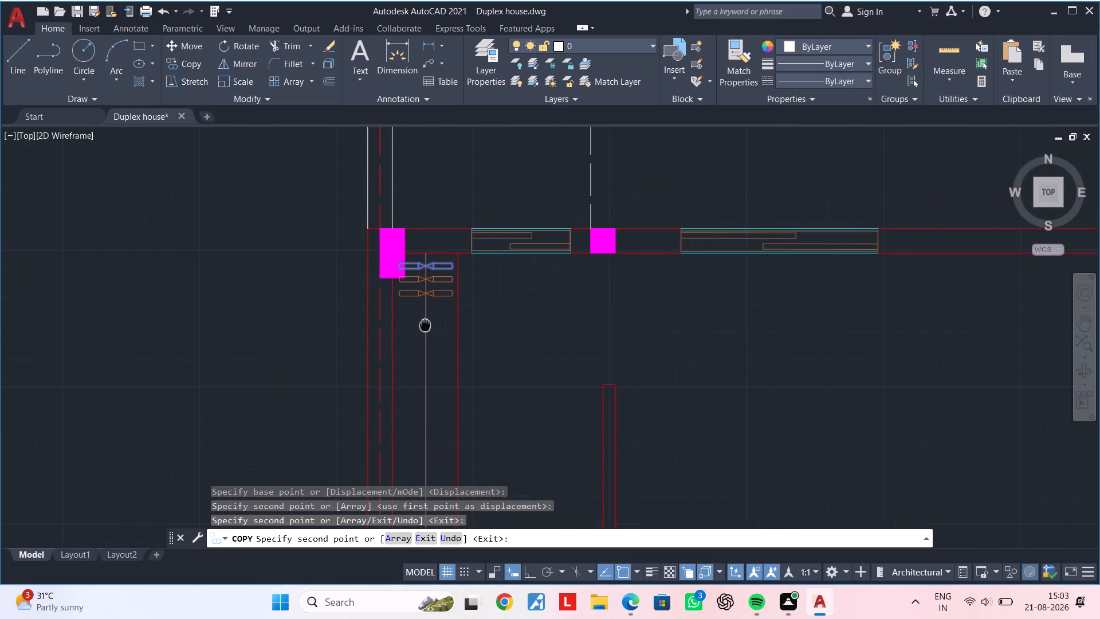
middle_click_drag(425, 326, 423, 332)
scroll(423, 305, "up", 3)
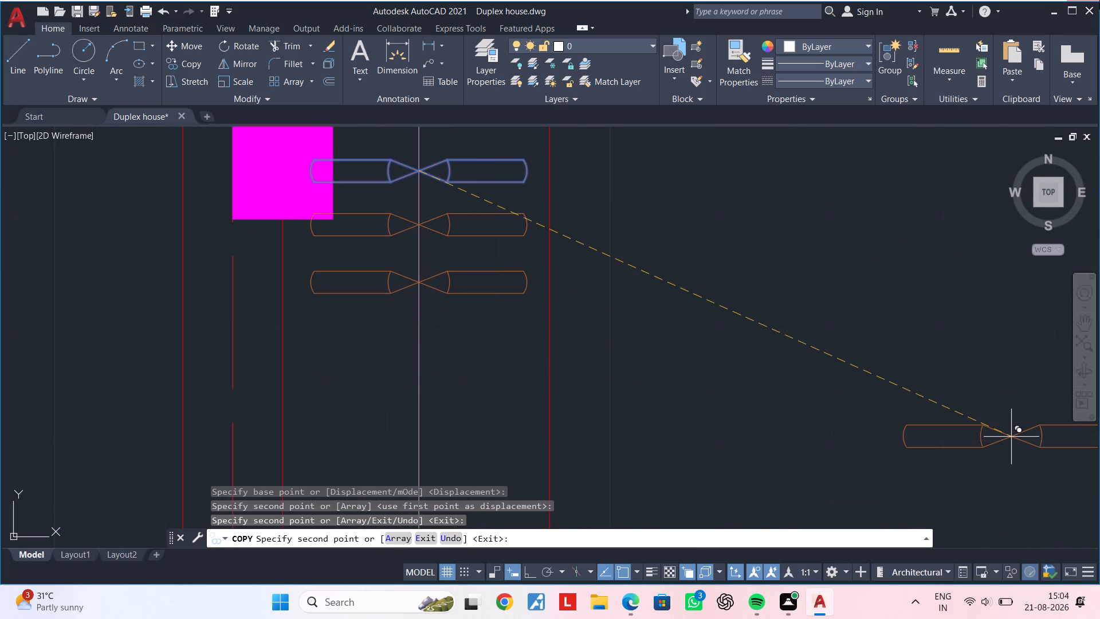
left_click(533, 580)
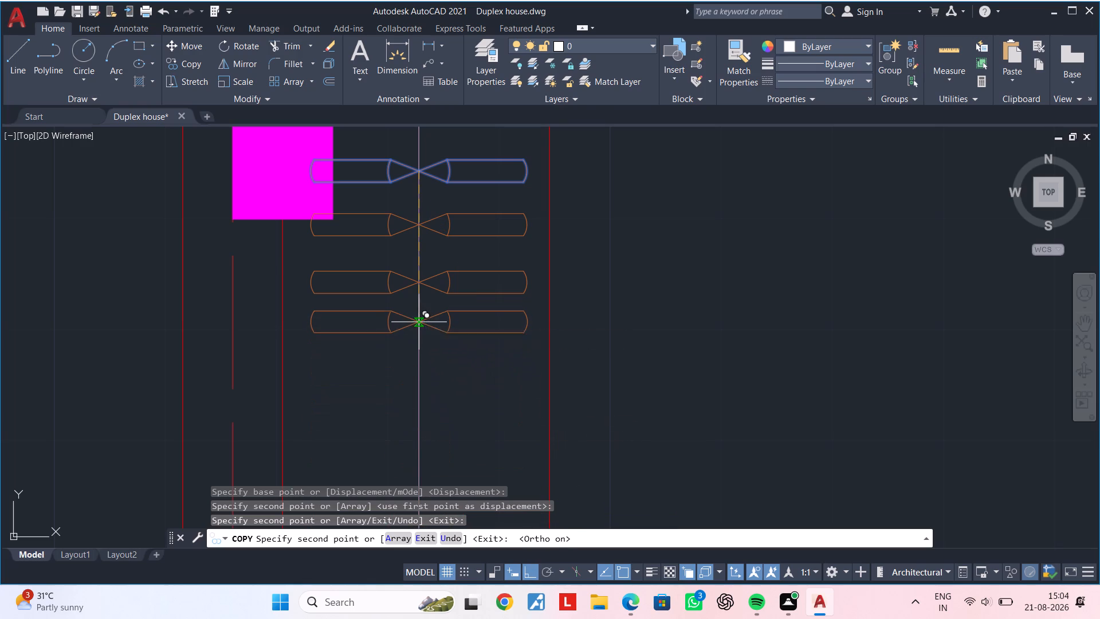
left_click(419, 322)
left_click(413, 384)
Place five more copies of the orange detail farther south along the vertical line, including ones at about 2'-2", 3'-9" and 4'-4".
scroll(411, 406, "down", 2)
middle_click_drag(412, 383, 410, 334)
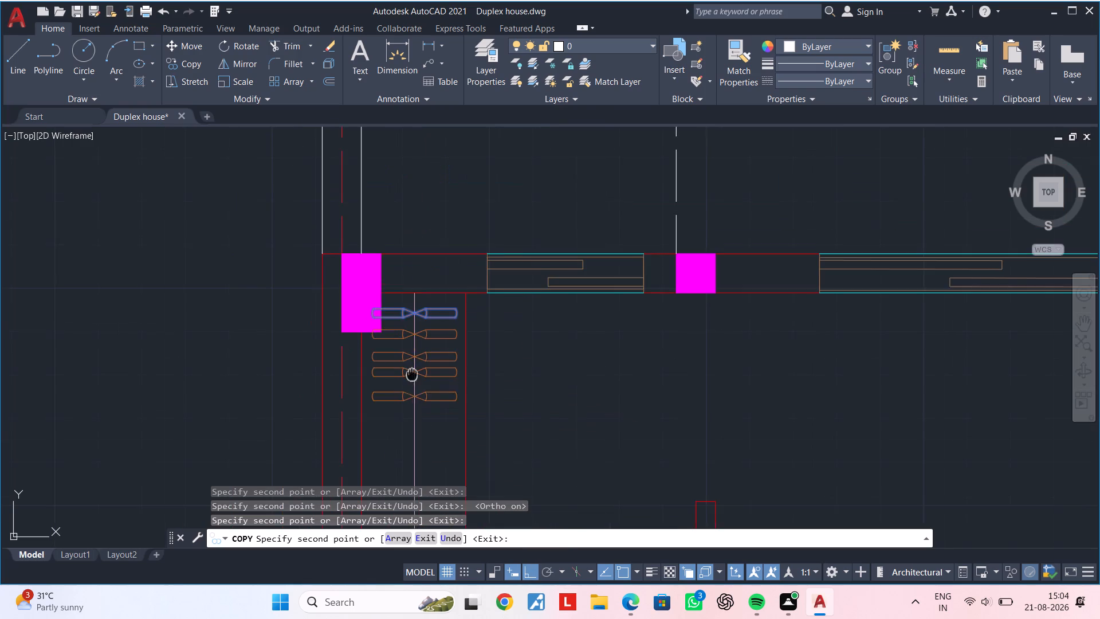
middle_click_drag(410, 334, 398, 232)
left_click(400, 275)
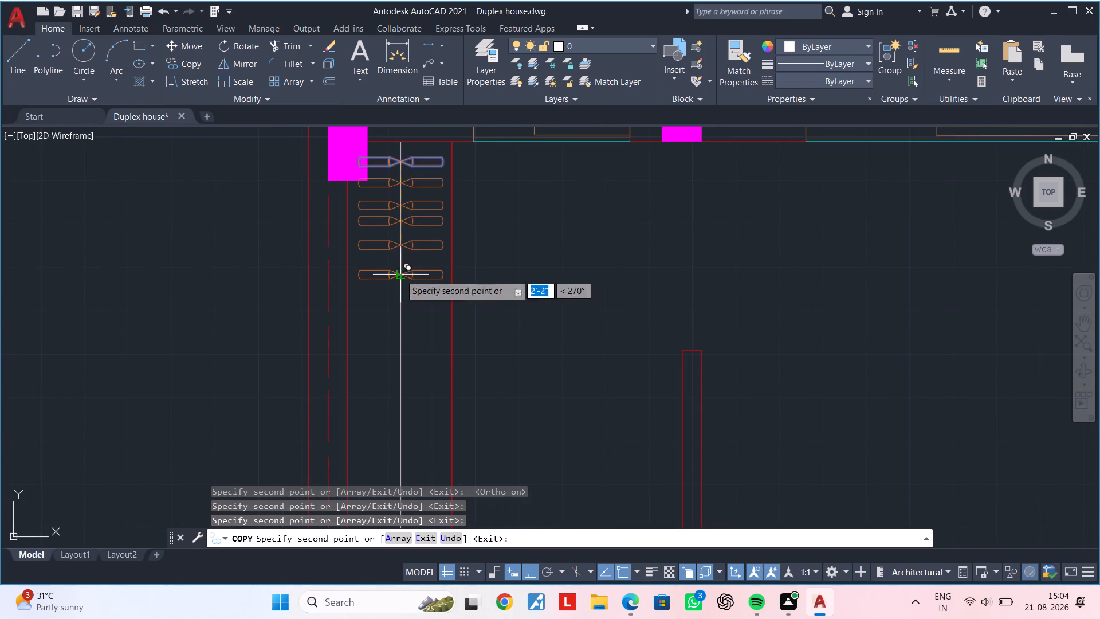
left_click(399, 312)
scroll(403, 343, "down", 1)
middle_click_drag(402, 333, 396, 260)
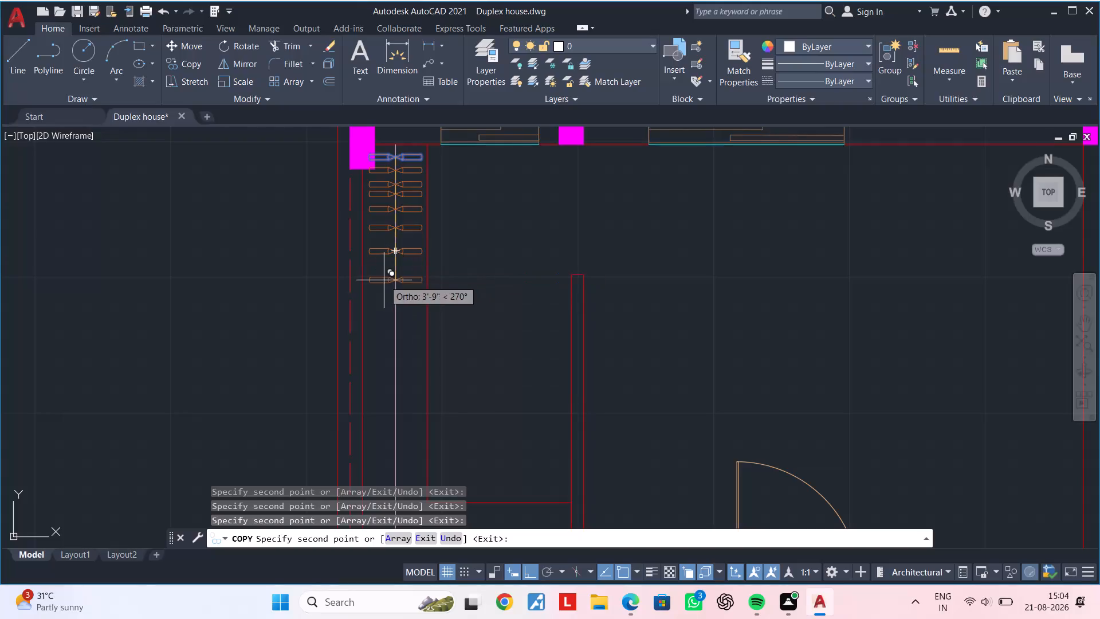
left_click(391, 279)
left_click(394, 309)
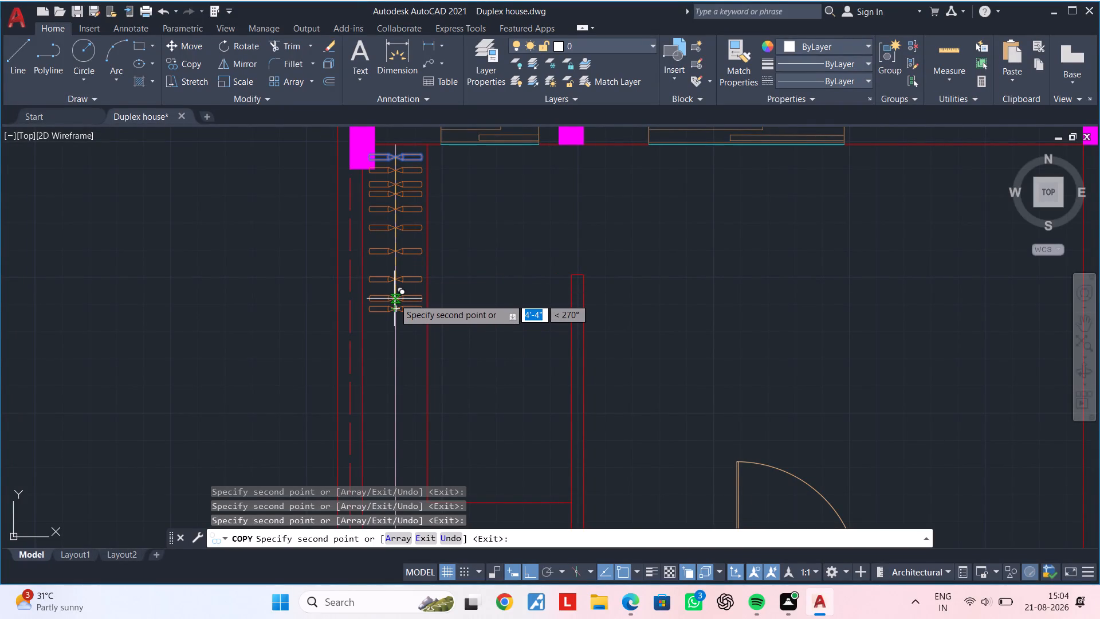
left_click(394, 299)
Place nine more copies of the orange detail along the vertical line, from about 5'-7 1/4" to about 10'-3 3/4".
middle_click_drag(404, 330, 406, 283)
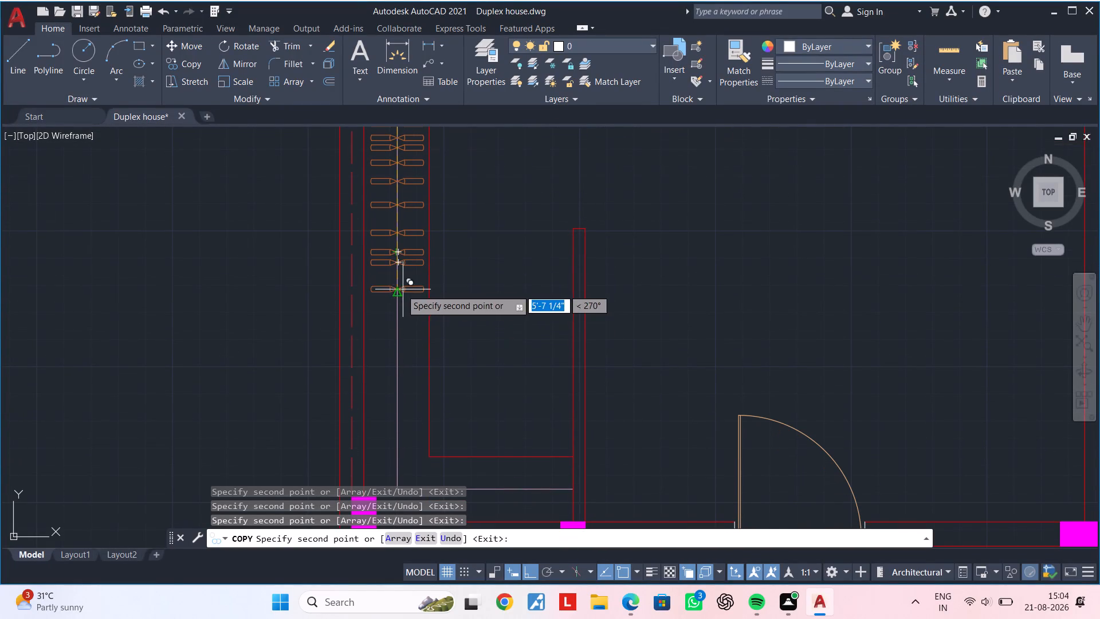
left_click(395, 288)
left_click(395, 305)
middle_click_drag(396, 327, 399, 276)
left_click(398, 269)
left_click(398, 283)
left_click(398, 320)
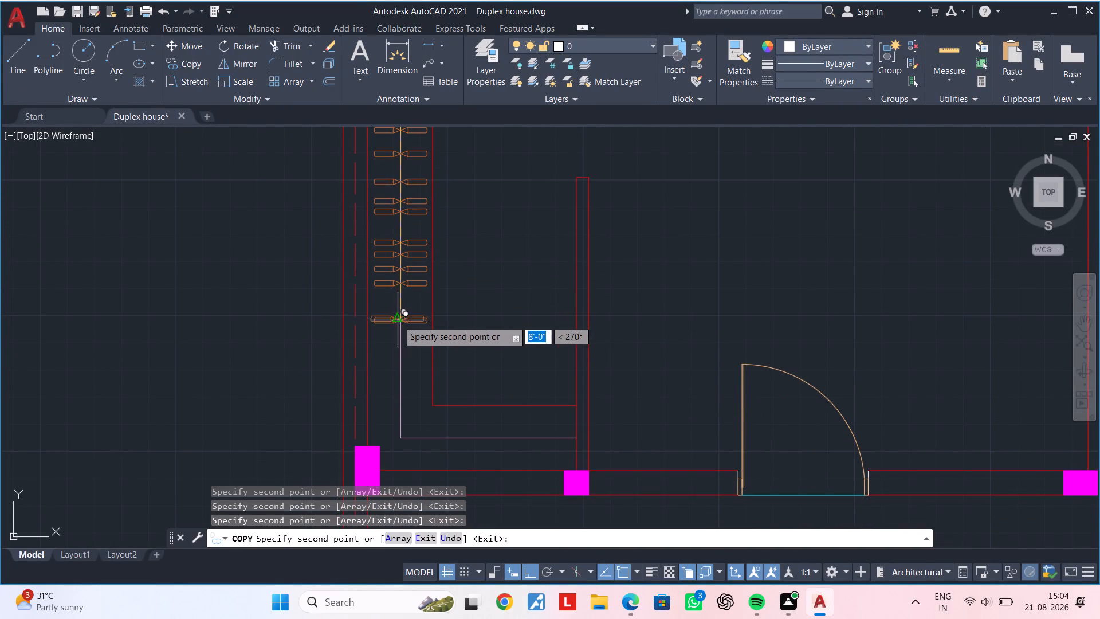
left_click(398, 305)
left_click(399, 348)
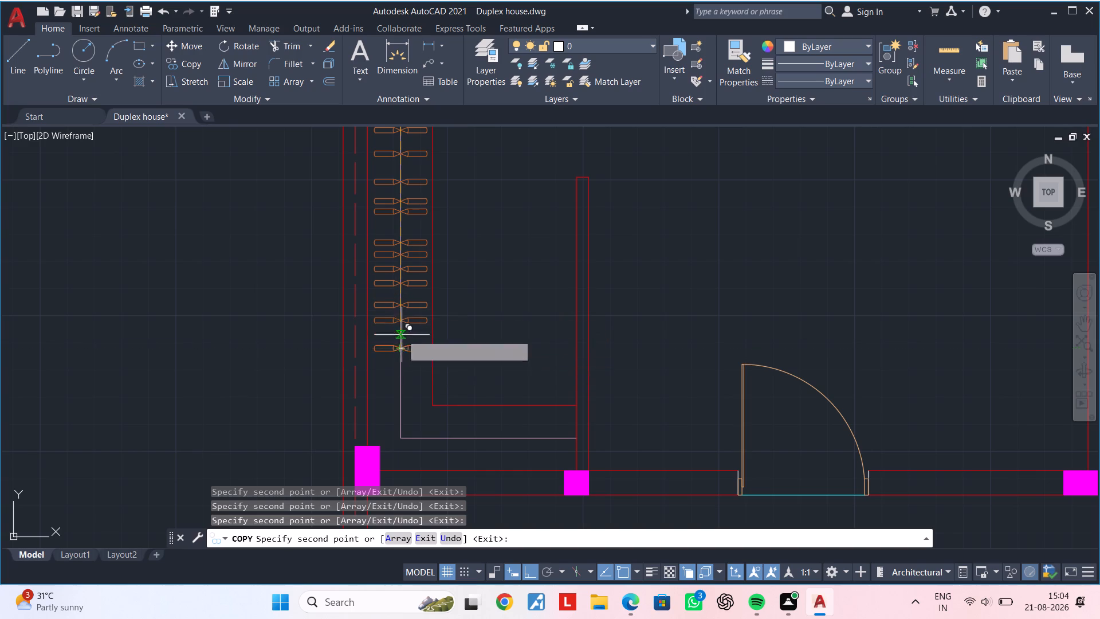
middle_click_drag(403, 331, 404, 241)
left_click(400, 285)
left_click(402, 307)
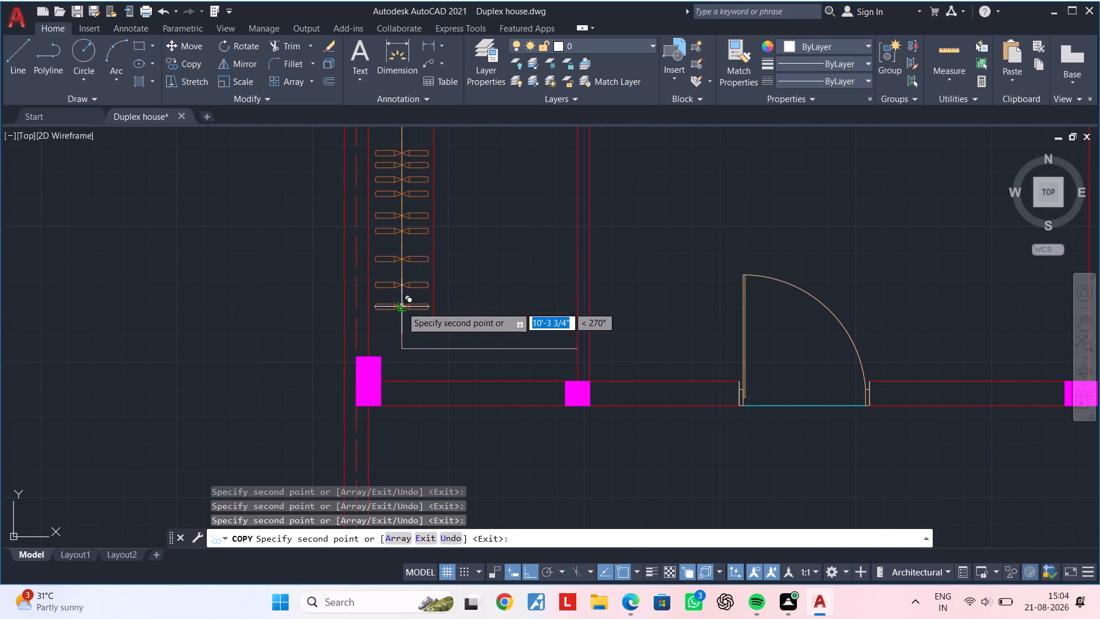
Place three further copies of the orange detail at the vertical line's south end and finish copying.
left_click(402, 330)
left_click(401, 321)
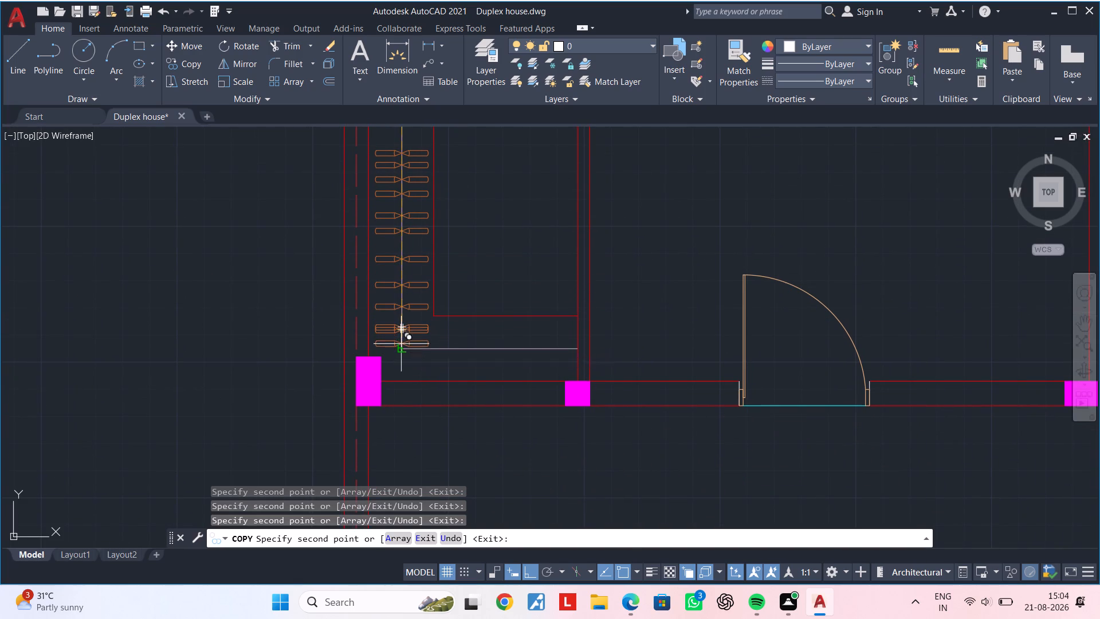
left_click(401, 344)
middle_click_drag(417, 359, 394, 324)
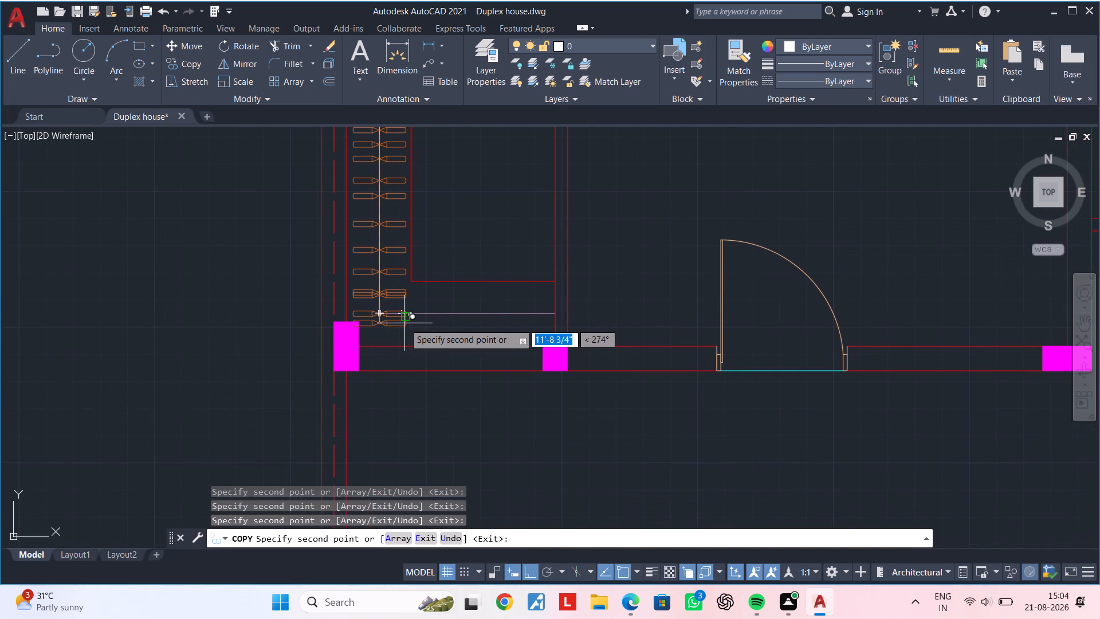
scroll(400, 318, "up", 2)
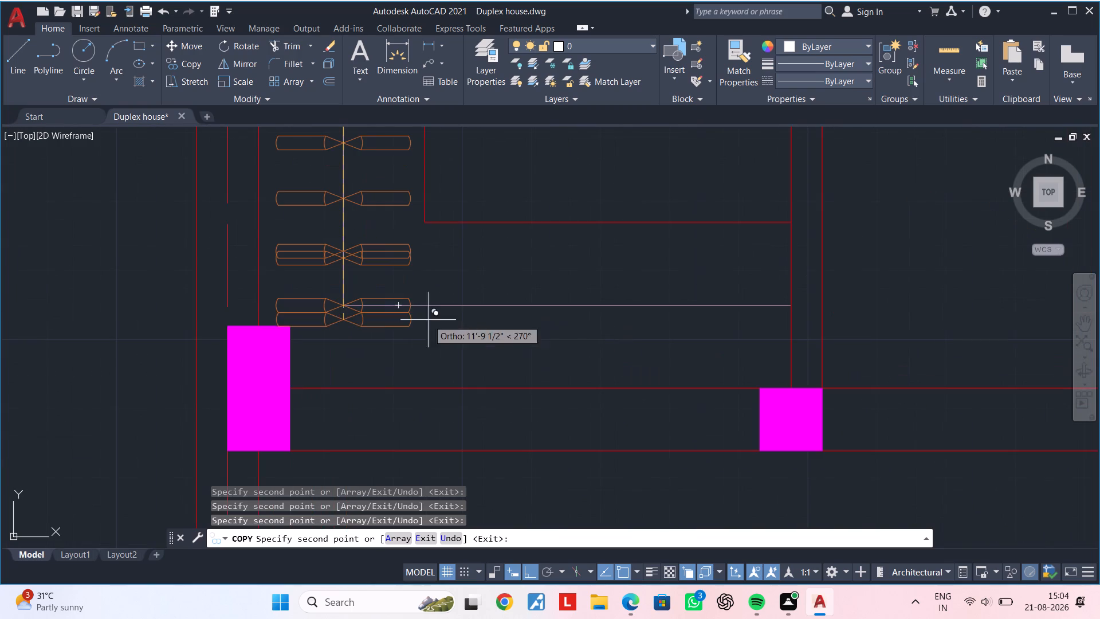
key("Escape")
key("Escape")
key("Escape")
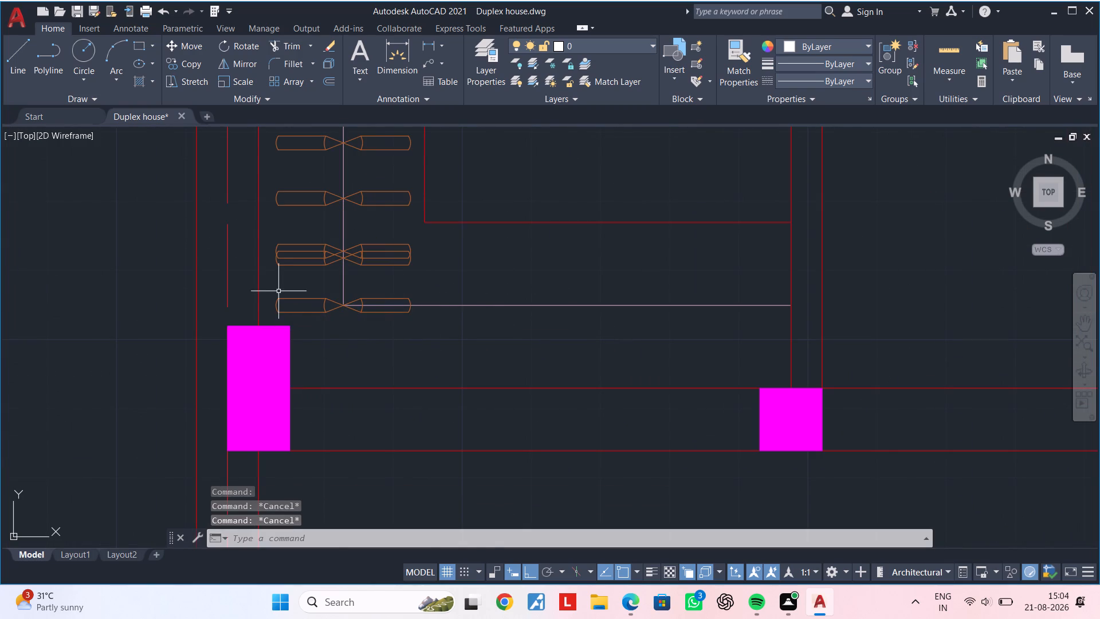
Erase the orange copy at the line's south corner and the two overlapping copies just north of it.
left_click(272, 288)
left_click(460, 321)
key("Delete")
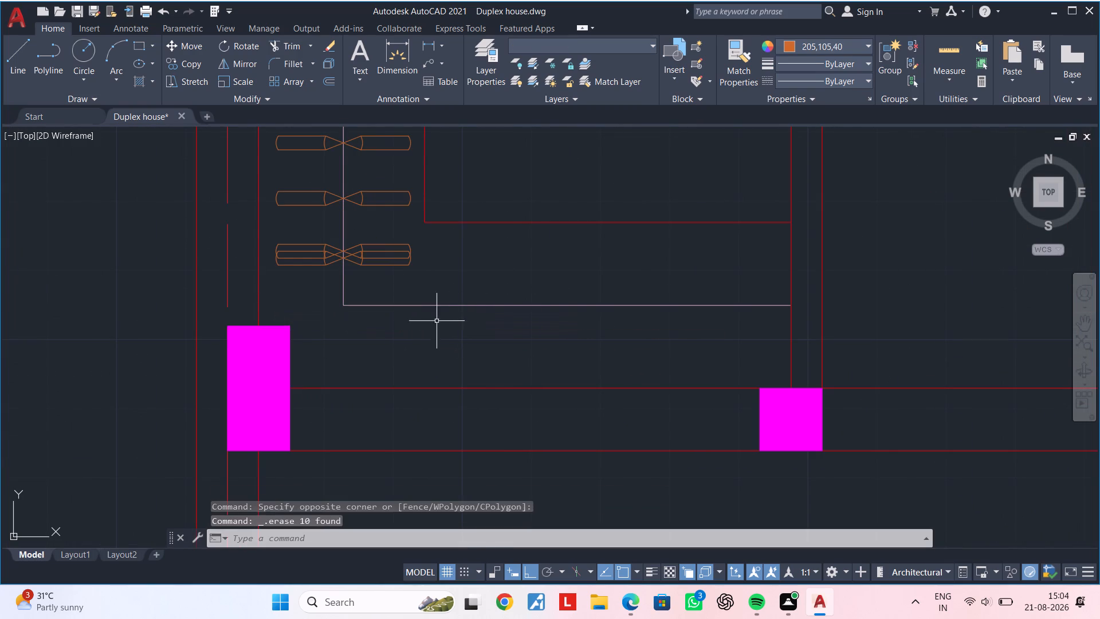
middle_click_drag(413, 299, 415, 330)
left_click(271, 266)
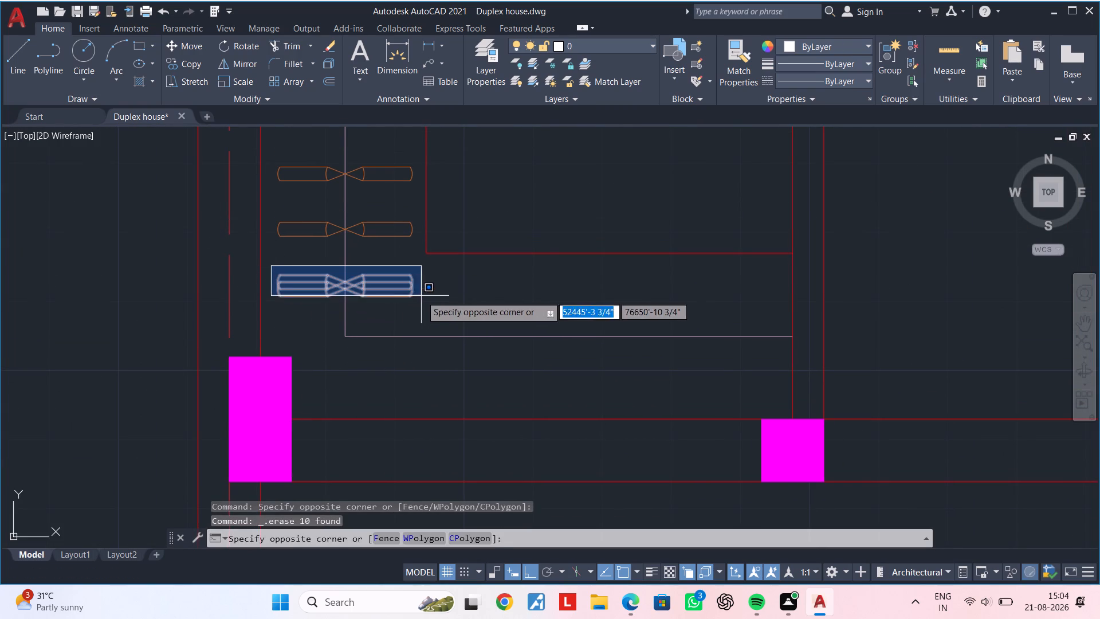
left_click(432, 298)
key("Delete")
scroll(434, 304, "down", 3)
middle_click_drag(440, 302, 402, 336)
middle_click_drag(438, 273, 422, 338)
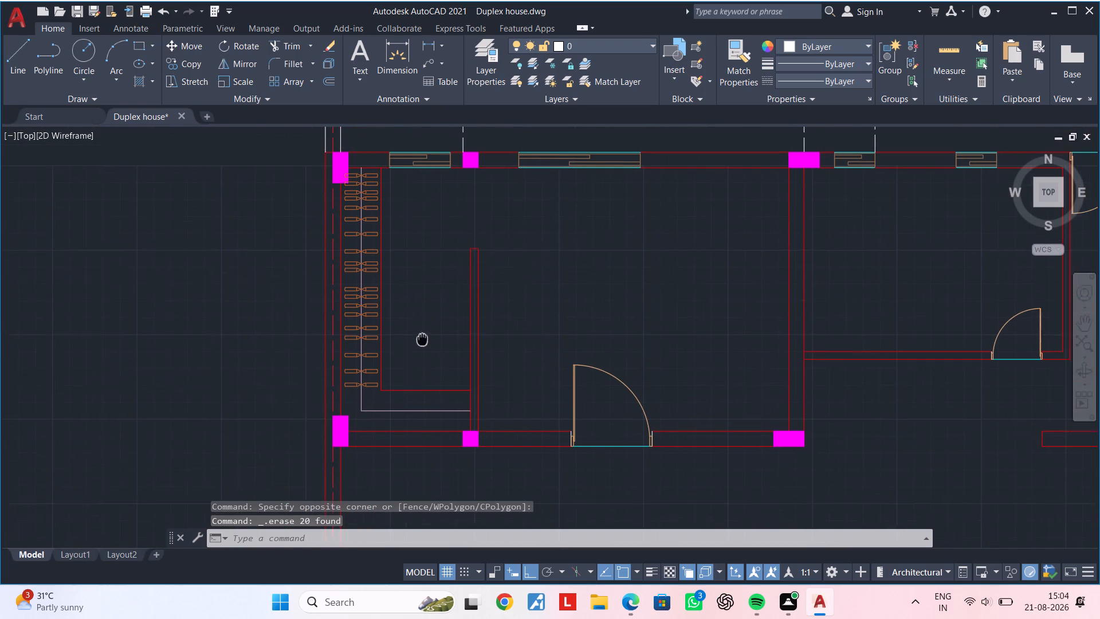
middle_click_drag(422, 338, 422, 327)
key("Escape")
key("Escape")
Copy one orange detail from midway along the vertical line east into the open room.
scroll(360, 250, "up", 2)
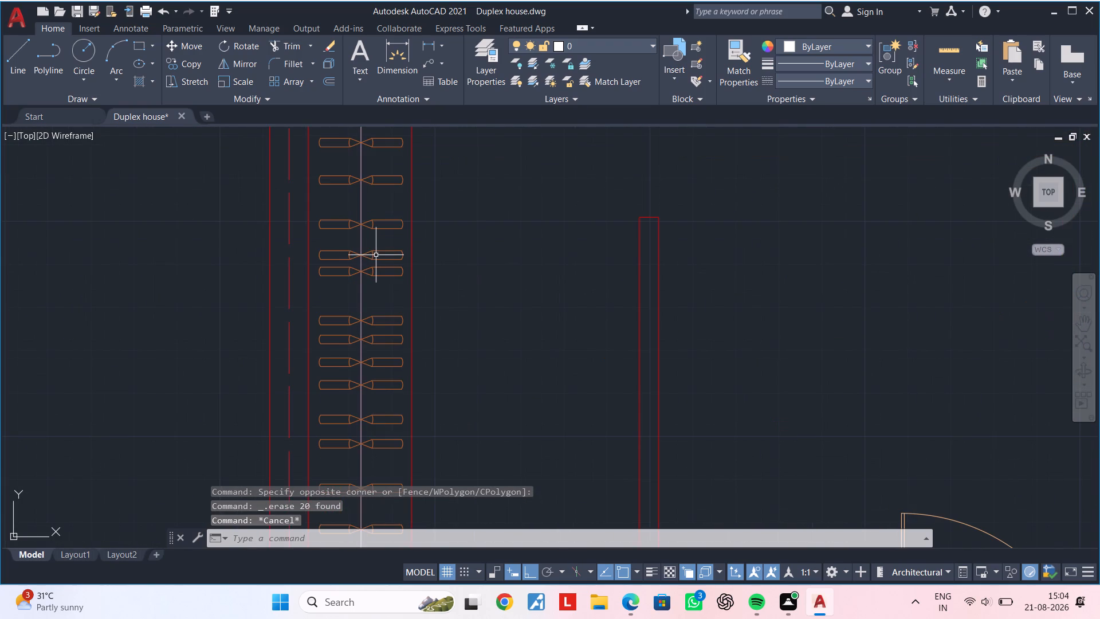
left_click(316, 245)
left_click(407, 264)
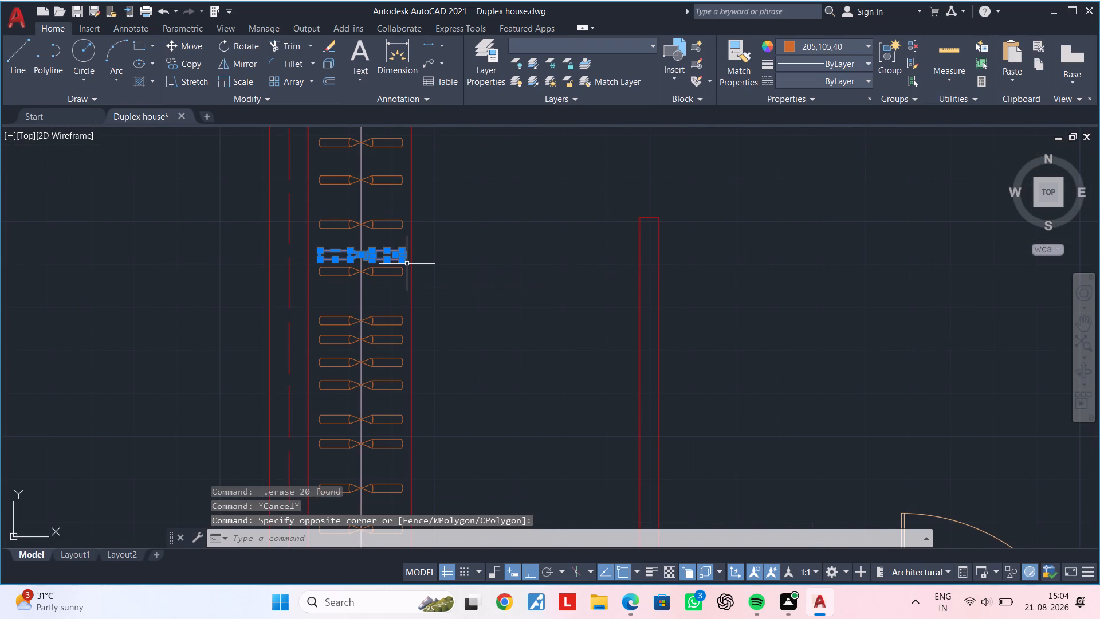
middle_click_drag(472, 266, 427, 238)
scroll(427, 239, "up", 1)
type("CO")
key("space")
left_click(415, 240)
left_click(624, 226)
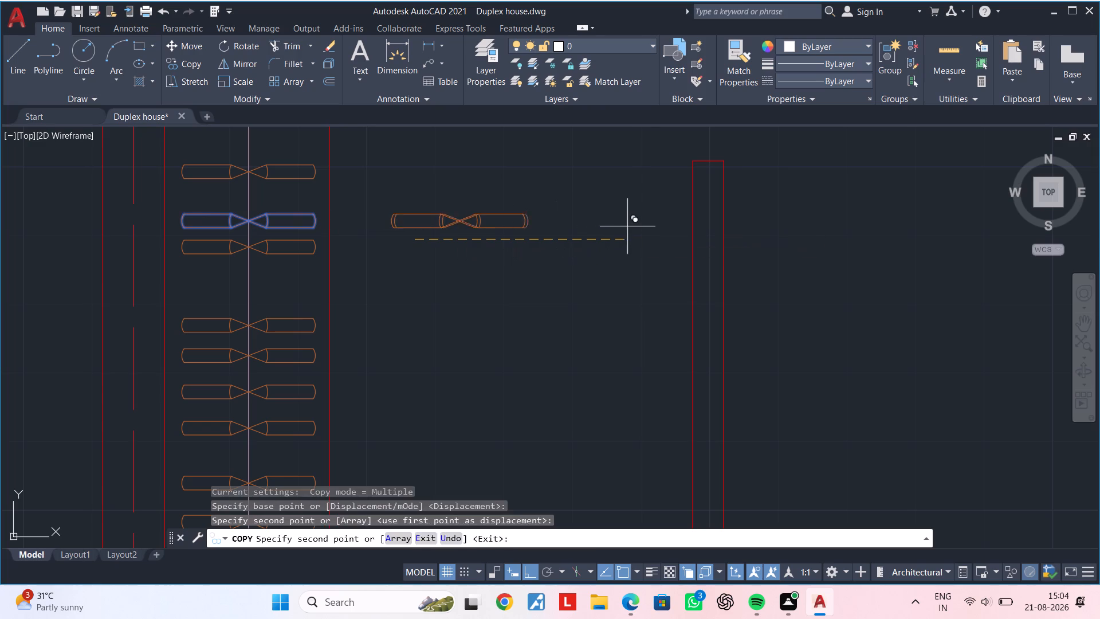
key("Escape")
Rotate the orange copy in the room by 90° so it runs north-south.
left_click(586, 194)
left_click(380, 265)
type("RO")
key("space")
left_click(434, 273)
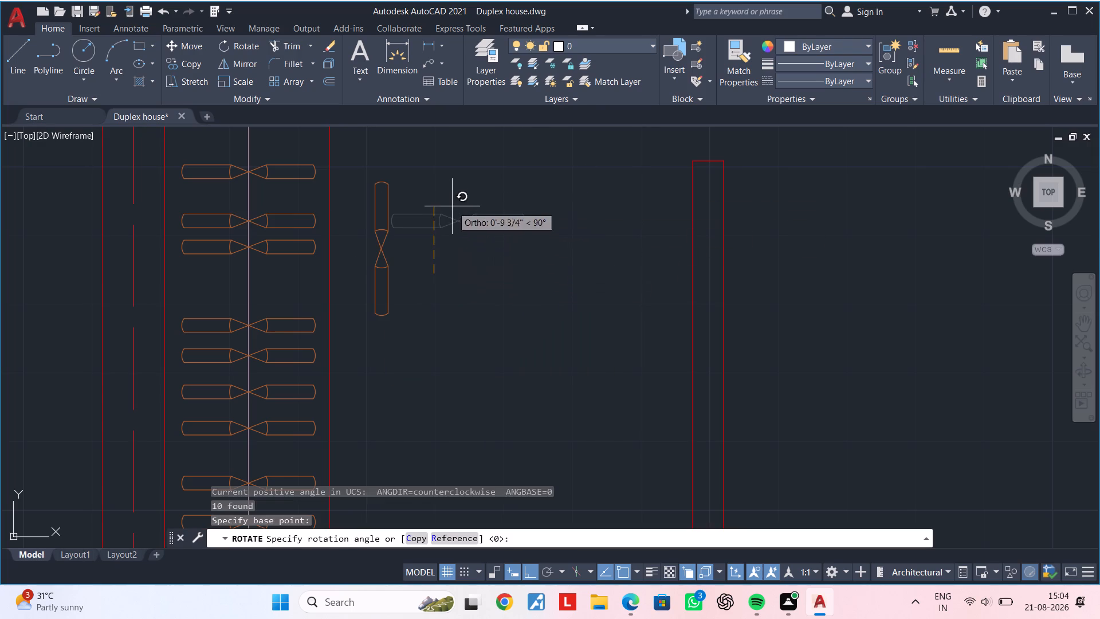
left_click(448, 203)
scroll(443, 271, "down", 1)
middle_click_drag(443, 271, 450, 272)
key("Escape")
key("Escape")
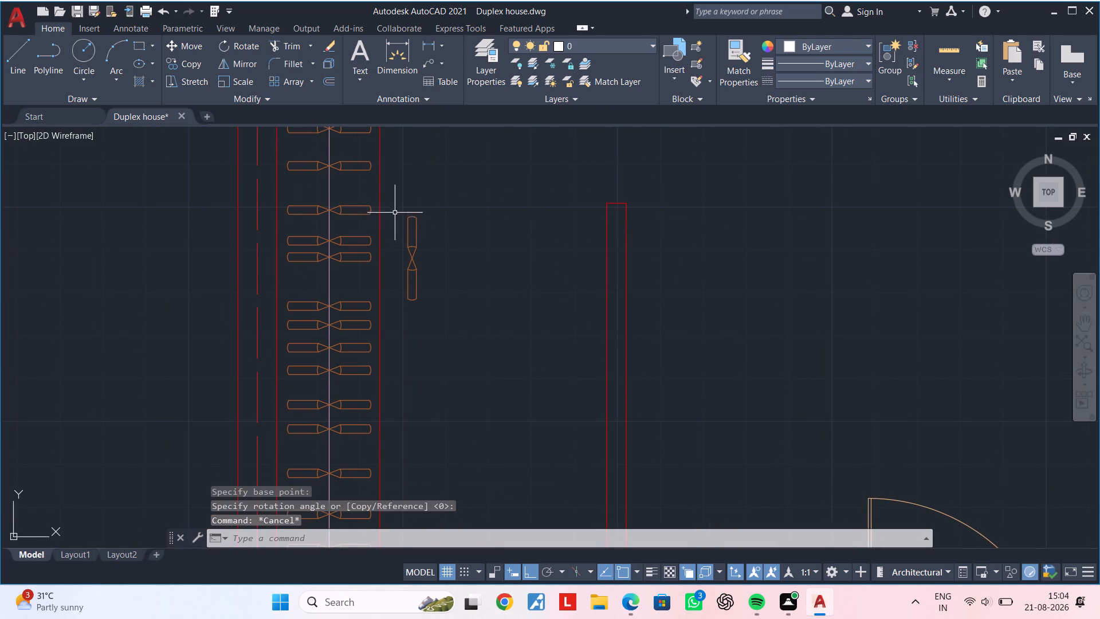
Copy the rotated detail from its crossing point south onto the horizontal line between the two southern magenta columns.
double_click(395, 211)
left_click(396, 203)
left_click(457, 322)
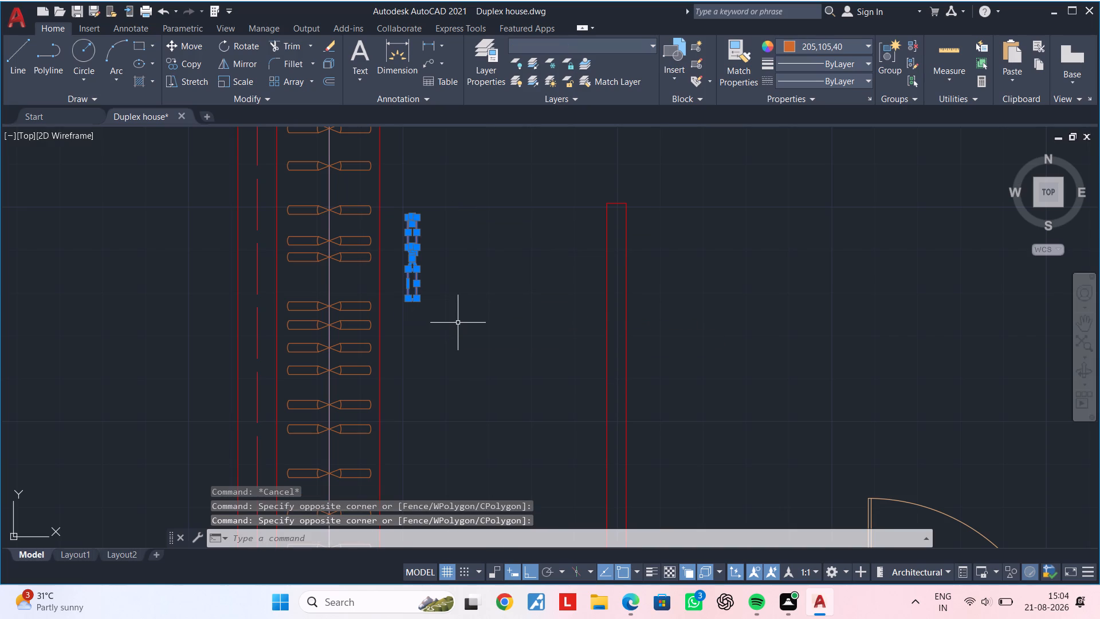
key("c")
key("o")
key("space")
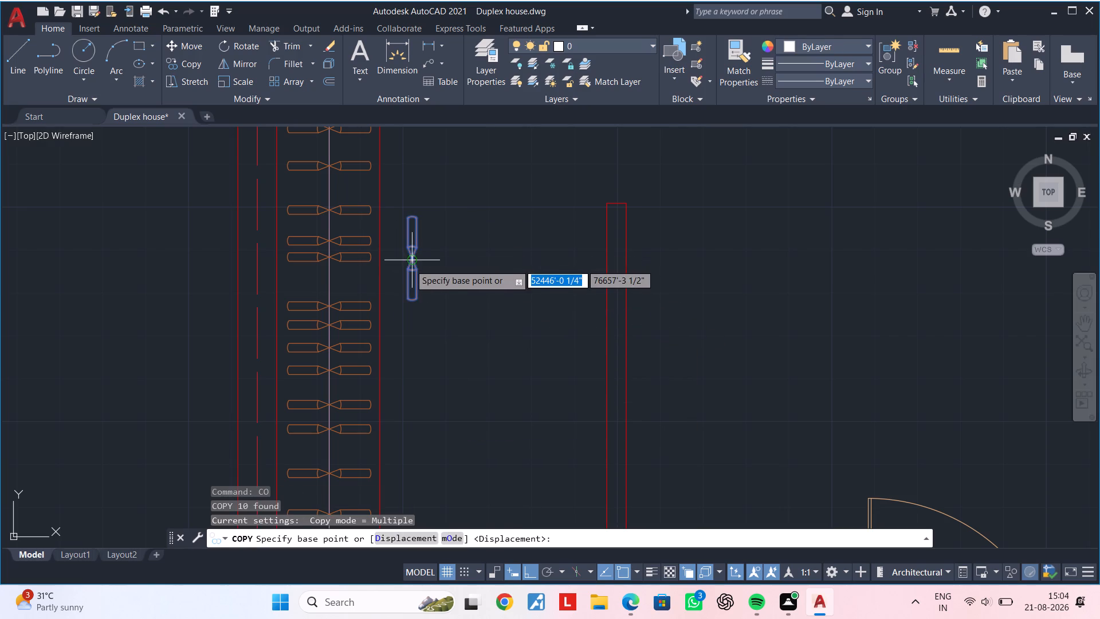
left_click(412, 263)
scroll(439, 383, "down", 1)
middle_click_drag(439, 370, 439, 227)
scroll(408, 393, "up", 1)
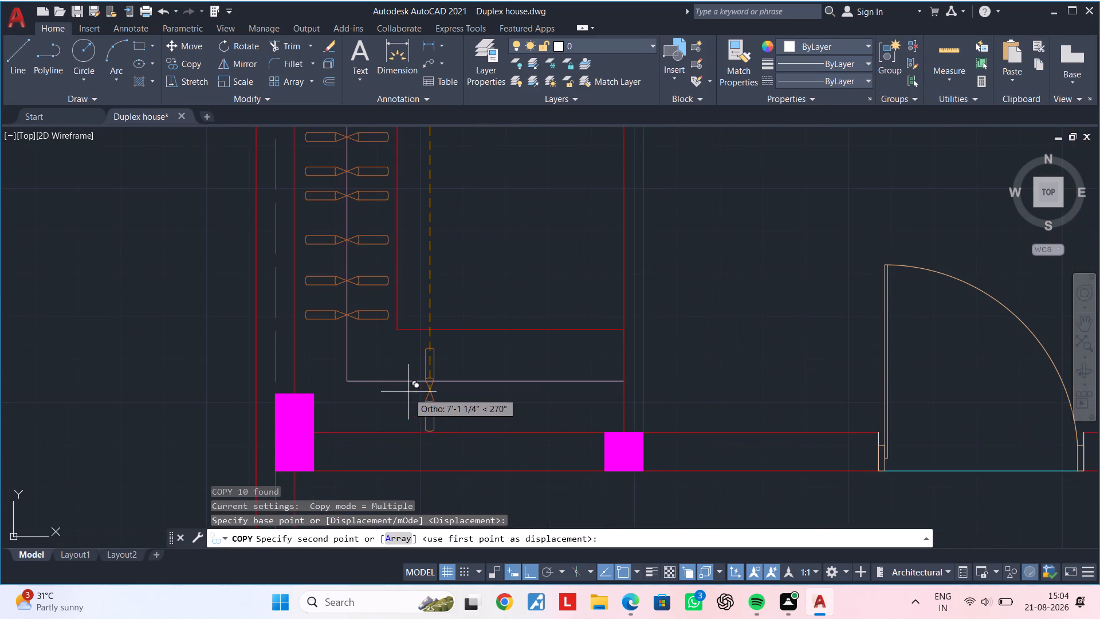
left_click(430, 383)
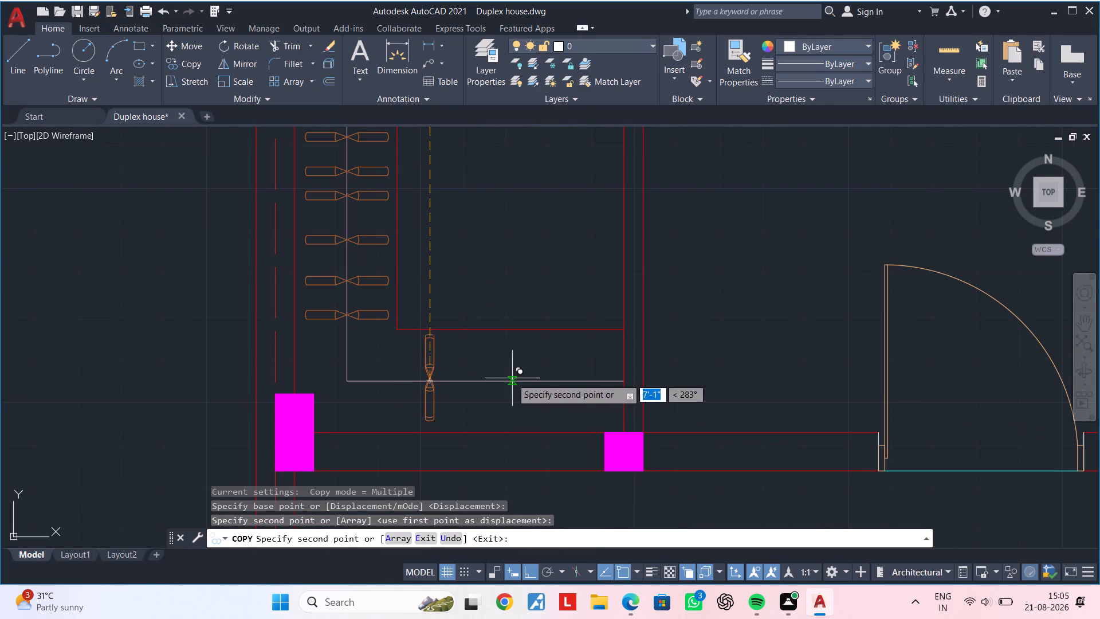
Turn Ortho off and place seven more copies of the rotated detail along the horizontal line, one of them west of the first.
left_click(537, 569)
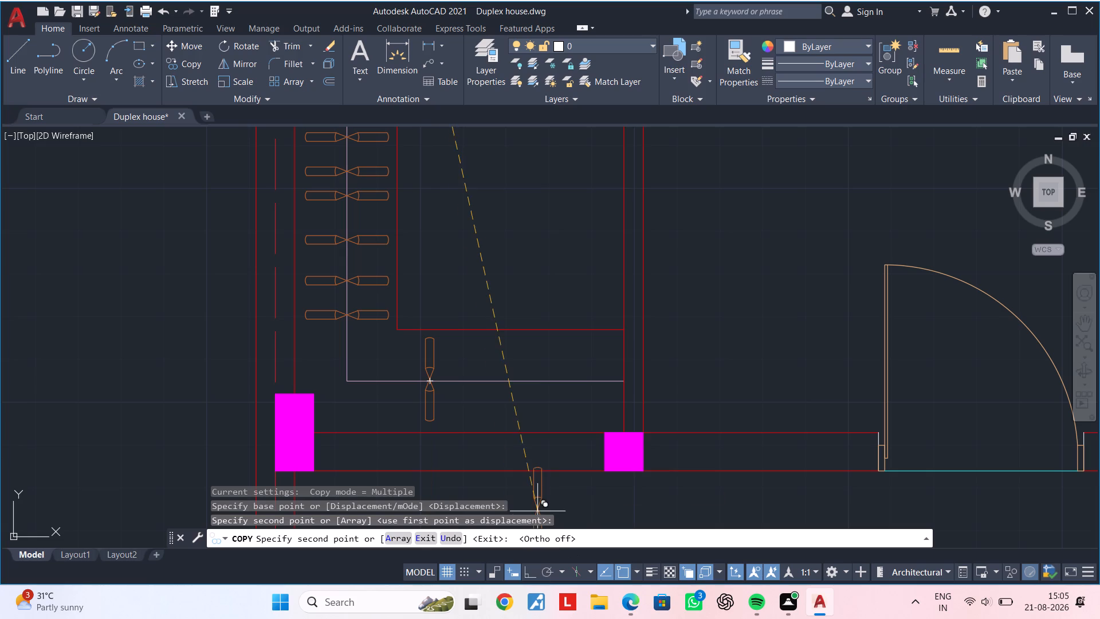
left_click(451, 386)
left_click(474, 385)
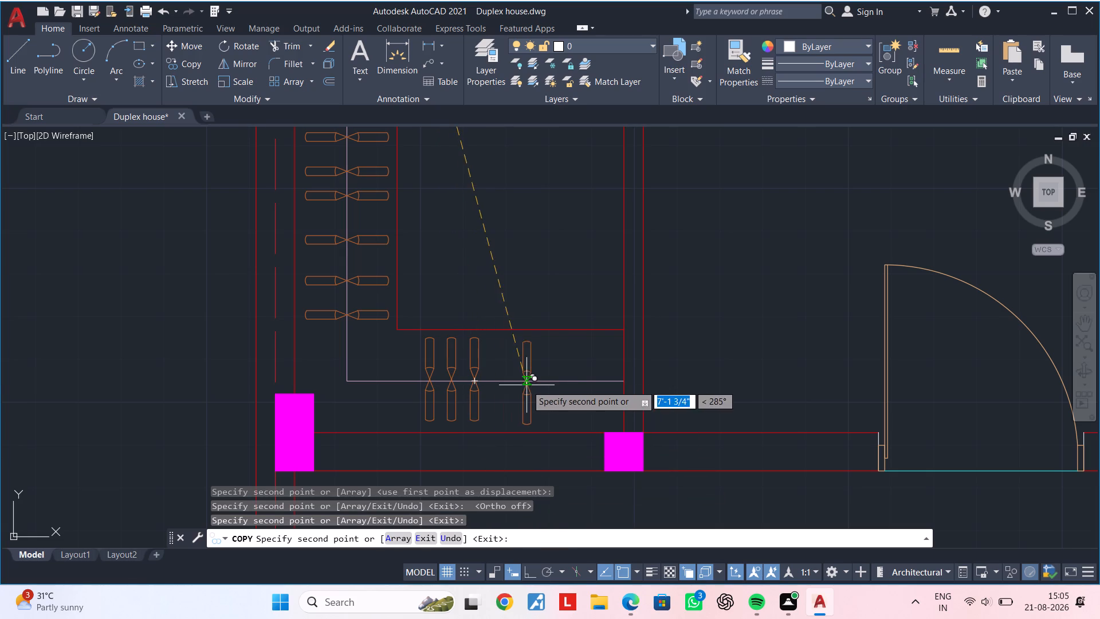
left_click(505, 390)
left_click(532, 385)
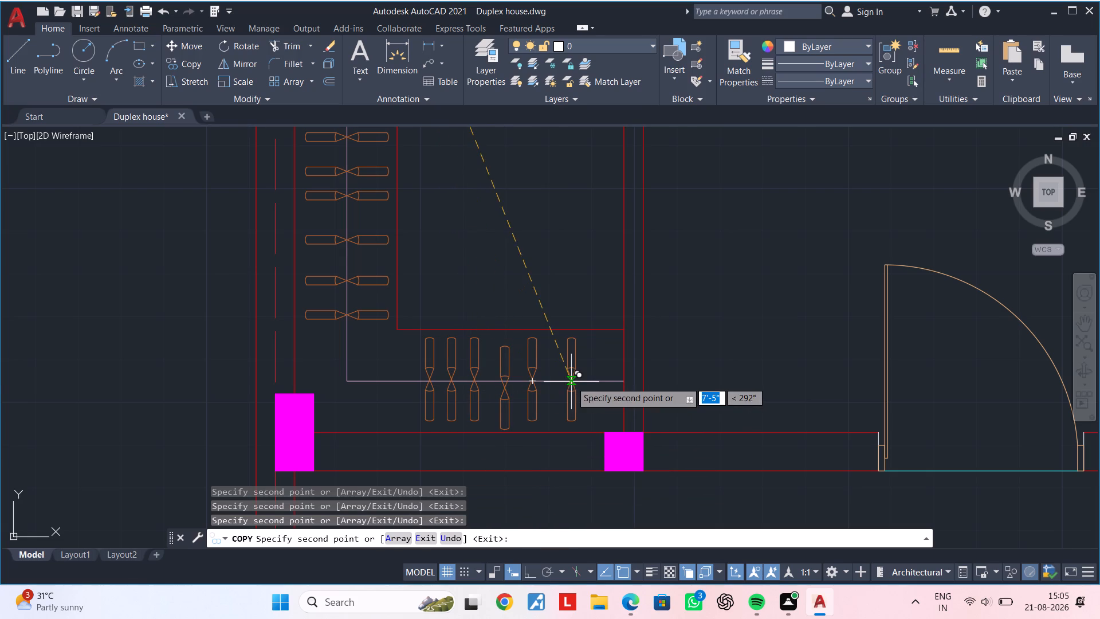
left_click(566, 382)
left_click(600, 381)
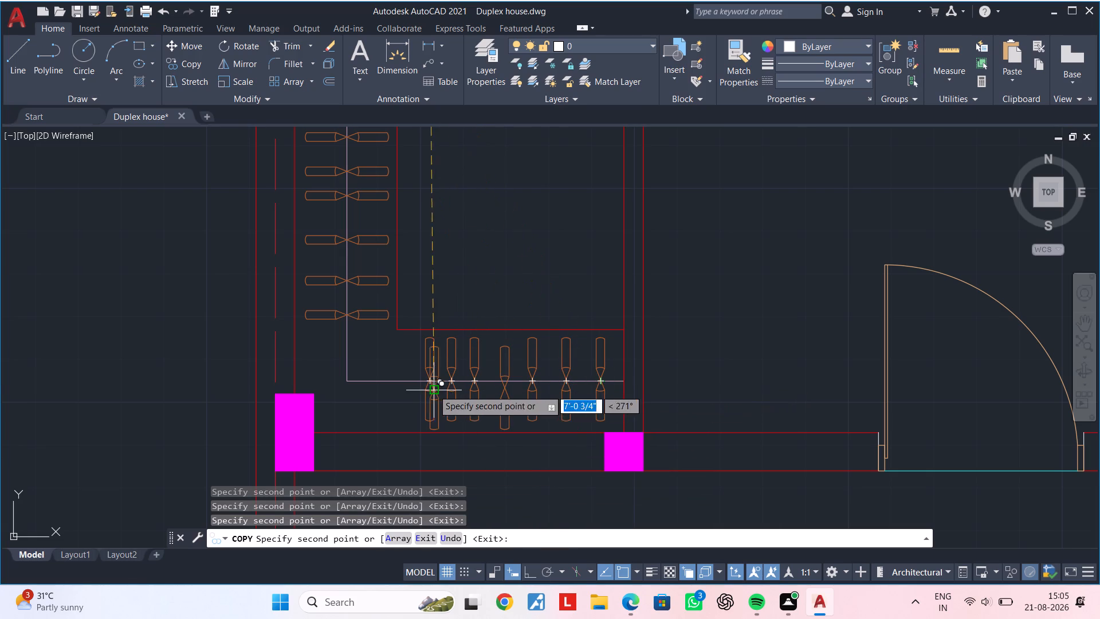
left_click(399, 381)
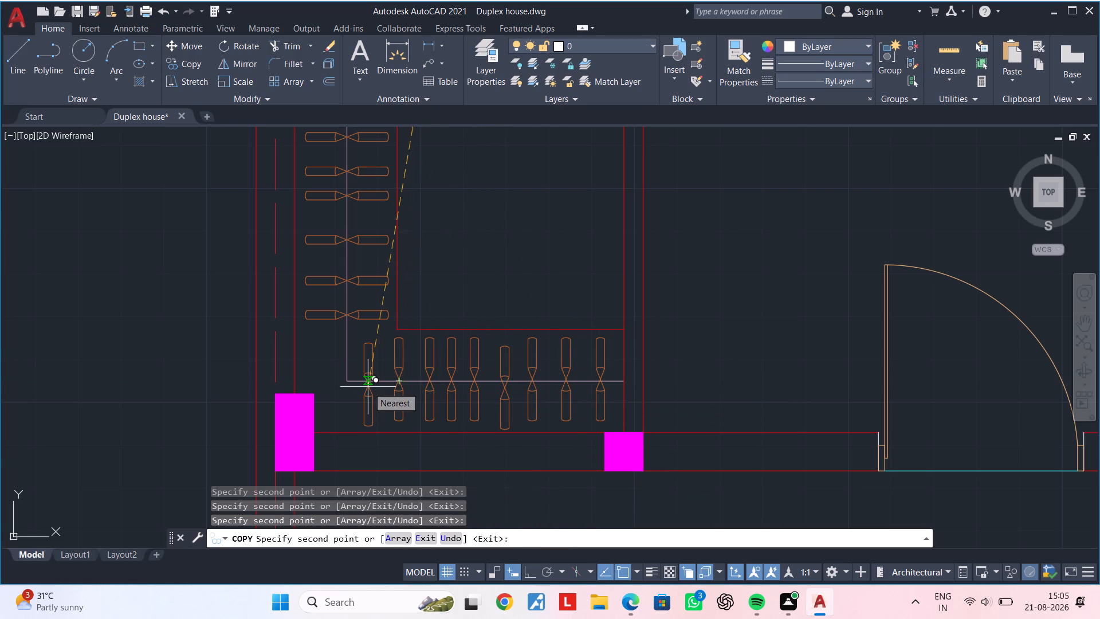
key("Escape")
key("Escape")
Move the misaligned fifth detail from the west by its crossing point onto the horizontal line.
scroll(486, 398, "up", 4)
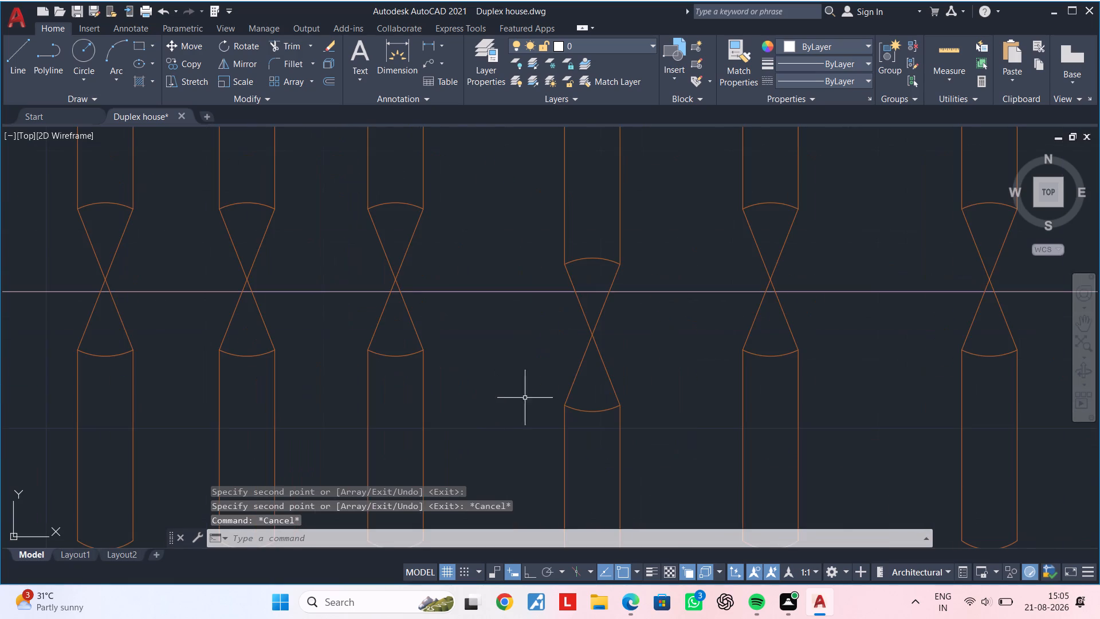
scroll(580, 396, "down", 2)
middle_click_drag(582, 398, 543, 385)
left_click(517, 241)
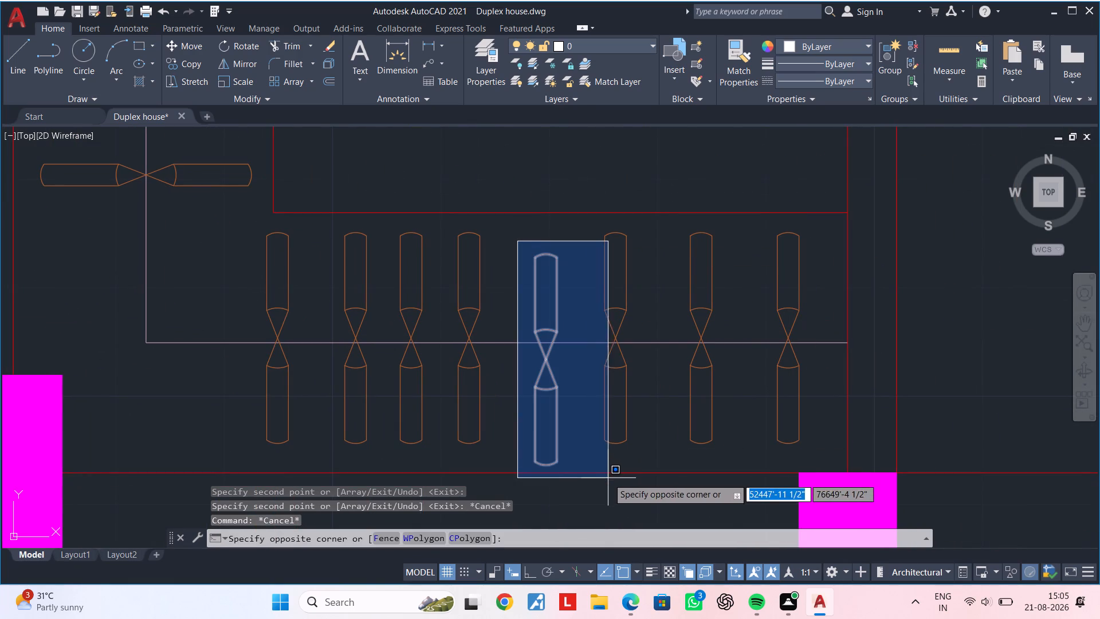
left_click(596, 472)
key("m")
key("space")
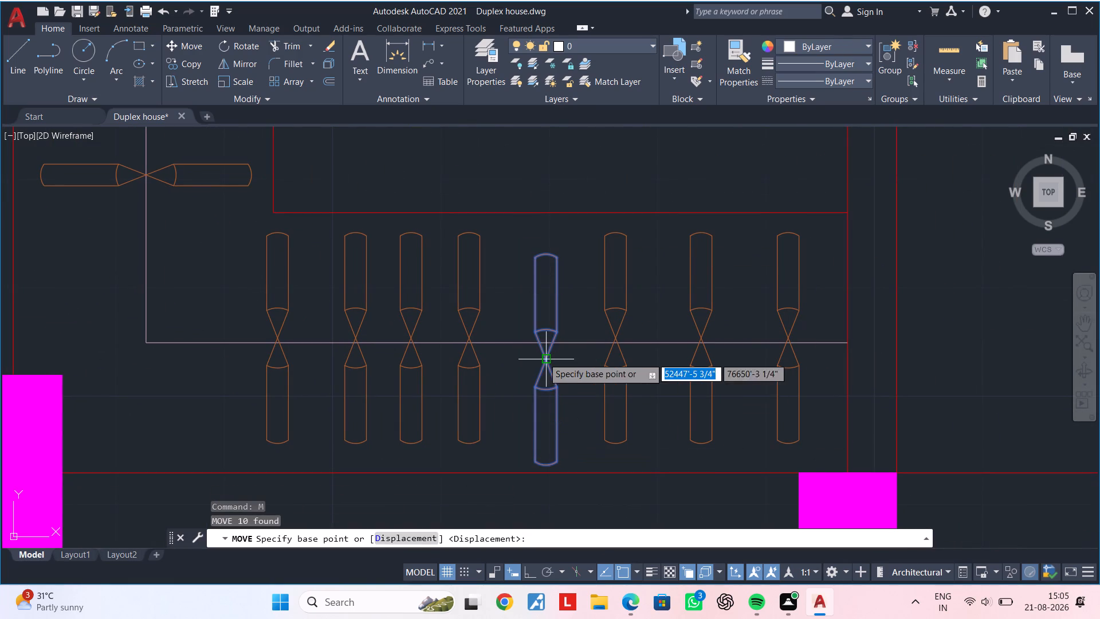
left_click(545, 356)
left_click(545, 339)
key("Escape")
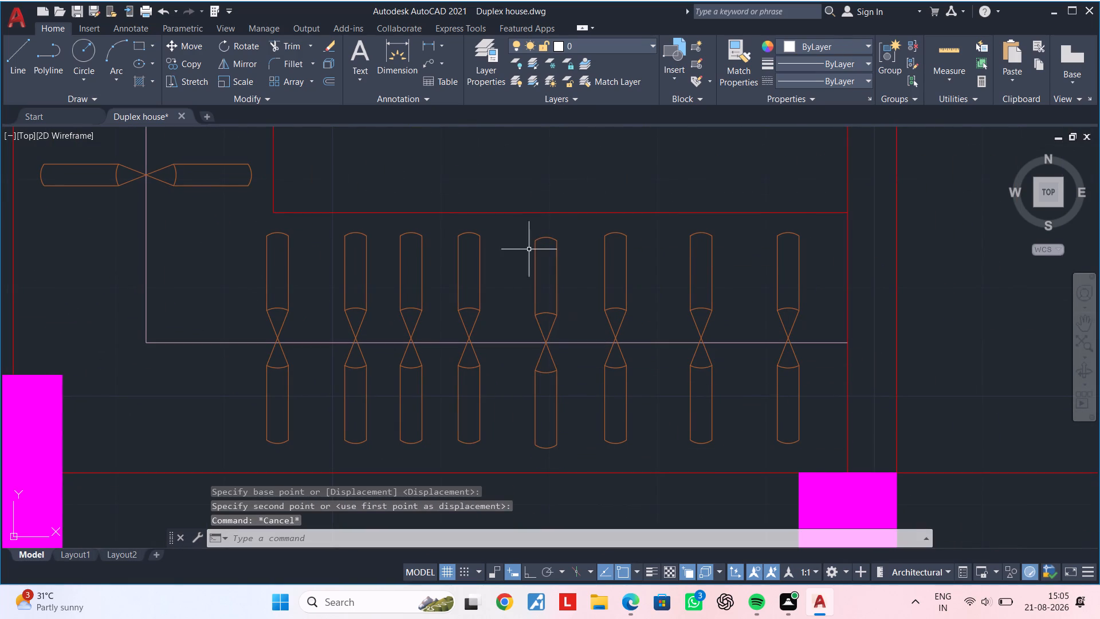
Copy the fifth detail from the west by its crossing point to three more spots along the horizontal line, filling gaps on both sides.
double_click(519, 228)
left_click(590, 459)
key("c")
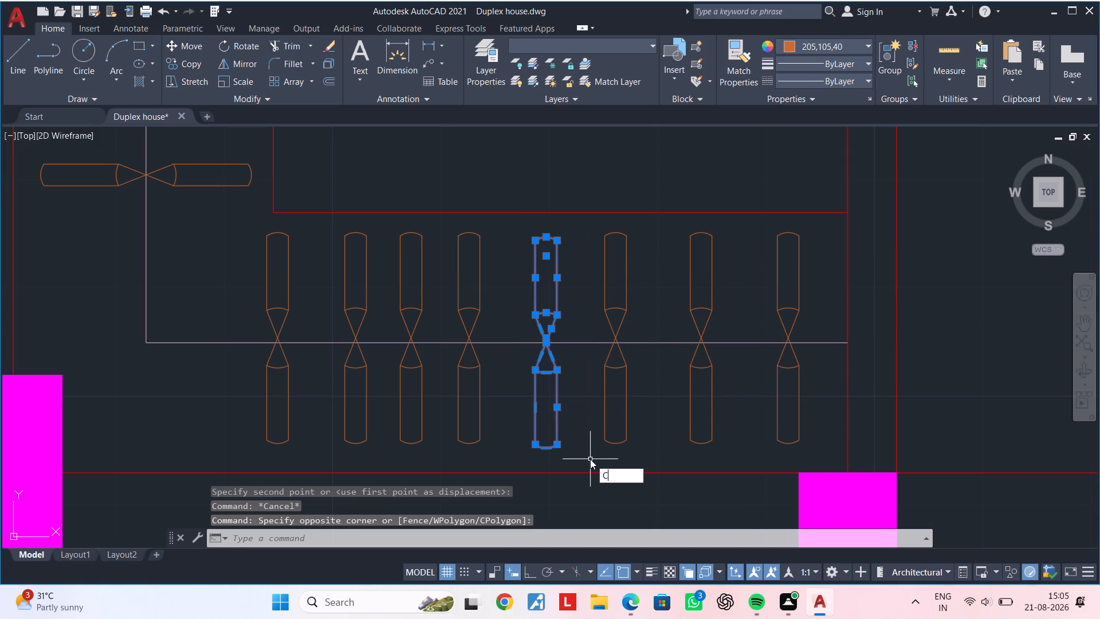
key("o")
key("space")
left_click(547, 347)
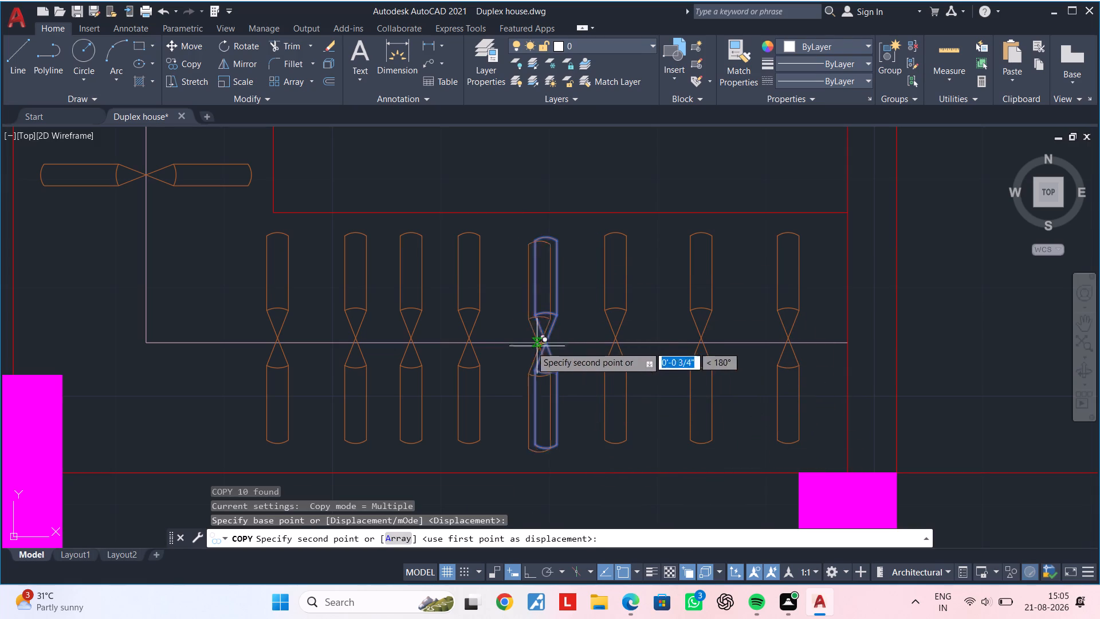
left_click(513, 344)
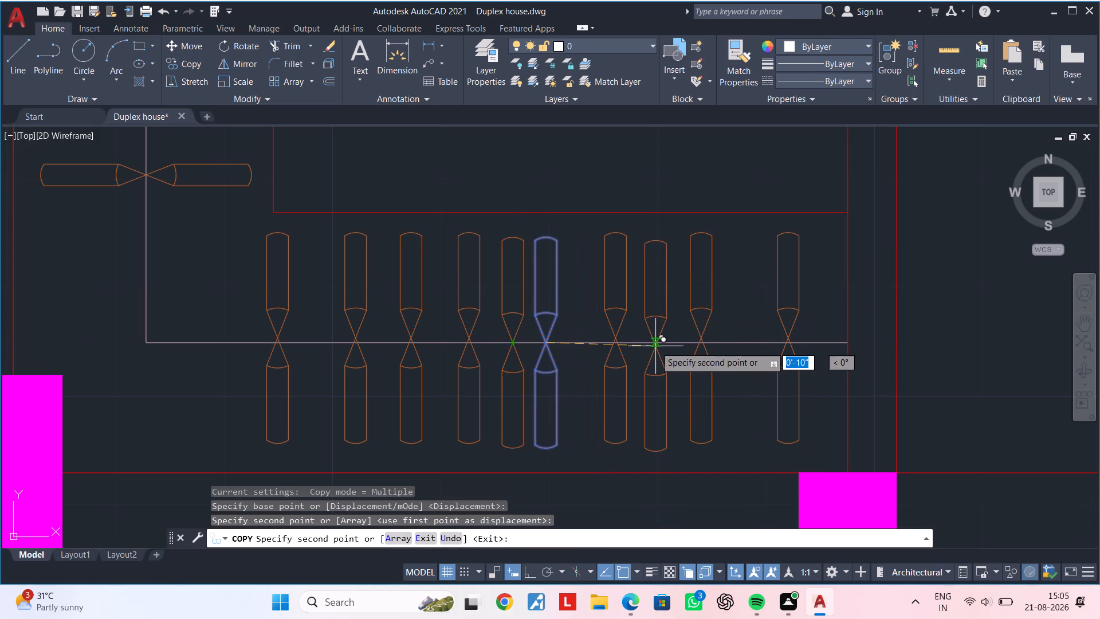
left_click(655, 346)
left_click(750, 347)
scroll(721, 367, "down", 3)
key("Escape")
key("Escape")
Delete the leftover north-south orange detail standing in the room east of the vertical row.
scroll(740, 385, "down", 2)
middle_click_drag(741, 393, 375, 450)
key("Escape")
key("Escape")
middle_click_drag(436, 390, 484, 353)
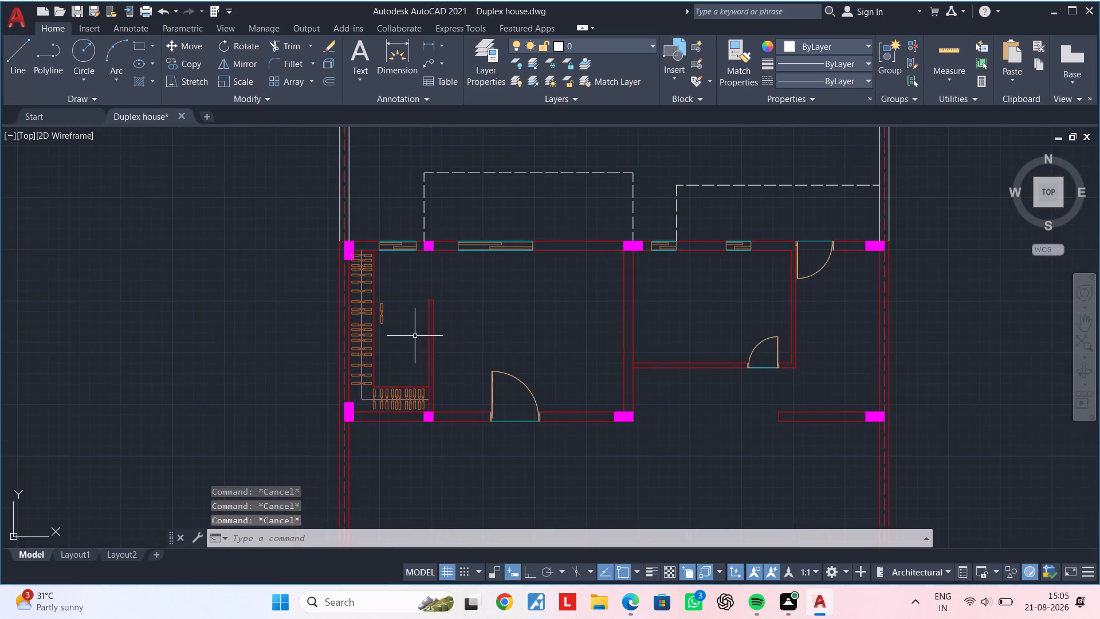
scroll(414, 332, "up", 2)
middle_click_drag(357, 326, 481, 379)
scroll(445, 356, "up", 3)
left_click_drag(438, 154, 438, 166)
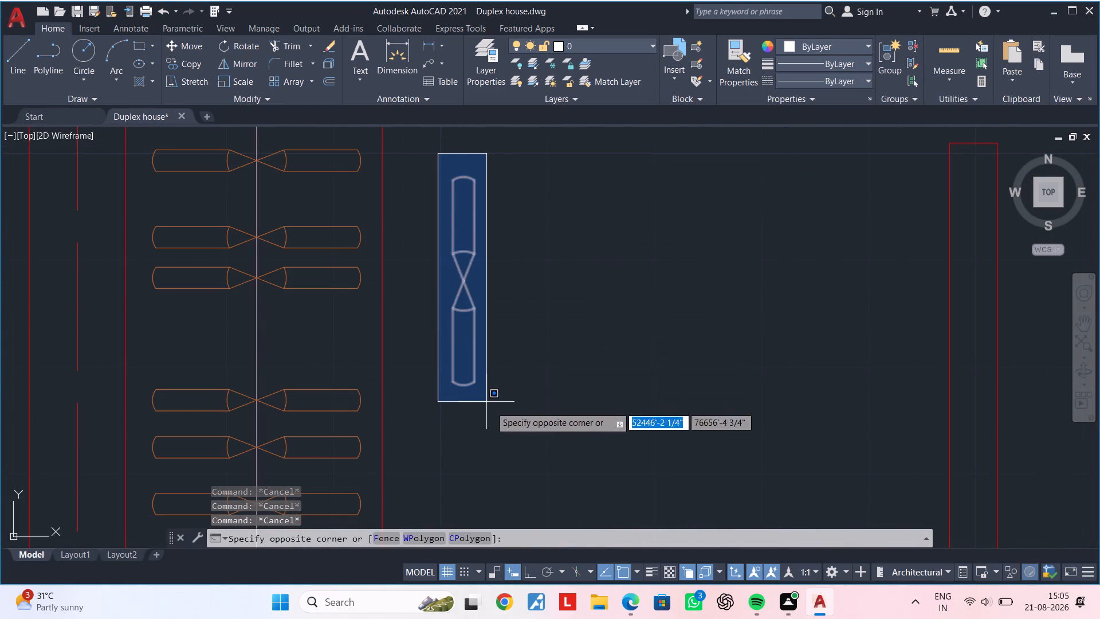
left_click(506, 414)
key("Delete")
Draw a narrow north-south rectangle about 3'-8 3/4" long against the west face of the room's short partition wall.
scroll(607, 467, "down", 3)
middle_click_drag(625, 449, 502, 238)
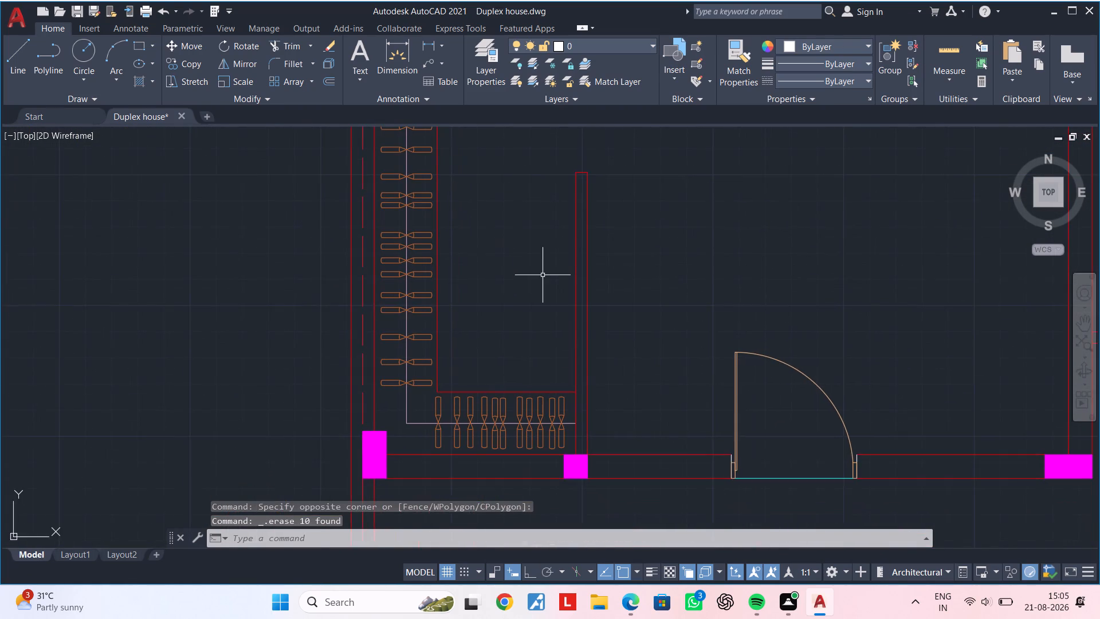
middle_click_drag(531, 283, 507, 331)
key("Escape")
key("Escape")
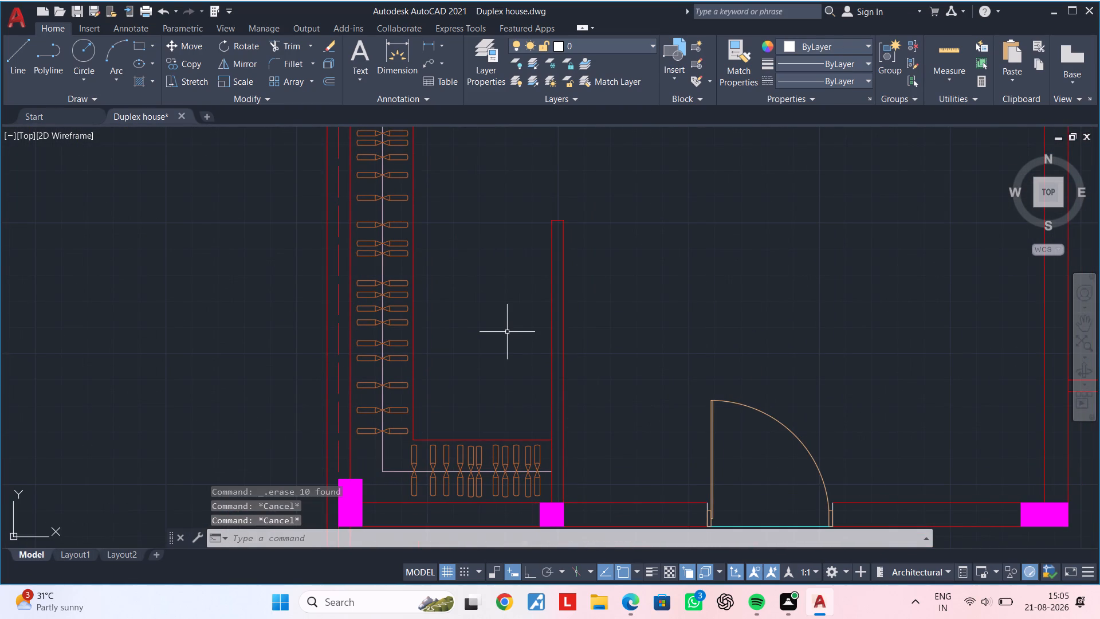
key("Escape")
key("Escape")
key("Escape")
key("Escape")
middle_click_drag(544, 253, 547, 234)
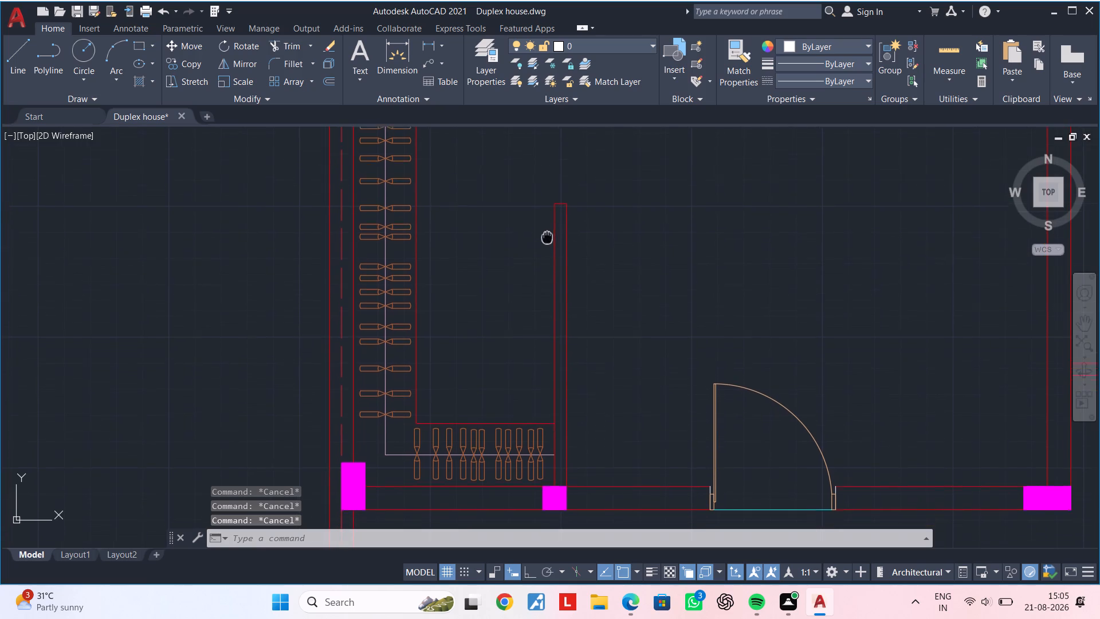
middle_click_drag(547, 234, 547, 232)
scroll(527, 257, "up", 1)
middle_click_drag(536, 263, 470, 283)
middle_click_drag(486, 257, 493, 249)
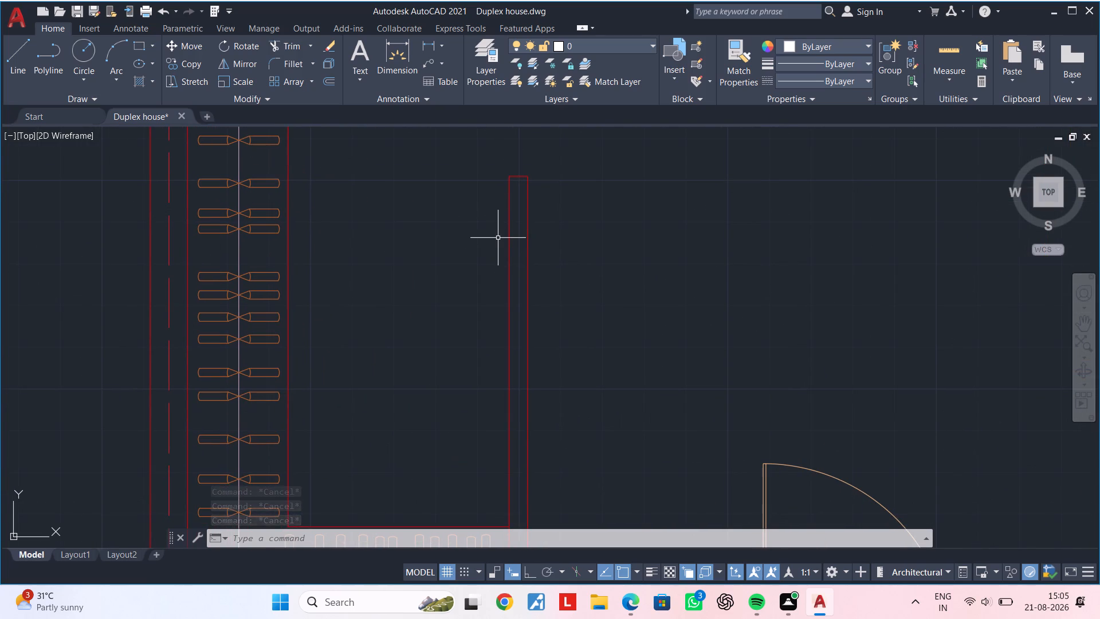
type("REC")
key("space")
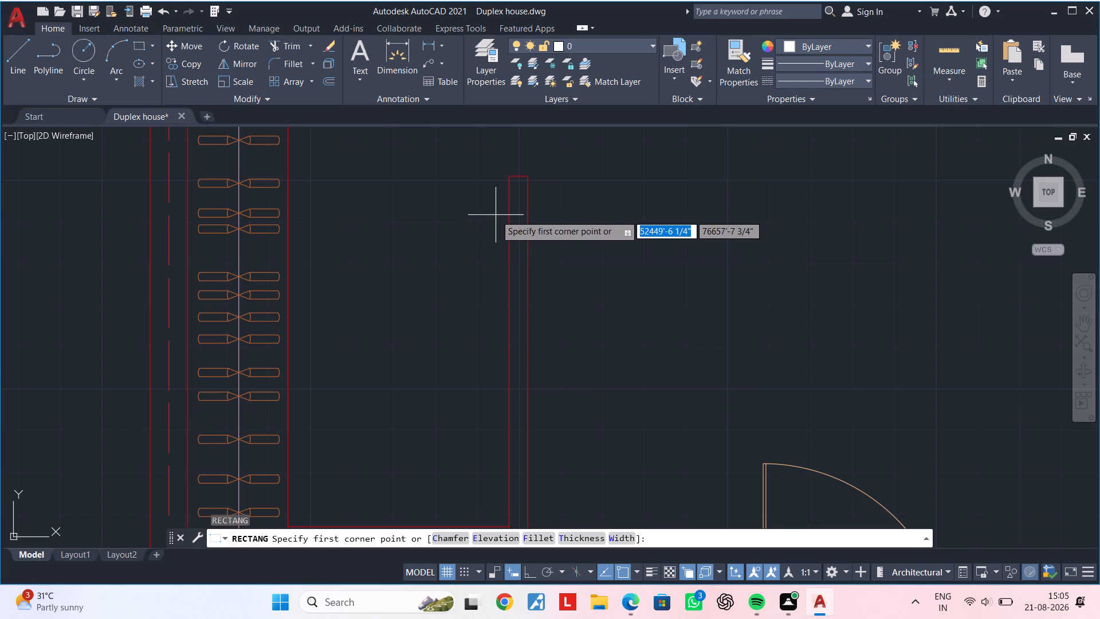
left_click(496, 214)
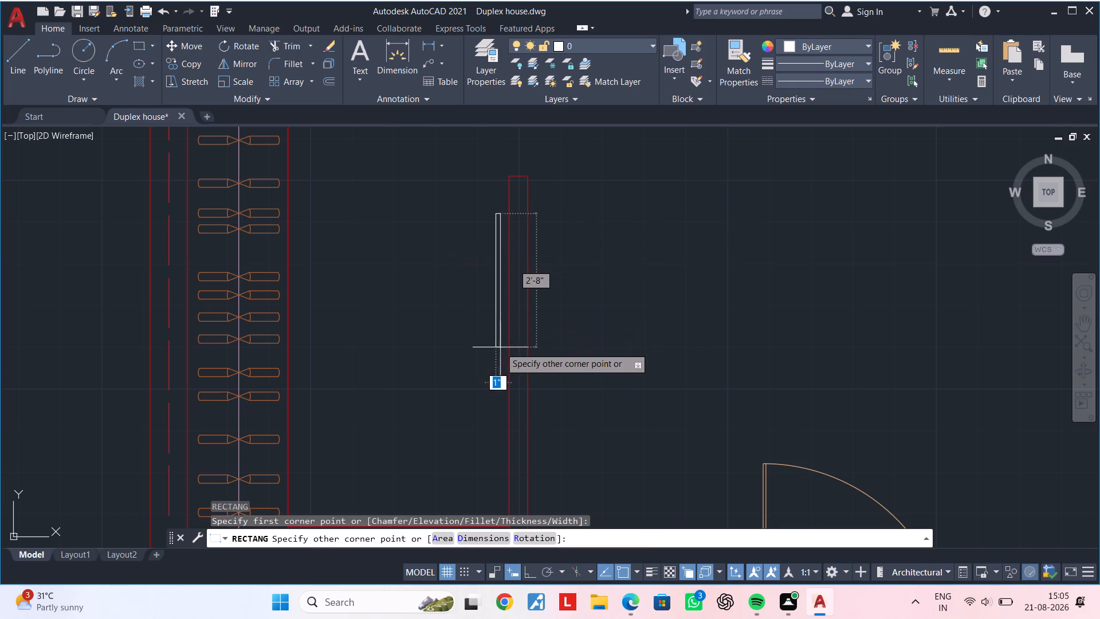
middle_click_drag(500, 347, 504, 317)
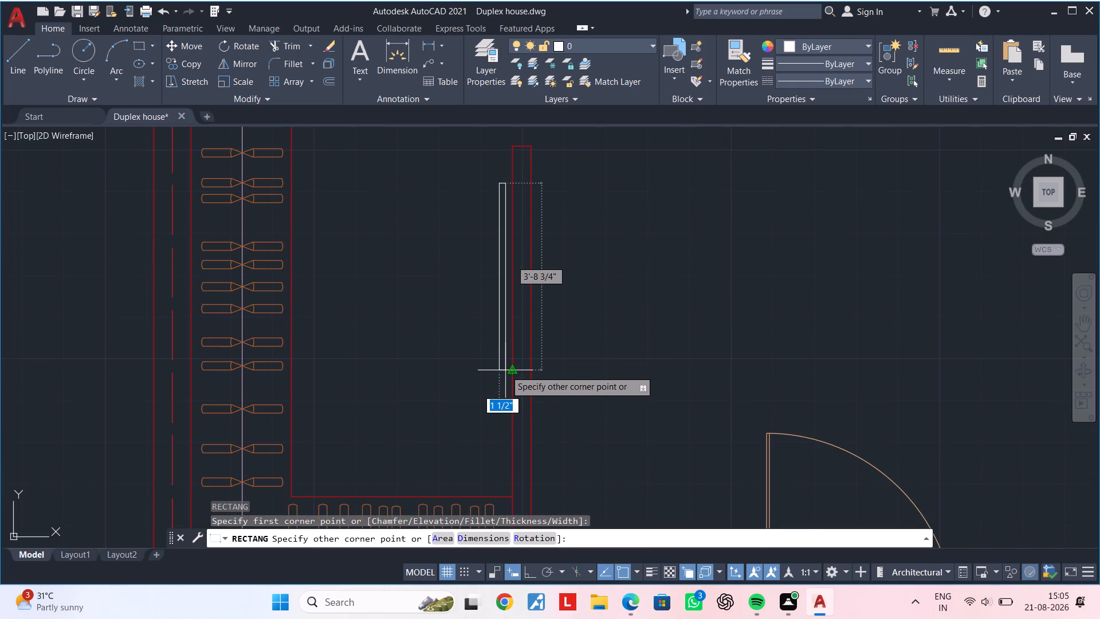
left_click(505, 370)
key("Escape")
key("Escape")
Stretch the rectangle's east edge west by its middle grip, narrowing it and leaving a gap from the partition wall.
scroll(515, 293, "up", 2)
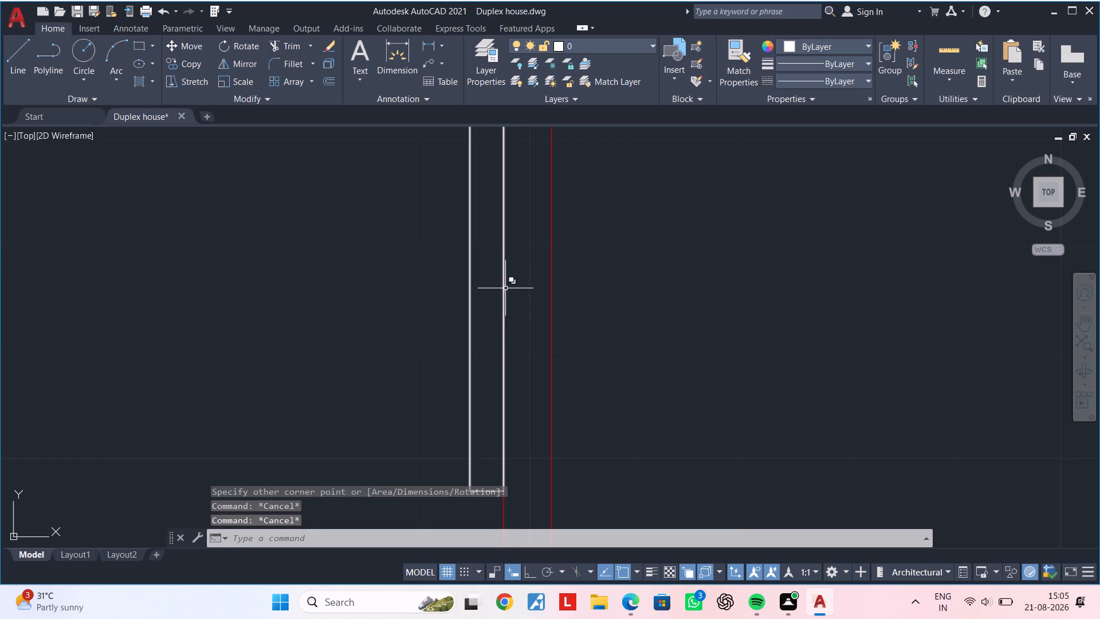
left_click(503, 287)
left_click(502, 253)
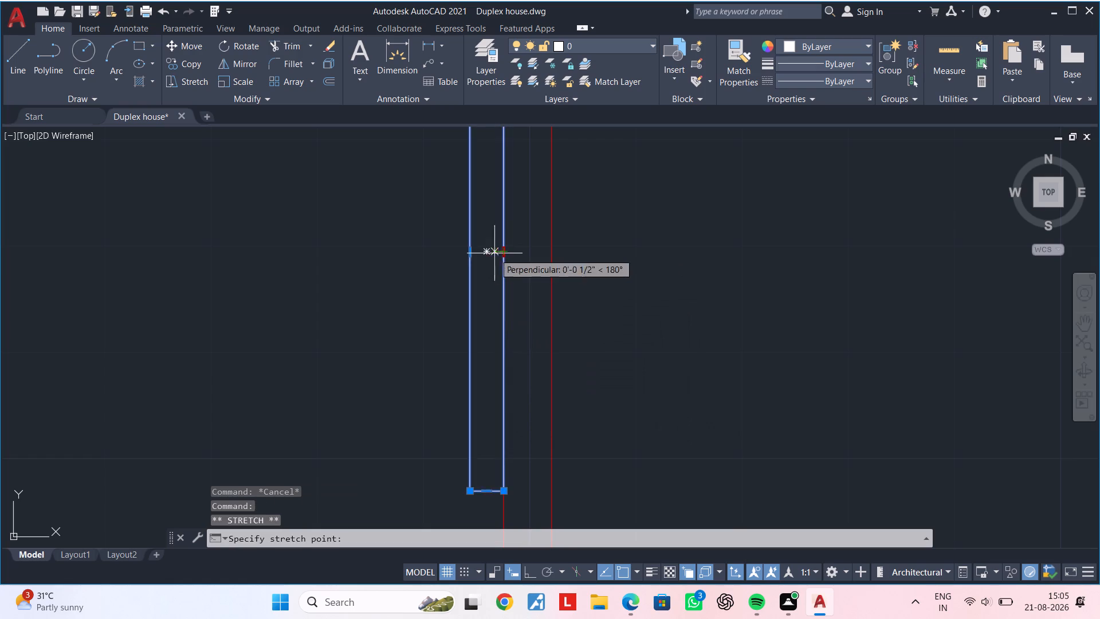
left_click(488, 254)
key("Escape")
scroll(479, 281, "down", 2)
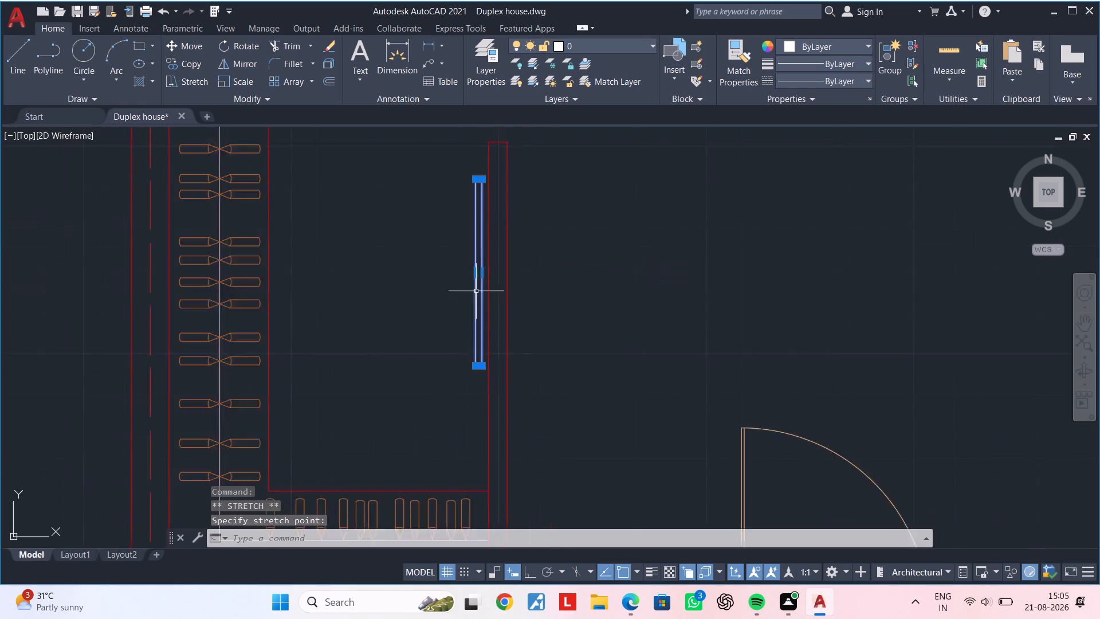
scroll(476, 291, "down", 1)
middle_click_drag(462, 303, 455, 340)
key("Escape")
key("Escape")
Draw a circle just west of the narrow rectangle, reaching out to its west edge.
scroll(460, 294, "up", 3)
middle_click_drag(462, 294, 466, 278)
scroll(463, 276, "down", 2)
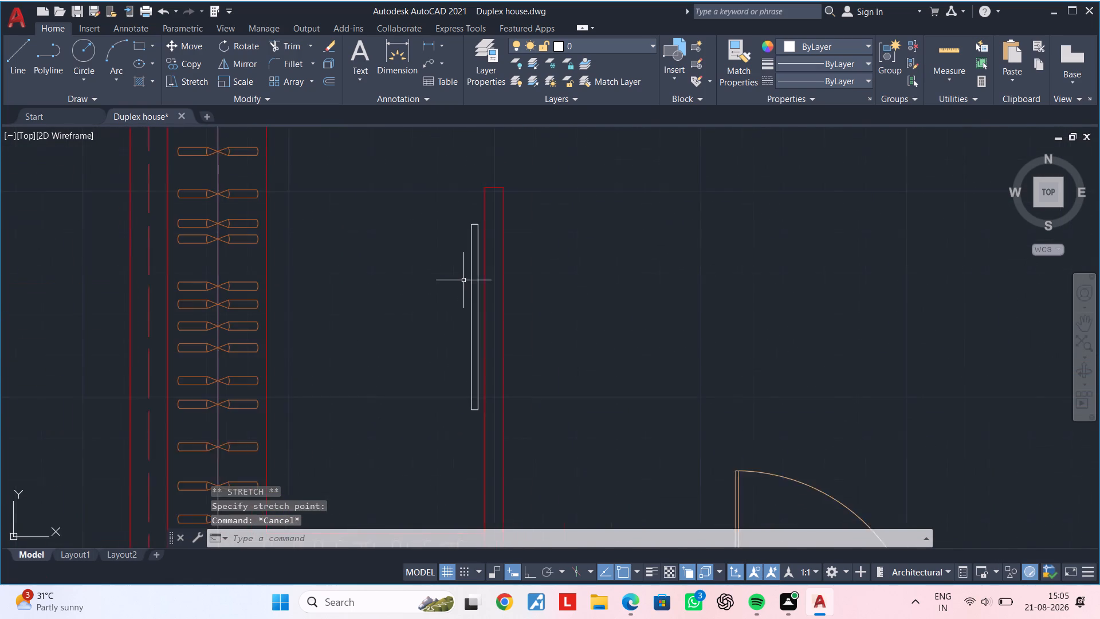
middle_click_drag(463, 278, 472, 246)
key("Escape")
key("Escape")
key("Escape")
key("Escape")
key("Escape")
key("Escape")
key("Escape")
type("CC")
key("space")
key("Escape")
key("Escape")
type("C")
key("space")
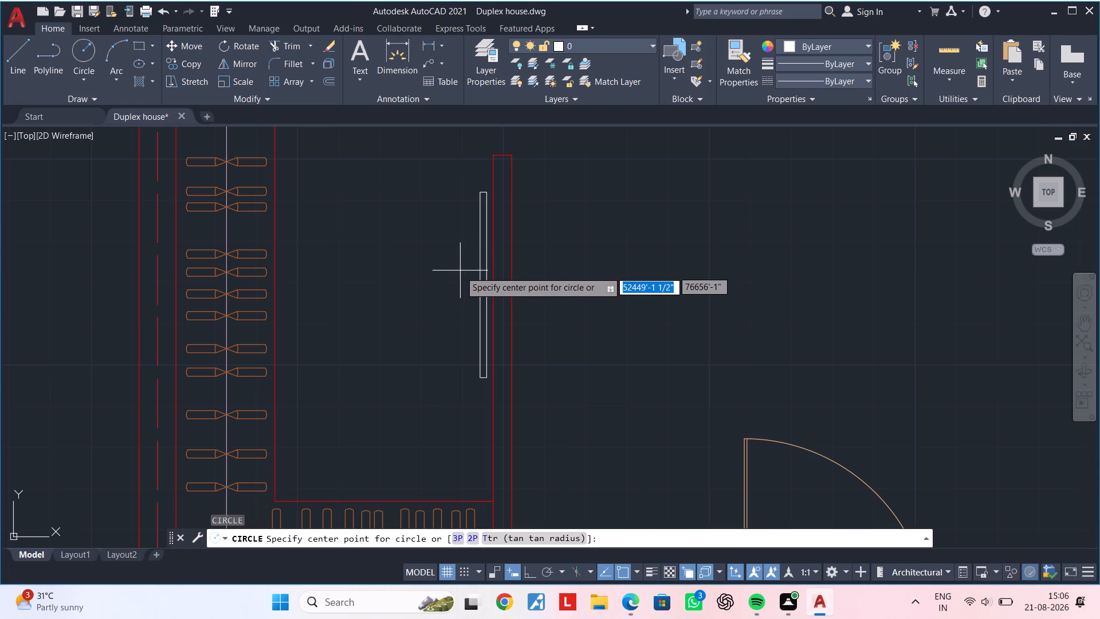
left_click(458, 265)
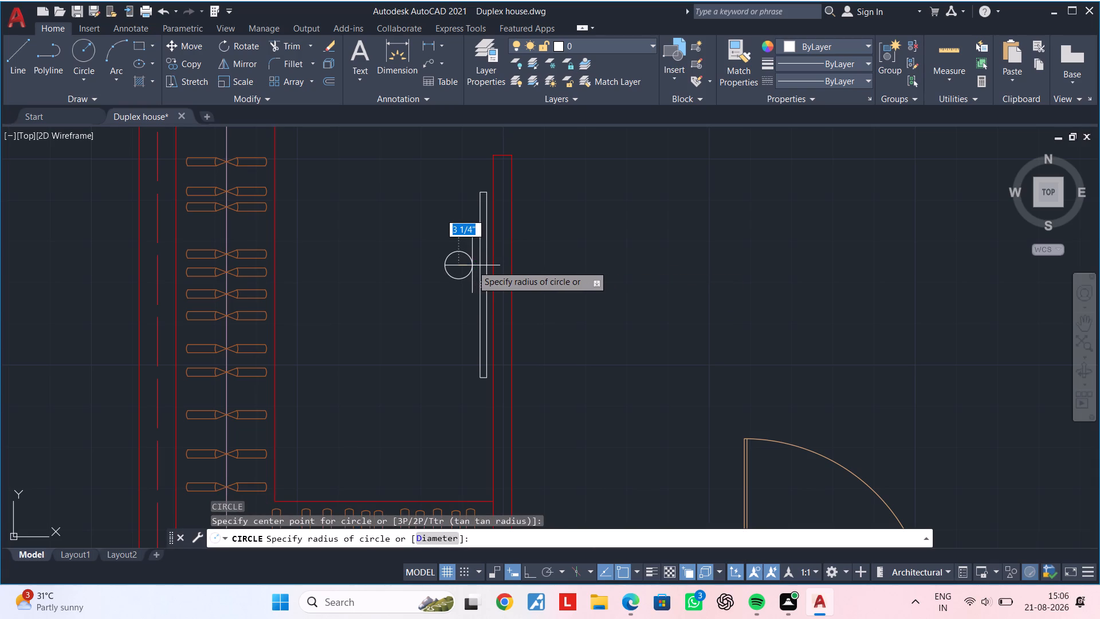
scroll(477, 266, "up", 2)
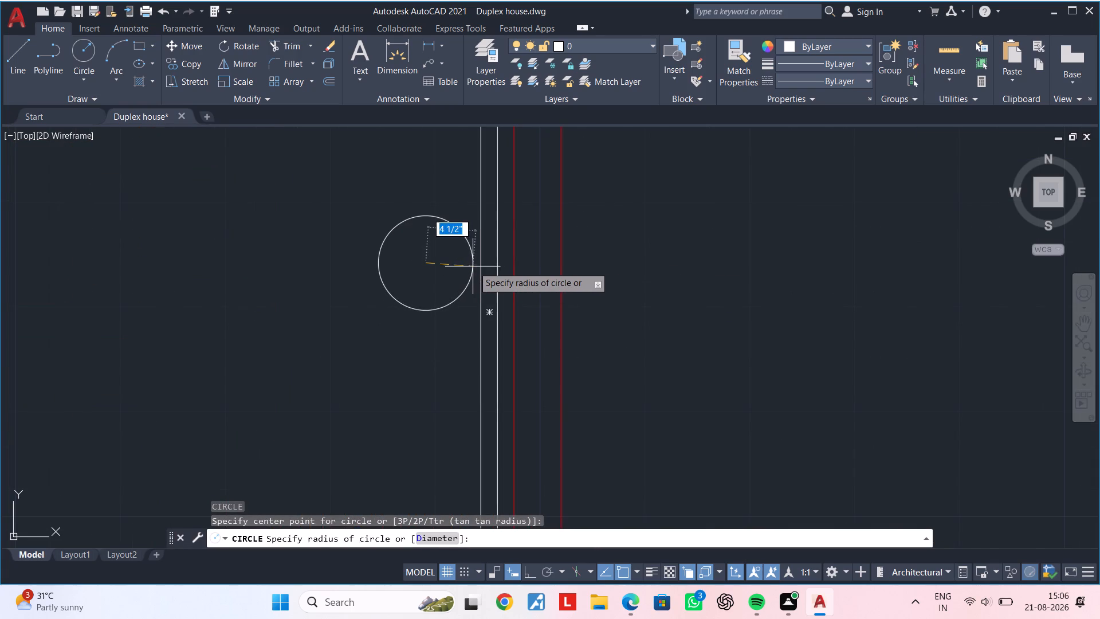
left_click(476, 267)
Move the circle by its centre a short distance west, clear of the rectangle.
scroll(474, 278, "down", 4)
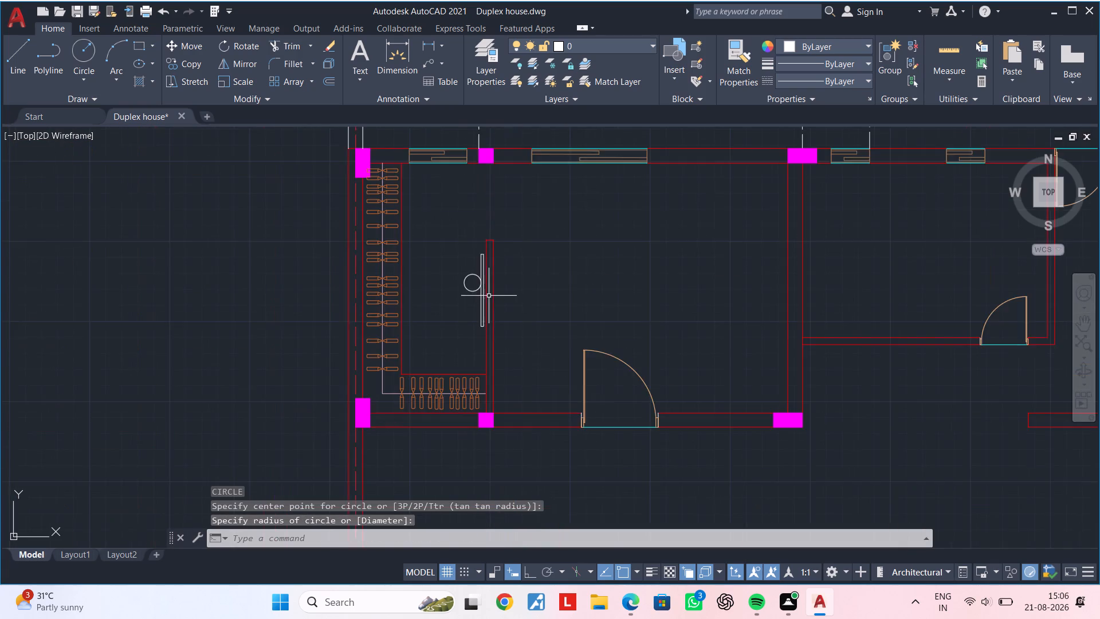
middle_click_drag(489, 296, 409, 246)
scroll(370, 241, "up", 2)
middle_click_drag(389, 248, 357, 270)
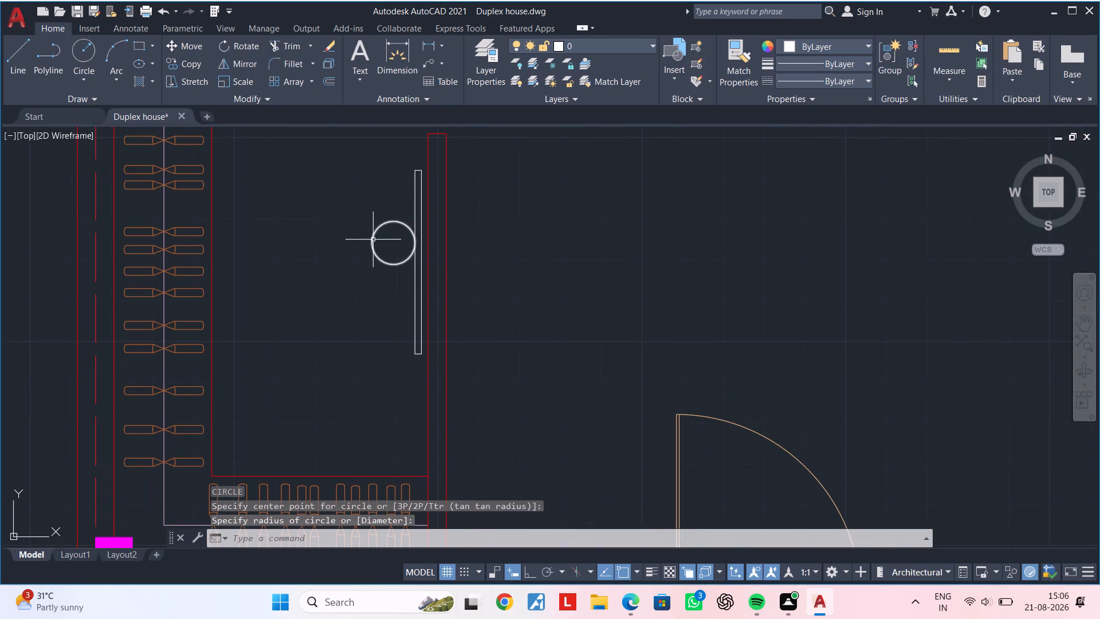
left_click(373, 240)
key("m")
key("space")
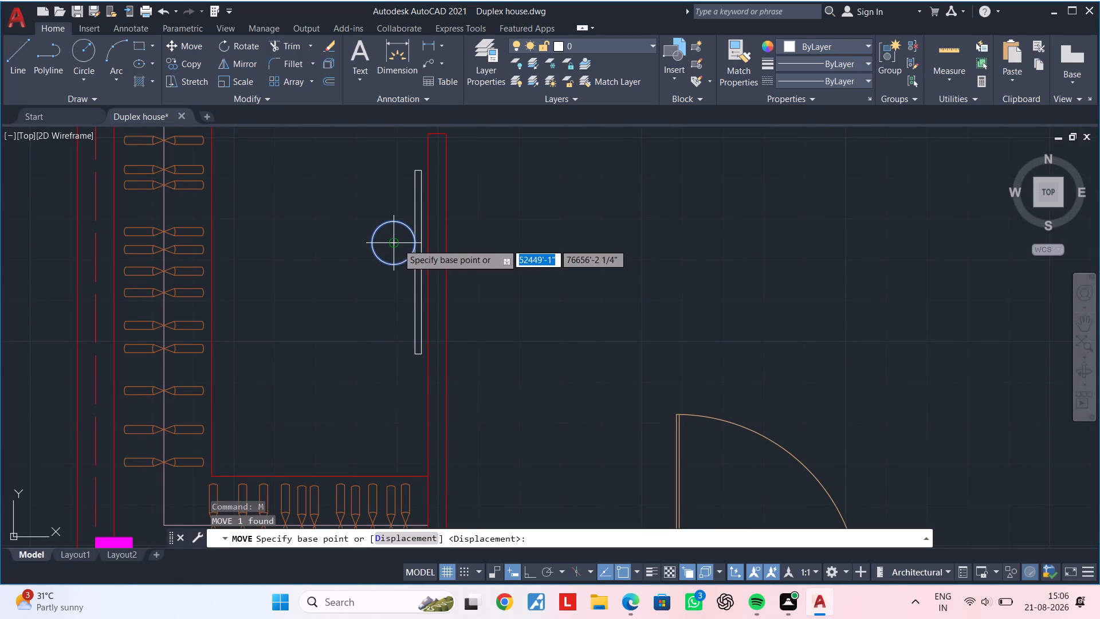
left_click(398, 243)
left_click(370, 250)
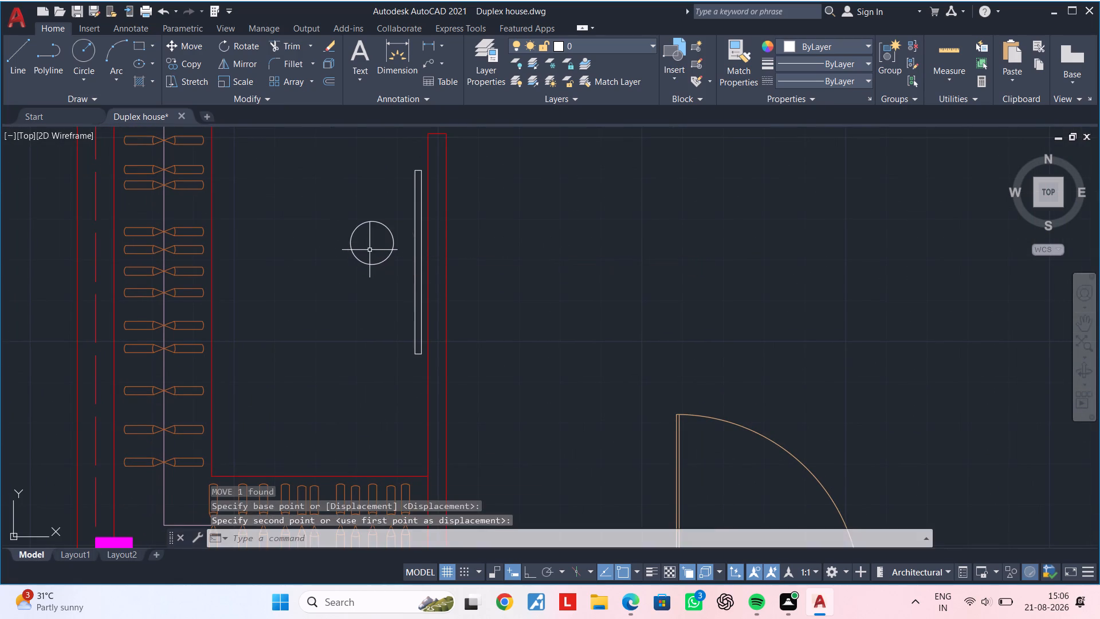
Move the circle slightly south so it sits level with the middle of the rectangle.
scroll(387, 257, "down", 2)
middle_click_drag(395, 266, 426, 267)
key("Escape")
scroll(410, 265, "up", 2)
middle_click_drag(409, 270, 386, 291)
left_click_drag(341, 199, 345, 205)
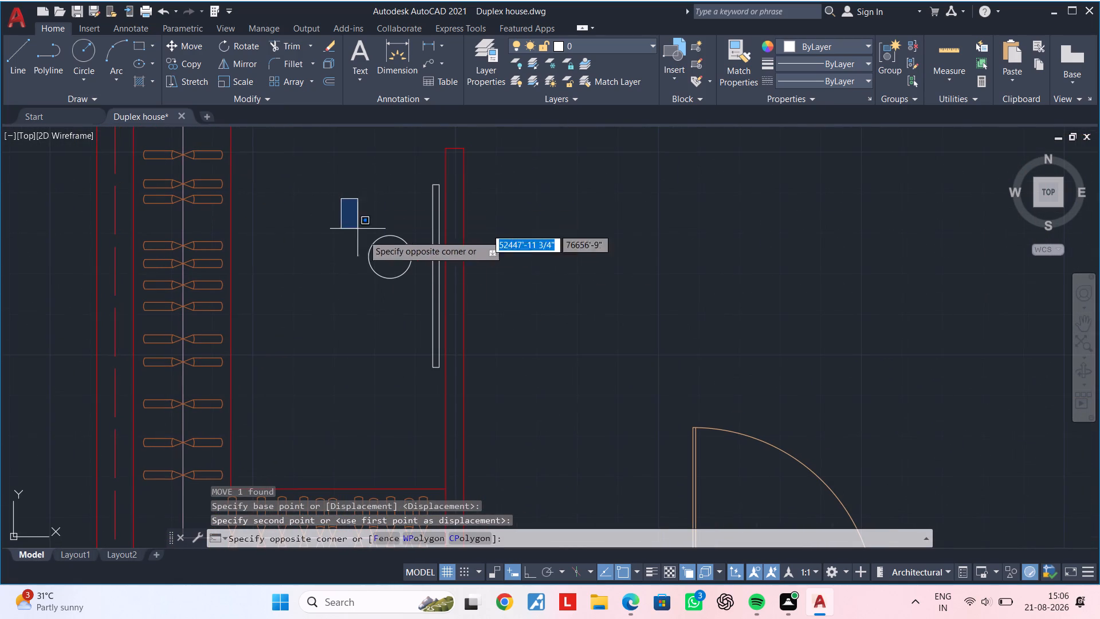
left_click(414, 295)
key("m")
key("space")
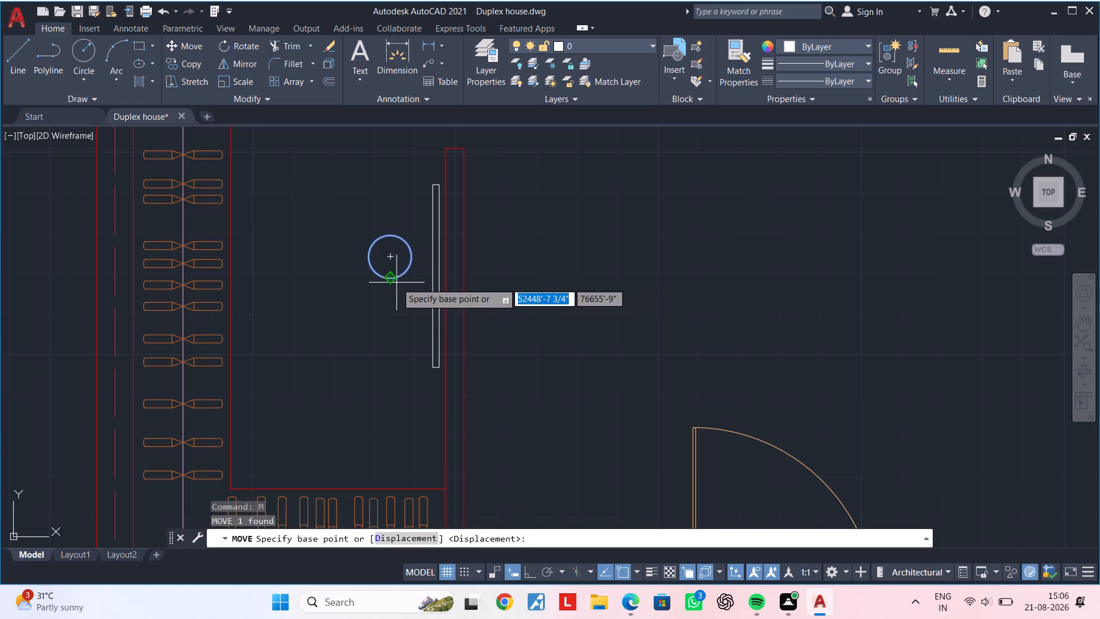
left_click(396, 284)
left_click(392, 301)
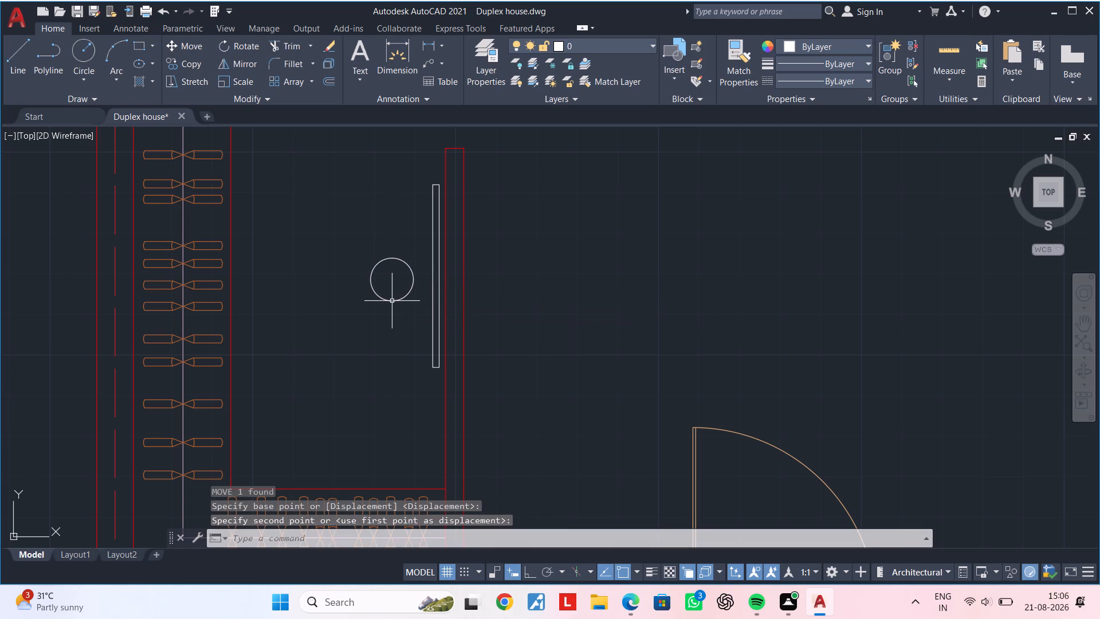
Change the narrow rectangle's colour from ByLayer to a light blue.
scroll(405, 297, "down", 3)
middle_click_drag(413, 293, 413, 288)
key("Escape")
scroll(415, 282, "up", 2)
middle_click_drag(461, 268, 402, 269)
key("Escape")
key("Escape")
scroll(360, 273, "up", 3)
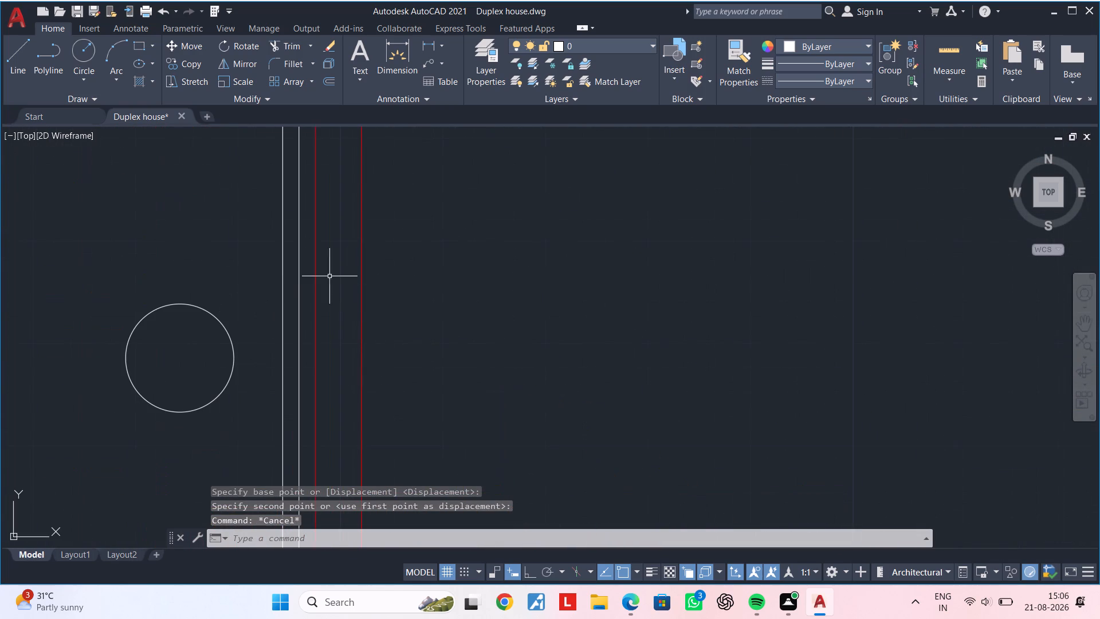
left_click(298, 275)
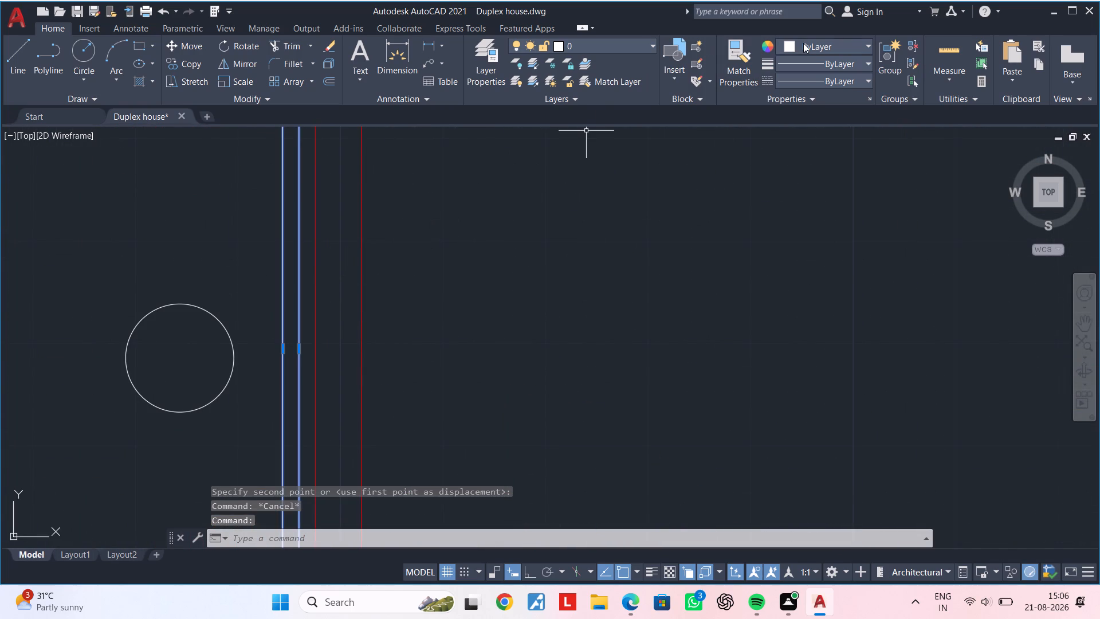
left_click(803, 43)
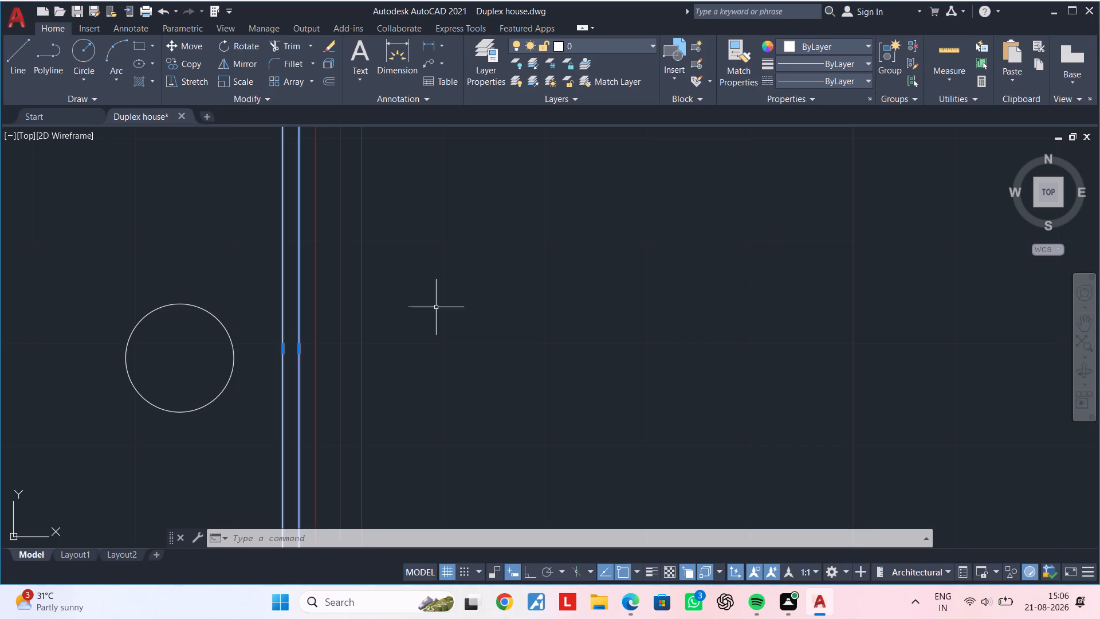
left_click(856, 38)
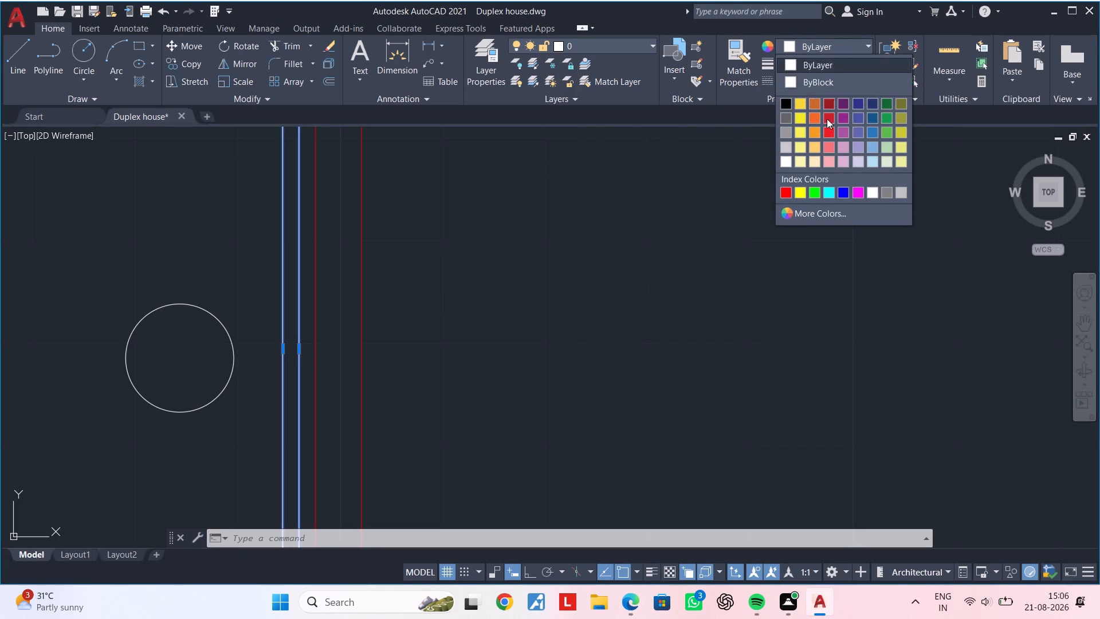
left_click(875, 157)
key("Escape")
key("Escape")
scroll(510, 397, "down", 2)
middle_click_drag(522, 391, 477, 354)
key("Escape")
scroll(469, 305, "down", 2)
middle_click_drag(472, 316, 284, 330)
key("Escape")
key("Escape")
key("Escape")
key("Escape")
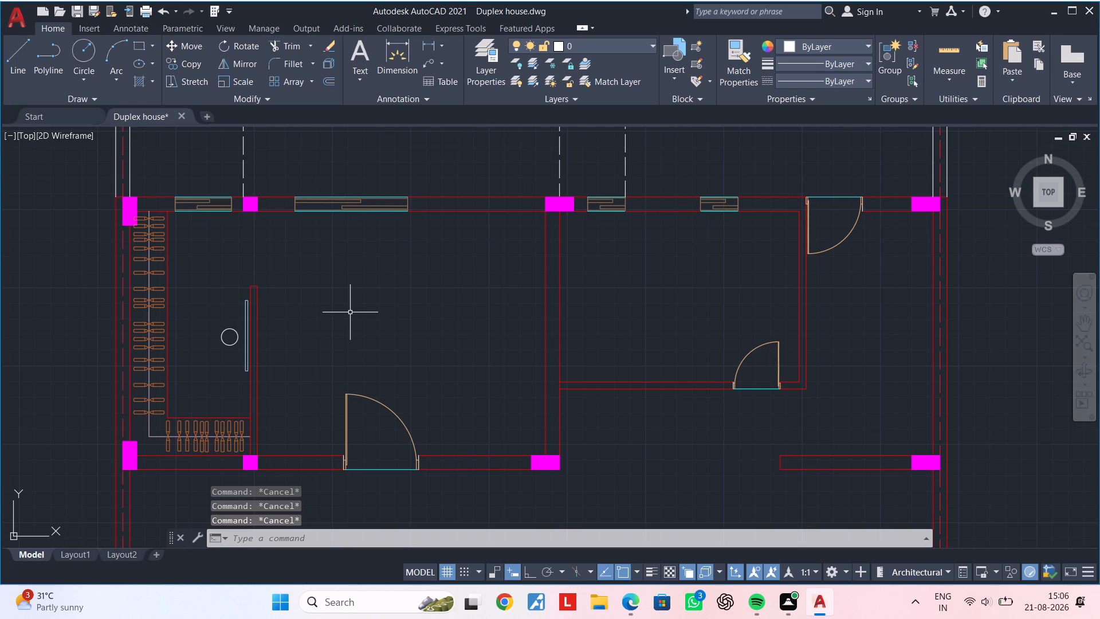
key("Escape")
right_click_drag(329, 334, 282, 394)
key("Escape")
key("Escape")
Draw a line 2' east from the top east corner of the wardrobe partition, continuing straight south to the room's bottom wall.
middle_click_drag(293, 370, 368, 351)
scroll(339, 294, "up", 2)
middle_click_drag(345, 291, 298, 308)
key("Escape")
key("Escape")
key("Escape")
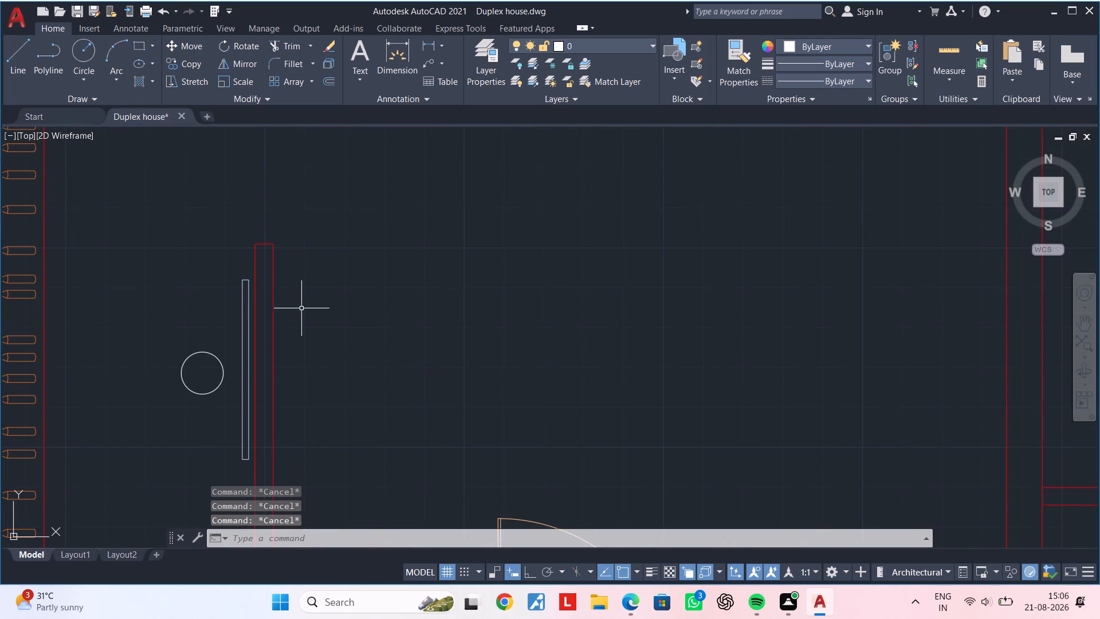
key("Escape")
key("Escape")
key("Escape")
key("Escape")
key("Escape")
key("Escape")
key("l")
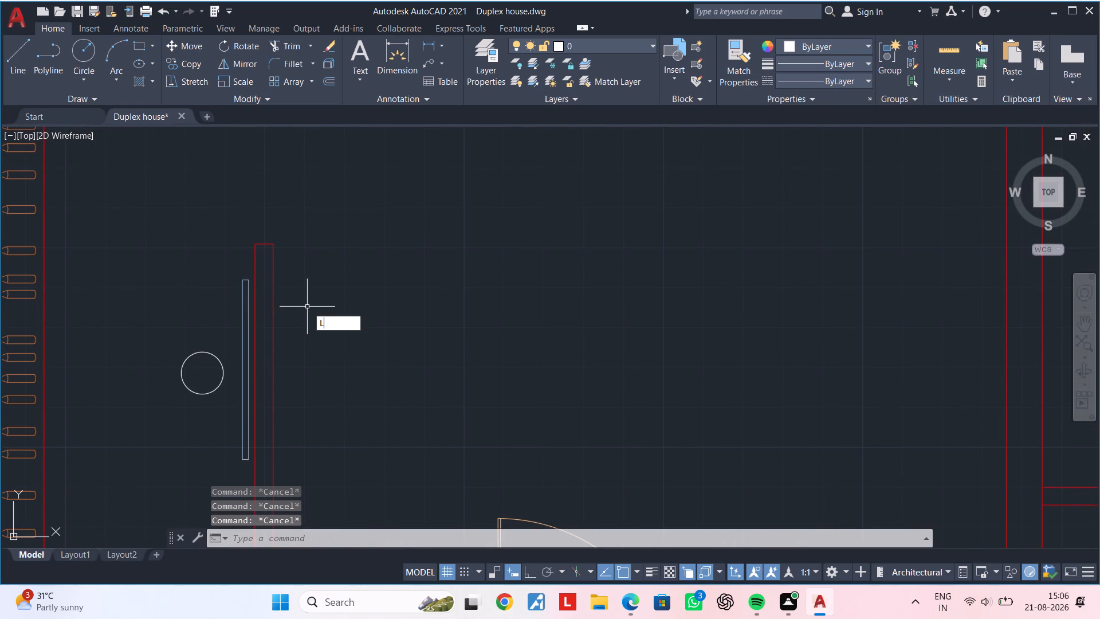
key("space")
left_click(273, 242)
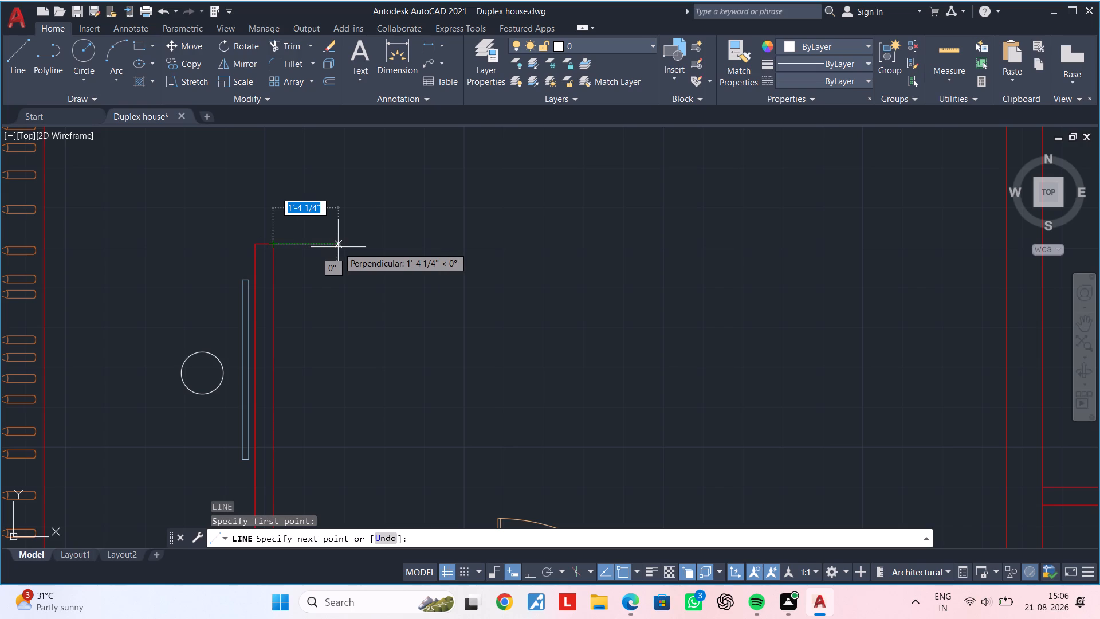
type("2'")
key("Return")
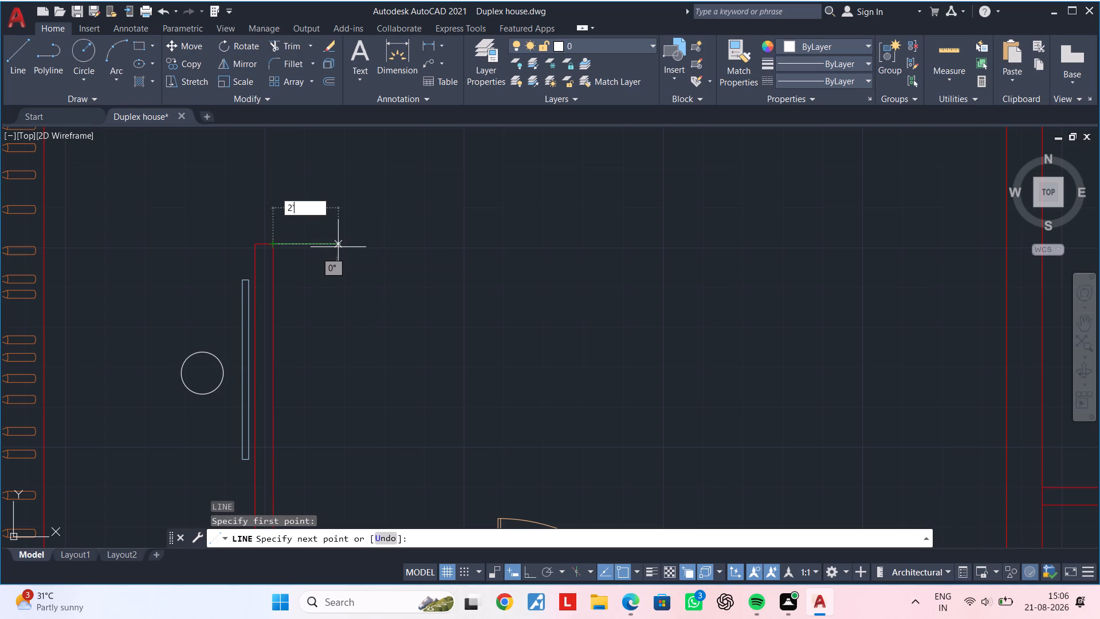
scroll(354, 413, "down", 1)
middle_click_drag(375, 406, 383, 233)
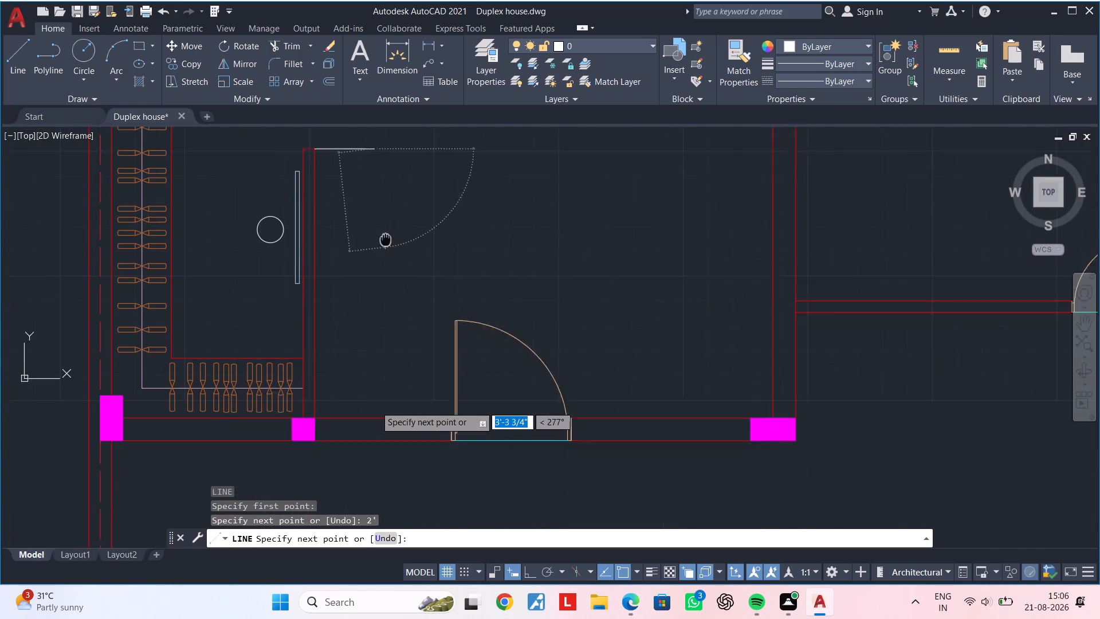
middle_click_drag(383, 233, 380, 220)
double_click(531, 573)
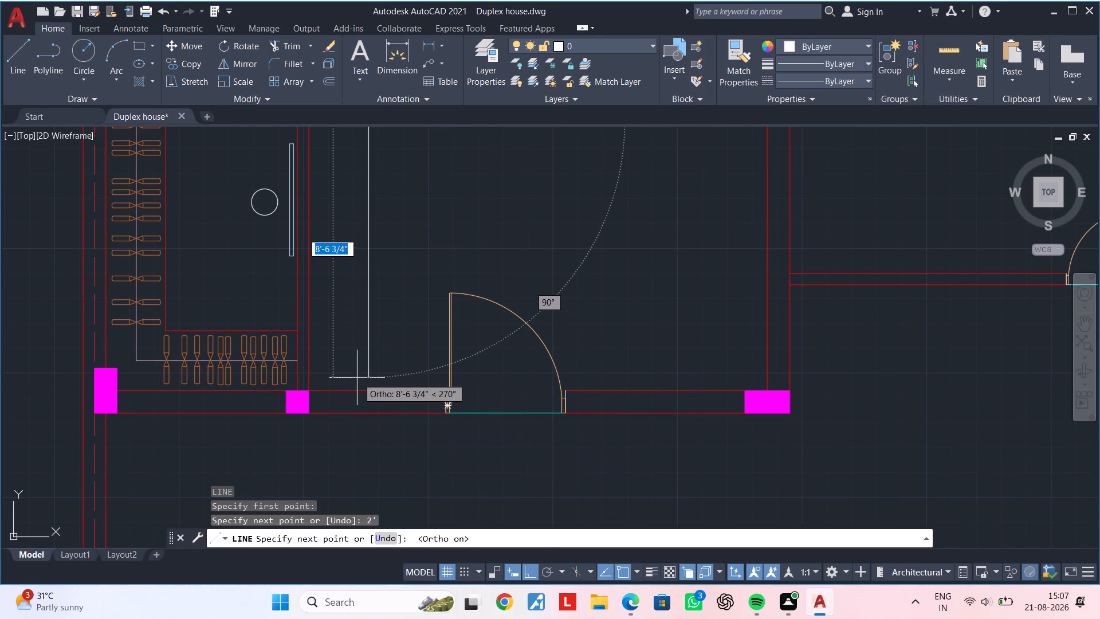
scroll(367, 395, "up", 2)
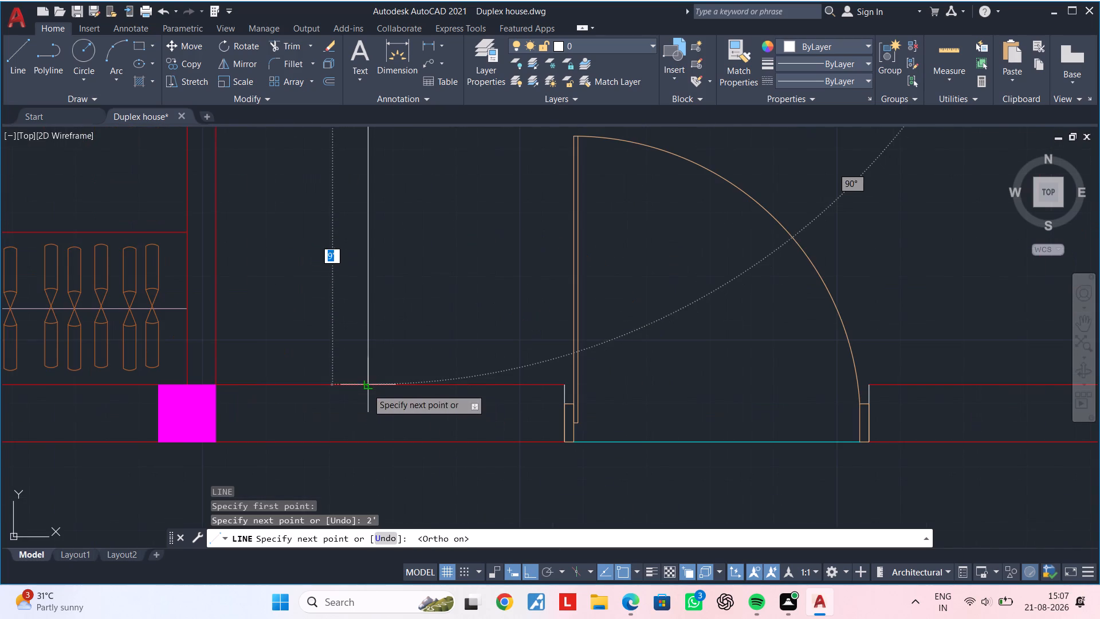
left_click(367, 388)
key("Escape")
key("Escape")
scroll(463, 342, "down", 2)
middle_click_drag(459, 355, 451, 523)
scroll(470, 420, "down", 1)
middle_click_drag(472, 409, 457, 293)
key("Escape")
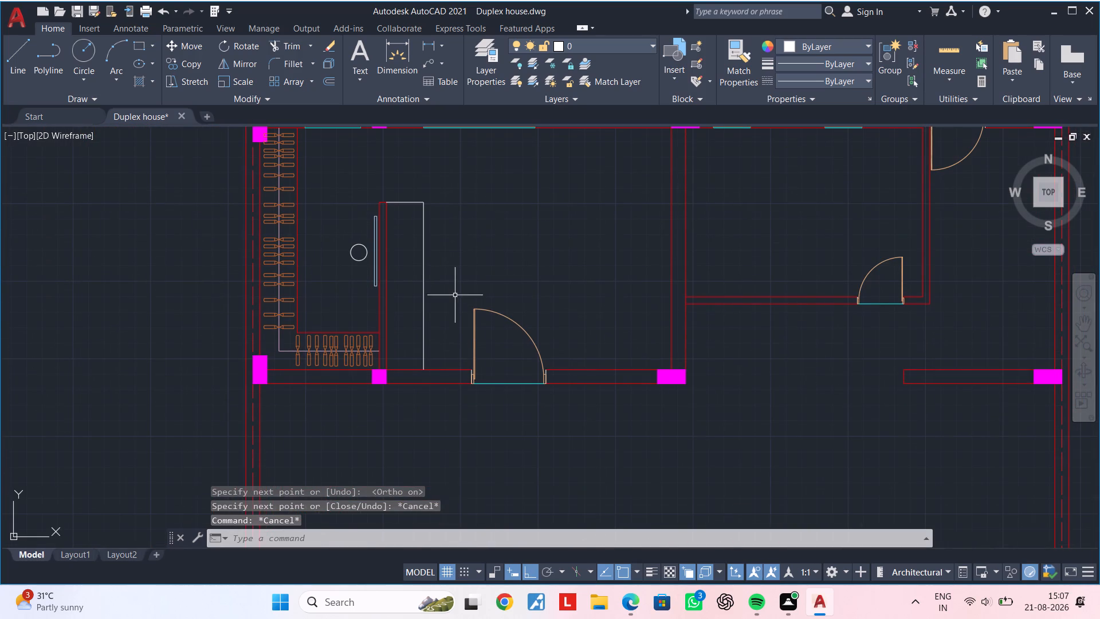
key("Escape")
key("Escape")
key("Escape")
key("Escape")
key("Escape")
middle_click_drag(449, 272, 449, 254)
key("Escape")
key("Escape")
key("Escape")
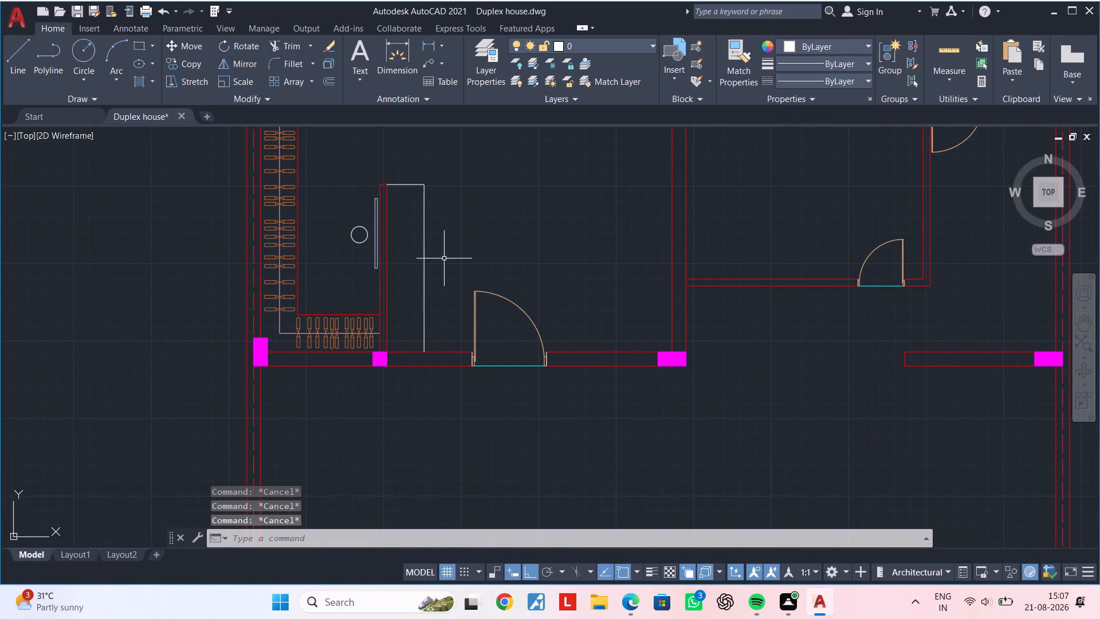
Draw a horizontal line from the partition's east face to the new vertical line, a short way north of the bottom wall.
key("l")
key("space")
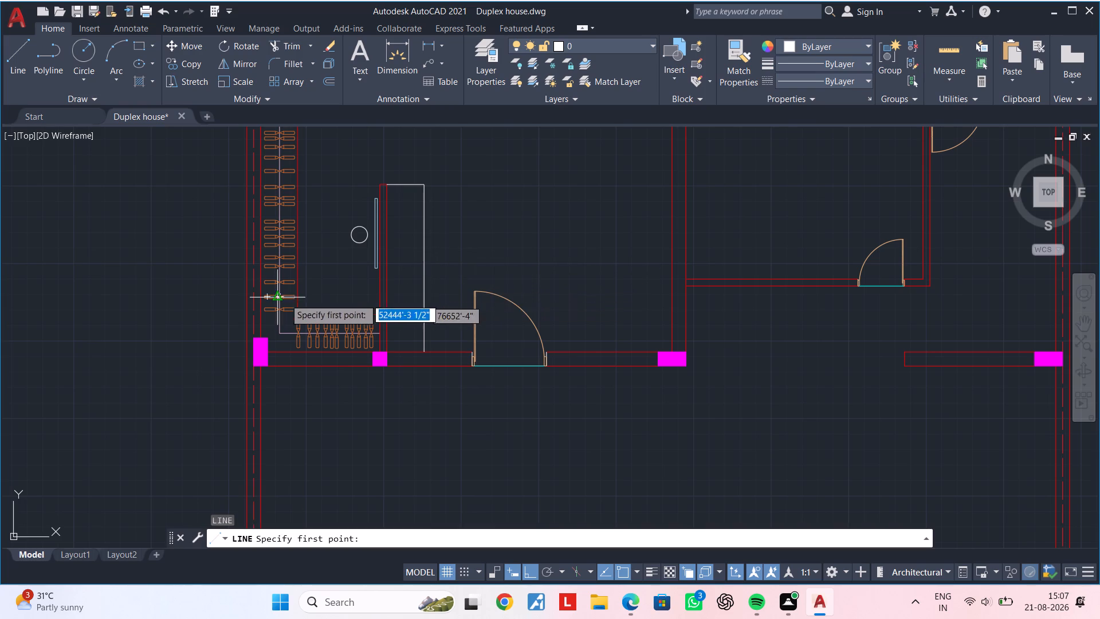
scroll(393, 293, "up", 2)
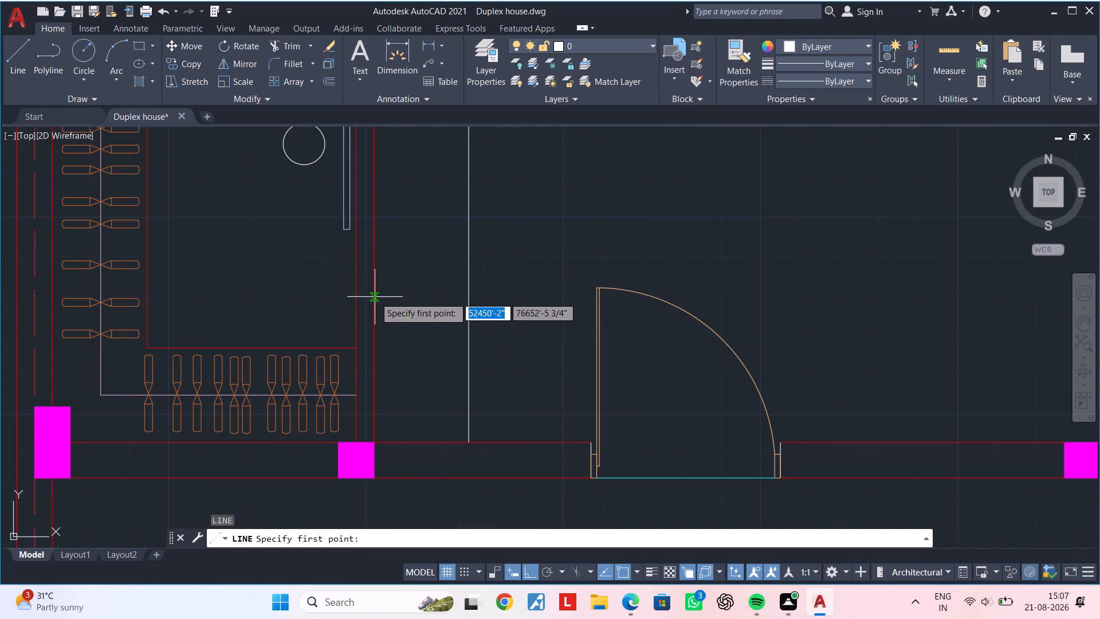
left_click(375, 297)
left_click(473, 298)
key("Escape")
key("Escape")
middle_click_drag(510, 307, 513, 271)
key("Escape")
key("Escape")
key("Escape")
key("Escape")
middle_click_drag(514, 278, 520, 258)
key("Escape")
key("Escape")
middle_click_drag(515, 297, 510, 280)
key("Escape")
key("Escape")
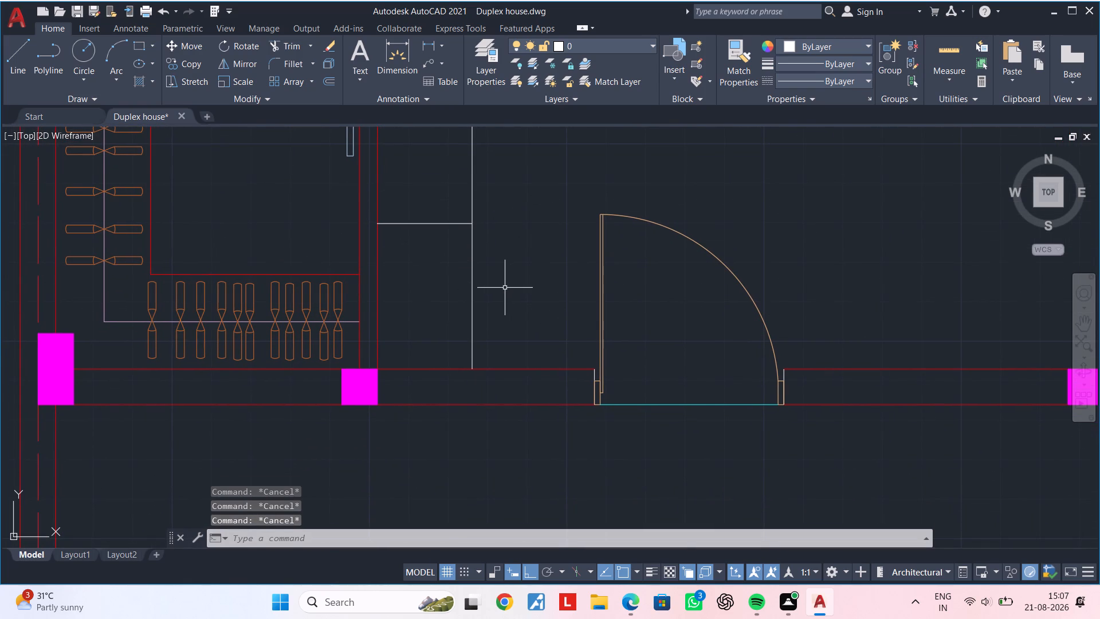
Draw a circle of about 9" radius centred on the vertical line, between the horizontal line and the bottom wall.
type("C")
key("space")
left_click(472, 309)
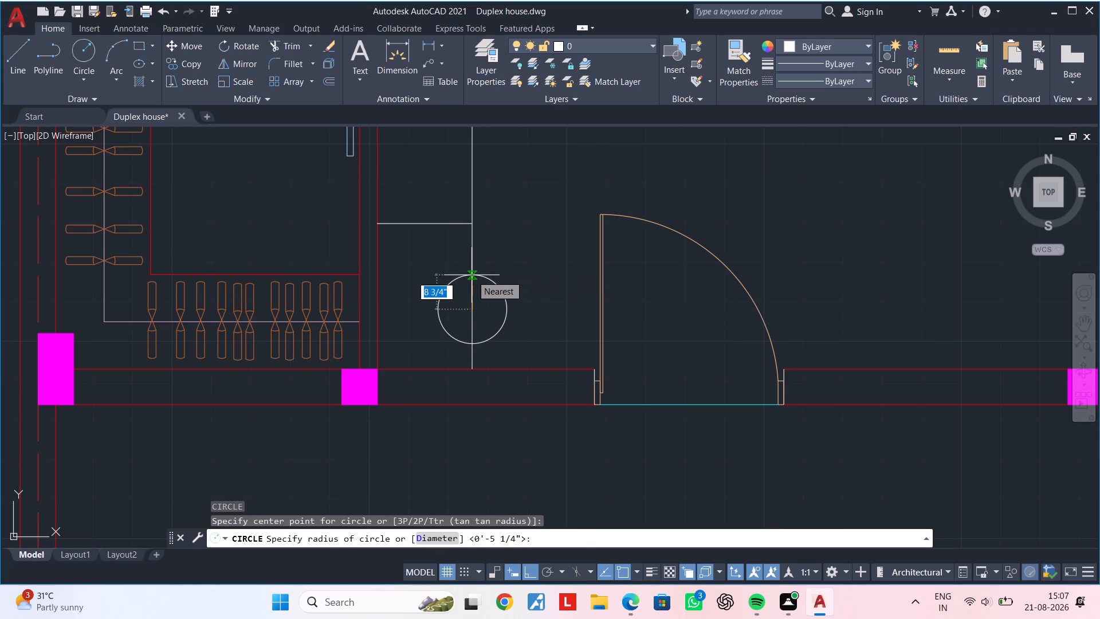
double_click(472, 274)
key("Escape")
key("Escape")
Move the circle a short distance north along the vertical line.
left_click(483, 277)
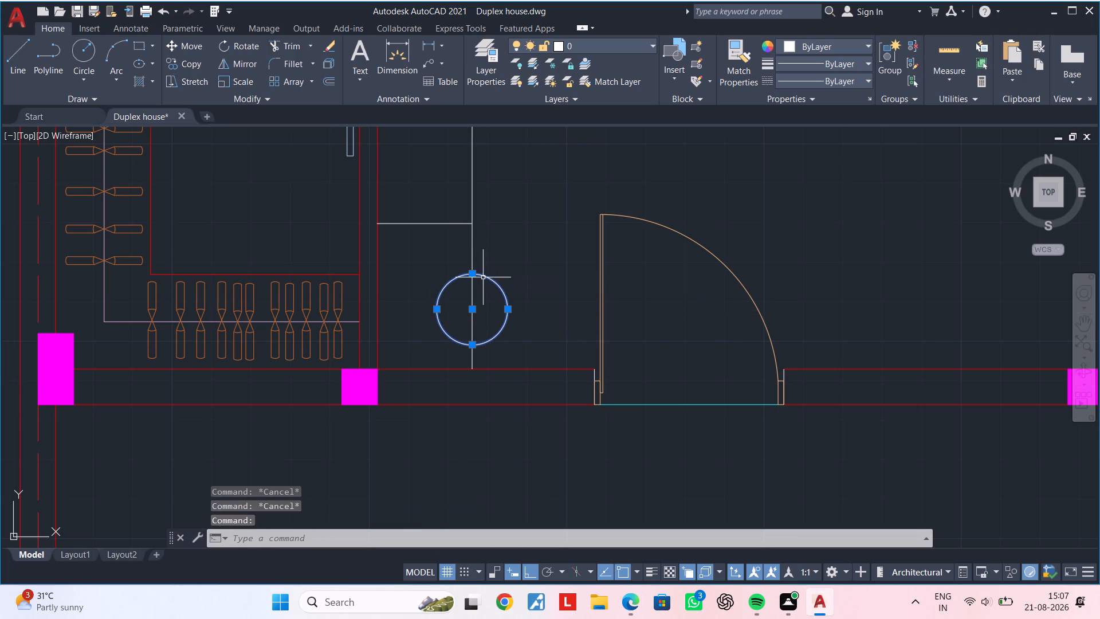
key("m")
key("space")
left_click(471, 275)
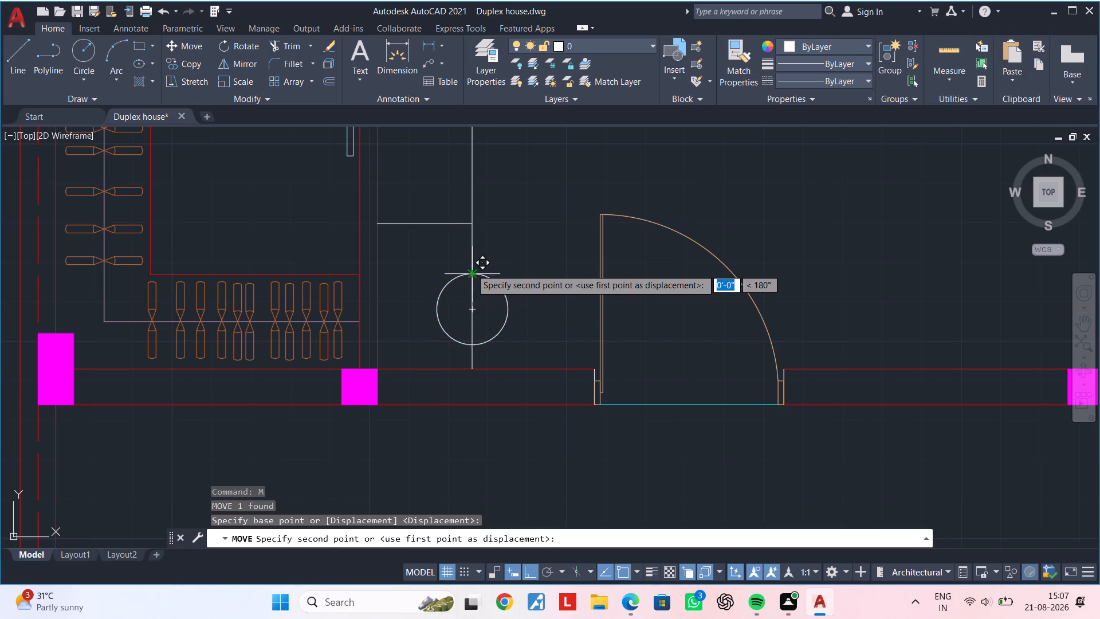
left_click(470, 253)
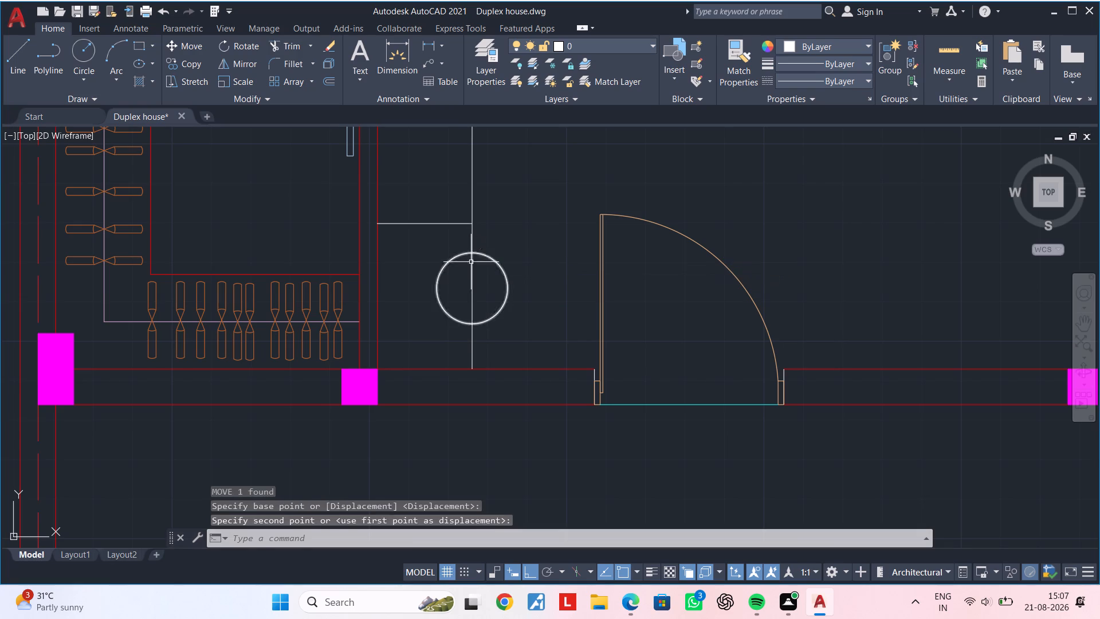
key("Escape")
key("Escape")
key("Escape")
key("Escape")
key("Escape")
key("Escape")
key("Escape")
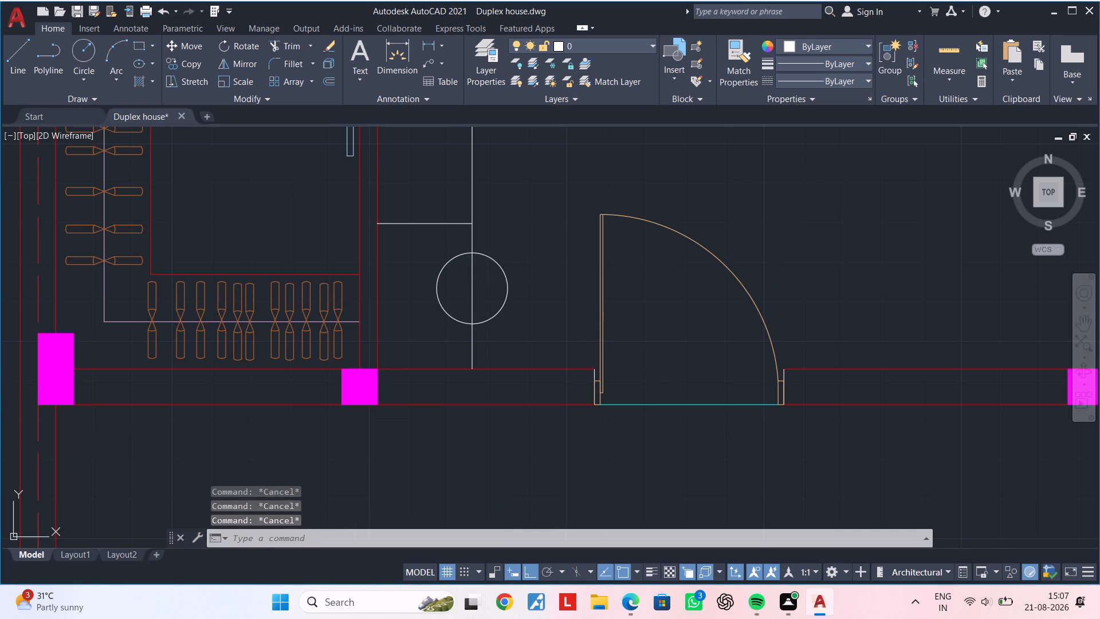
key("Escape")
key("Escape")
key("Escape")
key("Escape")
Draw a second circle of about 11" radius, concentric with the first one.
double_click(90, 56)
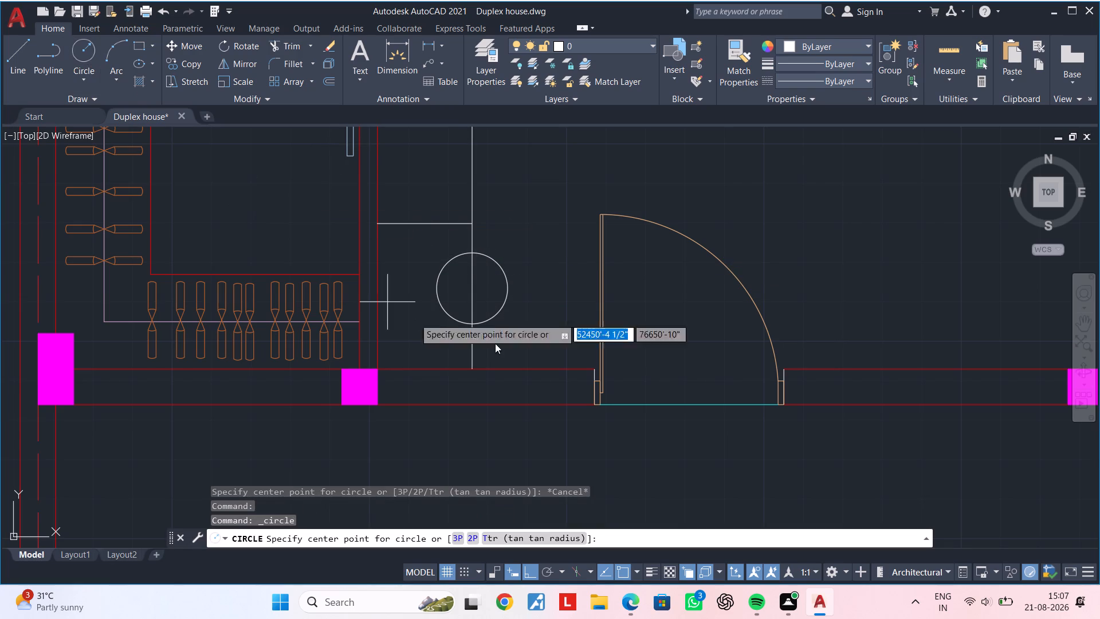
left_click(472, 288)
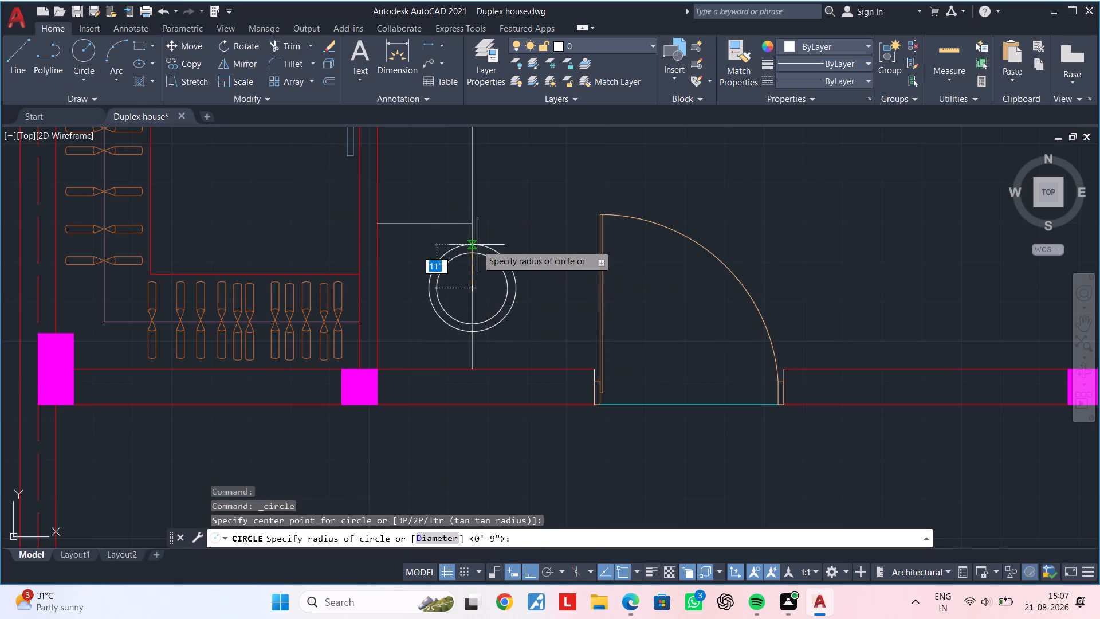
left_click(477, 244)
key("Escape")
key("Escape")
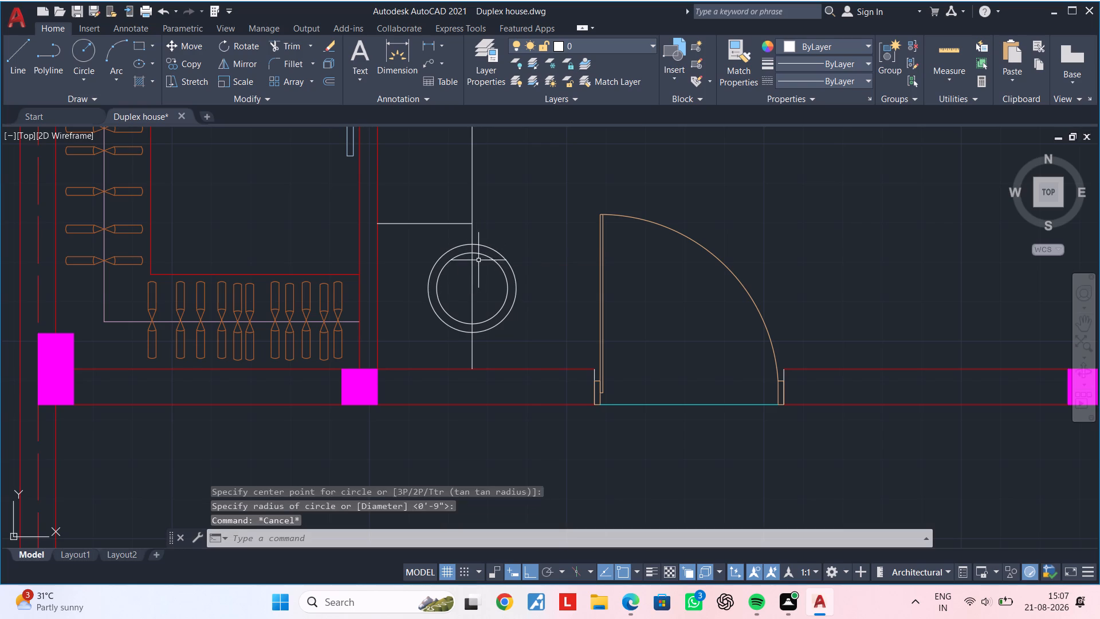
key("Escape")
Trim away the half of the outer circle lying west of the vertical line.
type("TR")
key("space")
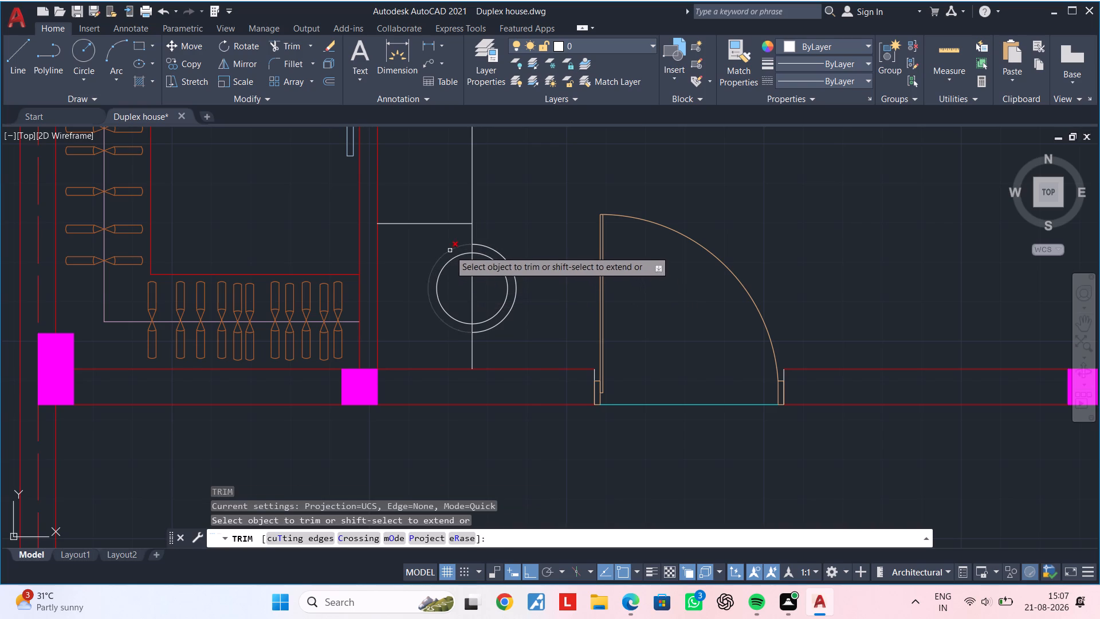
left_click(449, 250)
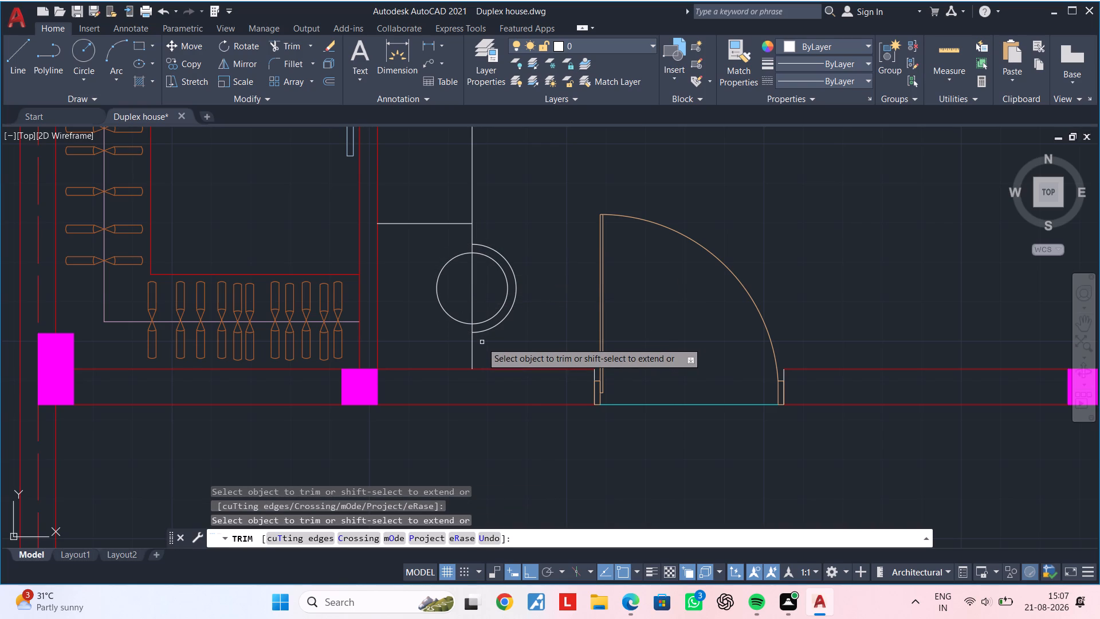
scroll(482, 342, "up", 3)
middle_click_drag(482, 340, 478, 359)
key("Escape")
key("Escape")
key("Escape")
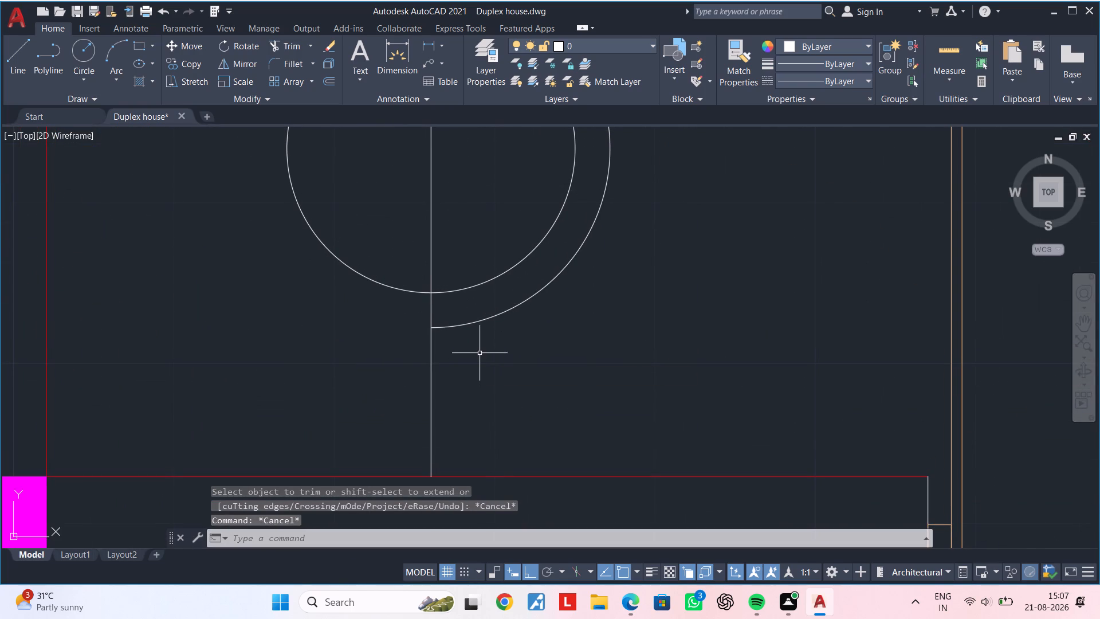
Draw a short, nearly vertical line joining the inner circle to the outer arc near the arc's south end.
key("l")
key("space")
left_click(481, 285)
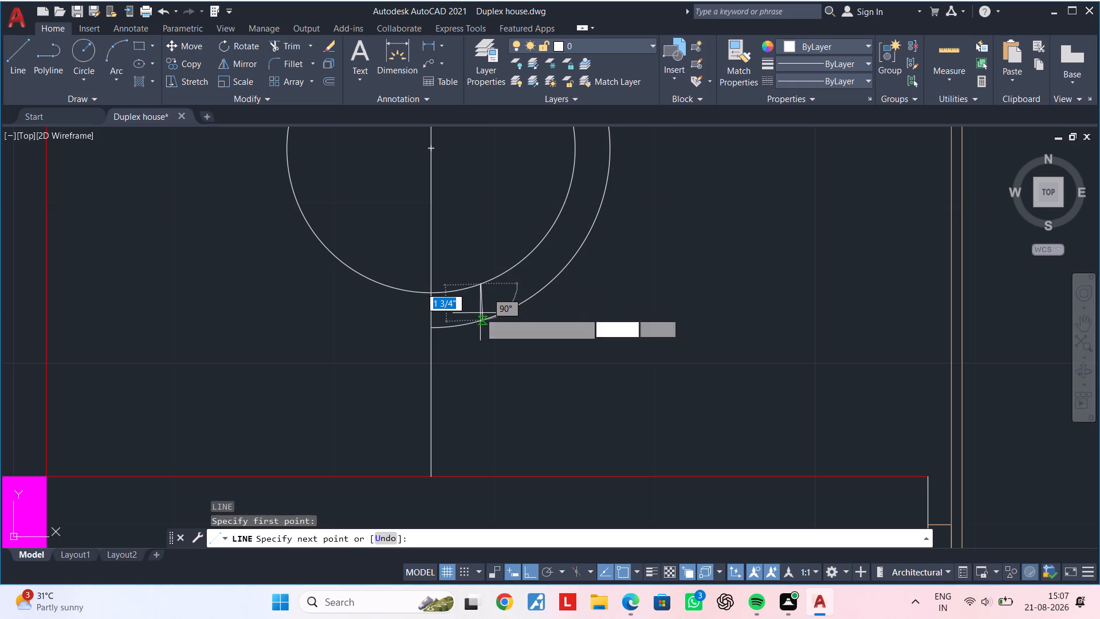
left_click(483, 321)
key("Escape")
key("Escape")
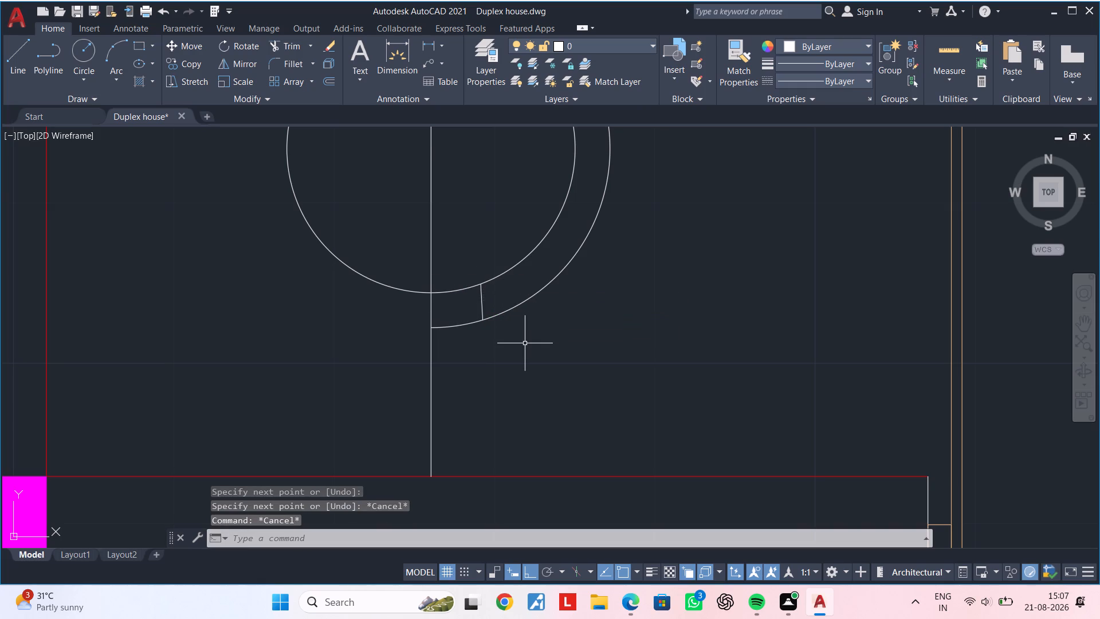
Trim the south end of the outer arc between the short line and the long vertical line.
type("TR")
key("space")
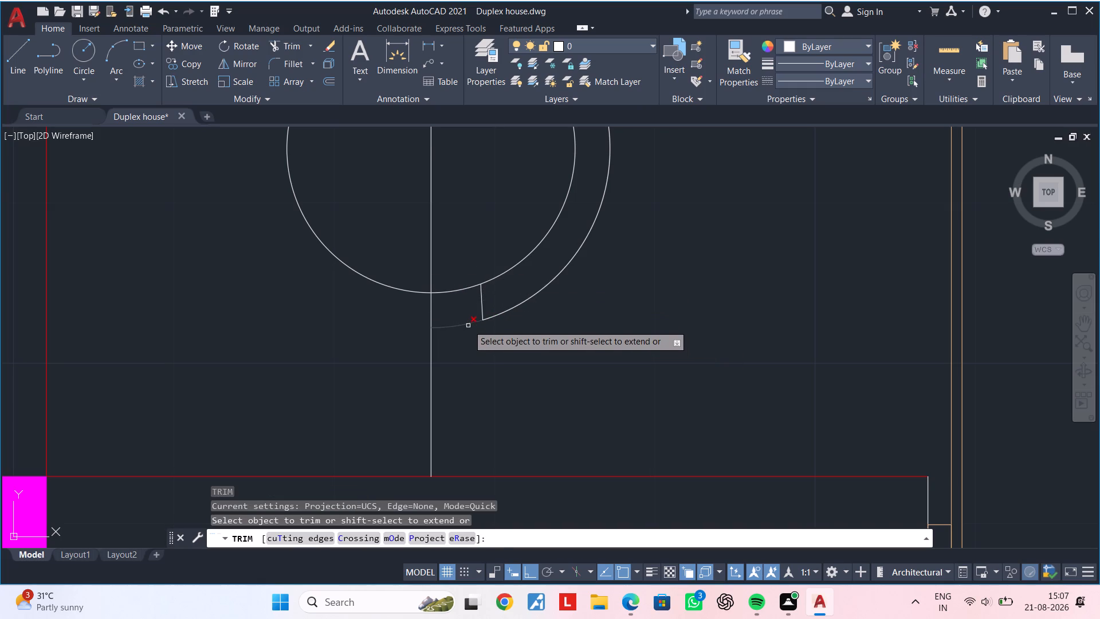
left_click(468, 324)
scroll(489, 350, "down", 4)
middle_click_drag(505, 353, 521, 342)
key("Escape")
key("Escape")
scroll(521, 334, "up", 3)
middle_click_drag(524, 336, 546, 343)
key("Escape")
key("Escape")
key("Escape")
Stretch the short line's upper end north across the inner circle to meet the top of the outer arc.
left_click(473, 341)
left_click(474, 330)
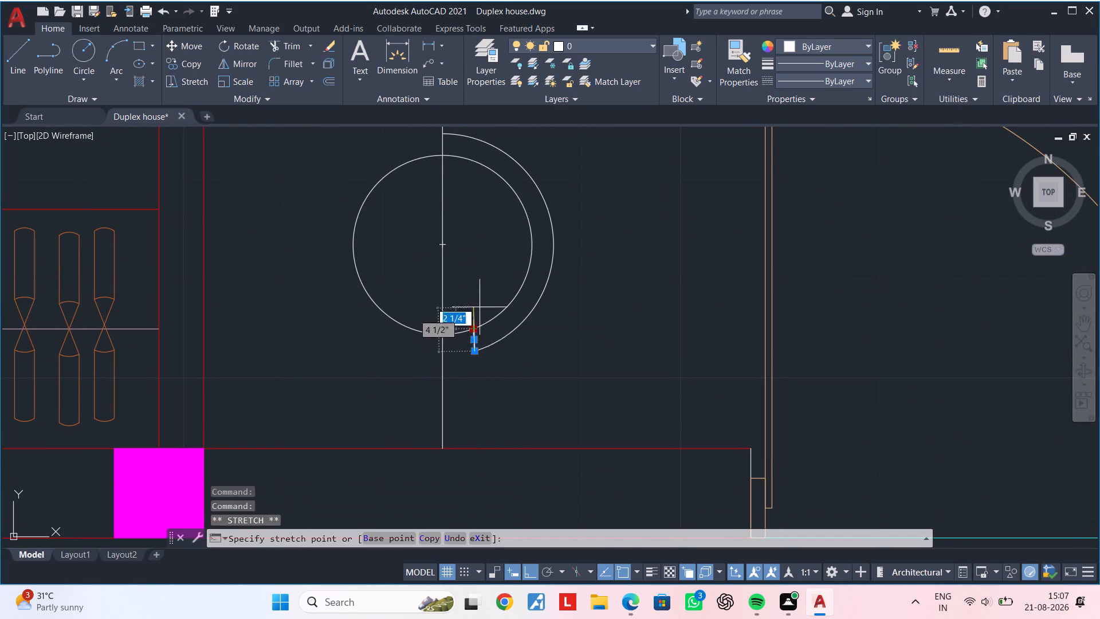
middle_click_drag(483, 205, 483, 268)
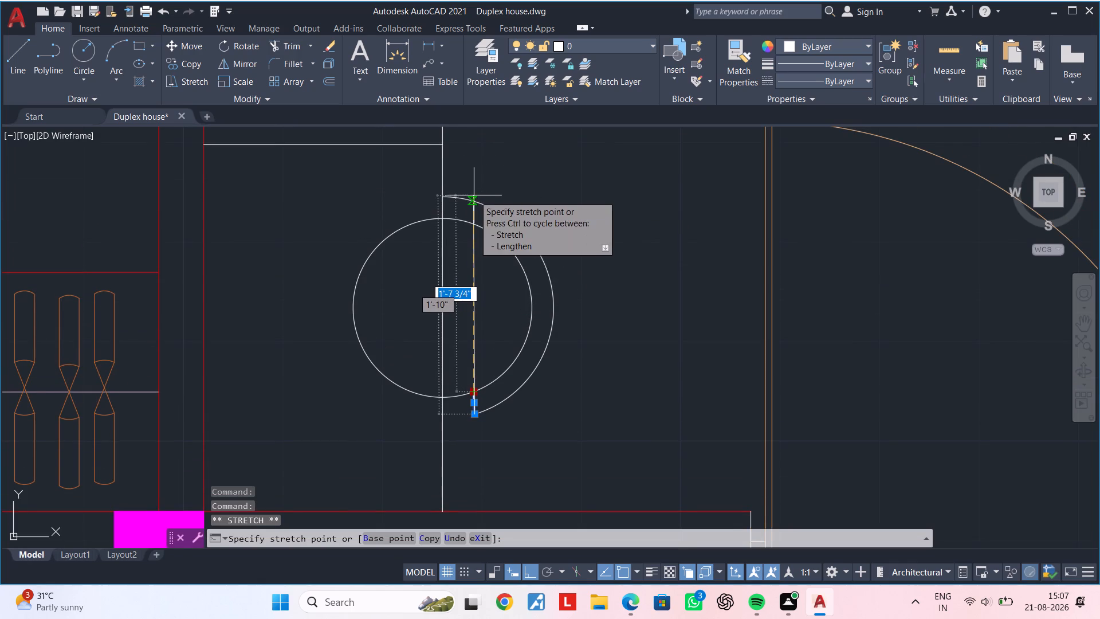
left_click(473, 202)
key("Escape")
key("Escape")
Trim the outer arc's north end west of the stretched line and the part of that line inside the inner circle.
key("t")
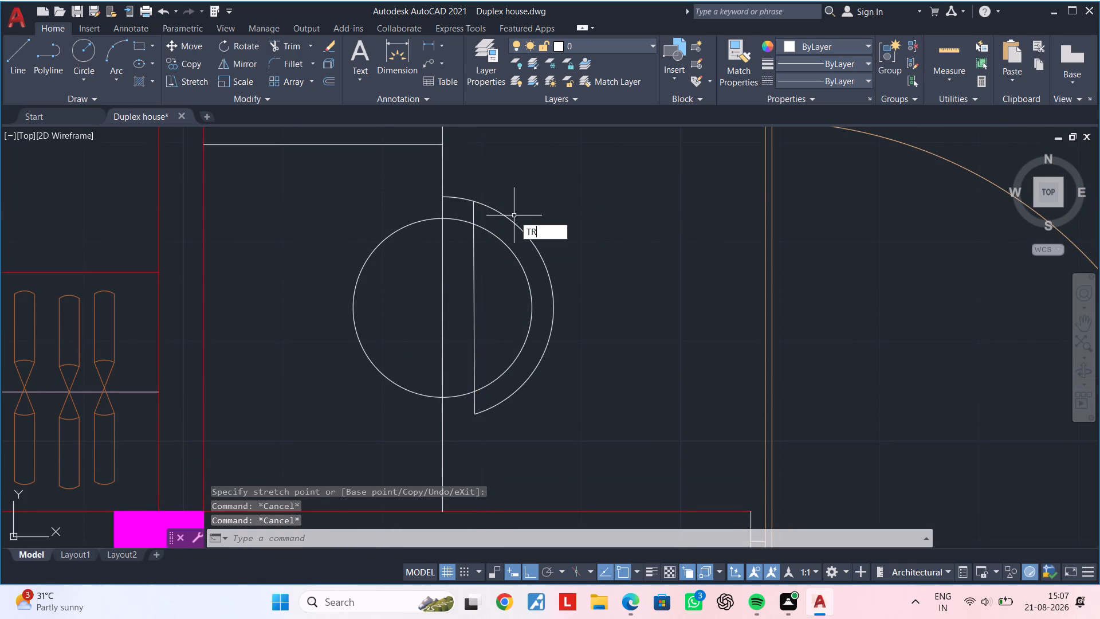
key("r")
key("space")
left_click(461, 197)
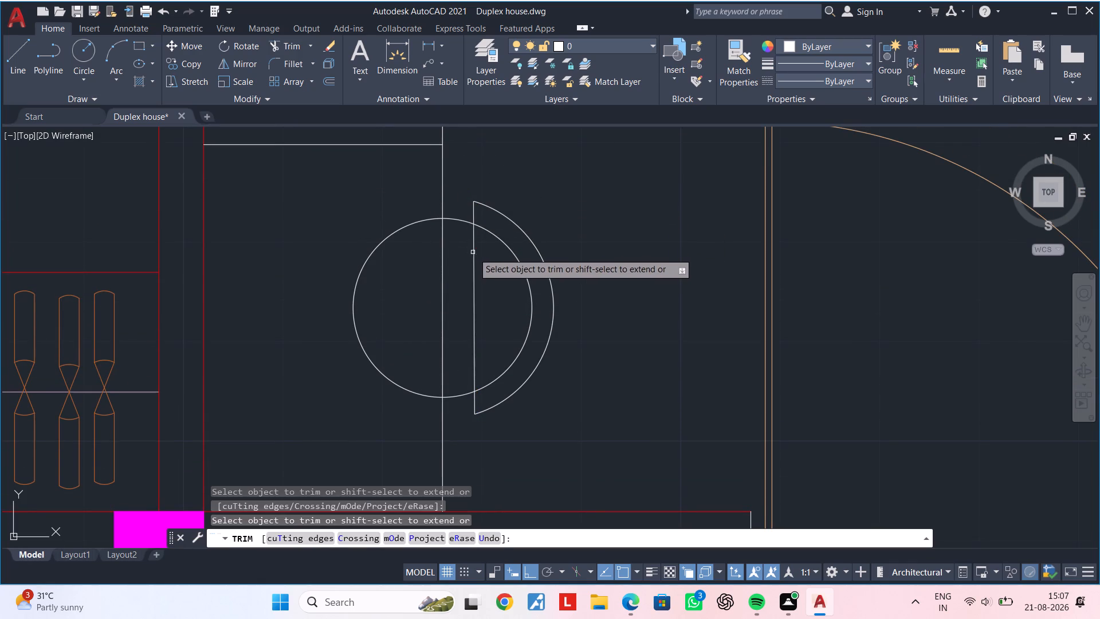
left_click(474, 253)
key("Escape")
scroll(477, 281, "down", 4)
middle_click_drag(492, 303, 525, 291)
key("Escape")
key("Escape")
middle_click_drag(545, 283, 512, 264)
key("Escape")
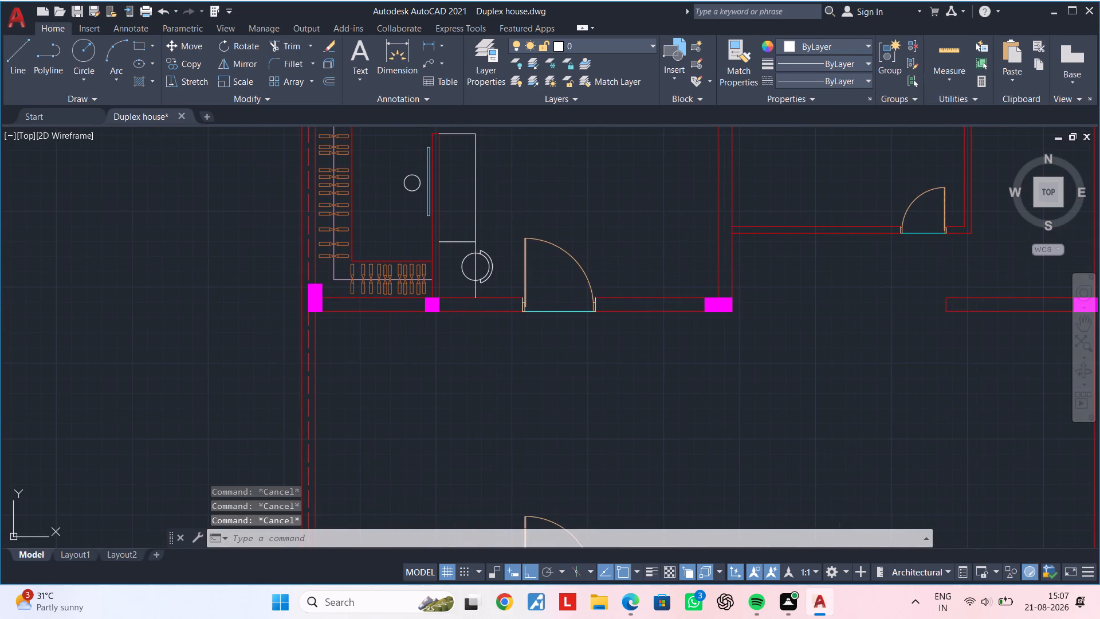
key("Escape")
key("Escape")
key("Escape")
key("Escape")
key("Escape")
key("Escape")
key("Escape")
key("Escape")
key("Escape")
key("Escape")
key("Escape")
key("Escape")
key("Escape")
key("Escape")
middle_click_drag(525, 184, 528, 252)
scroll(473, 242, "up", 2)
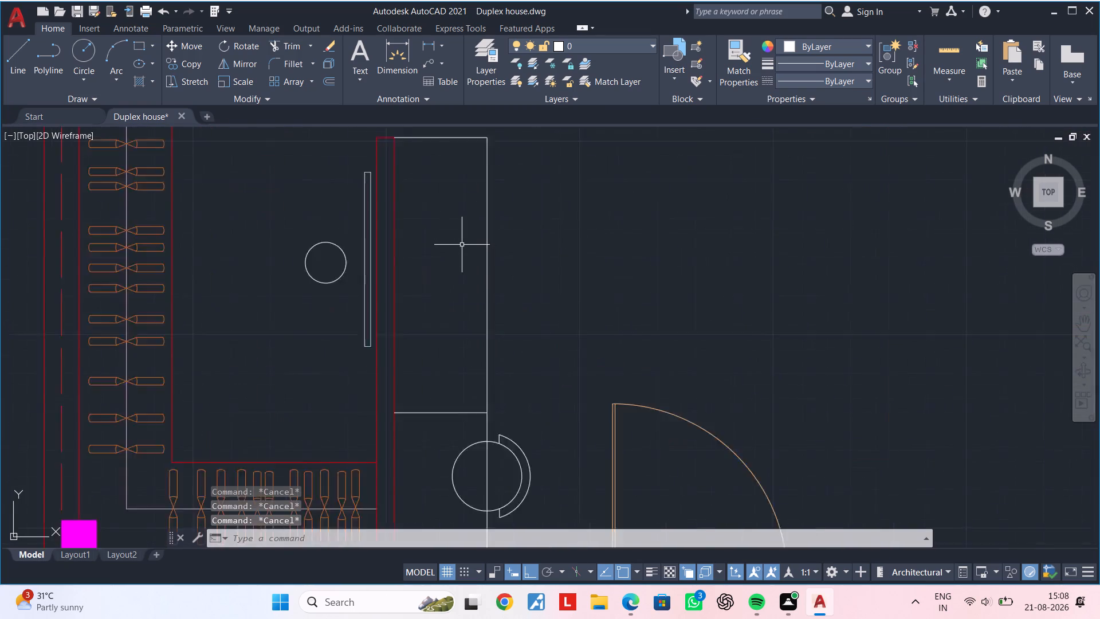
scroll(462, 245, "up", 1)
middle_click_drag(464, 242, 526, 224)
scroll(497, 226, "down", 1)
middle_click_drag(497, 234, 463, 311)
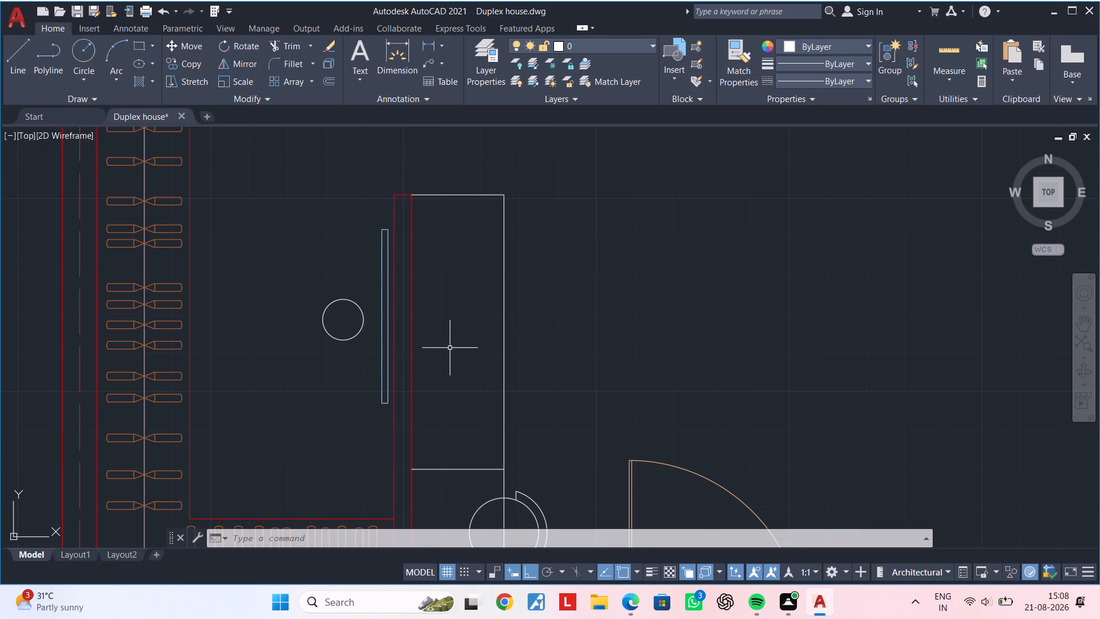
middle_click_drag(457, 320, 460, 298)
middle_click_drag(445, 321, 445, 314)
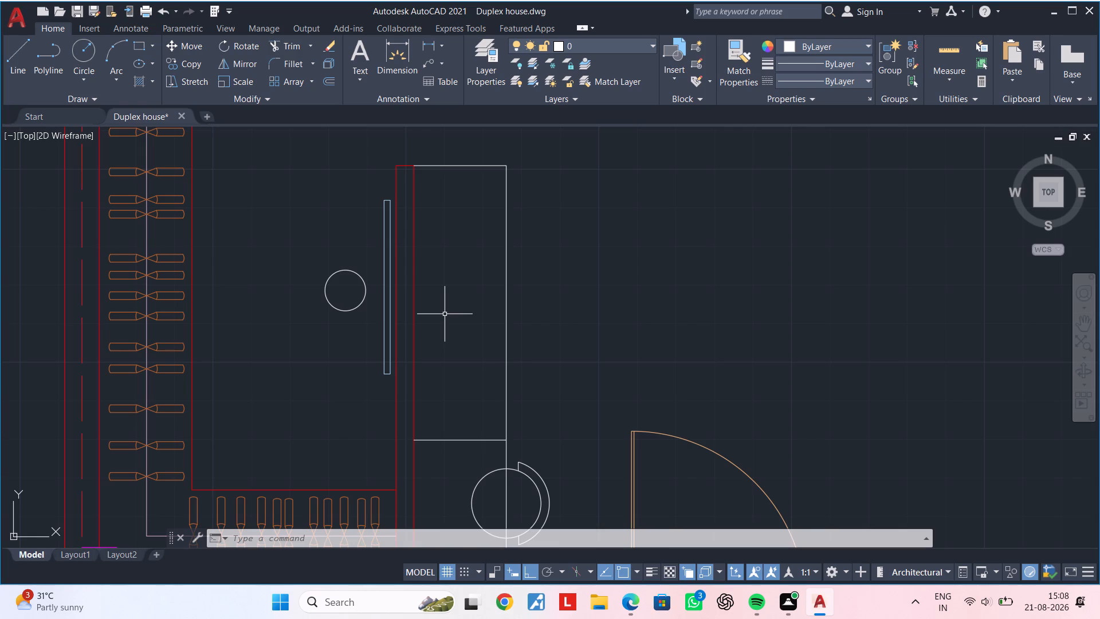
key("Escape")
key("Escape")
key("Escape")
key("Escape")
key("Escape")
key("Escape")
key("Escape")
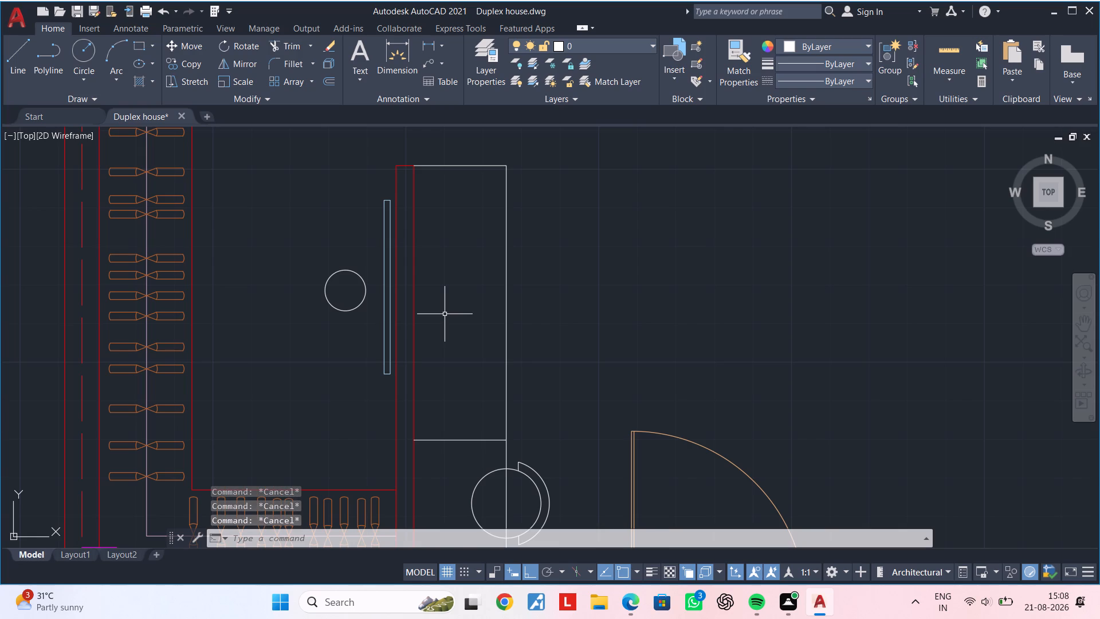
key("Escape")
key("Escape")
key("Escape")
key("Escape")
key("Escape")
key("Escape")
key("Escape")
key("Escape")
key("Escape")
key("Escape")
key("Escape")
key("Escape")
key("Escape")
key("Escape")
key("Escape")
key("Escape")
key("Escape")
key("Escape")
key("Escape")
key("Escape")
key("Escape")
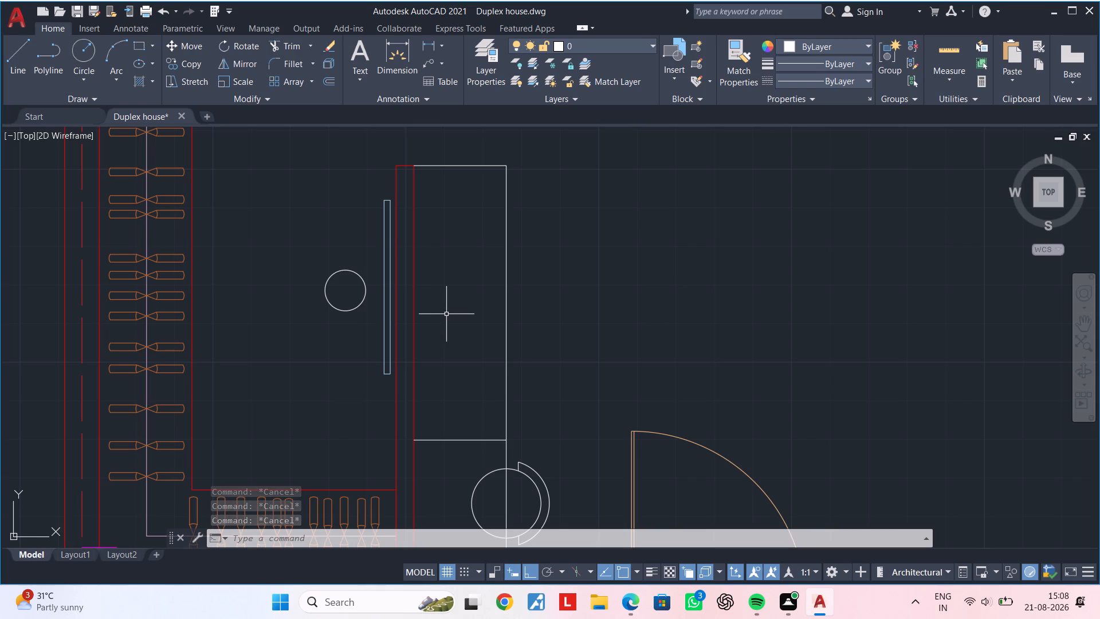
Draw a large three-point arc that starts inside the counter, bulges toward the red wall and crosses the counter's east edge.
left_click(112, 44)
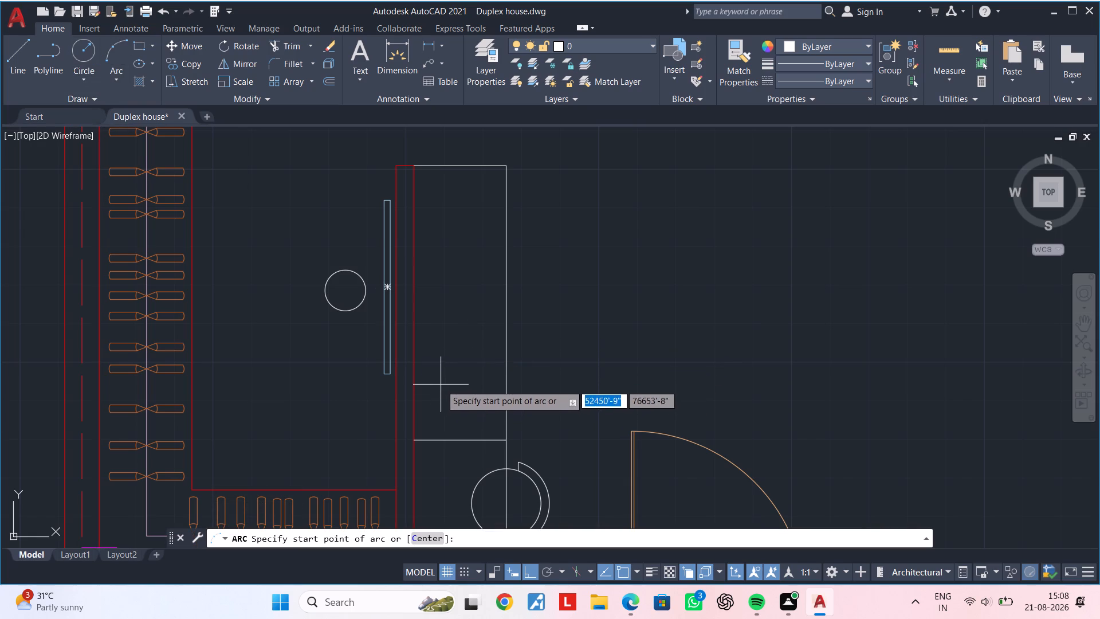
left_click(441, 362)
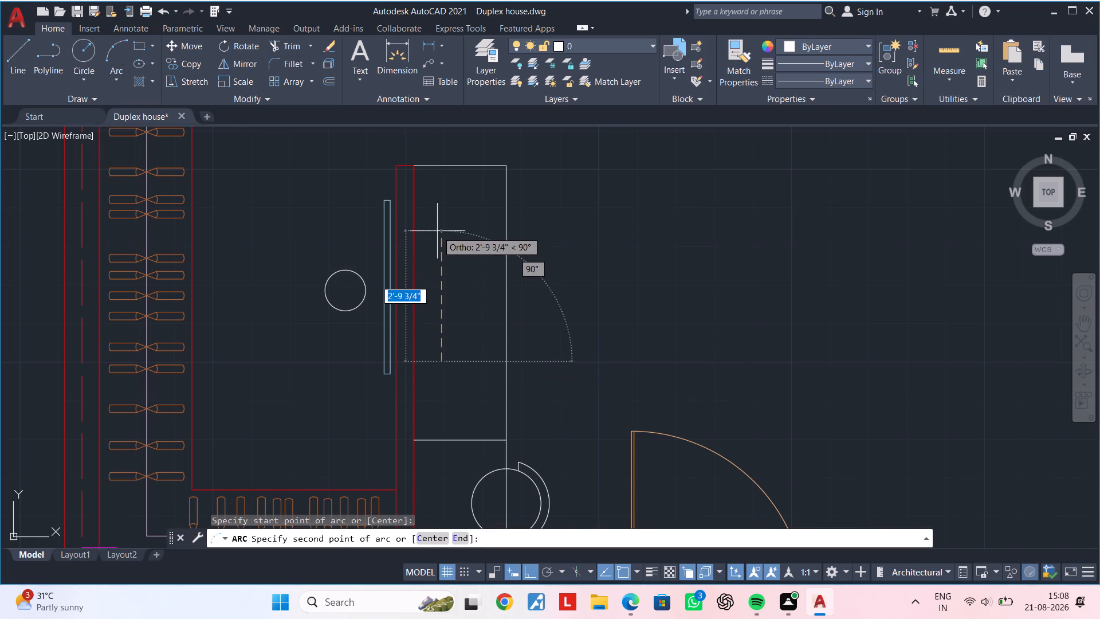
left_click(437, 224)
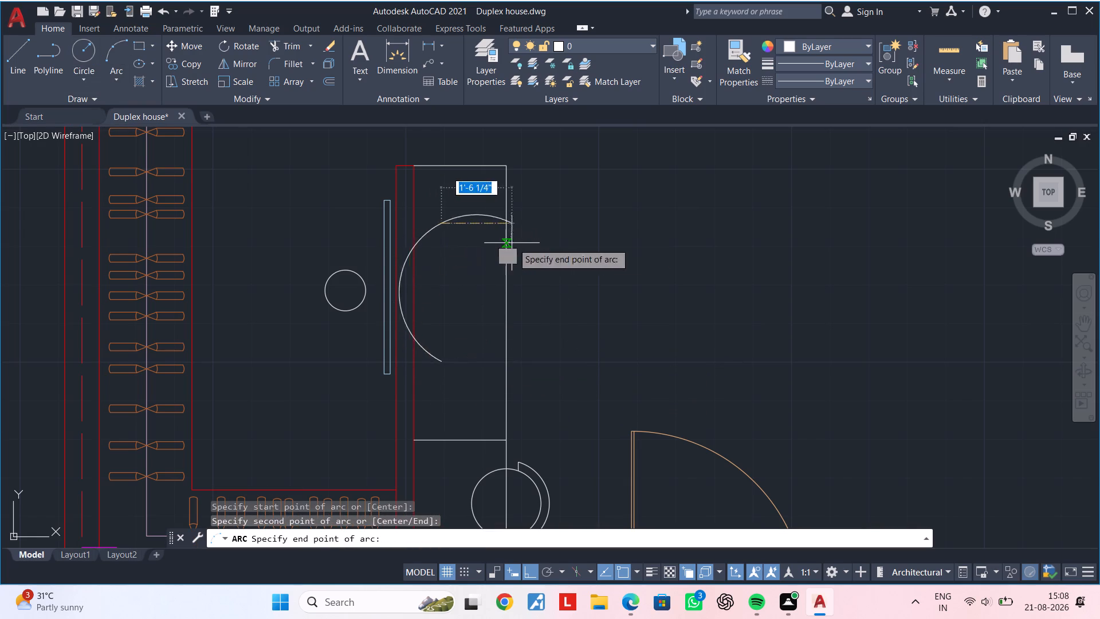
left_click(622, 246)
key("Escape")
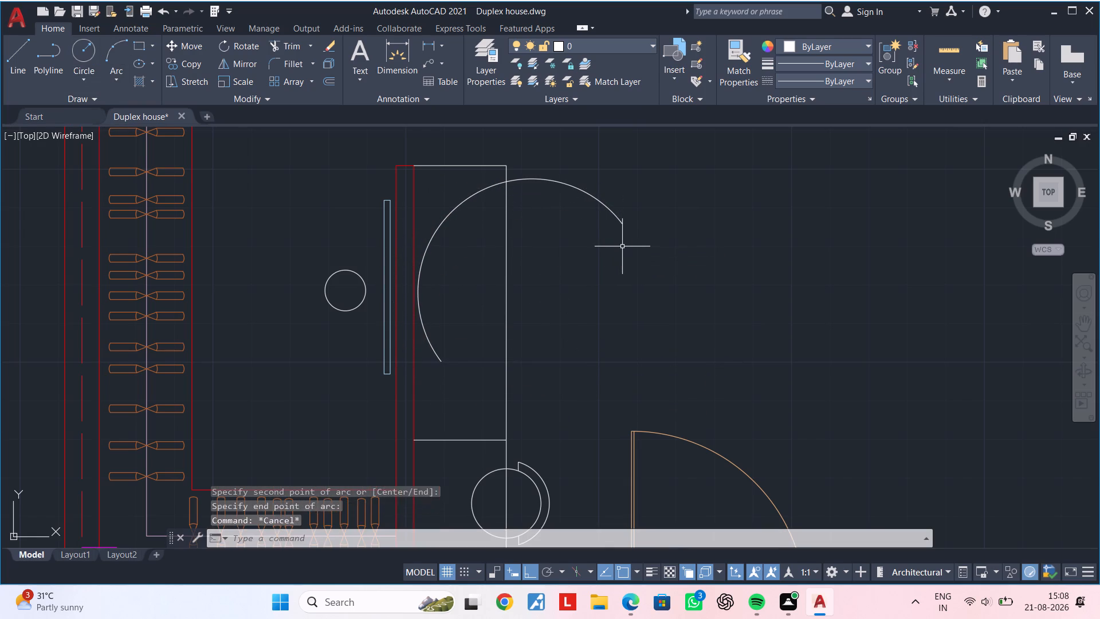
key("Escape")
key("t")
key("r")
key("space")
key("Escape")
key("Escape")
key("Escape")
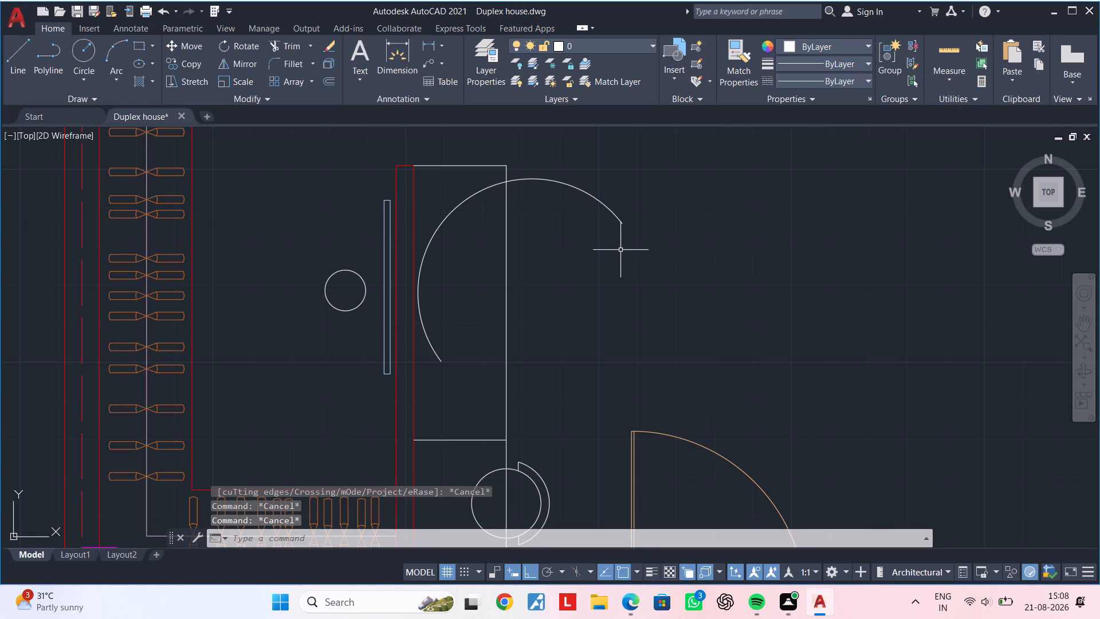
Draw a horizontal line from the arc's upper west side eastward past the counter's east edge.
key("l")
key("space")
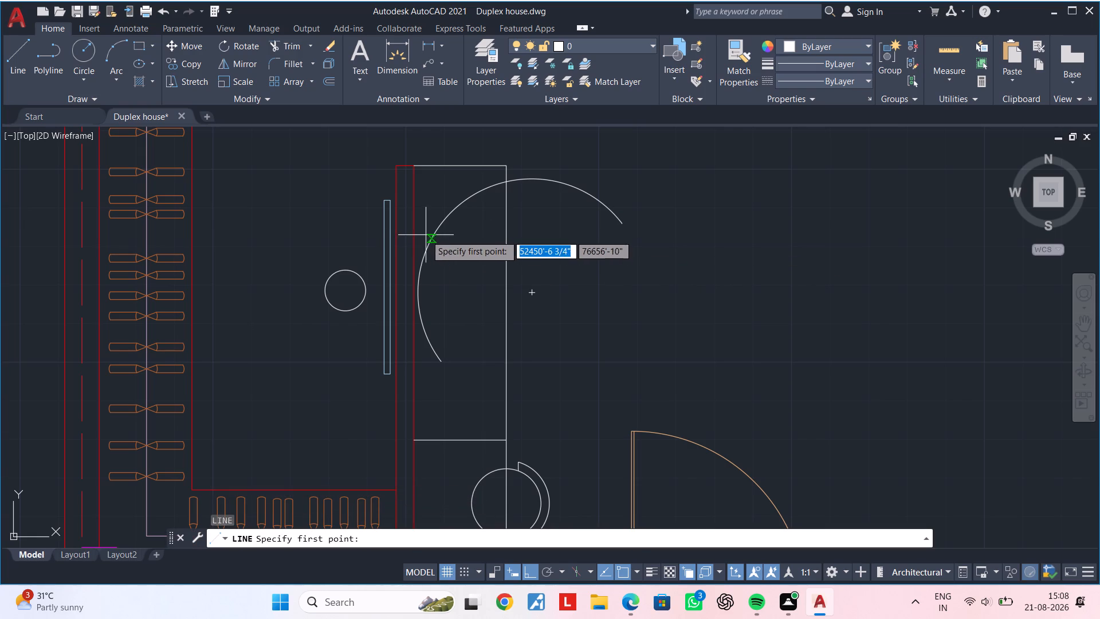
left_click(426, 235)
left_click(558, 238)
key("Escape")
key("Escape")
Trim the arc north of the horizontal line and remove both pieces of that line, leaving only the west part of the arc.
type("TR")
key("space")
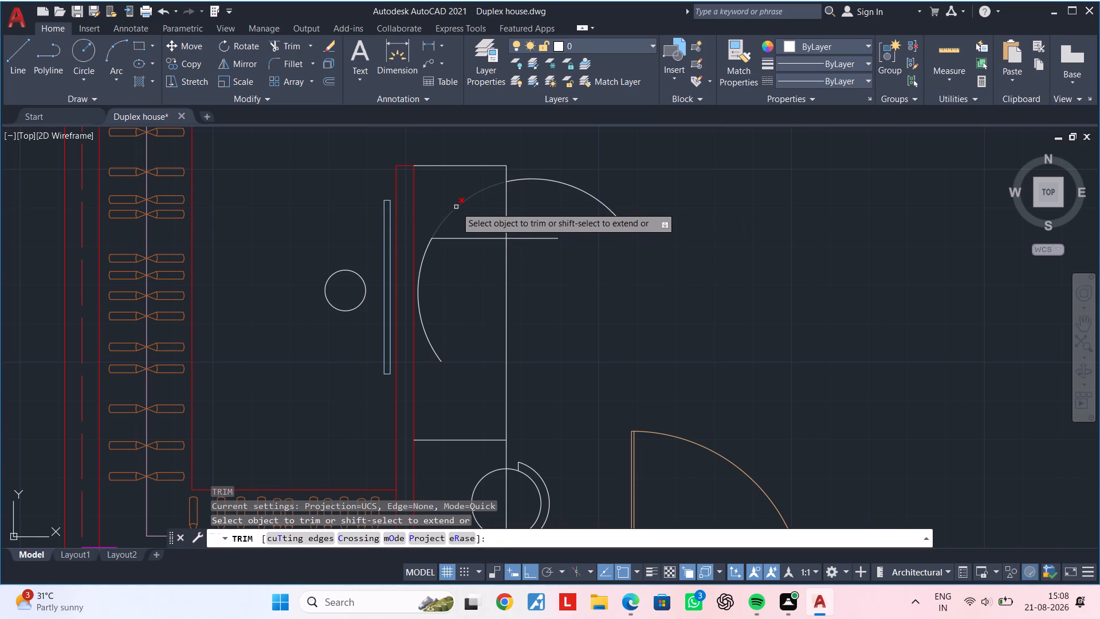
left_click(456, 207)
left_click(570, 185)
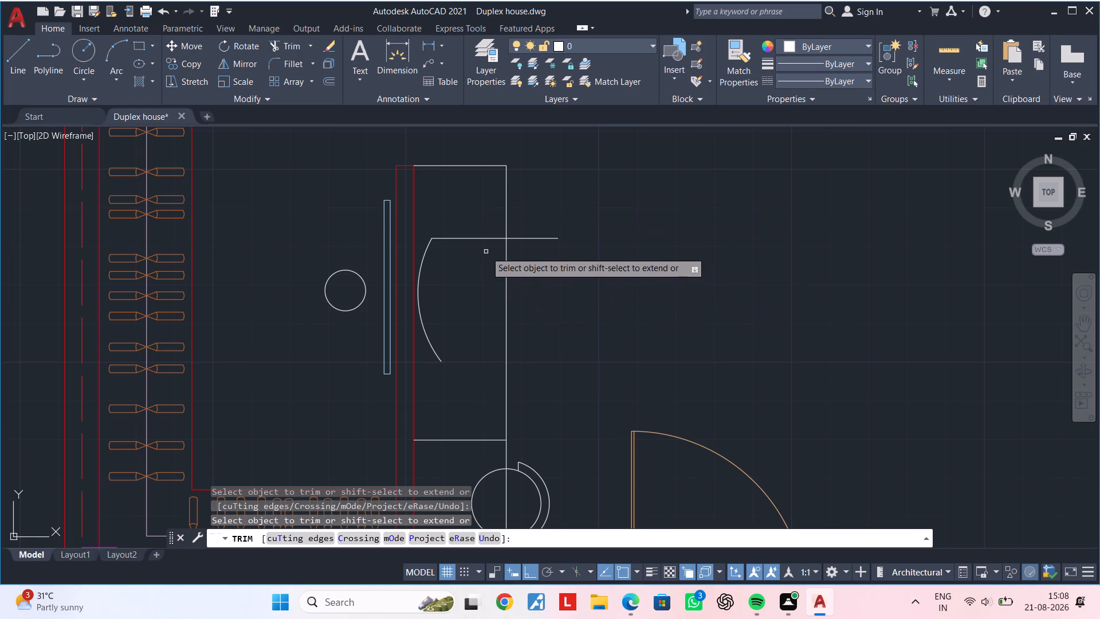
left_click(486, 240)
left_click(530, 240)
key("Escape")
Stretch the arc's south end slightly west, and try to nudge its north end west as well.
scroll(457, 288, "up", 1)
middle_click_drag(457, 289, 497, 272)
left_click(435, 283)
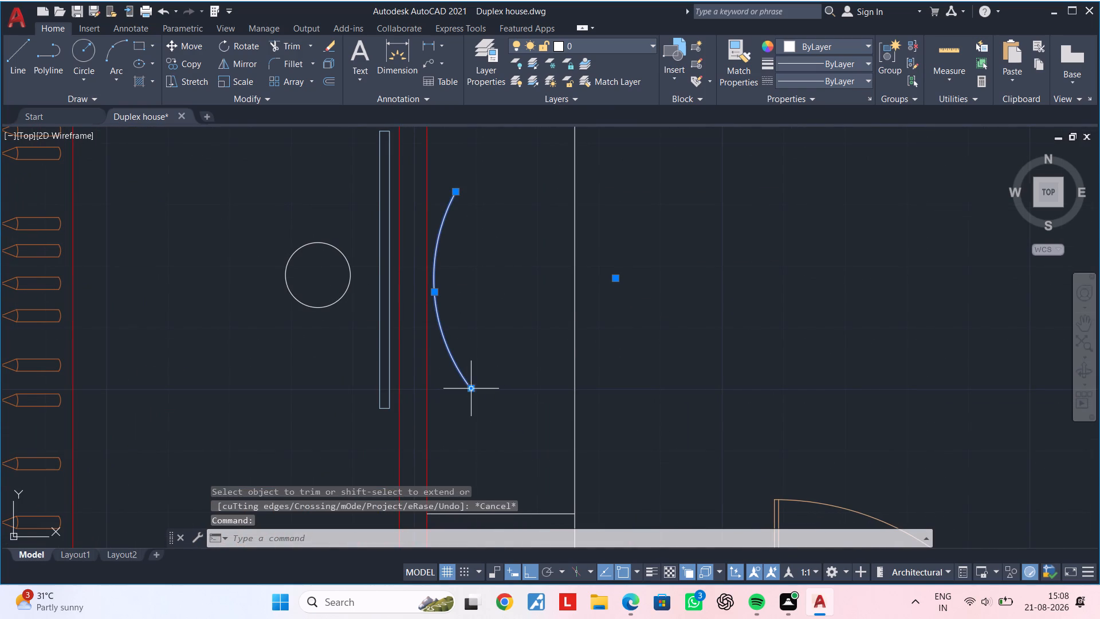
left_click(472, 391)
left_click(449, 379)
key("Escape")
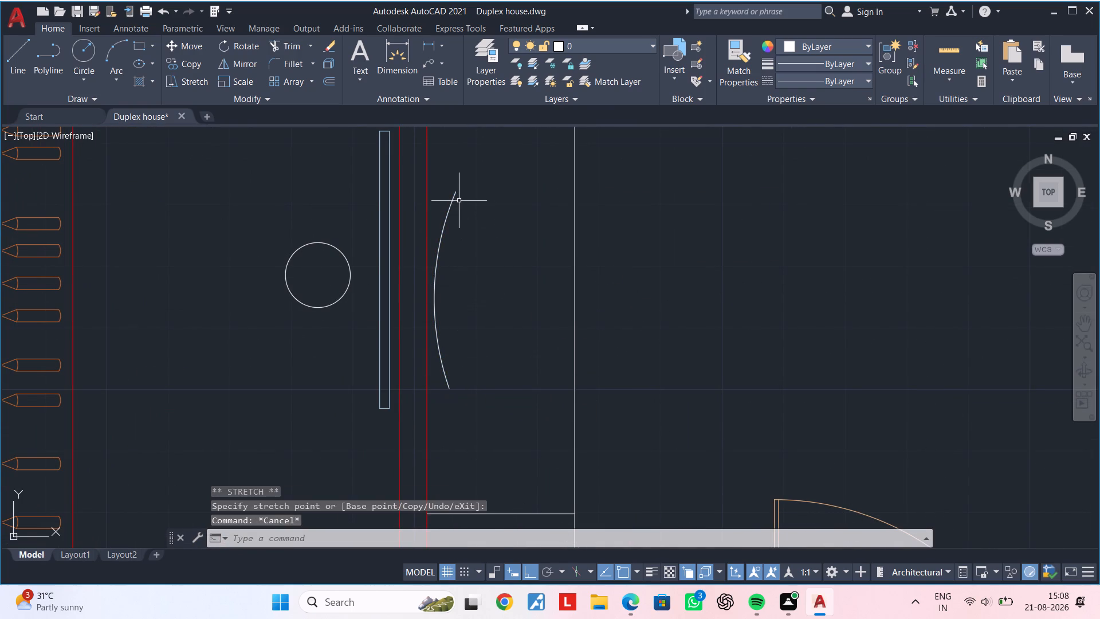
left_click(457, 194)
left_click(456, 193)
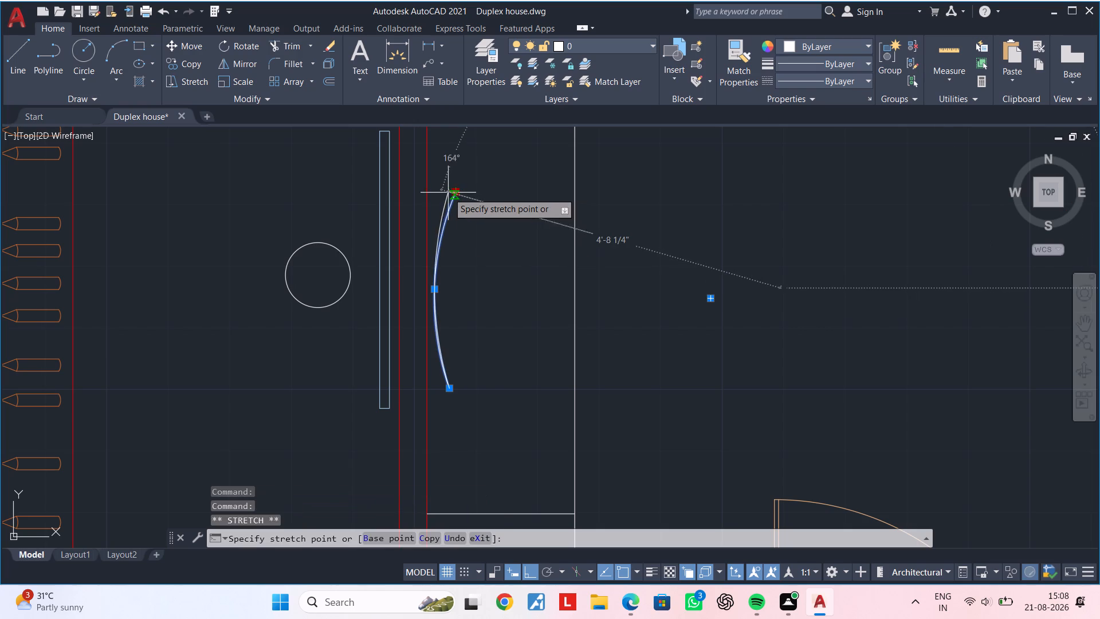
left_click(448, 193)
key("Escape")
scroll(469, 297, "down", 1)
middle_click_drag(473, 259, 476, 246)
key("Escape")
key("Escape")
key("Escape")
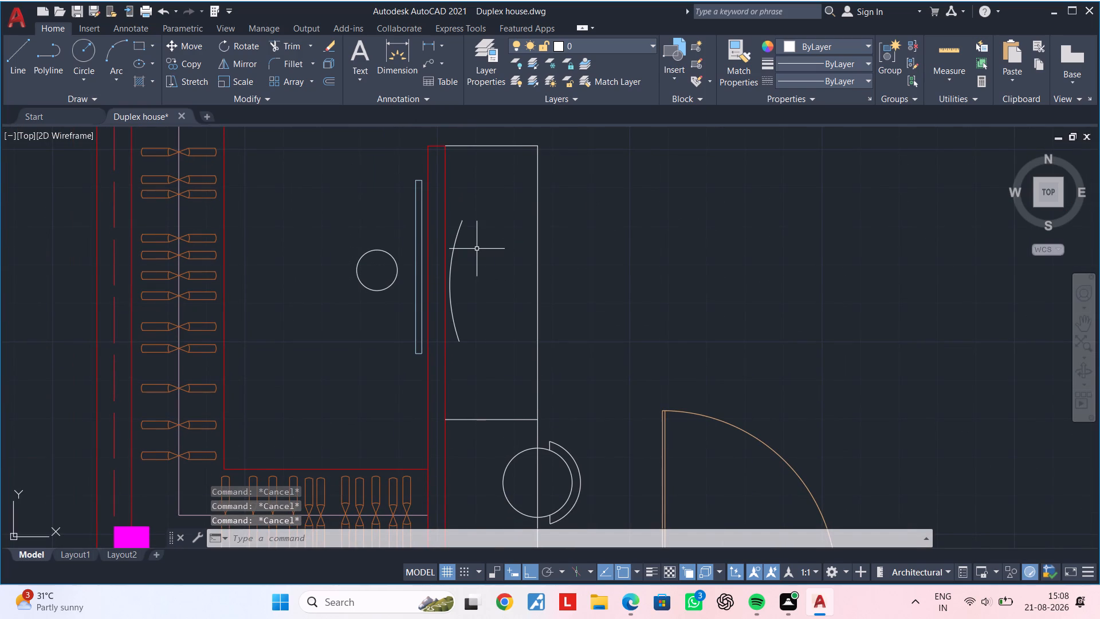
key("Escape")
key("Escape")
key("Escape")
key("Escape")
key("Escape")
key("Escape")
Draw a nearly vertical line joining the arc's north and south ends.
type("L")
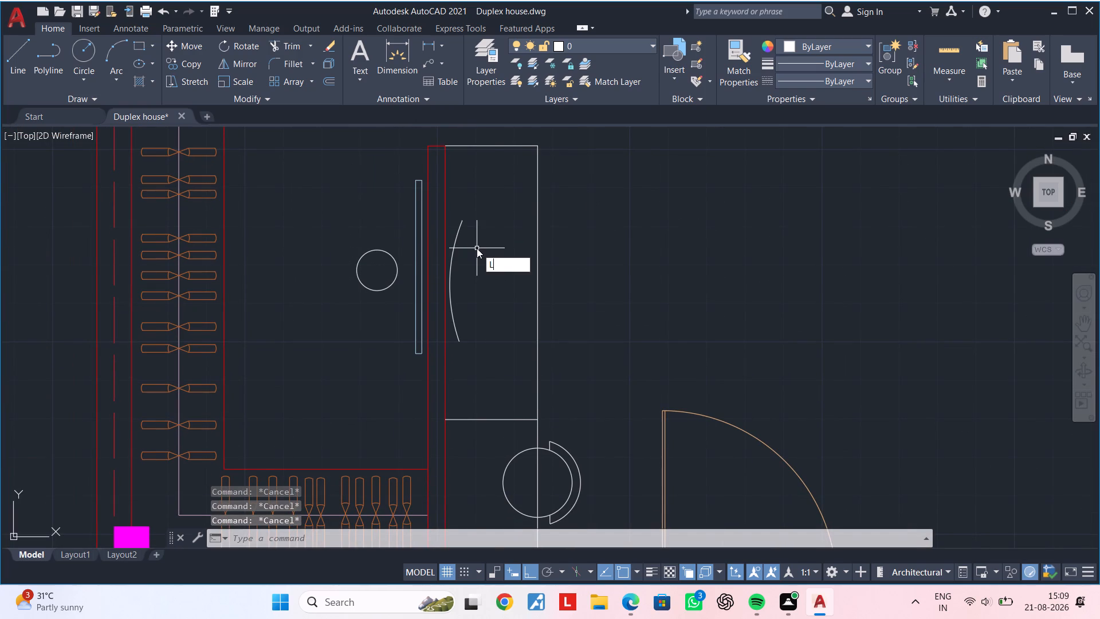
key("space")
left_click(465, 225)
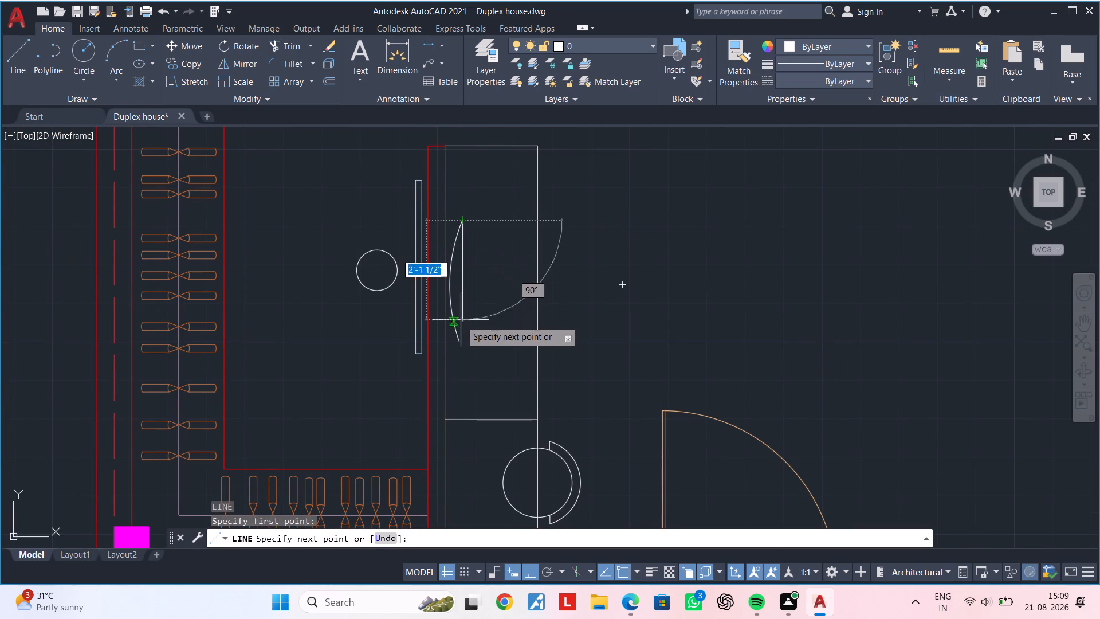
left_click(461, 345)
key("Escape")
key("Escape")
middle_click_drag(480, 322, 481, 290)
key("Escape")
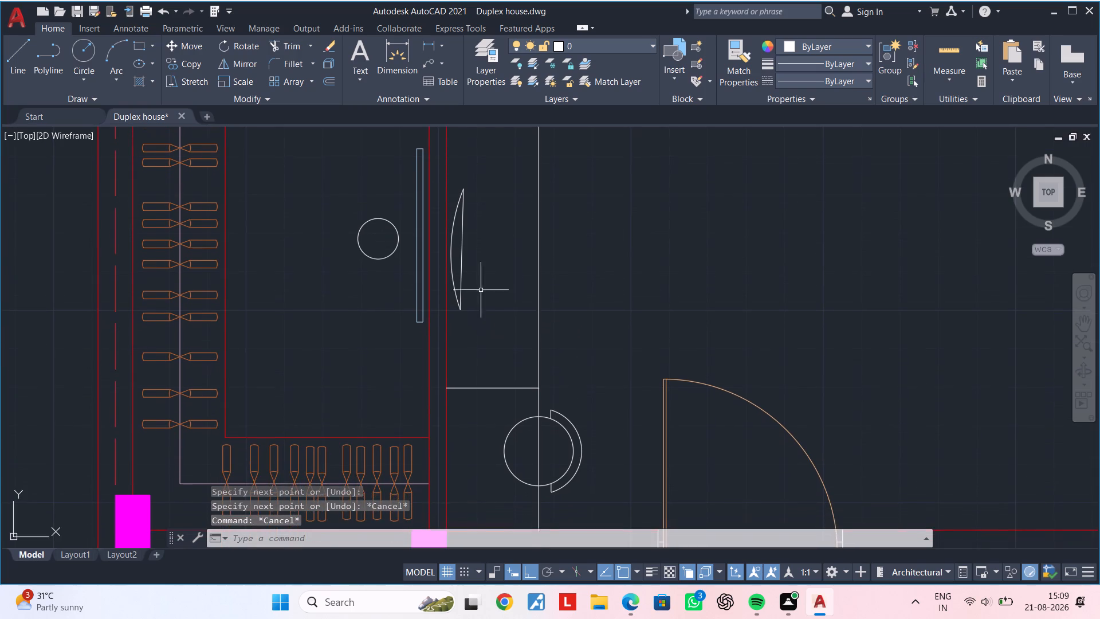
key("Escape")
middle_click_drag(479, 286, 490, 271)
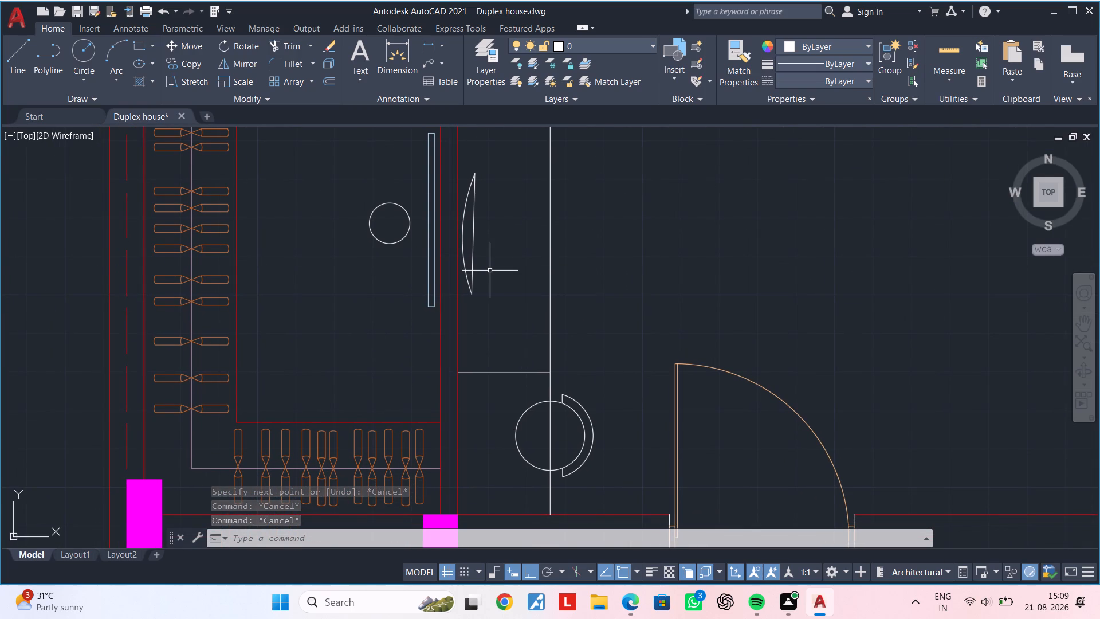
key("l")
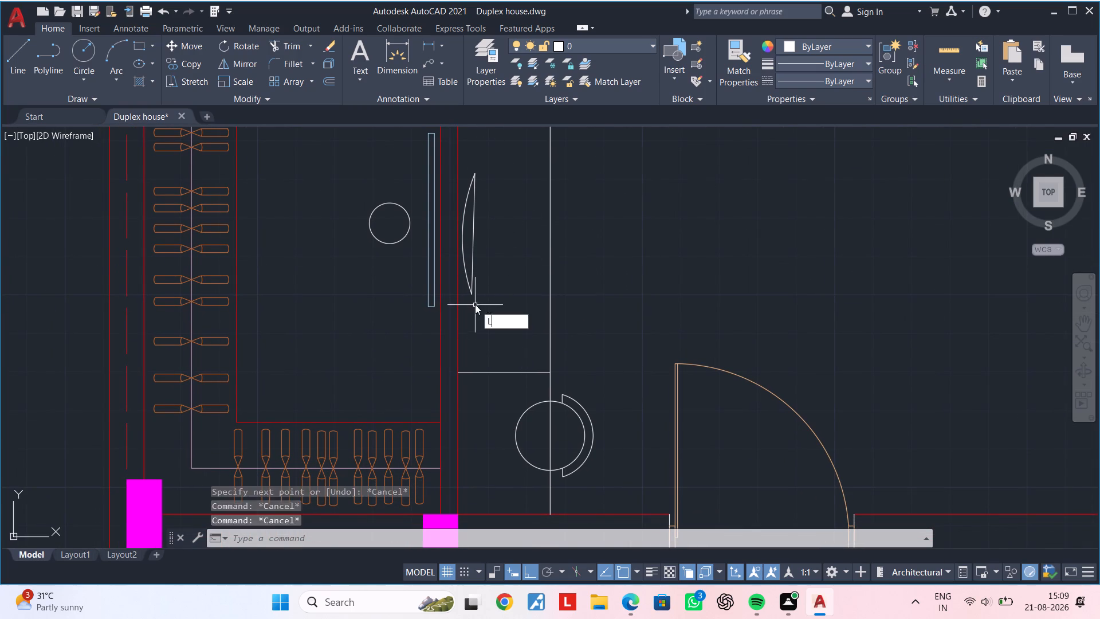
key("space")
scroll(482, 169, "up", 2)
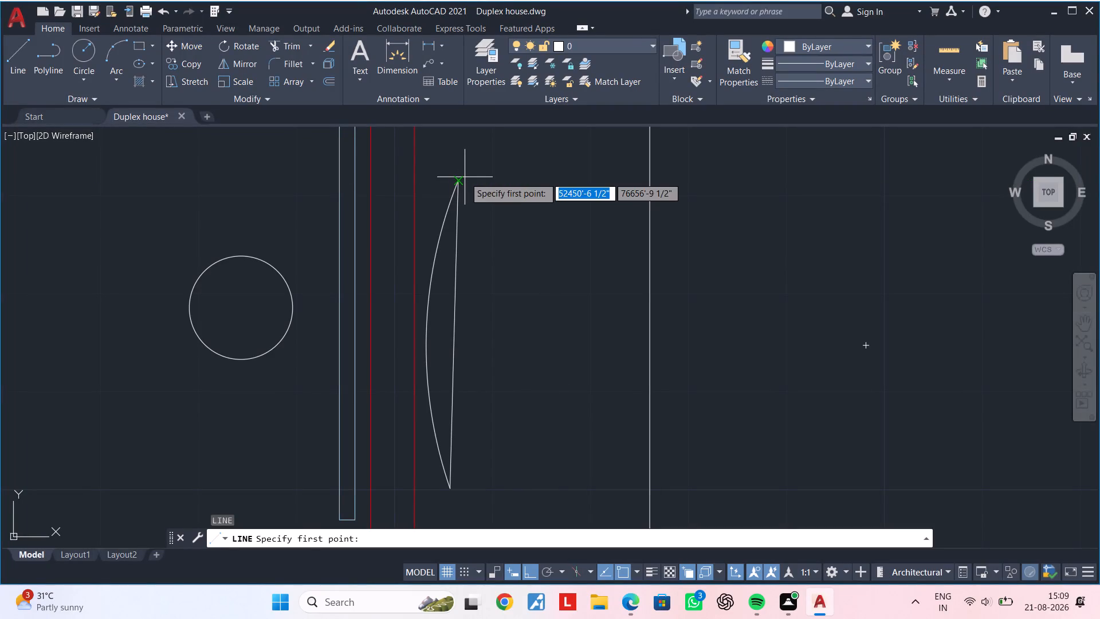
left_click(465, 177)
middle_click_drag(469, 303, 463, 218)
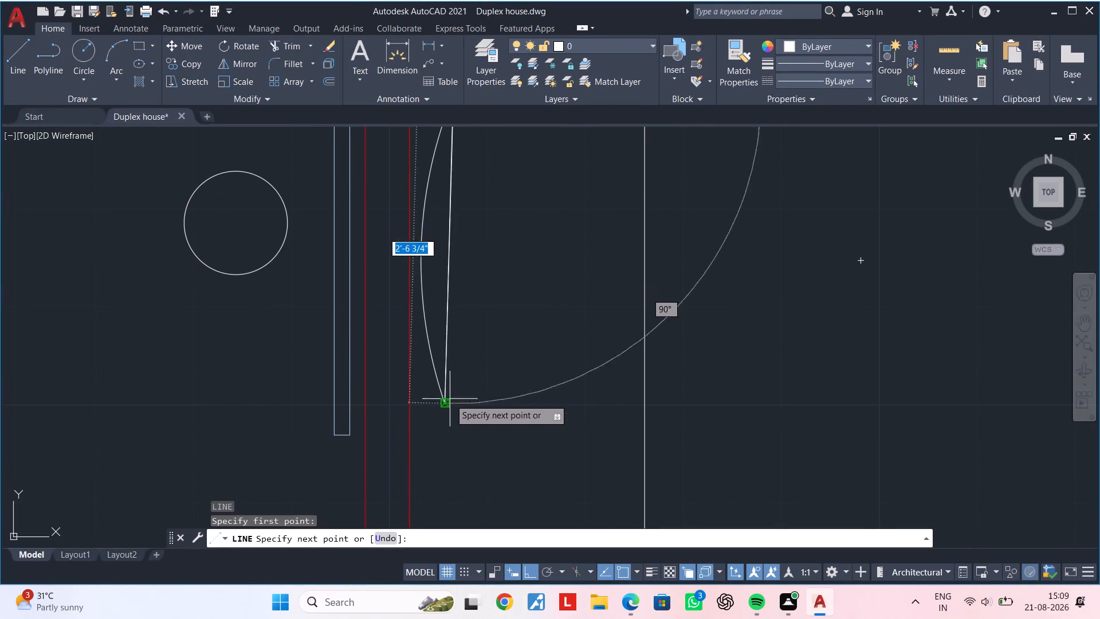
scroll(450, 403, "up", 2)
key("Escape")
Offset the line closing the arc 0.1" east three times in succession, each copy from the previous one.
scroll(488, 296, "down", 3)
middle_click_drag(495, 284, 485, 348)
key("o")
type("F 0.1\"")
key("Return")
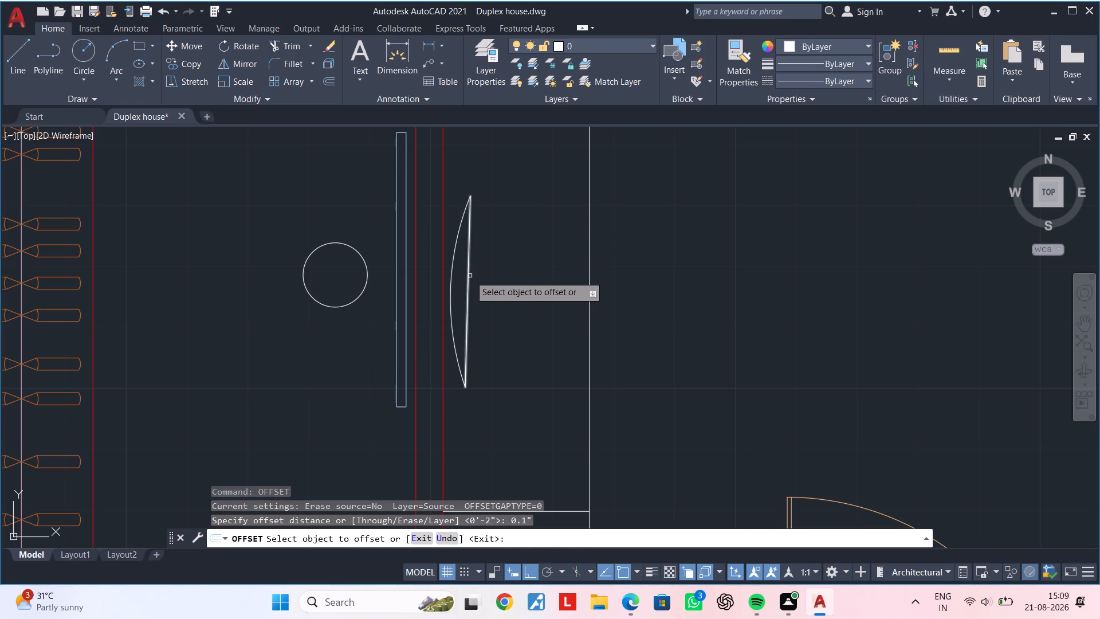
left_click(470, 276)
left_click(480, 276)
left_click(470, 279)
left_click(477, 279)
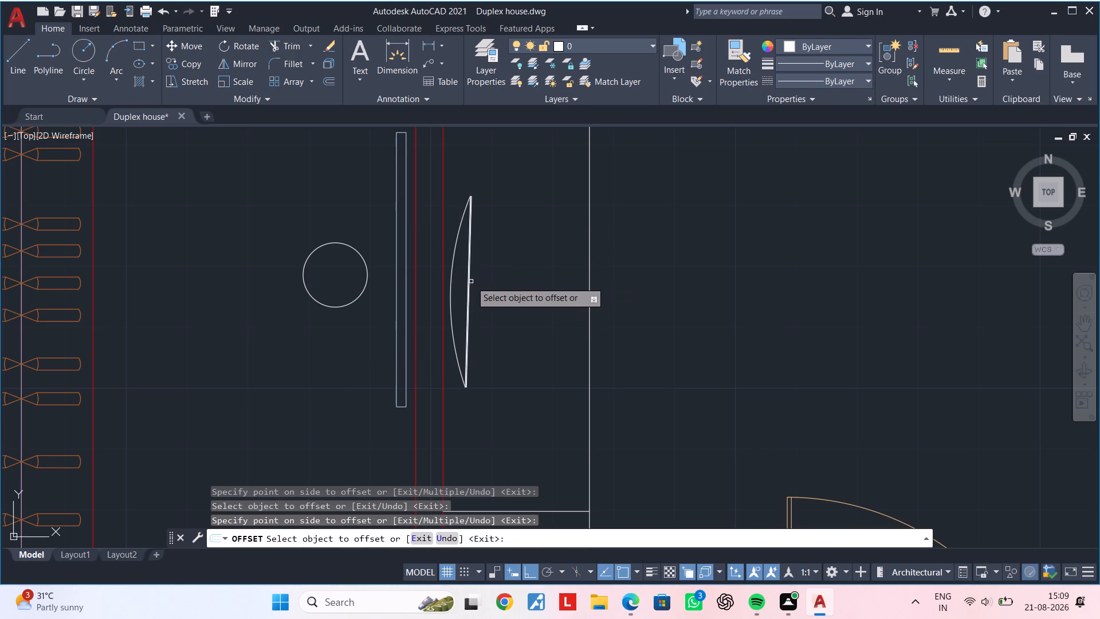
left_click(471, 282)
left_click(482, 282)
key("Escape")
key("Escape")
Draw a short line closing the south ends of the four closely spaced lines.
scroll(451, 392, "up", 2)
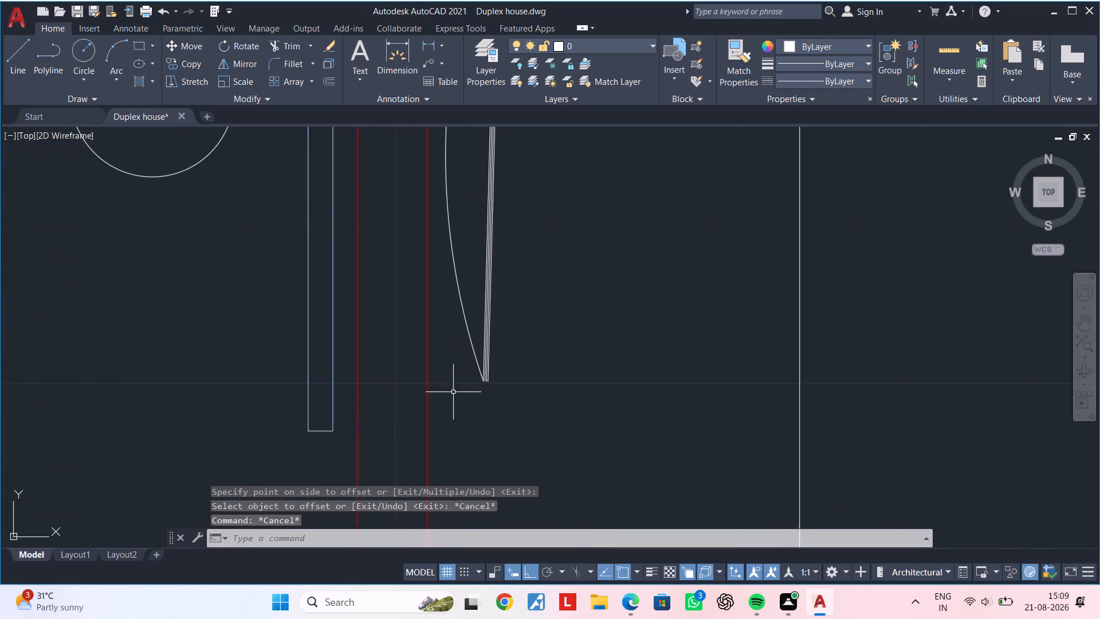
middle_click_drag(484, 382, 482, 345)
scroll(484, 382, "up", 4)
middle_click_drag(463, 323, 434, 377)
key("Escape")
key("Escape")
key("l")
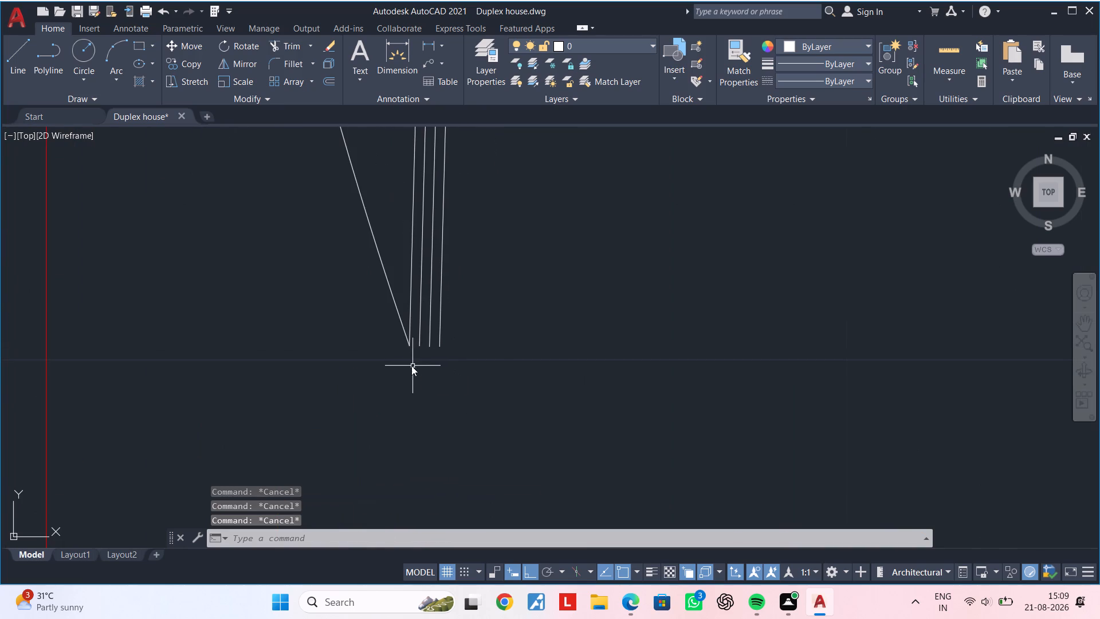
key("space")
left_click(410, 345)
left_click(443, 344)
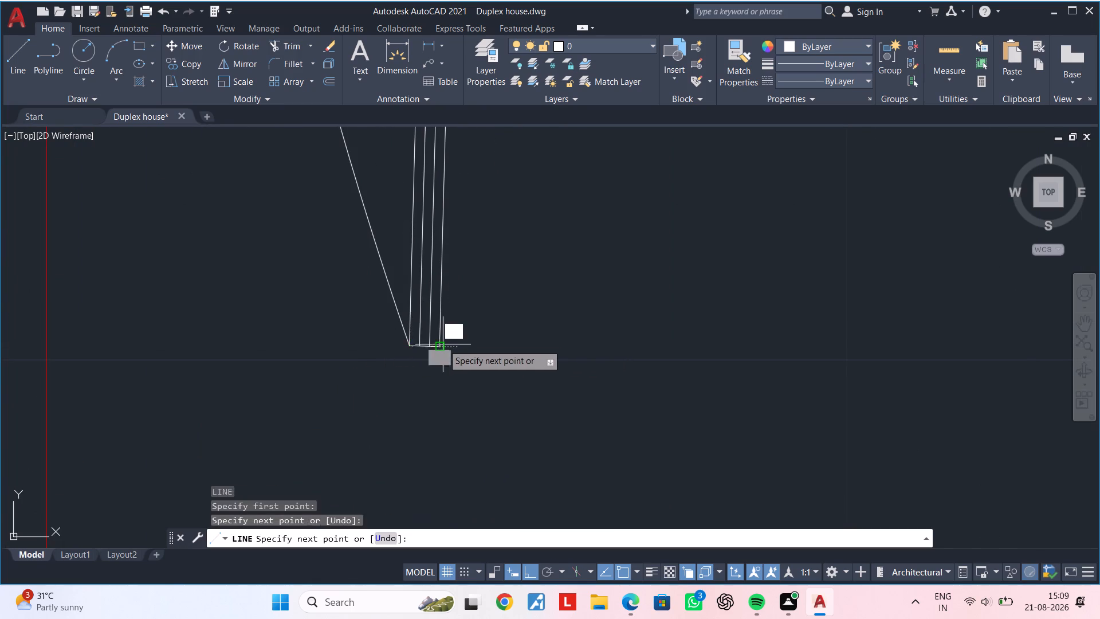
key("Escape")
Draw a short line closing the north ends of the four closely spaced lines.
scroll(470, 321, "down", 7)
middle_click_drag(526, 226, 514, 383)
scroll(480, 297, "up", 4)
middle_click_drag(507, 315, 507, 293)
scroll(507, 313, "up", 1)
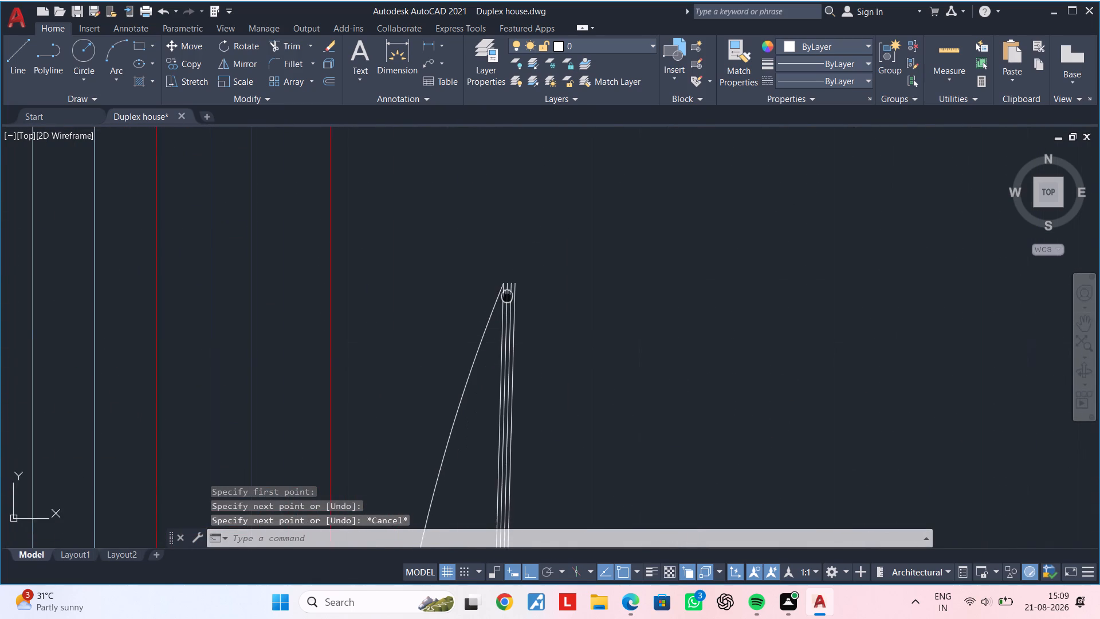
middle_click_drag(507, 293, 507, 291)
scroll(507, 293, "up", 3)
key("space")
left_click(489, 249)
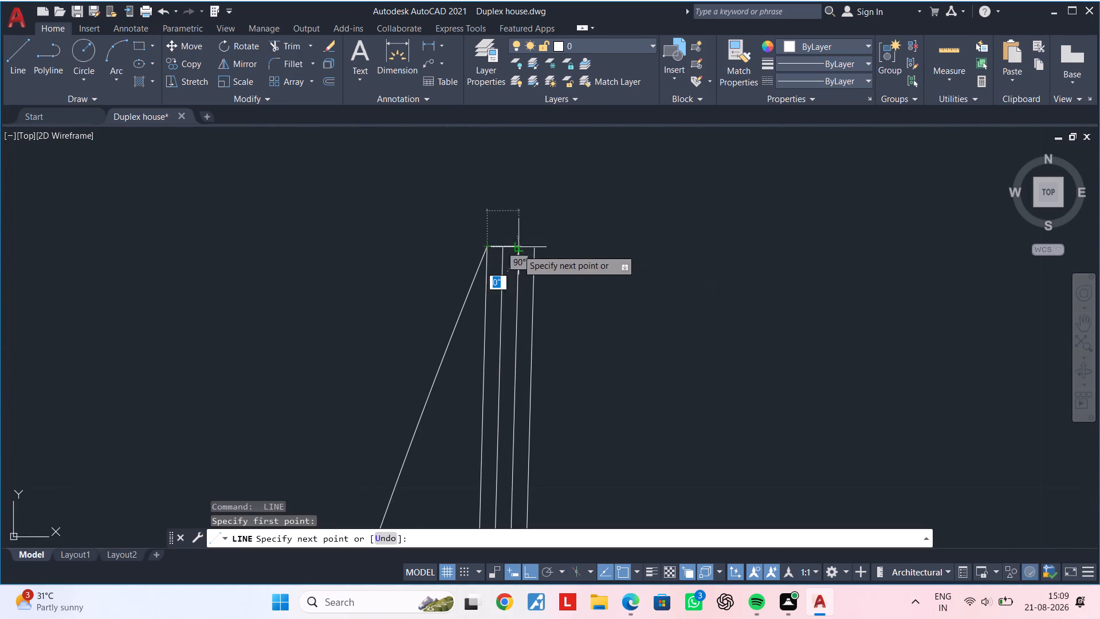
left_click(536, 249)
key("Escape")
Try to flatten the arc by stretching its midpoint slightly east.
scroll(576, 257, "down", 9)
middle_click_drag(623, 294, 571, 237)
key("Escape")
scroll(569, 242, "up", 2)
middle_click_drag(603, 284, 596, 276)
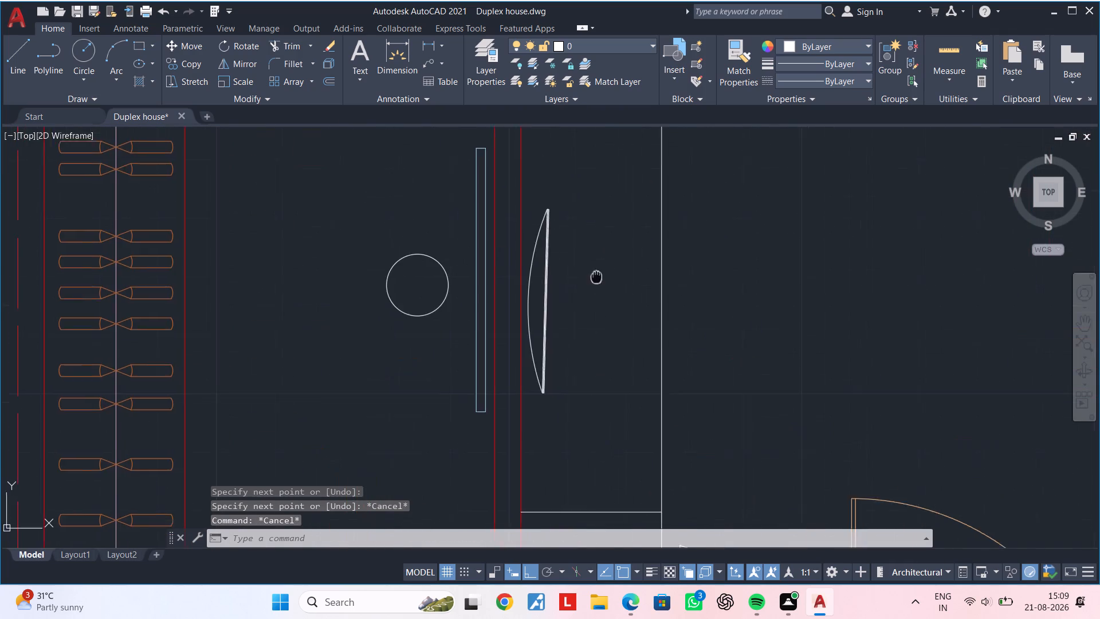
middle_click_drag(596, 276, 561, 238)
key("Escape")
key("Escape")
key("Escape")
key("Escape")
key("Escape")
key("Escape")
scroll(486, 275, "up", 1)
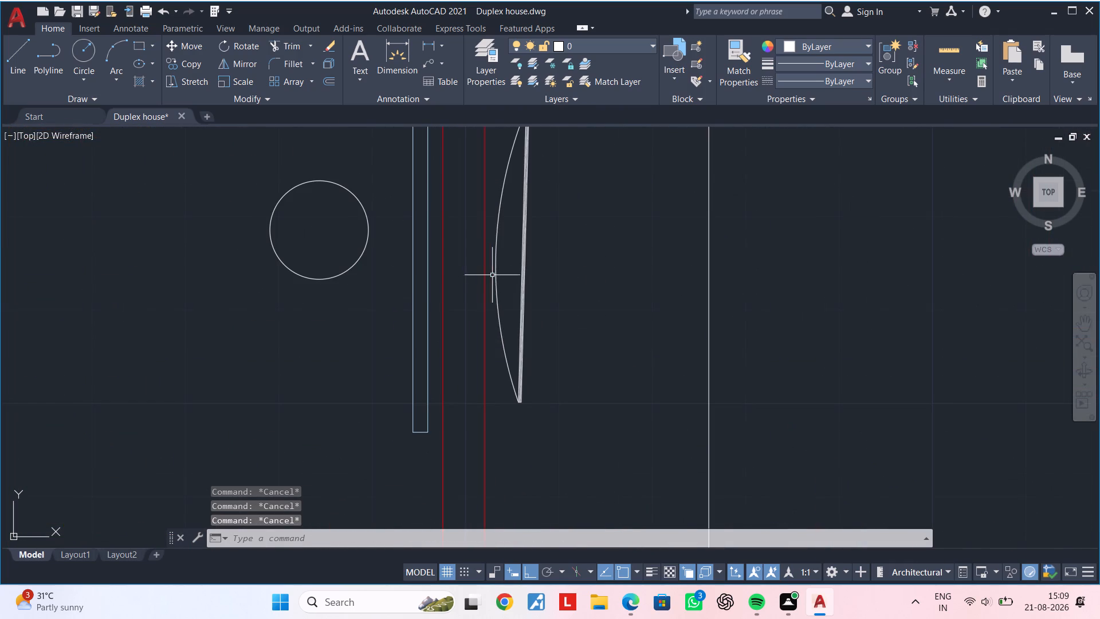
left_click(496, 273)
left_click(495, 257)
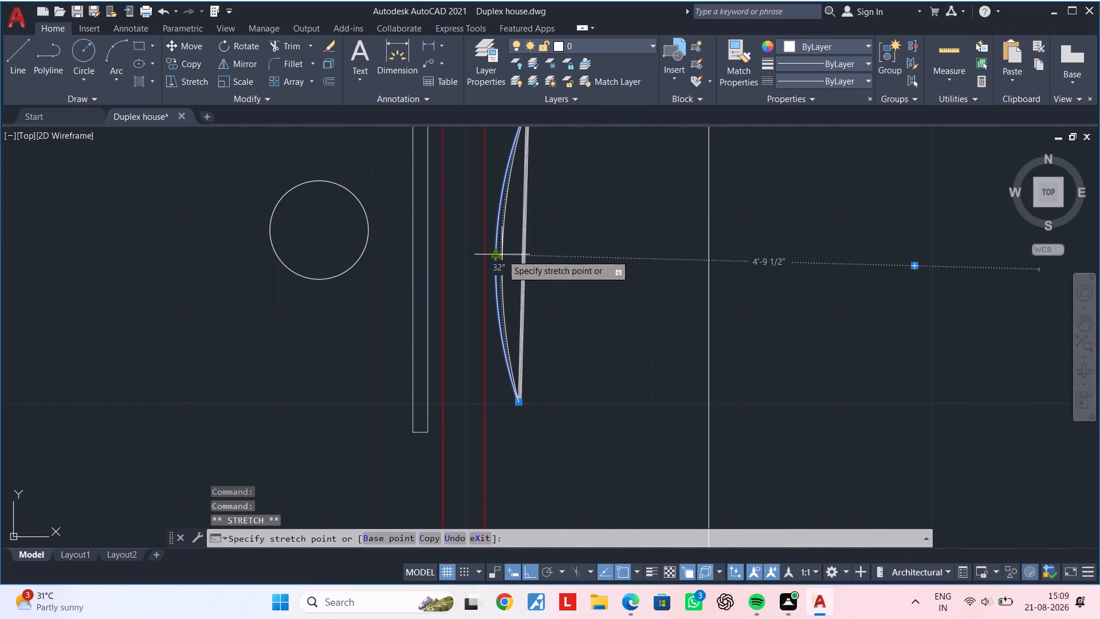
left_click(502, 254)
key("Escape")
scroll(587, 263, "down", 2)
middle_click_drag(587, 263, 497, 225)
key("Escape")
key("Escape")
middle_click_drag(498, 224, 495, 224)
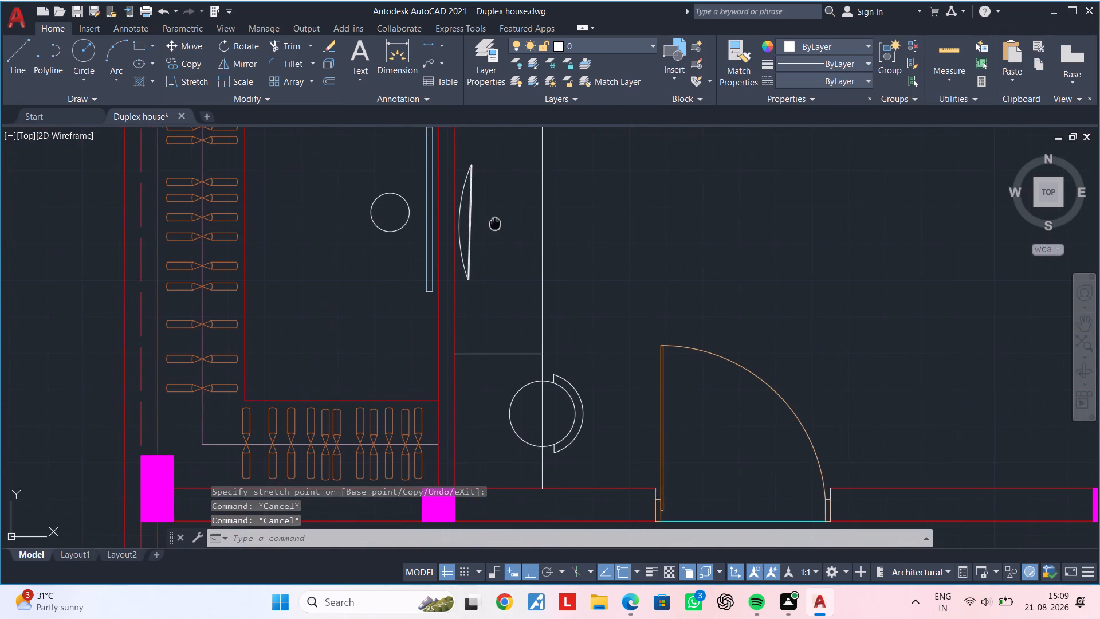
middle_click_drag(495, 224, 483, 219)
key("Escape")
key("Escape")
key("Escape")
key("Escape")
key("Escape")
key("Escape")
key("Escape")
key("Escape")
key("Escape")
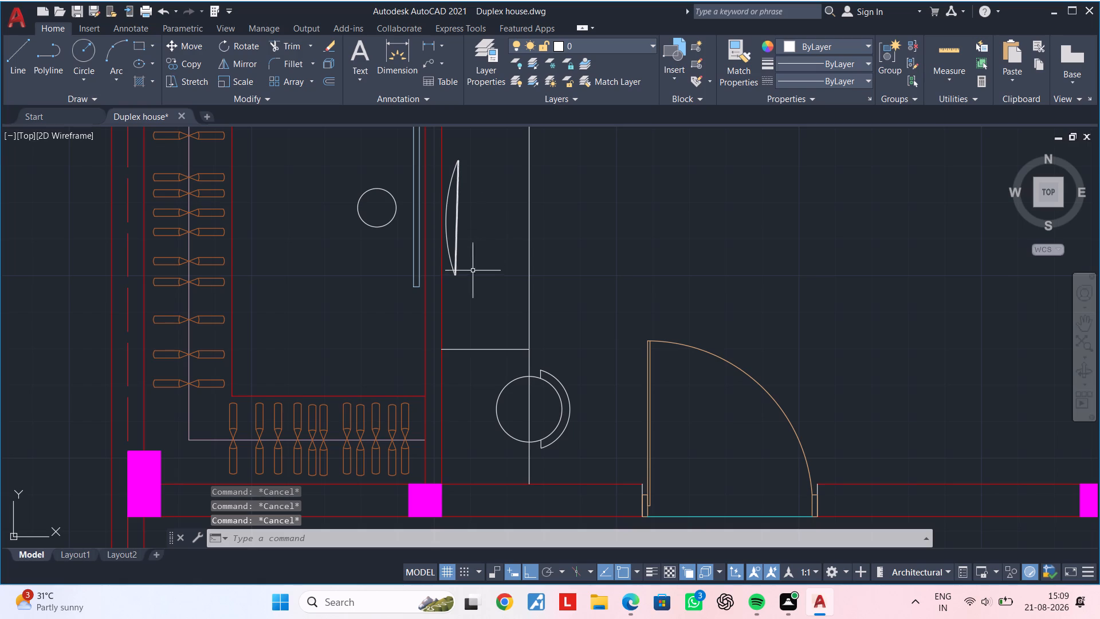
Draw a short vertical line running south from the midpoint of the line closing the four lines' south ends.
middle_click_drag(458, 278, 459, 230)
scroll(457, 234, "up", 2)
middle_click_drag(457, 237, 456, 271)
scroll(450, 267, "up", 3)
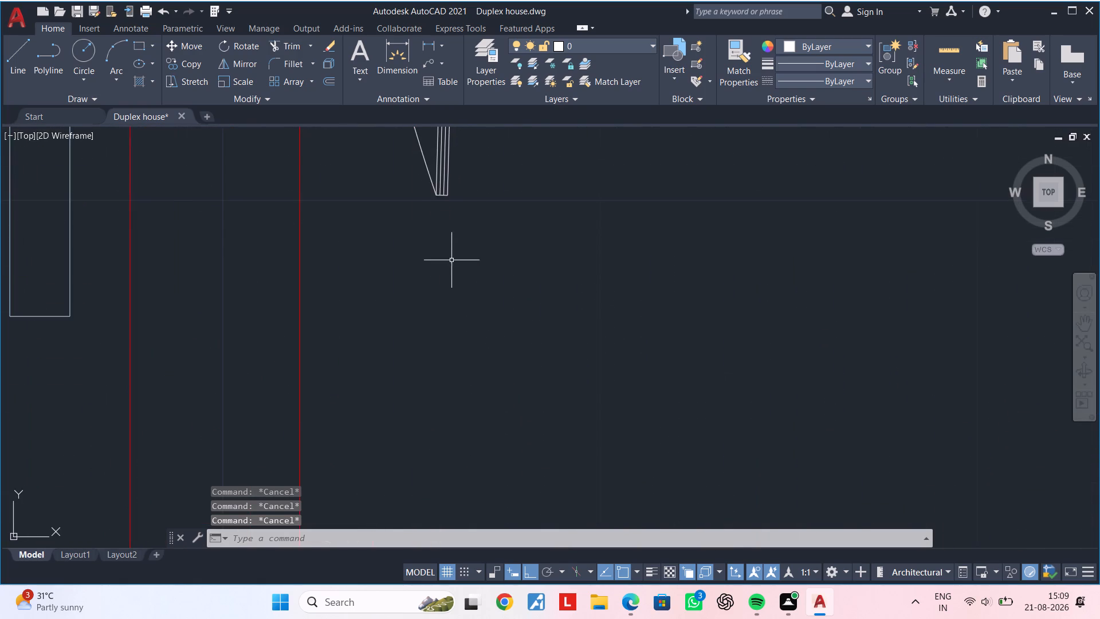
middle_click_drag(450, 255, 447, 299)
key("l")
key("space")
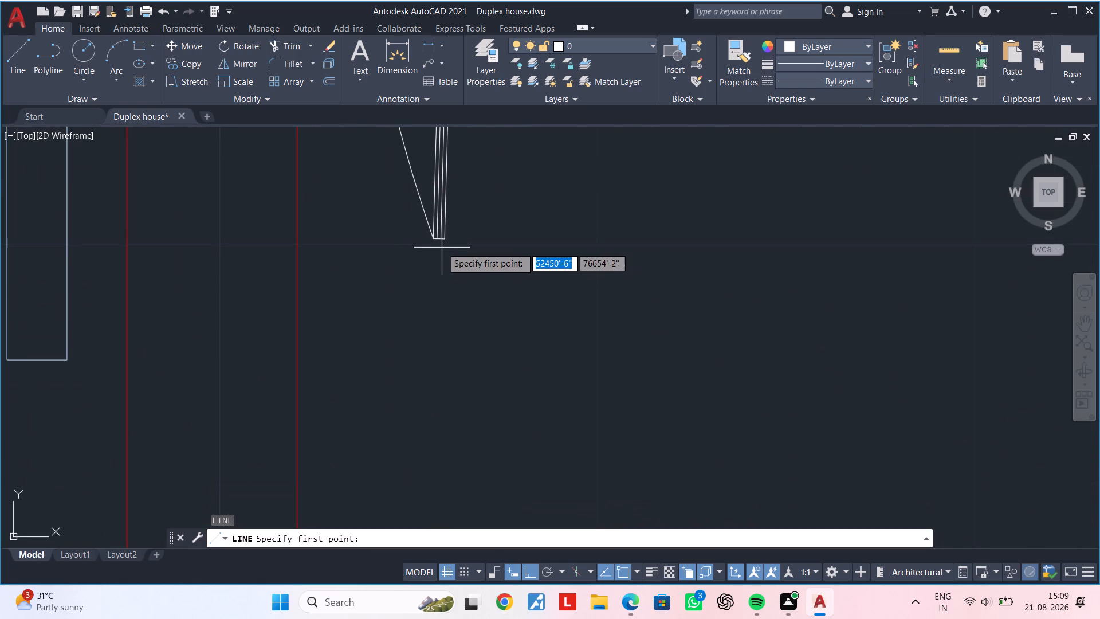
scroll(437, 240, "up", 3)
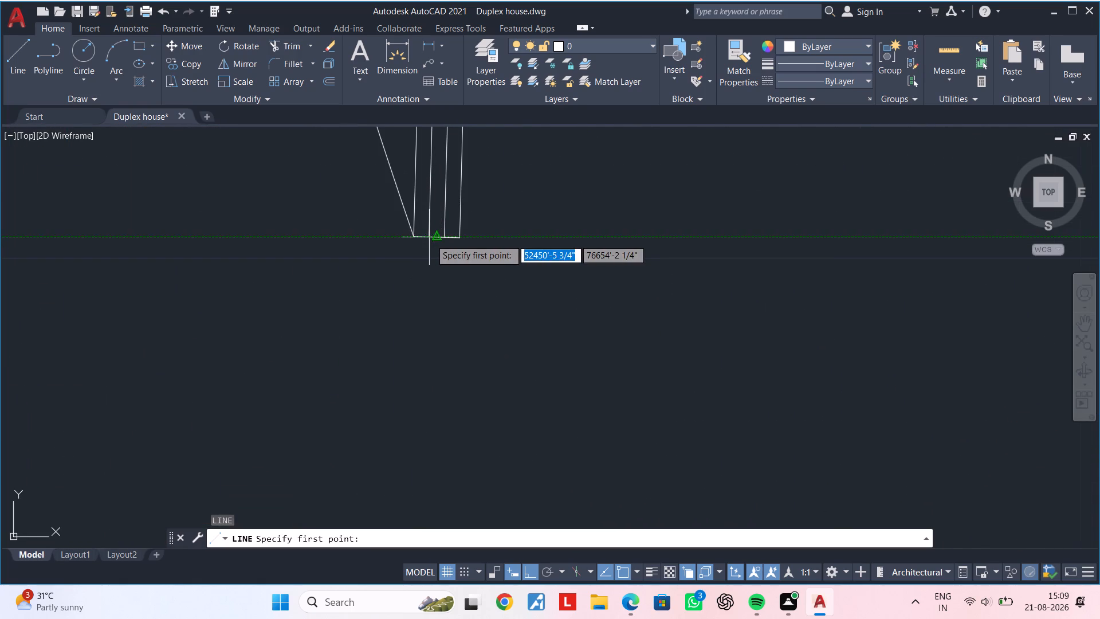
left_click(437, 239)
left_click(437, 280)
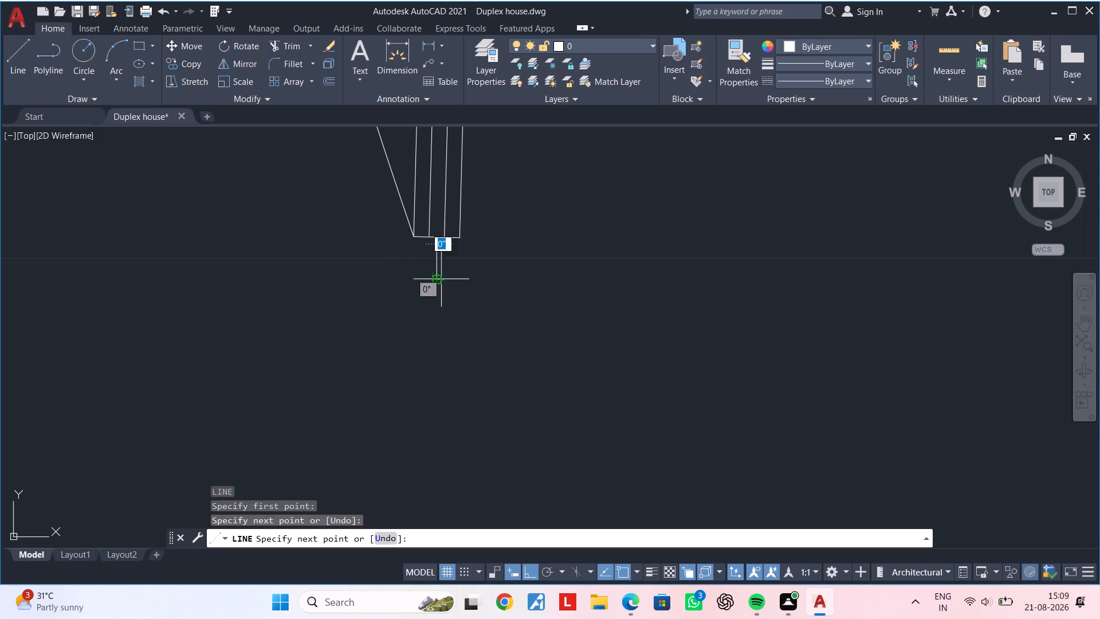
scroll(457, 281, "down", 4)
key("Escape")
key("Escape")
scroll(490, 292, "up", 2)
middle_click_drag(463, 288, 528, 280)
key("Escape")
key("Escape")
key("Escape")
key("Escape")
key("Escape")
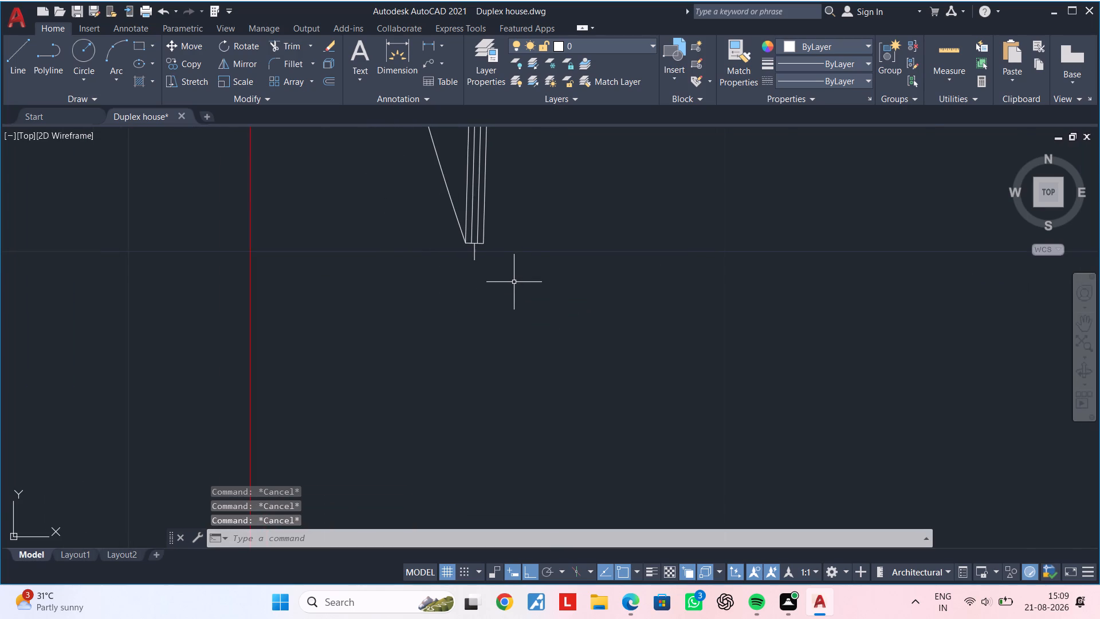
key("Escape")
key("Escape")
key("Escape")
key("Escape")
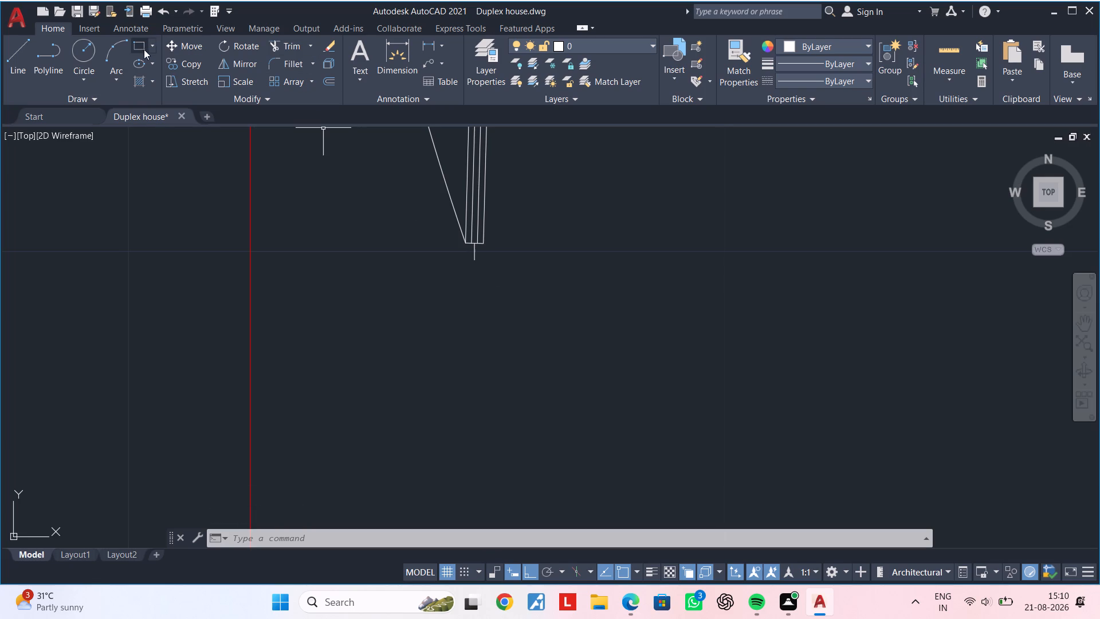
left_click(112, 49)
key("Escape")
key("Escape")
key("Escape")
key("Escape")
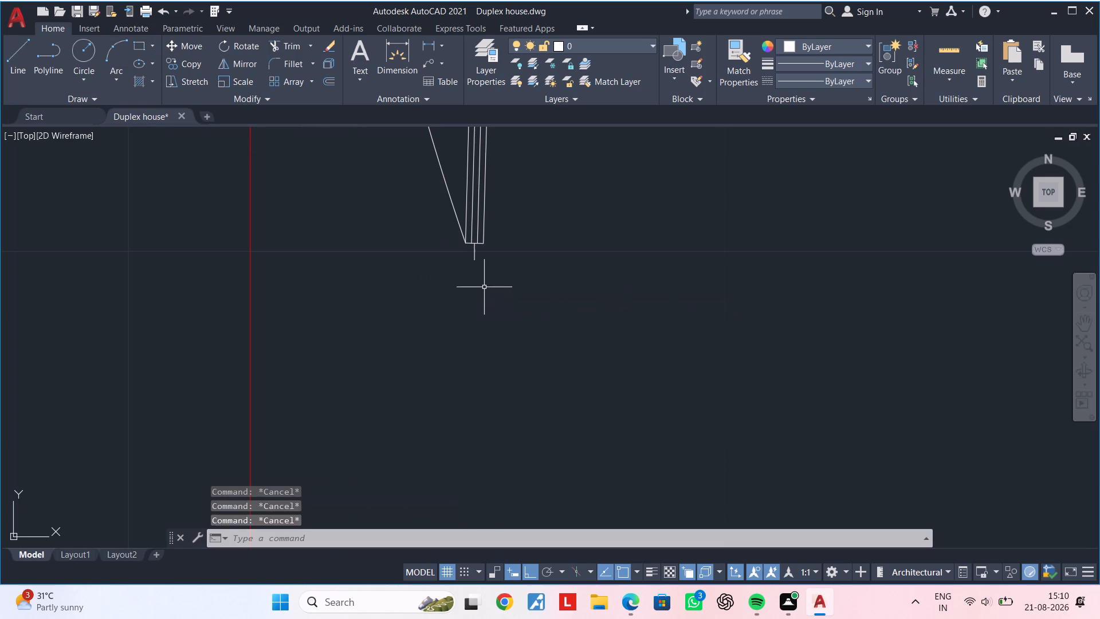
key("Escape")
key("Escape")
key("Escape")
Stretch the south end of the short vertical line further south.
left_click(474, 258)
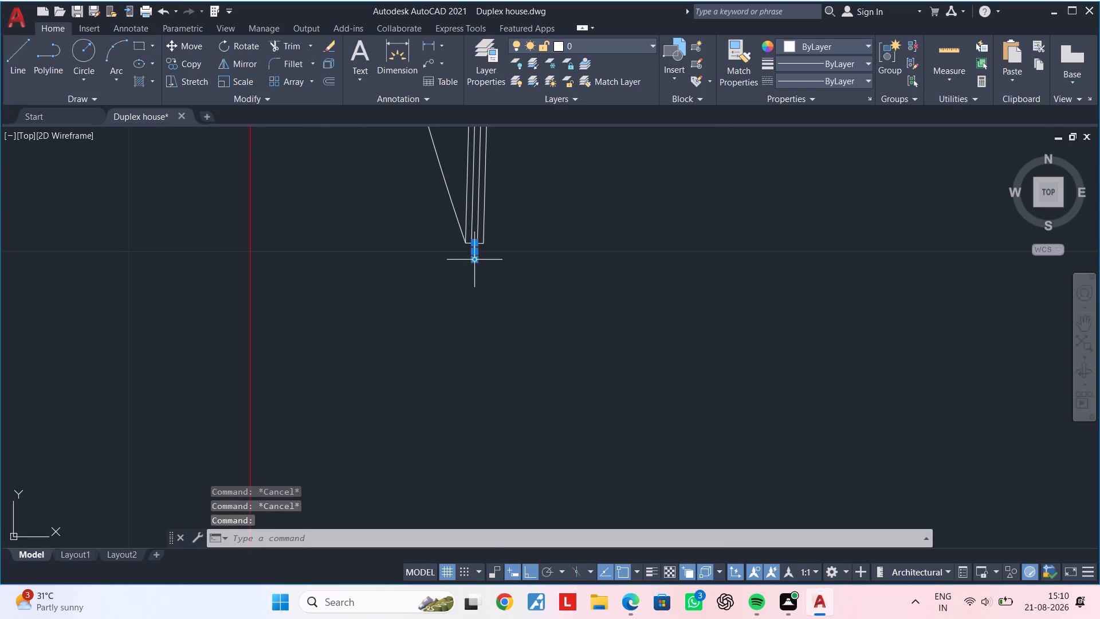
left_click(475, 263)
left_click(475, 314)
key("Escape")
key("Escape")
key("Escape")
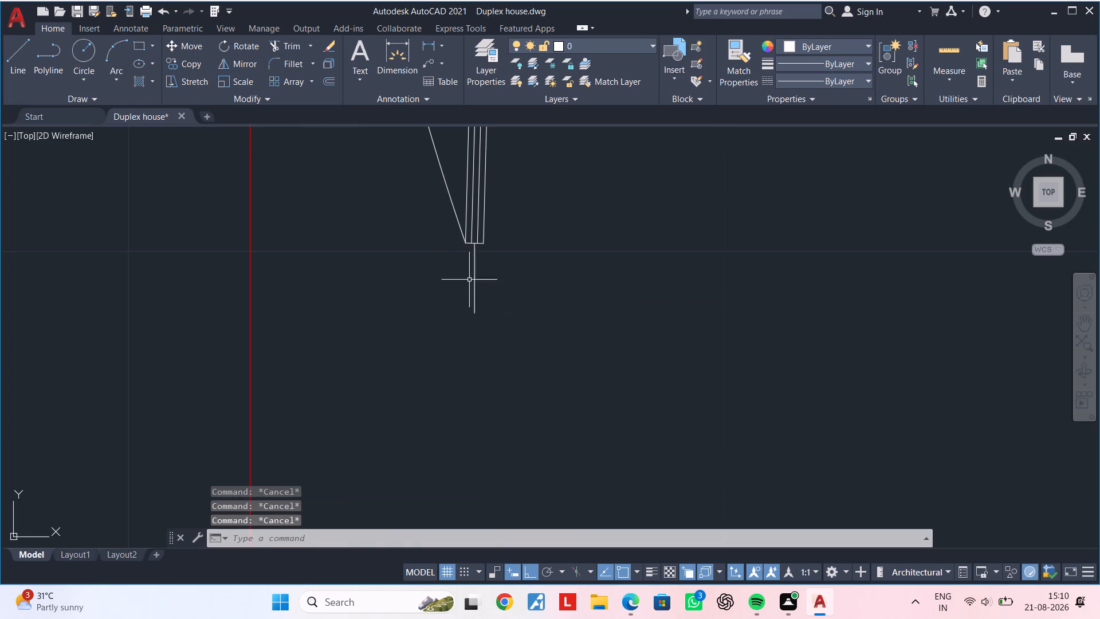
Draw a three-point arc bulging west from partway down the short vertical line, through its south end, ending just east of it.
left_click(108, 42)
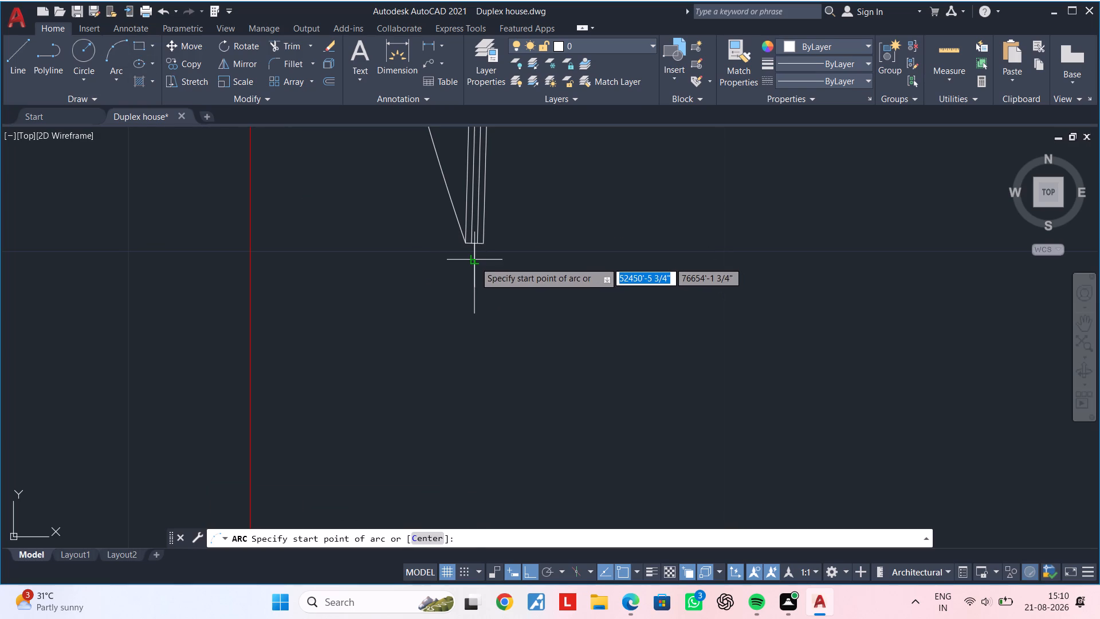
left_click(475, 262)
left_click(473, 309)
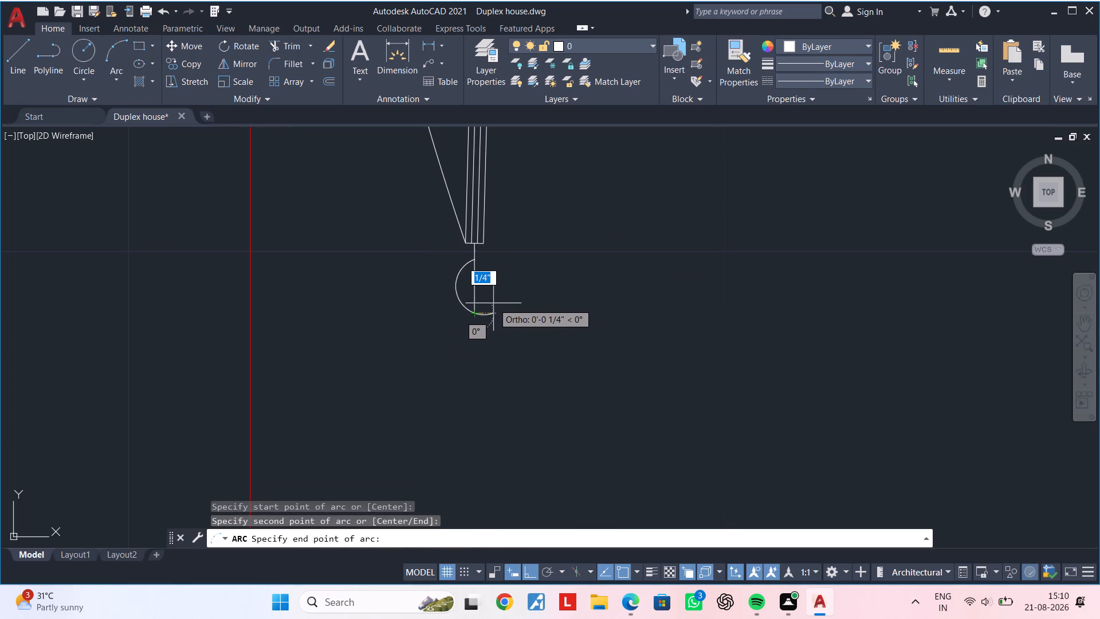
left_click(485, 303)
key("Escape")
key("Escape")
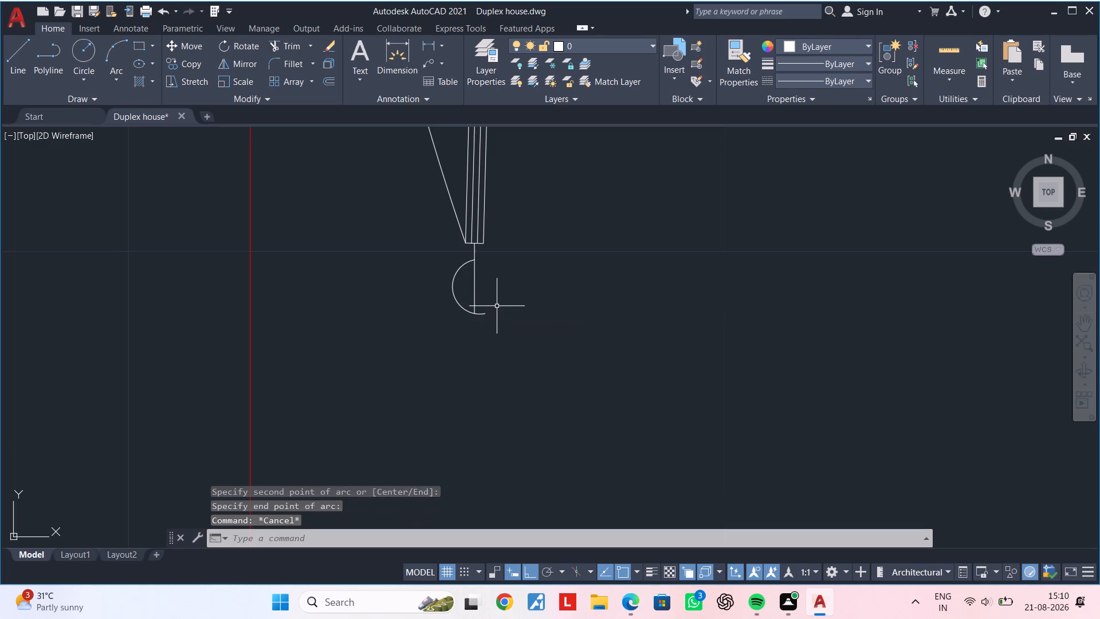
Trim the small arc's tail that extends east of the short vertical line.
key("t")
key("r")
key("space")
left_click(482, 312)
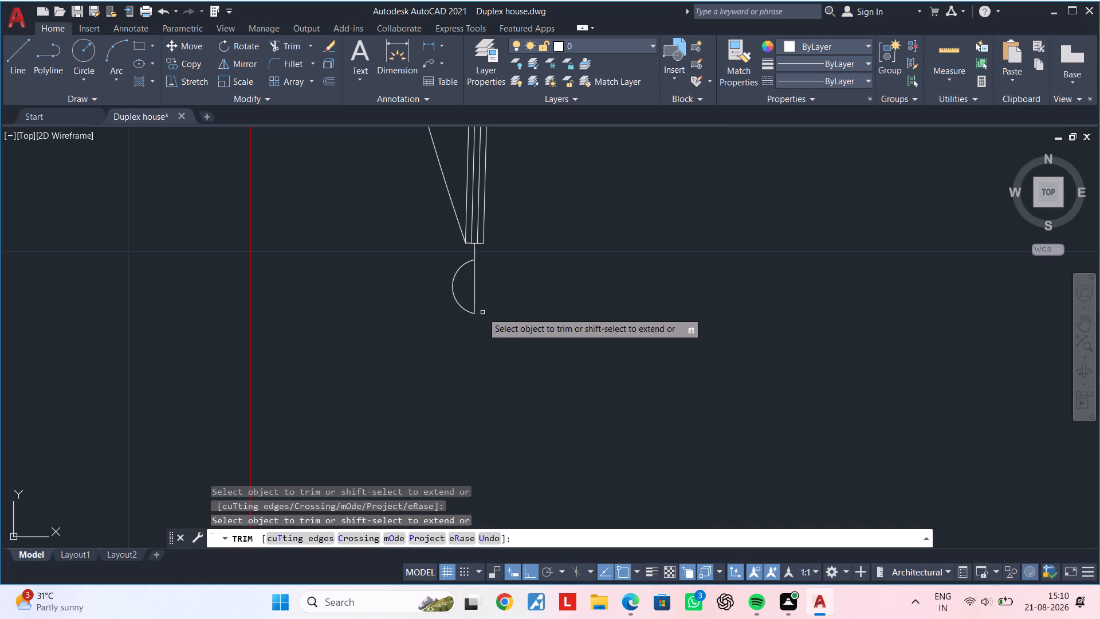
scroll(486, 284, "up", 2)
key("Escape")
scroll(500, 288, "down", 7)
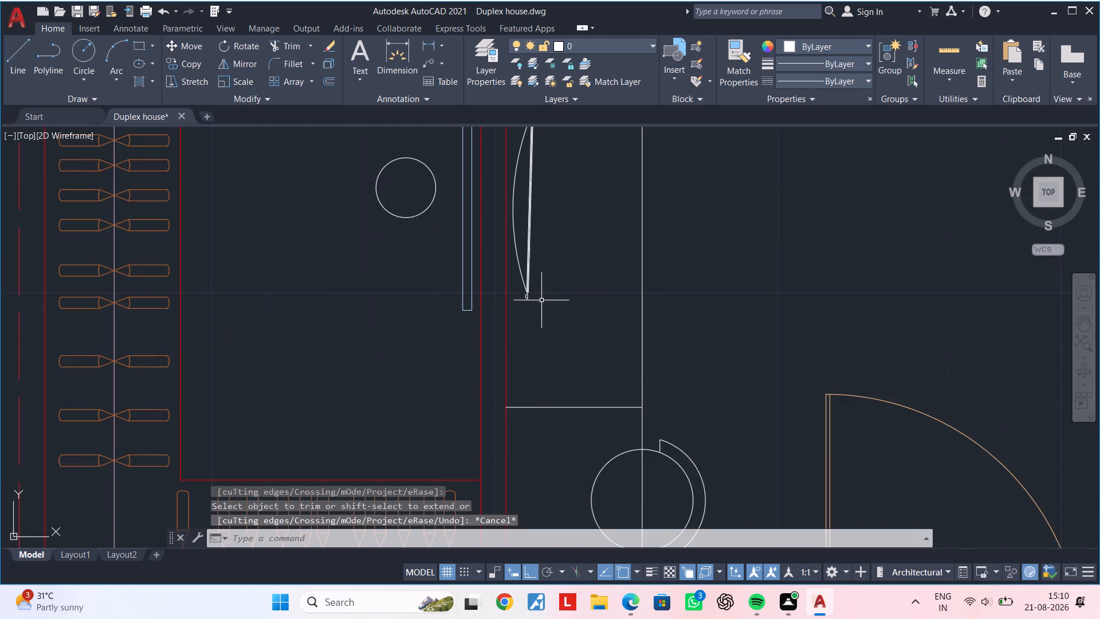
Stretch the small arc's midpoint about 1/4" west to make it rounder.
middle_click_drag(543, 301, 430, 300)
scroll(411, 296, "up", 6)
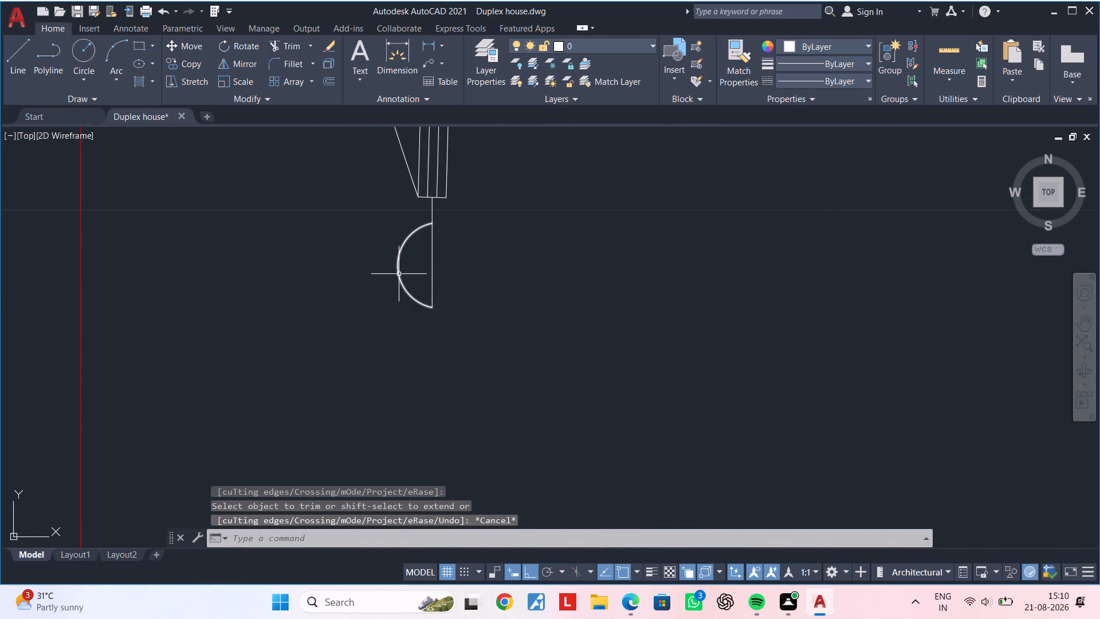
left_click(399, 273)
left_click(398, 266)
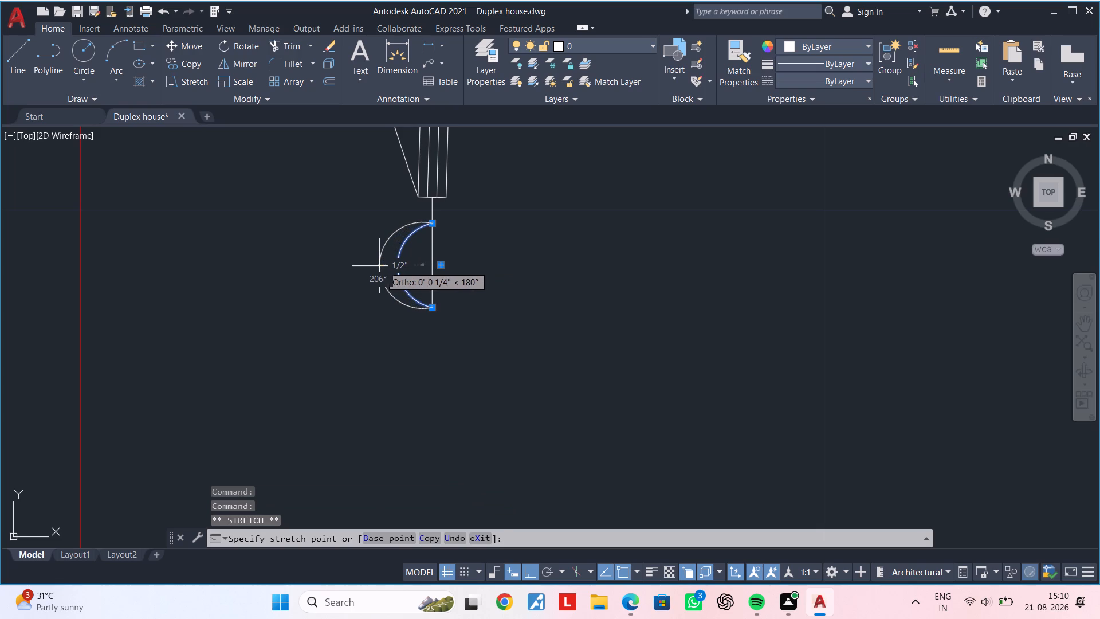
left_click(379, 266)
key("Escape")
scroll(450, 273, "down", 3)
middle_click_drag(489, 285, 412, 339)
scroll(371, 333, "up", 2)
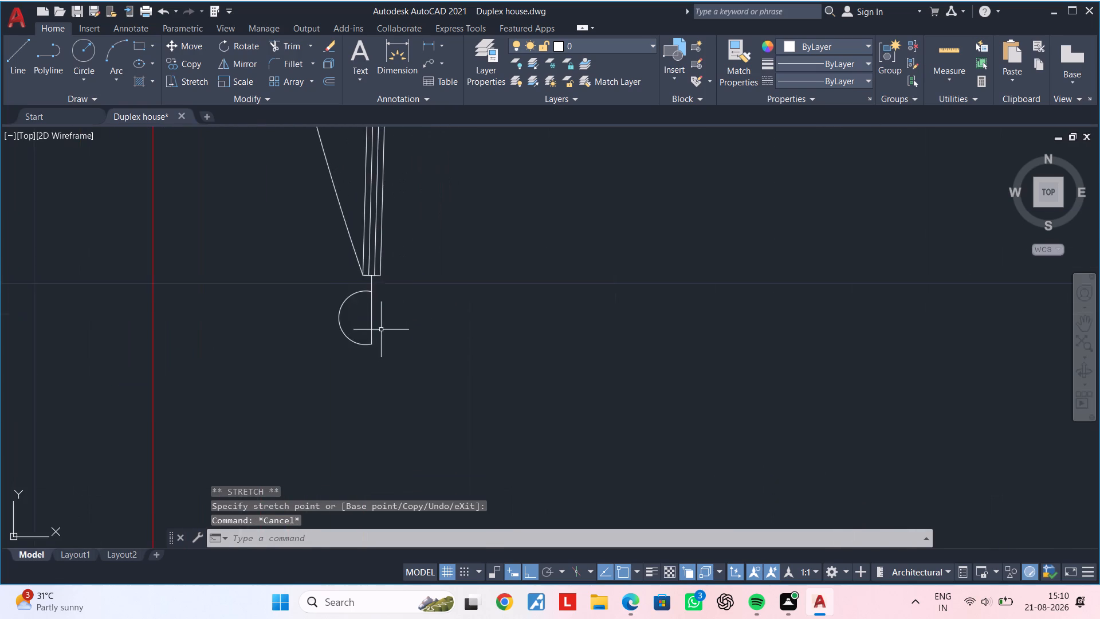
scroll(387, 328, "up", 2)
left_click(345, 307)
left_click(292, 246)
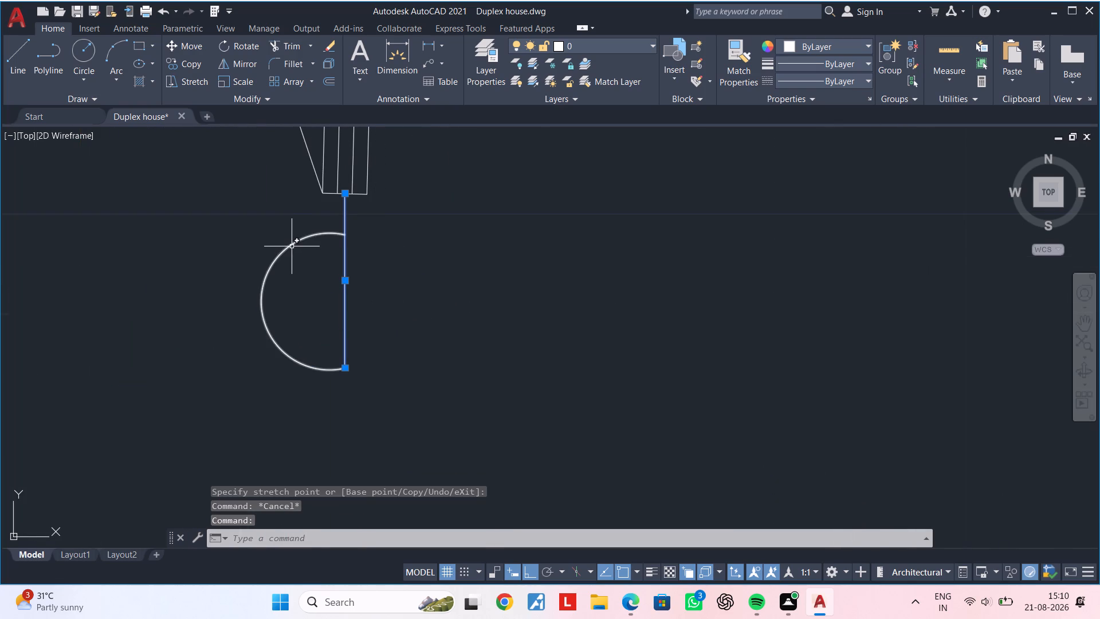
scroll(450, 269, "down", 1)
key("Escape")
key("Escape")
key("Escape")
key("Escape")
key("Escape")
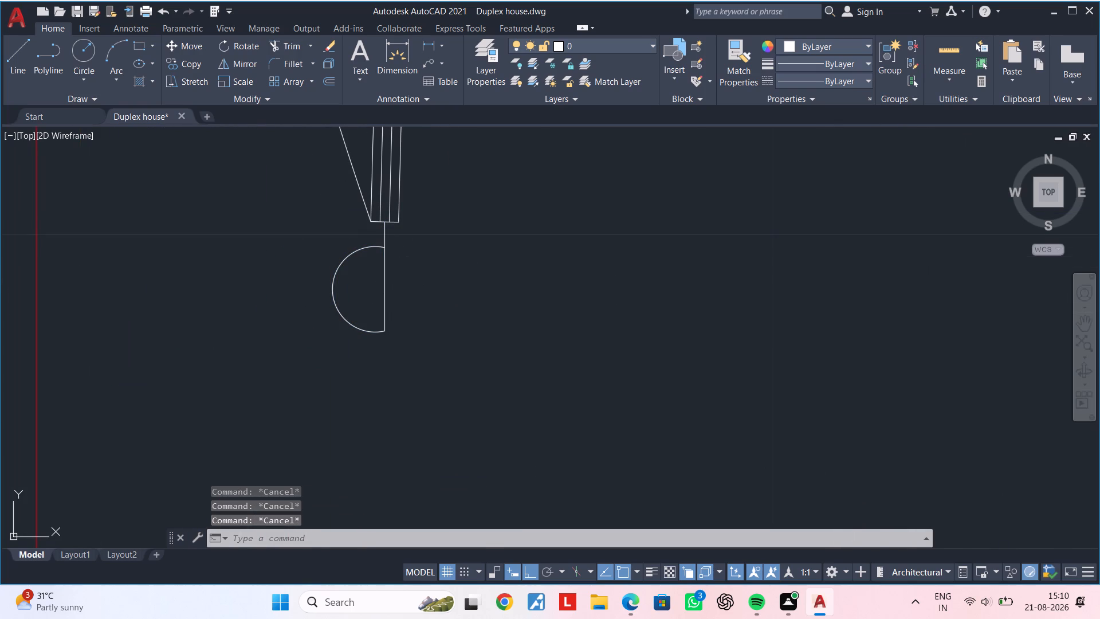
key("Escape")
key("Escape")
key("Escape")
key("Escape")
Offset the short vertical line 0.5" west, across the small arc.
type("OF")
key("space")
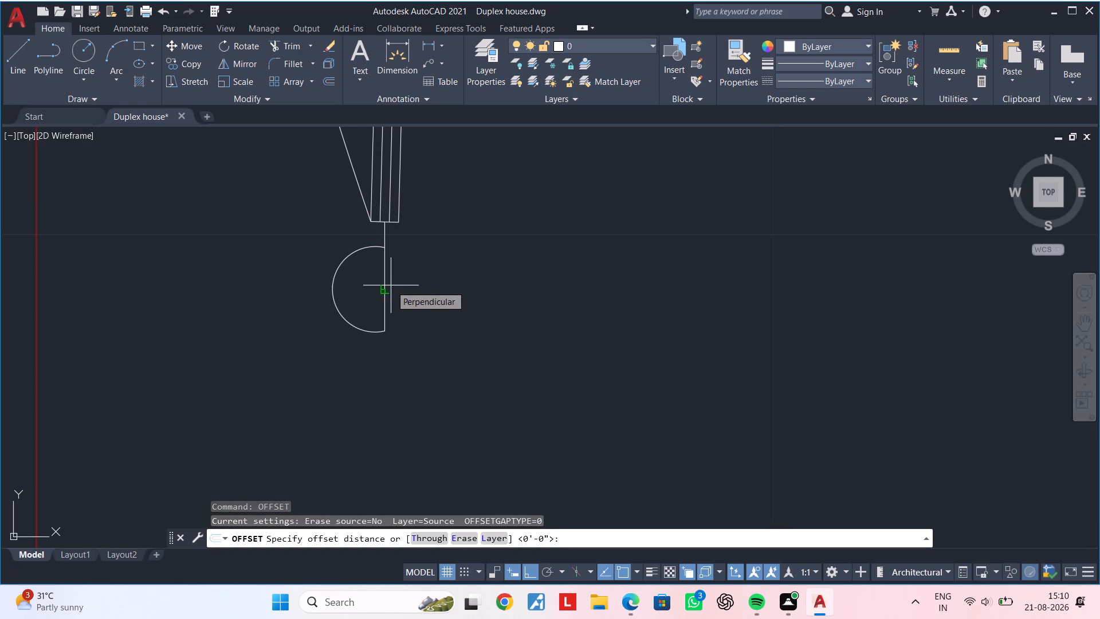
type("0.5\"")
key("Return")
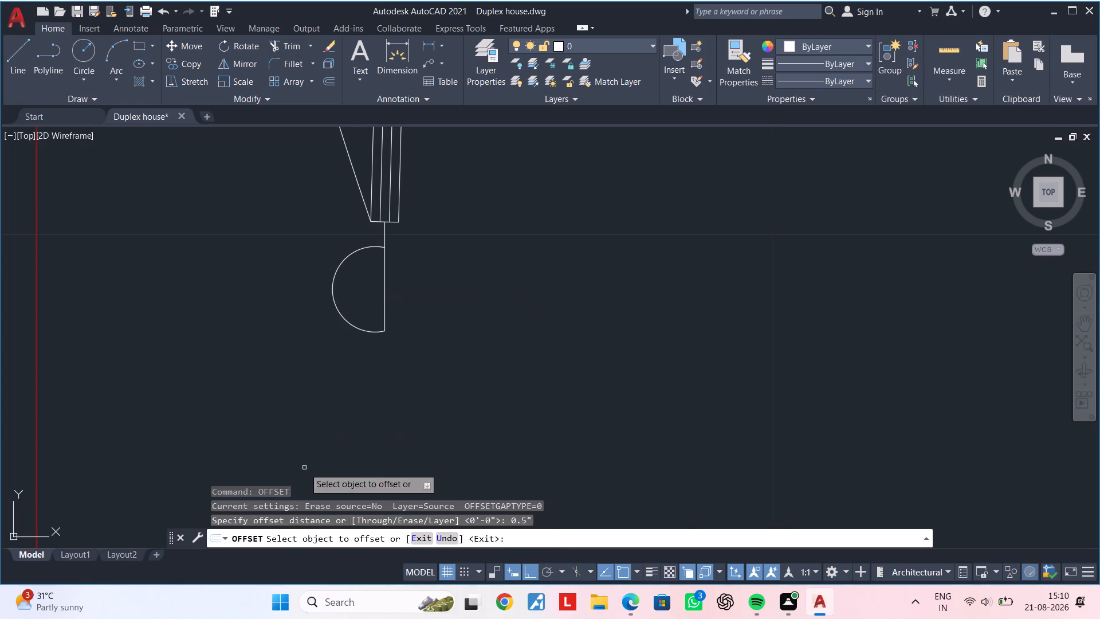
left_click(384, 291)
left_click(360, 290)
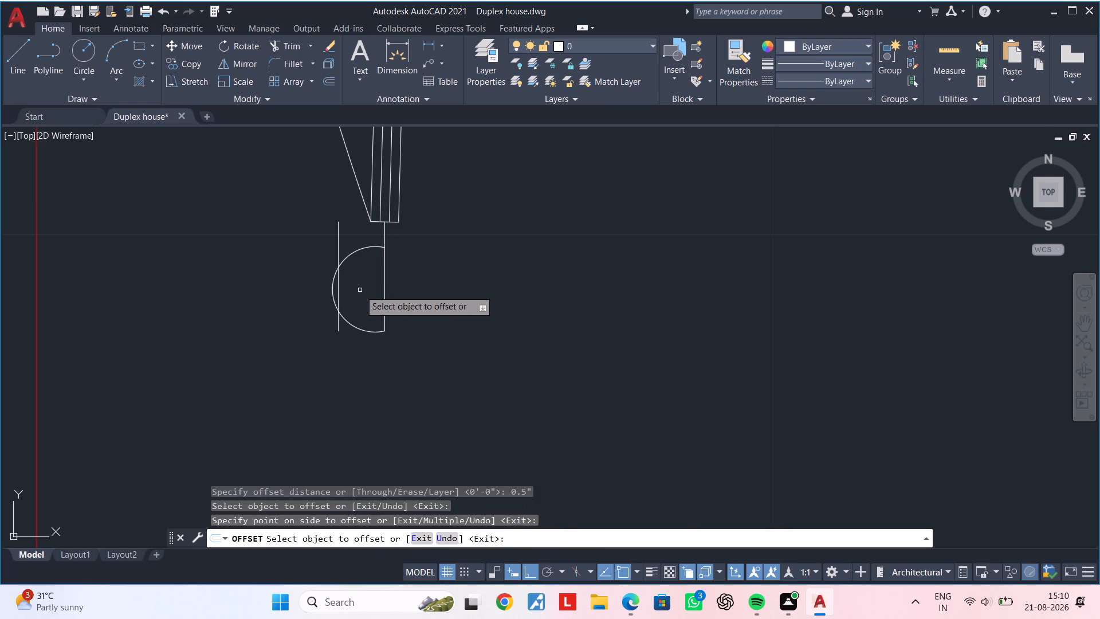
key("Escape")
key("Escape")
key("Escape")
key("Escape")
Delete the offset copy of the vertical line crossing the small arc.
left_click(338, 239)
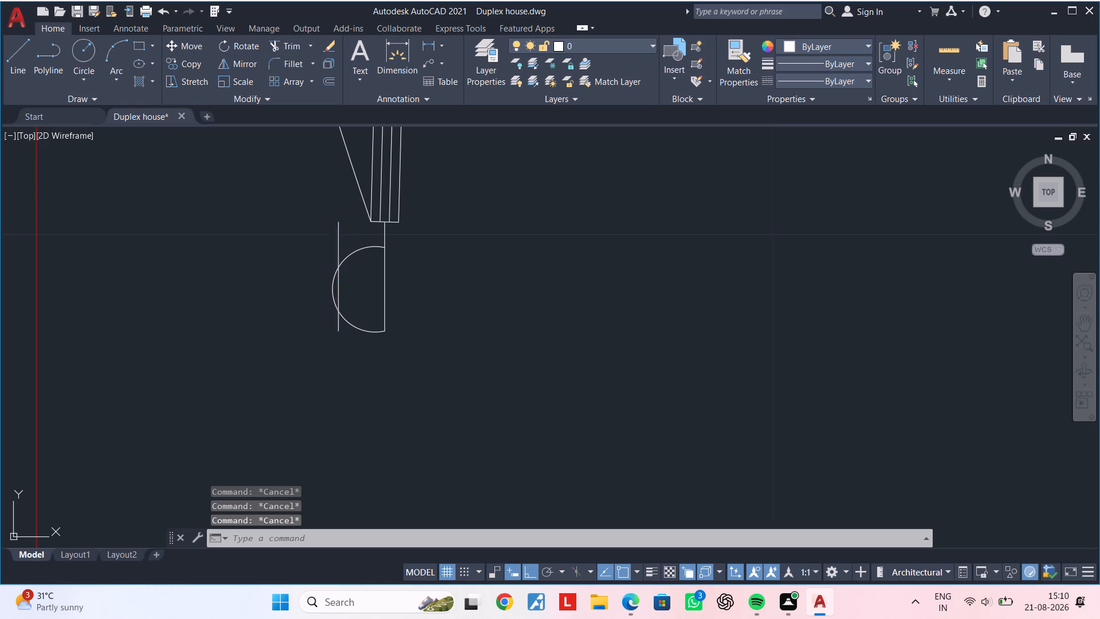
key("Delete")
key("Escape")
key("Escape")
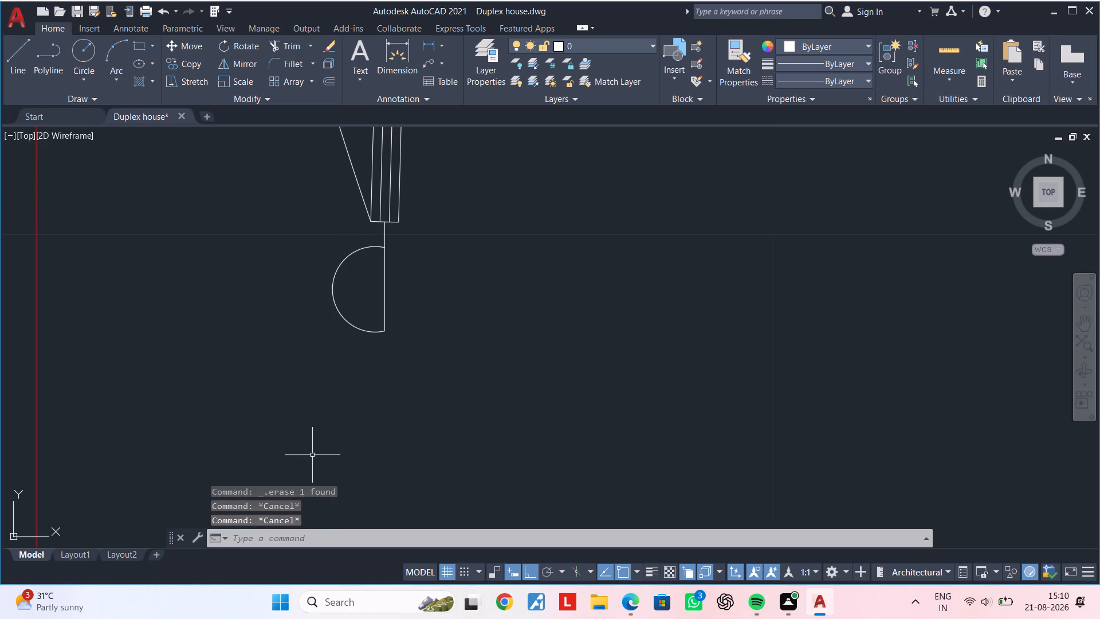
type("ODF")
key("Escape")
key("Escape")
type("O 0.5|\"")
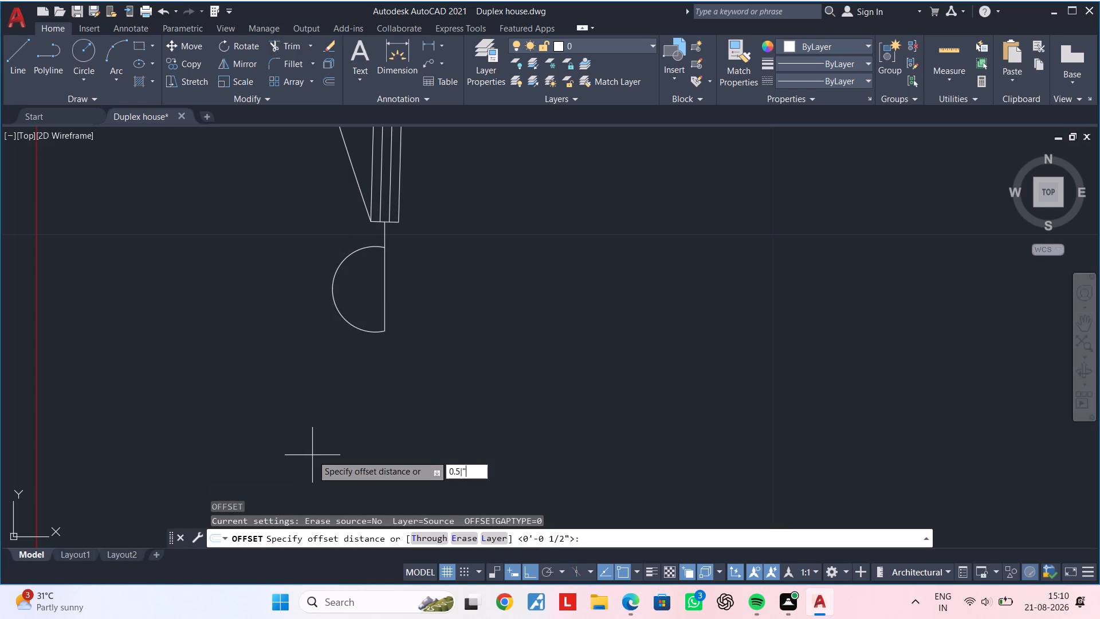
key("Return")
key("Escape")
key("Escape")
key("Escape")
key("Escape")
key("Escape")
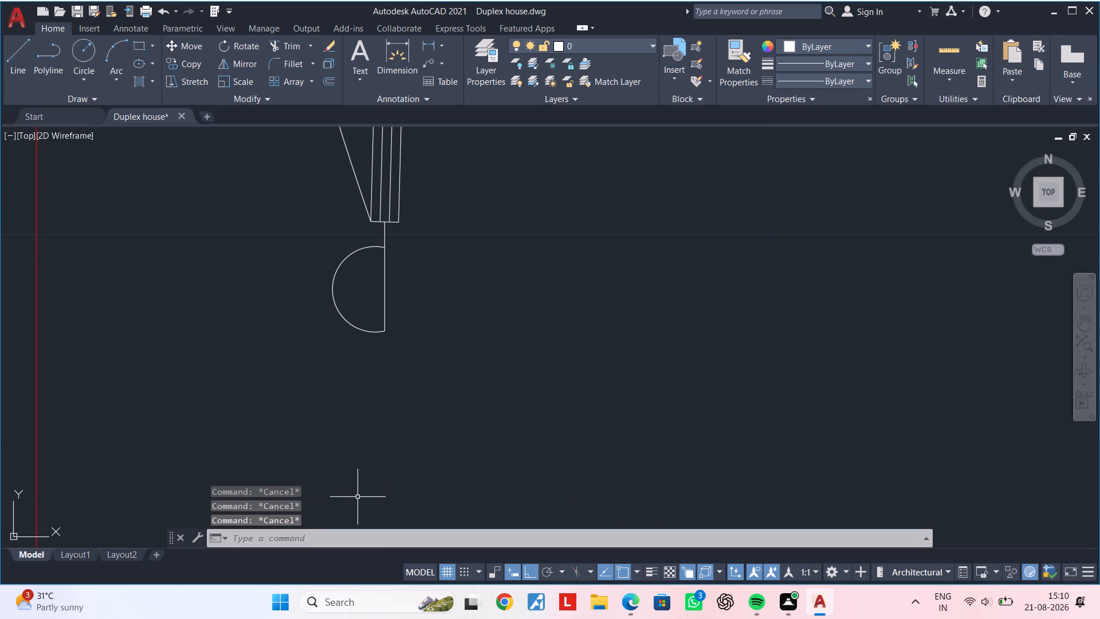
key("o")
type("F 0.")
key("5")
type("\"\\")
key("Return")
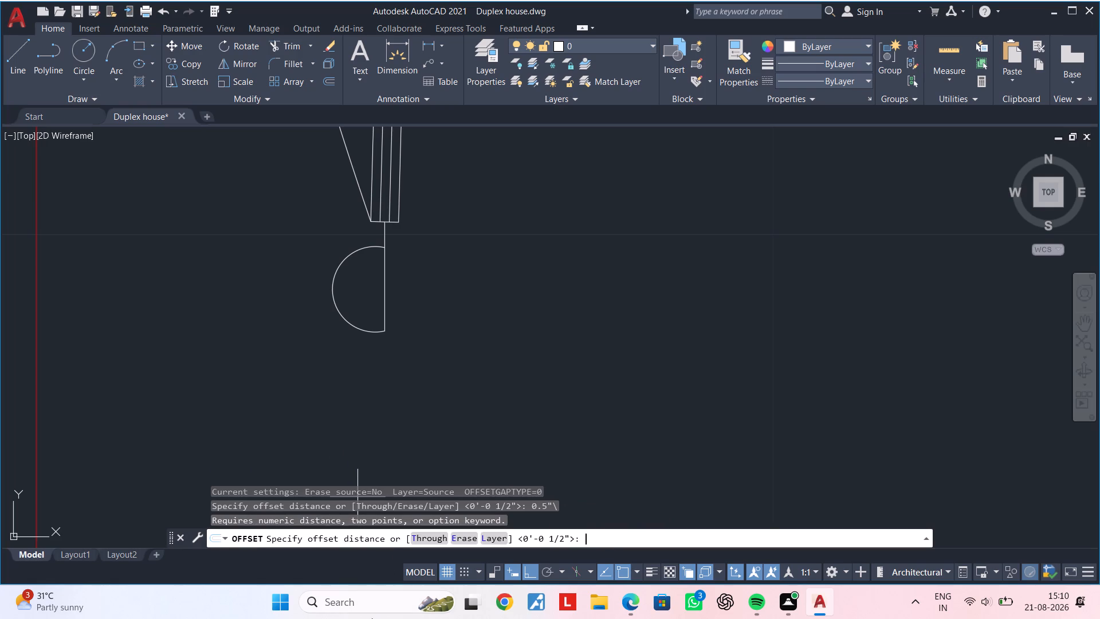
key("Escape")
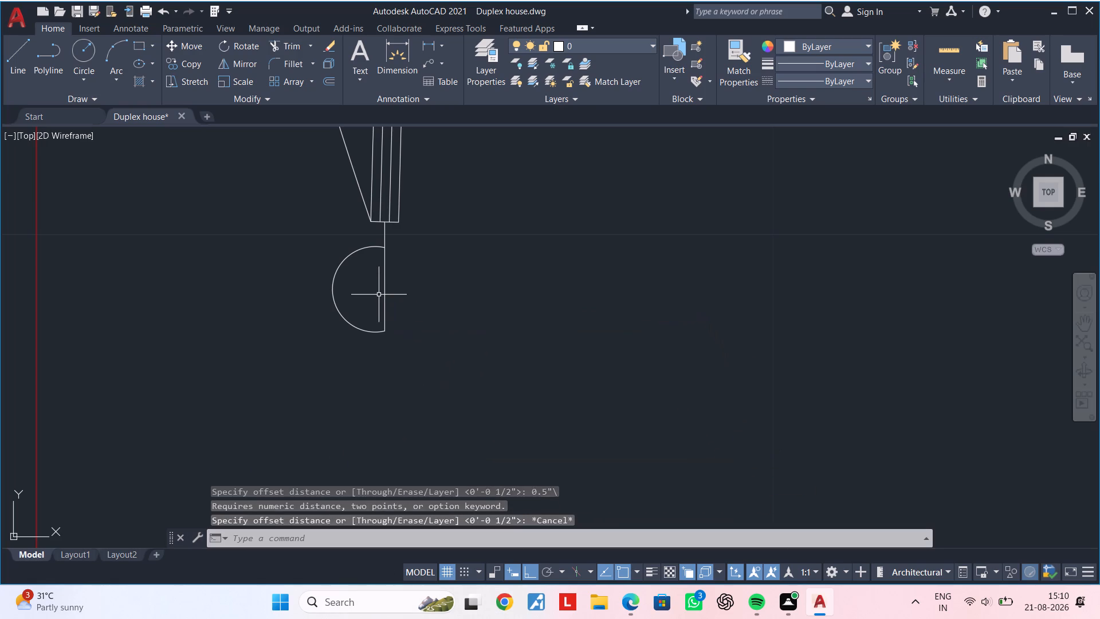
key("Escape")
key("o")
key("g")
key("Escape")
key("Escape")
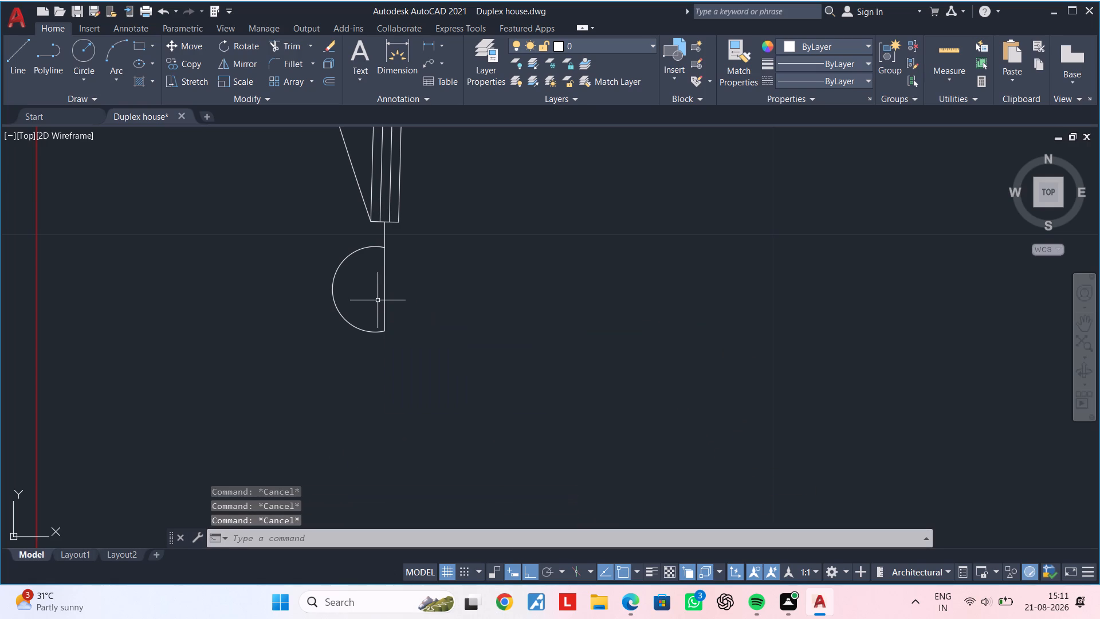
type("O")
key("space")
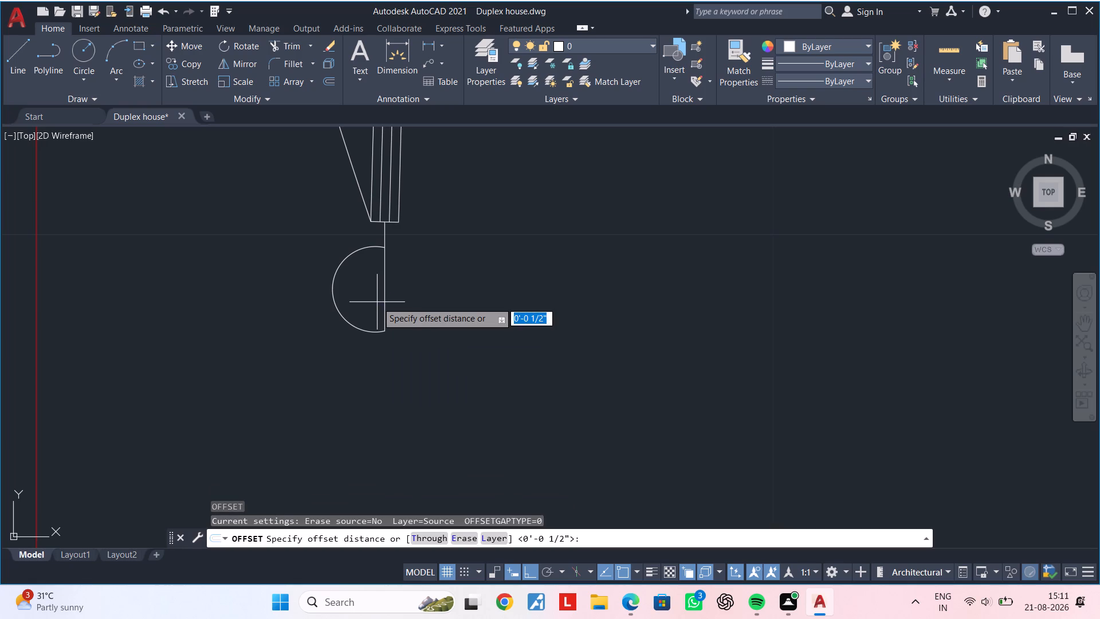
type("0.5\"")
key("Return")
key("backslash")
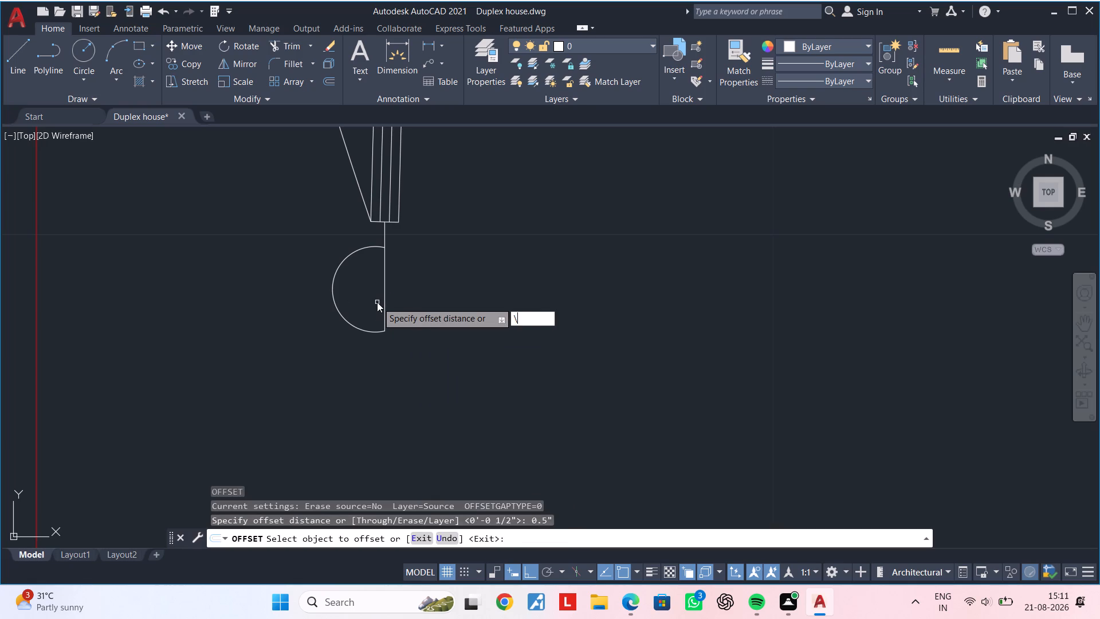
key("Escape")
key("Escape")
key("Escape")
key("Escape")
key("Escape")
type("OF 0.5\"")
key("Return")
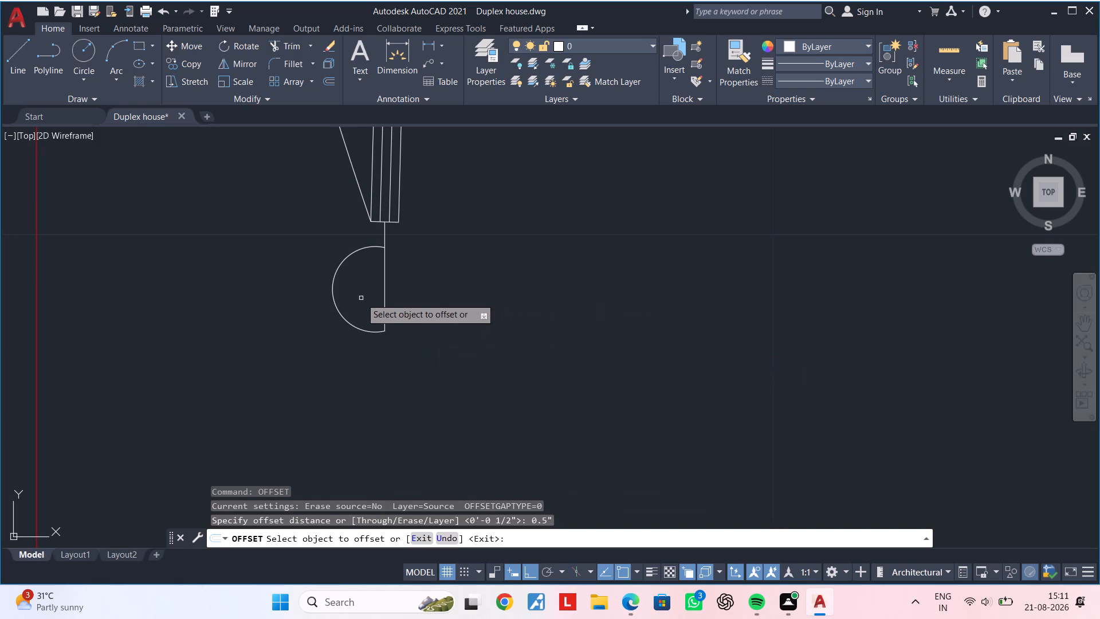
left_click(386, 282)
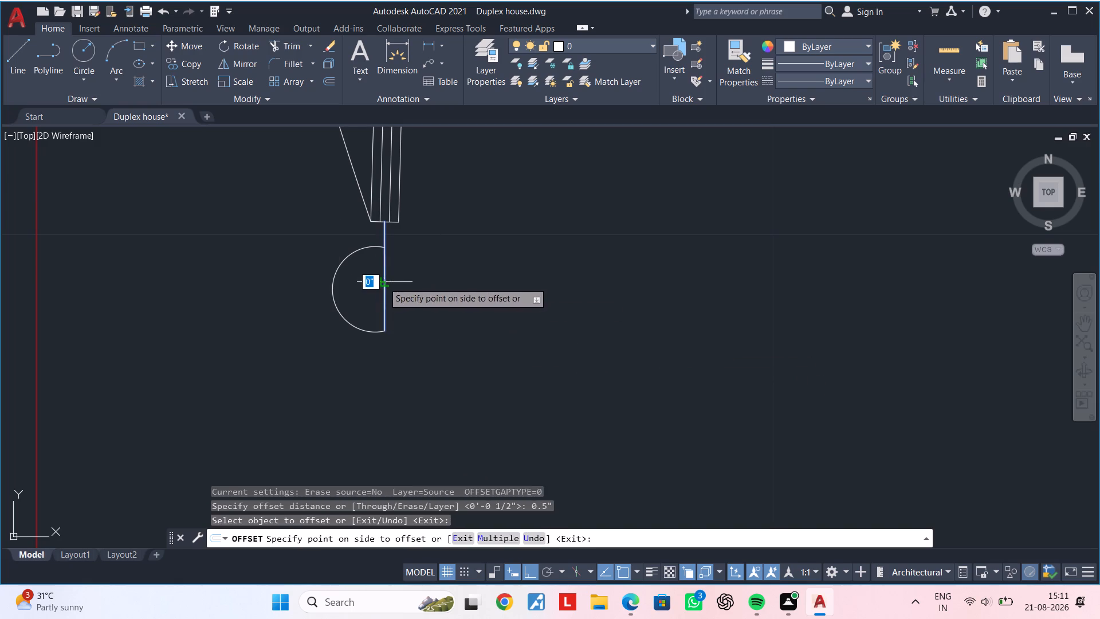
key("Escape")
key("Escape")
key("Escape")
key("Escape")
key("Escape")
Offset the short vertical line beside the small arc 0.05" west.
type("OF 0")
key("period")
key("0")
key("5")
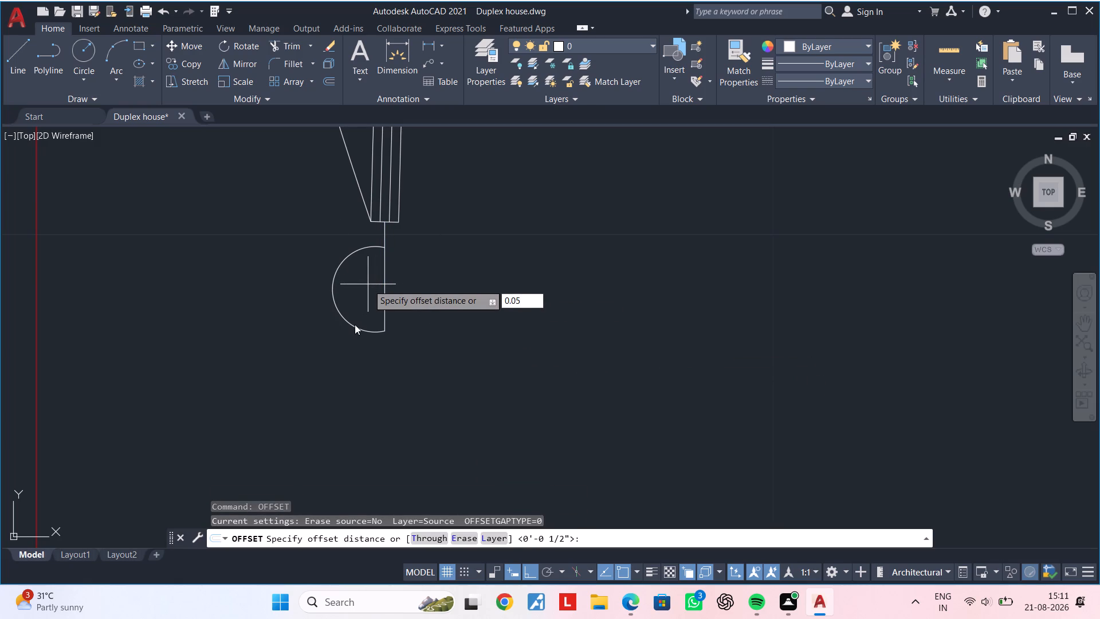
key("shift+quotedbl")
key("Return")
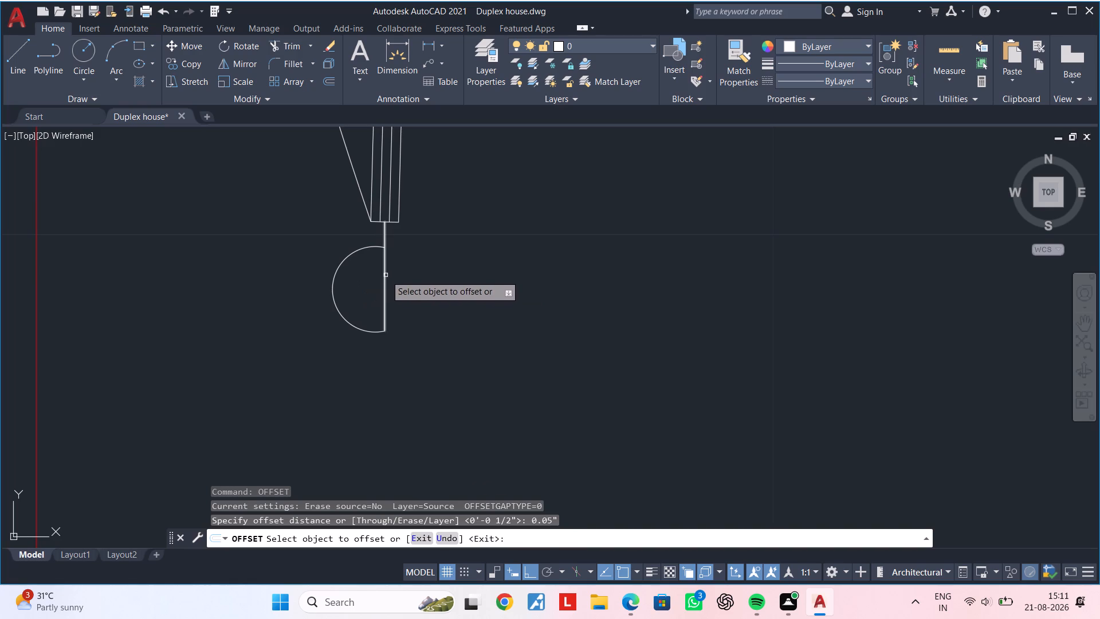
left_click(384, 276)
left_click(357, 282)
key("Escape")
key("Escape")
key("Escape")
key("Escape")
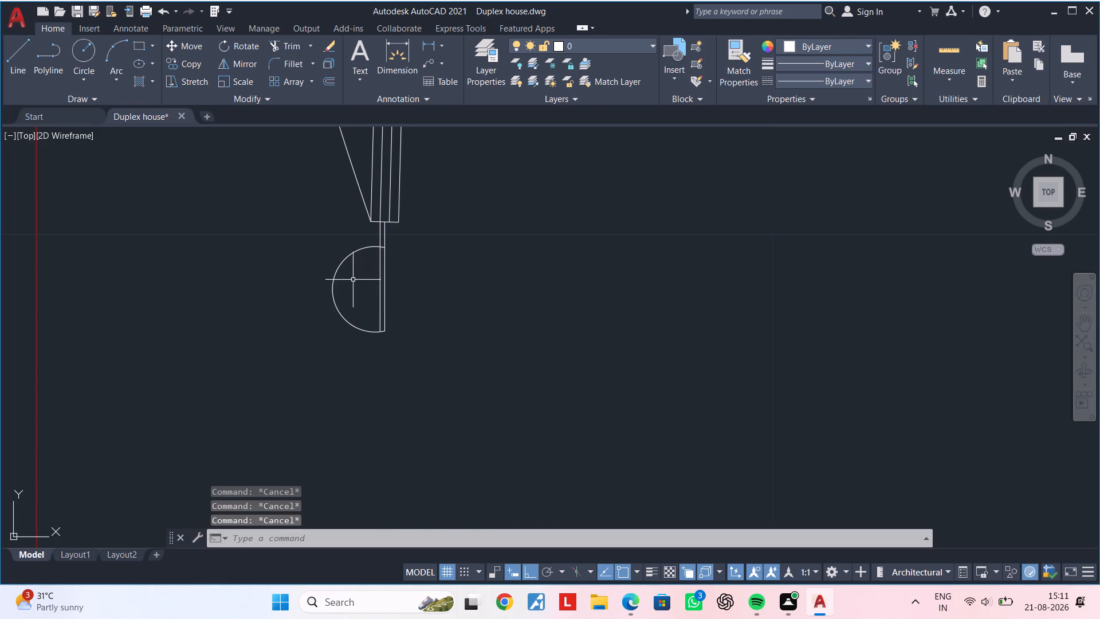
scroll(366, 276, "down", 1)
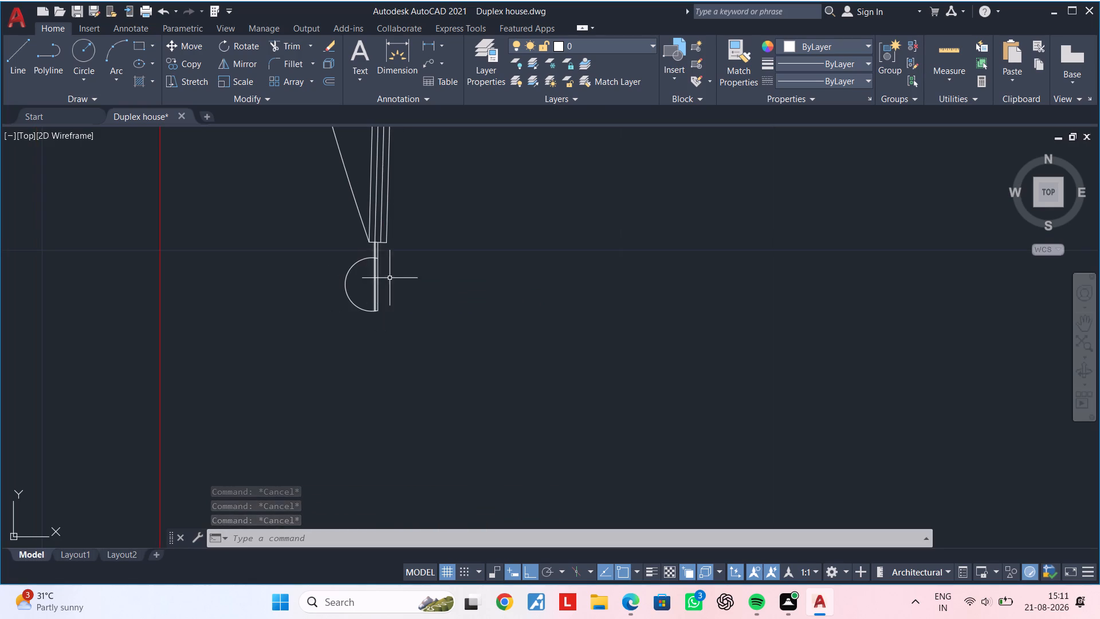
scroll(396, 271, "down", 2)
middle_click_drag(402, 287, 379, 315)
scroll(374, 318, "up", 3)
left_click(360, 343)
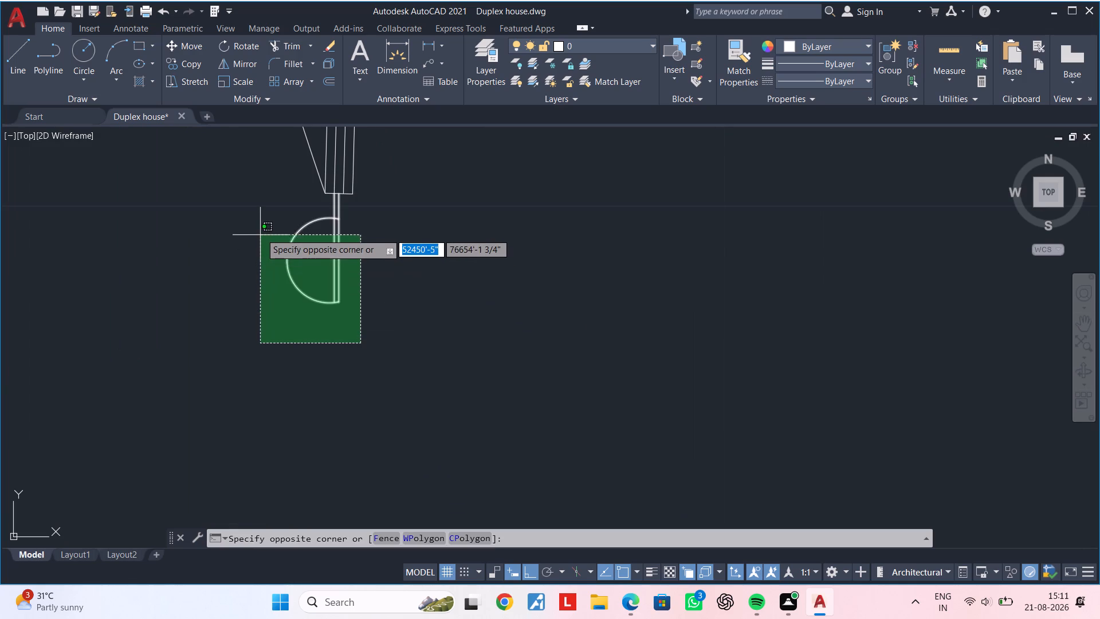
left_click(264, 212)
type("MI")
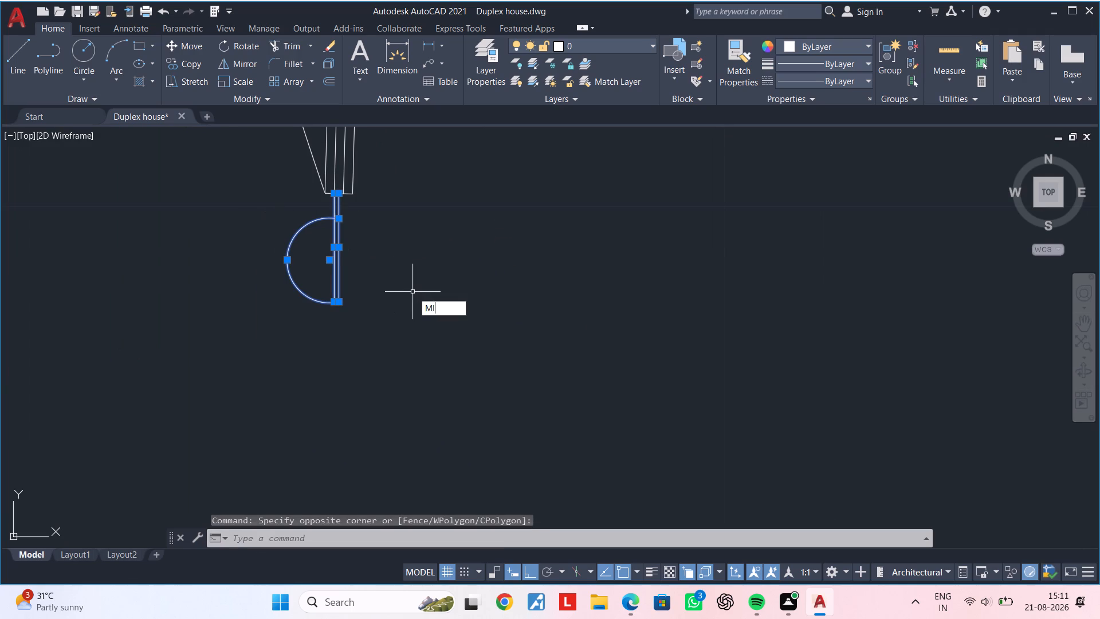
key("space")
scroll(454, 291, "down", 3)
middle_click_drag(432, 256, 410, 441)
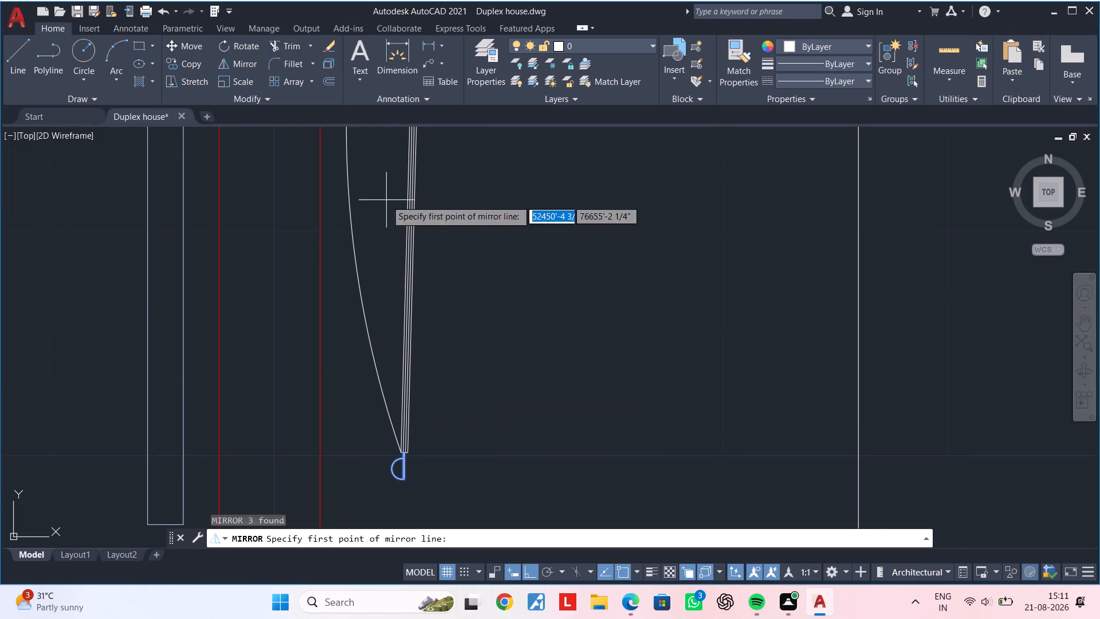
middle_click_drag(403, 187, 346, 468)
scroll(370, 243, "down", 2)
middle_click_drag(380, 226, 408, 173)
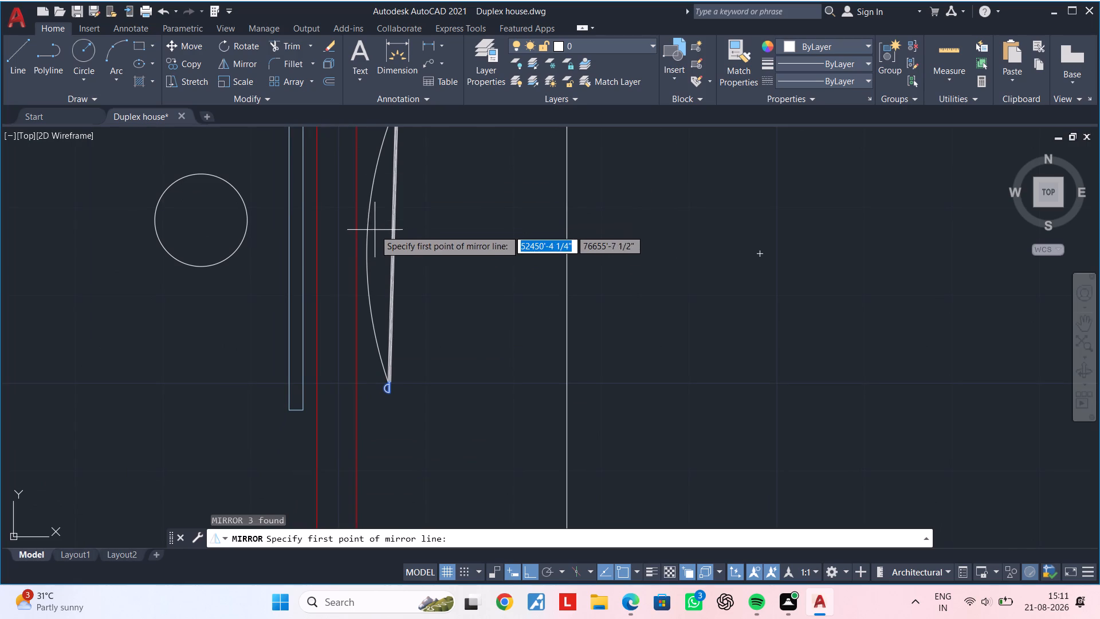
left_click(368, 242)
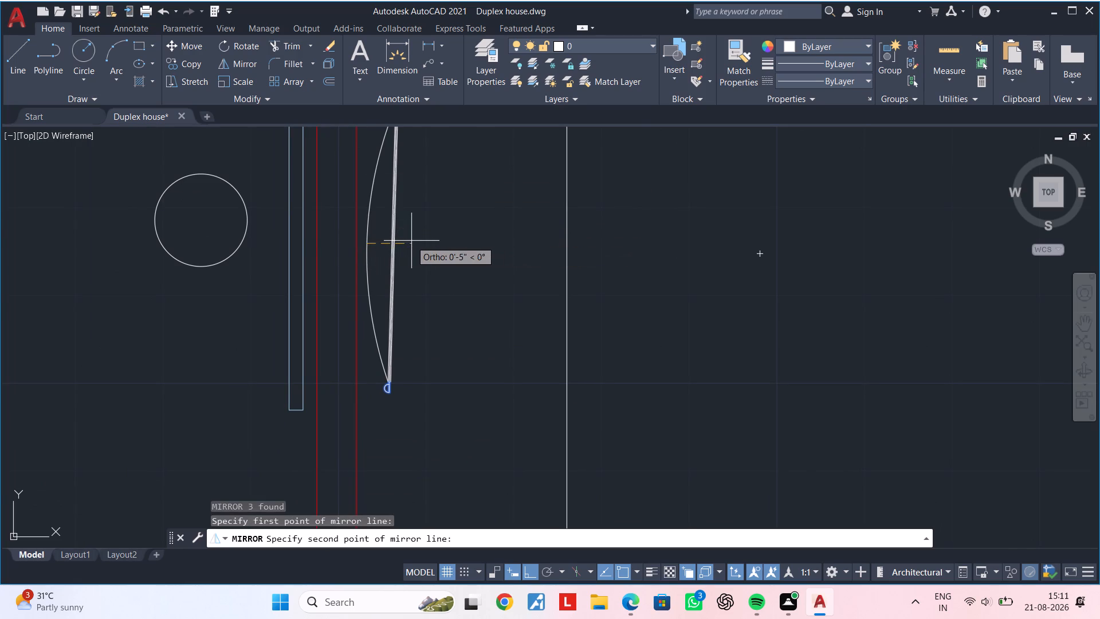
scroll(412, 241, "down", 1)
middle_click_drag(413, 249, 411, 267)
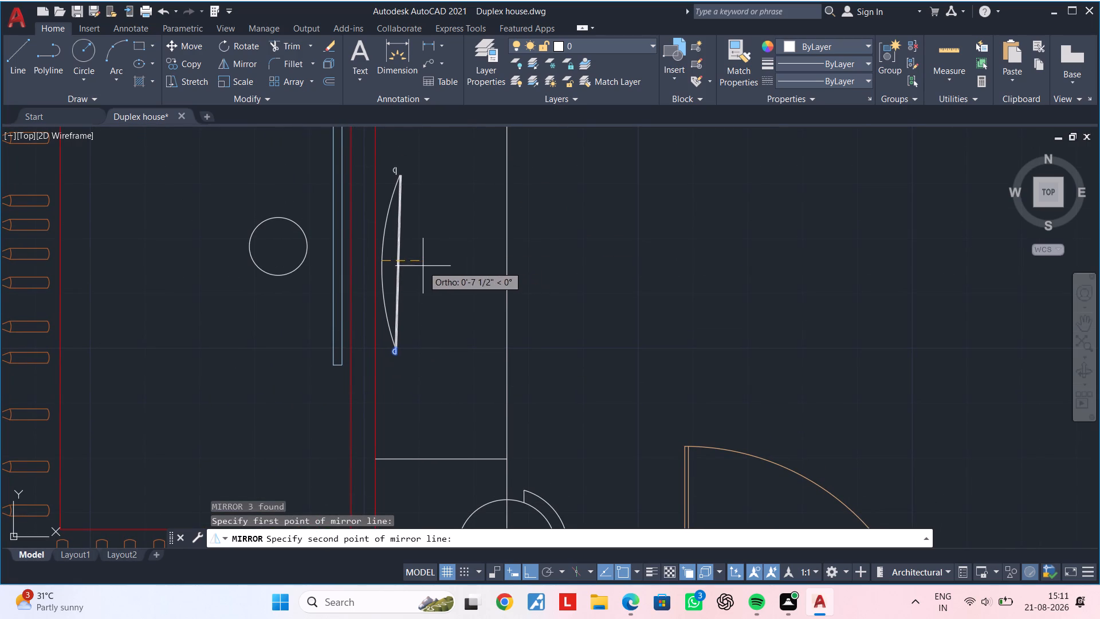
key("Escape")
Mirror the small arc and its two vertical lines to the screen's north end about a horizontal axis at mid-length, keeping the originals.
scroll(399, 474, "up", 1)
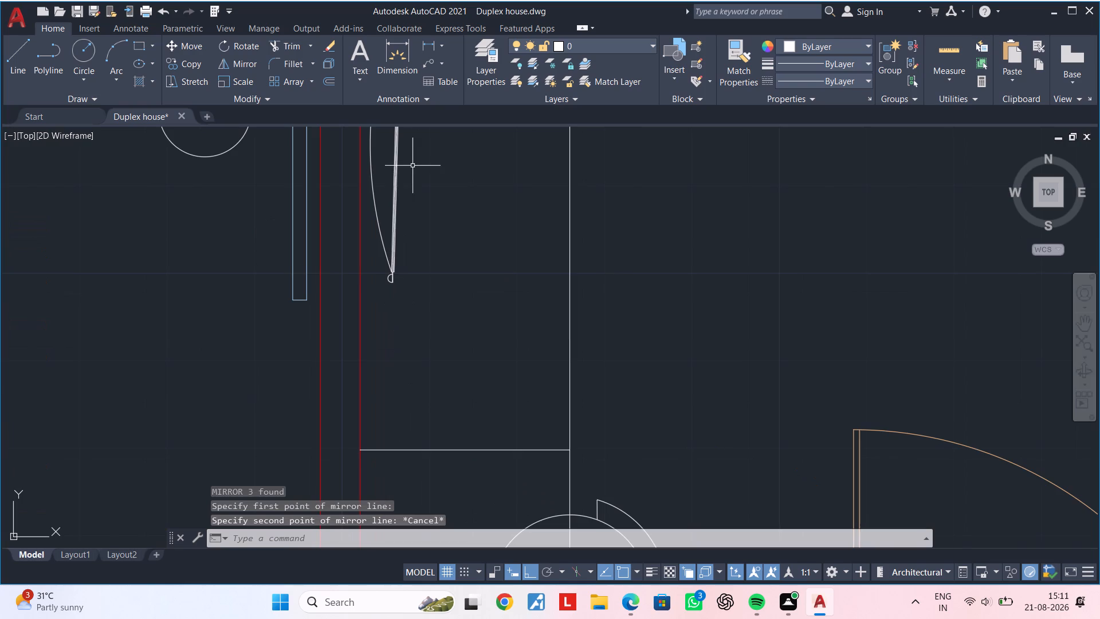
middle_click_drag(399, 218, 470, 196)
scroll(462, 335, "up", 3)
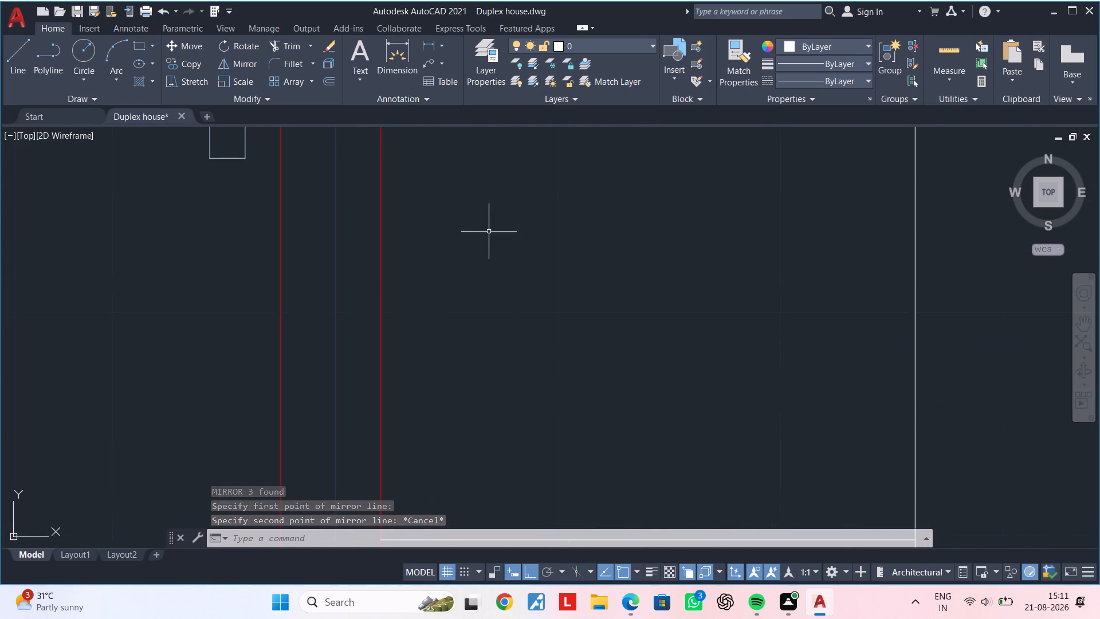
middle_click_drag(489, 241, 470, 538)
scroll(429, 406, "up", 3)
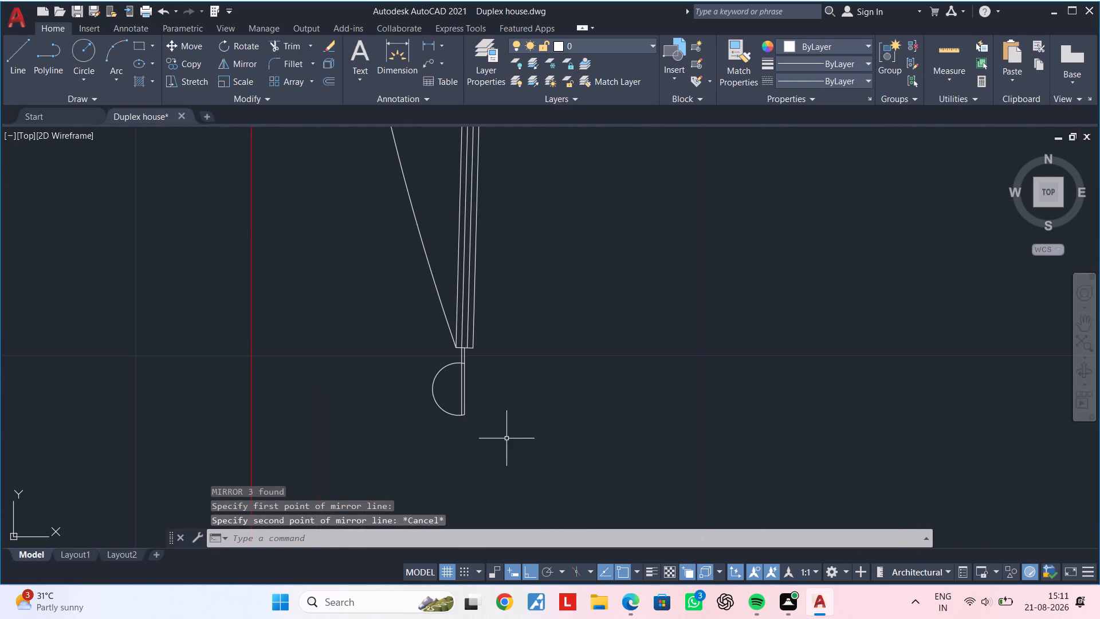
left_click(518, 447)
left_click(365, 362)
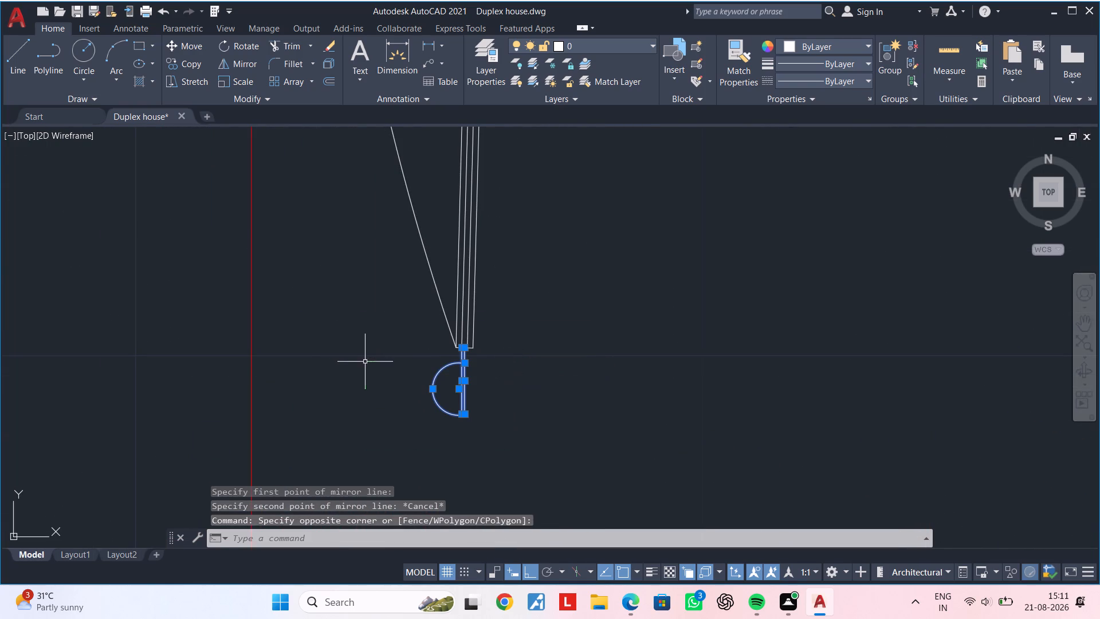
key("m")
key("i")
key("space")
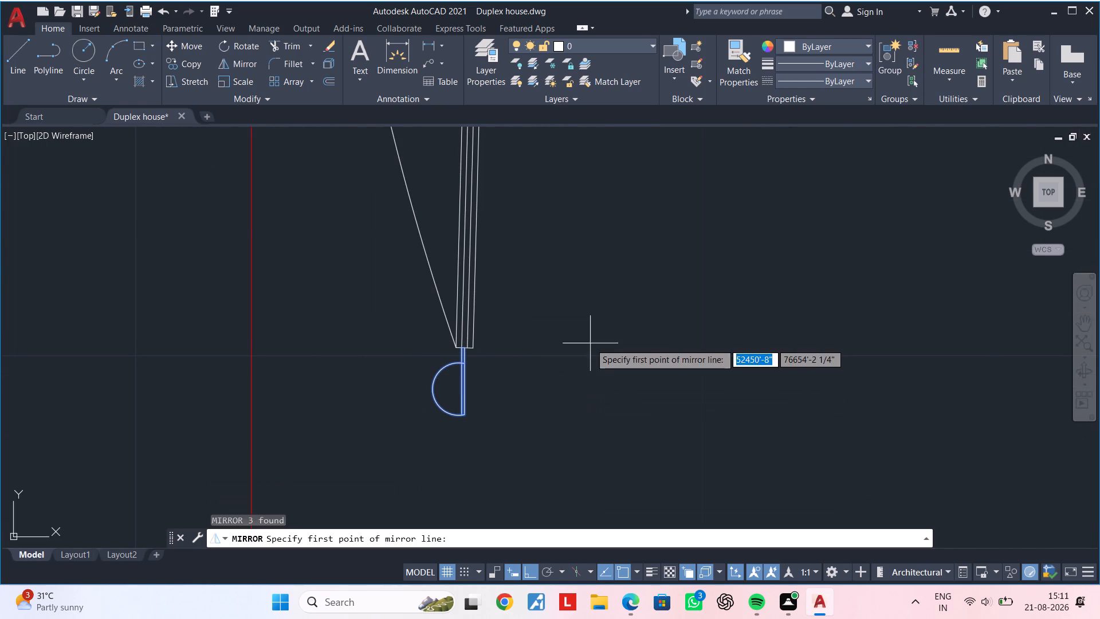
scroll(590, 343, "down", 3)
middle_click_drag(574, 272, 498, 147)
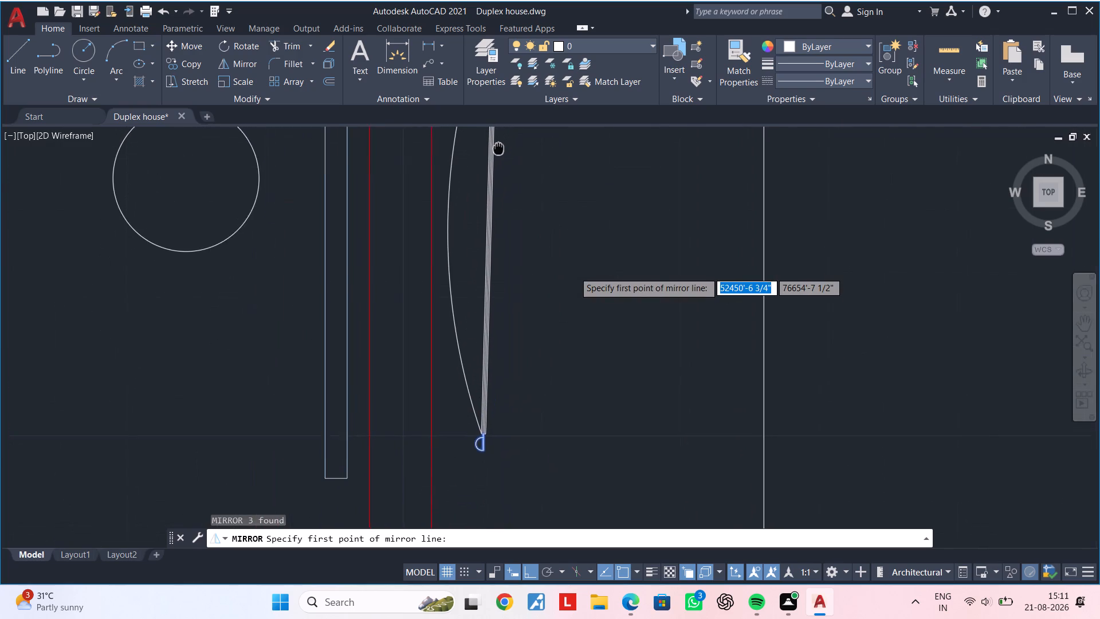
middle_click_drag(498, 147, 496, 169)
left_click(490, 234)
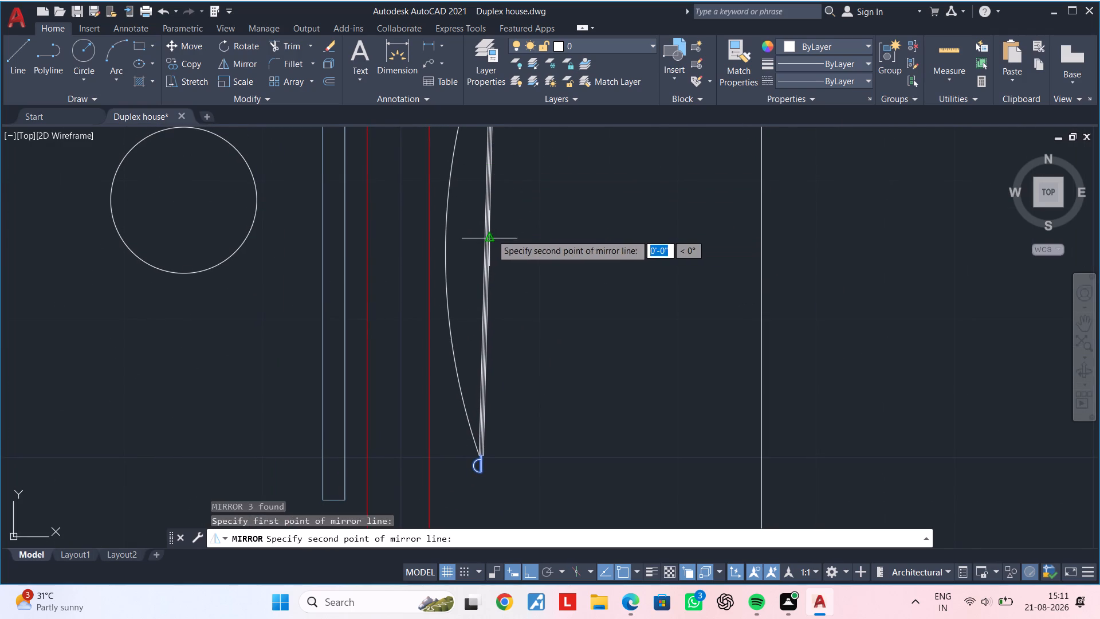
left_click(563, 229)
left_click_drag(590, 276, 563, 229)
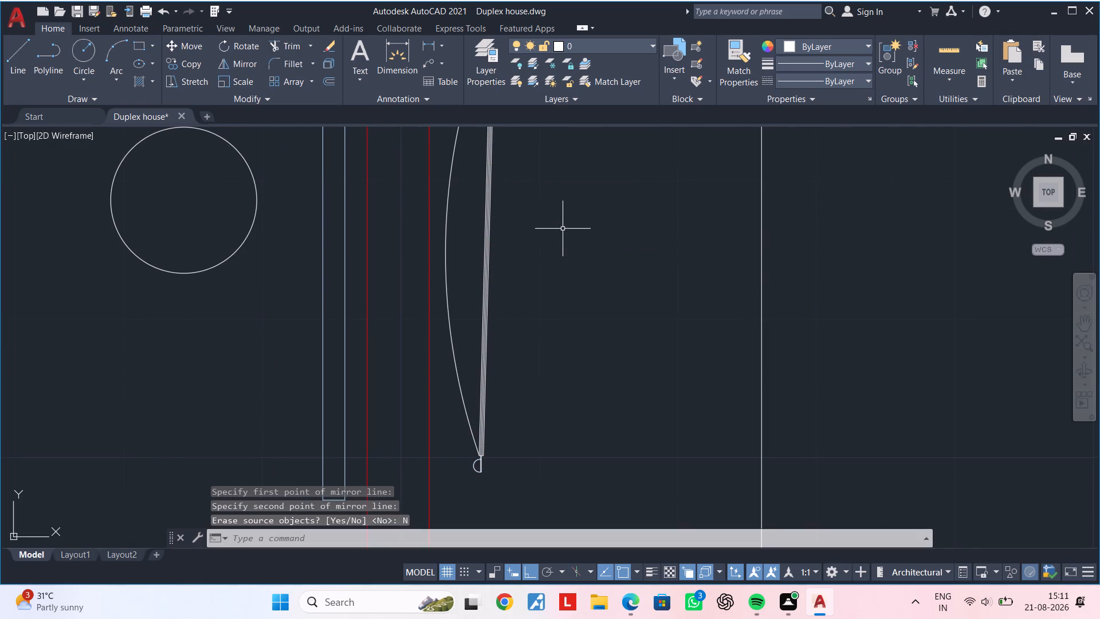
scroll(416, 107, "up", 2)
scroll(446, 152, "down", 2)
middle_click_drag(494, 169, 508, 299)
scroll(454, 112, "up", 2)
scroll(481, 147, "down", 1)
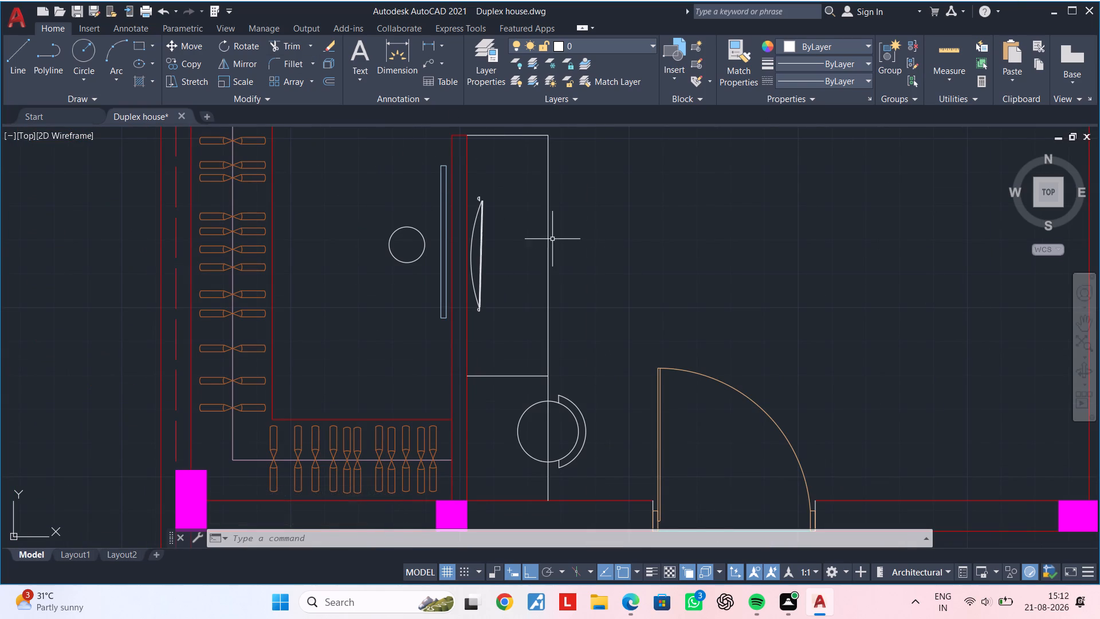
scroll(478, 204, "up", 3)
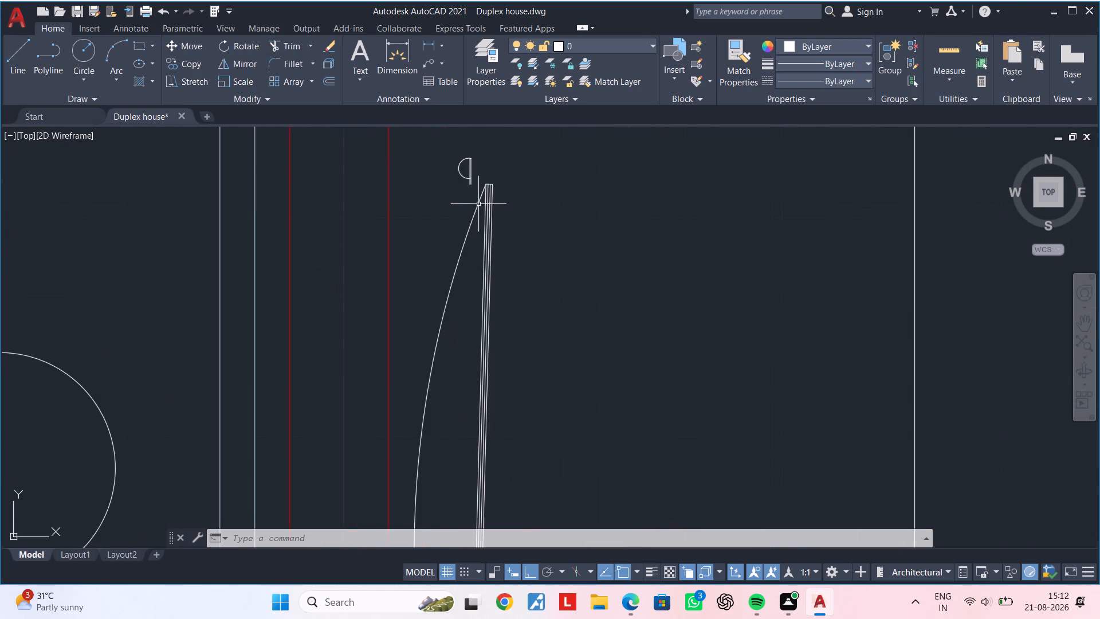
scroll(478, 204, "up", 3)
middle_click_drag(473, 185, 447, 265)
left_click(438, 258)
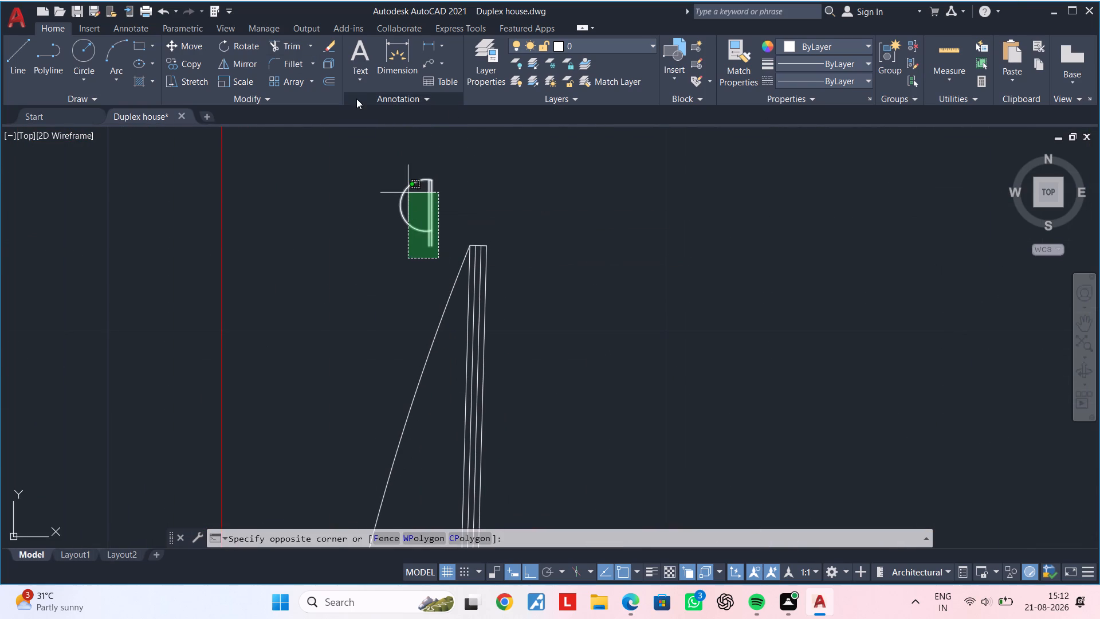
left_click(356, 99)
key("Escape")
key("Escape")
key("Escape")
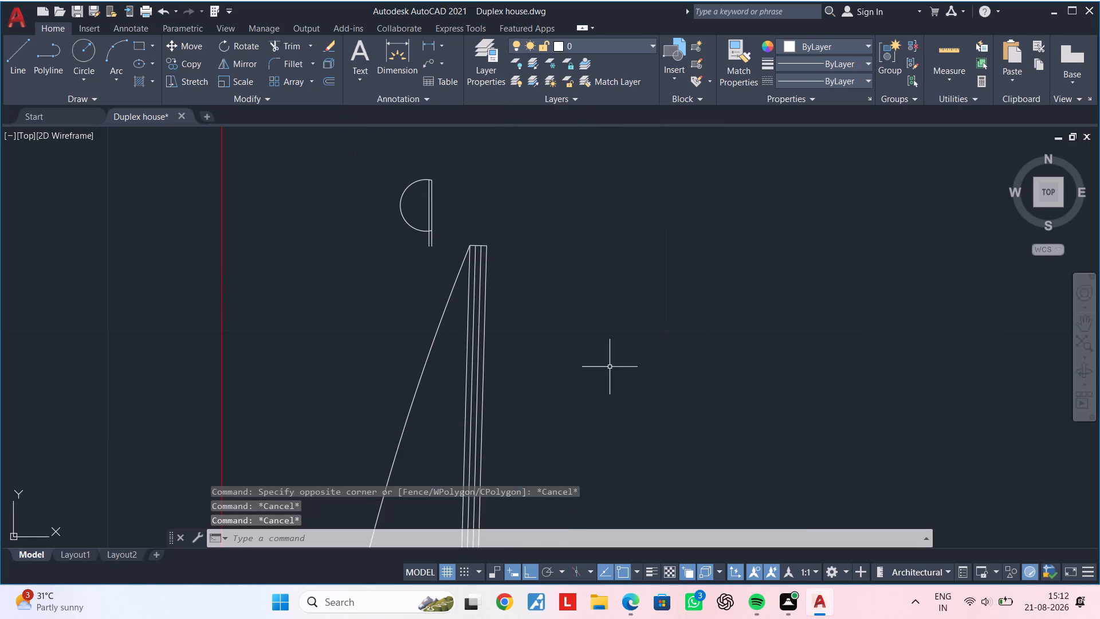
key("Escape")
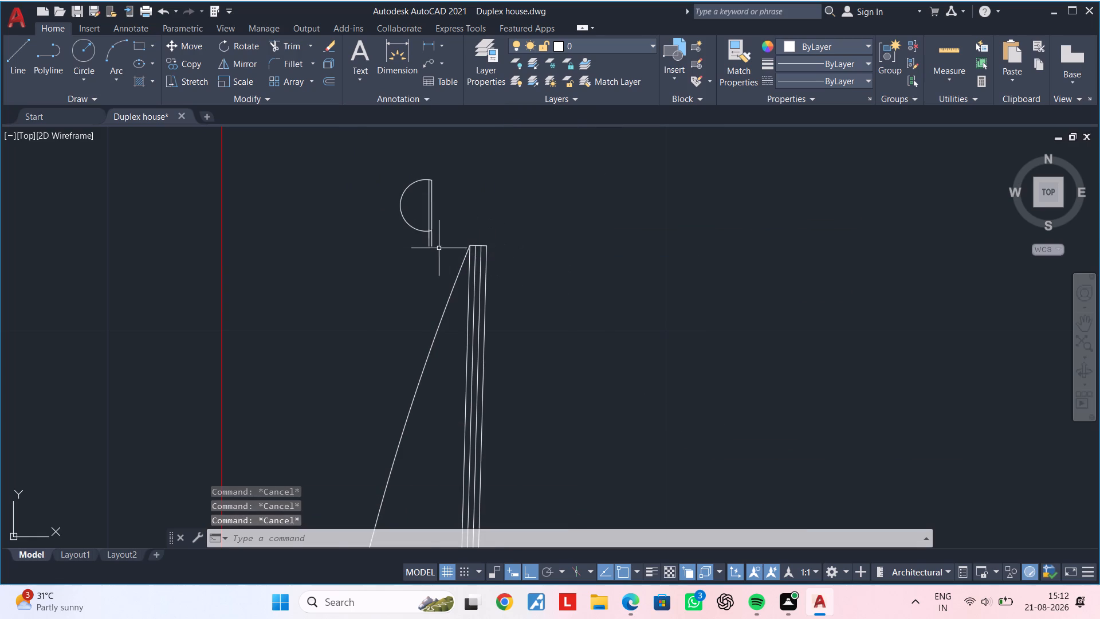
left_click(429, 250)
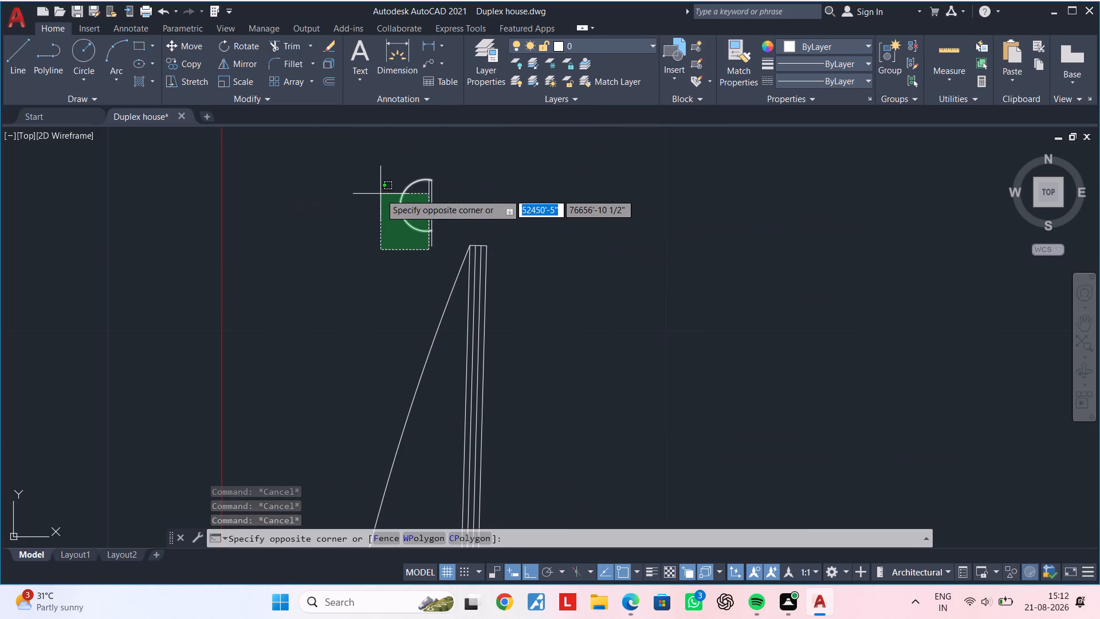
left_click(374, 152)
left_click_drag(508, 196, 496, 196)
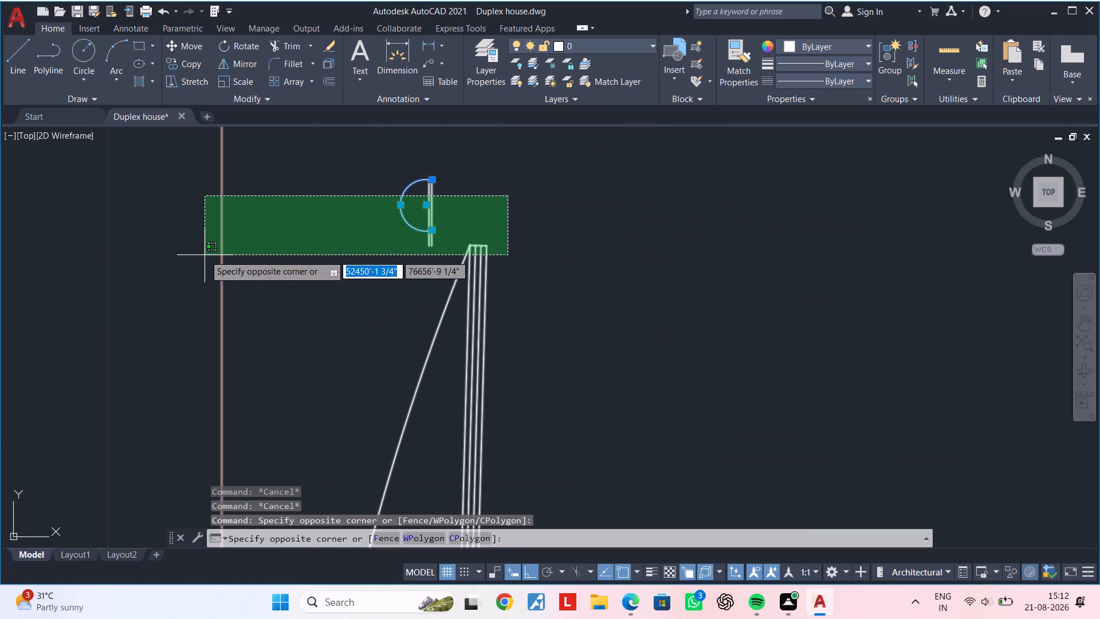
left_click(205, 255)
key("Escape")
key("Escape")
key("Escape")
Move the mirrored arc and its two vertical lines east onto the short top edge of the slanted screen lines.
left_click_drag(453, 153, 442, 193)
left_click(327, 252)
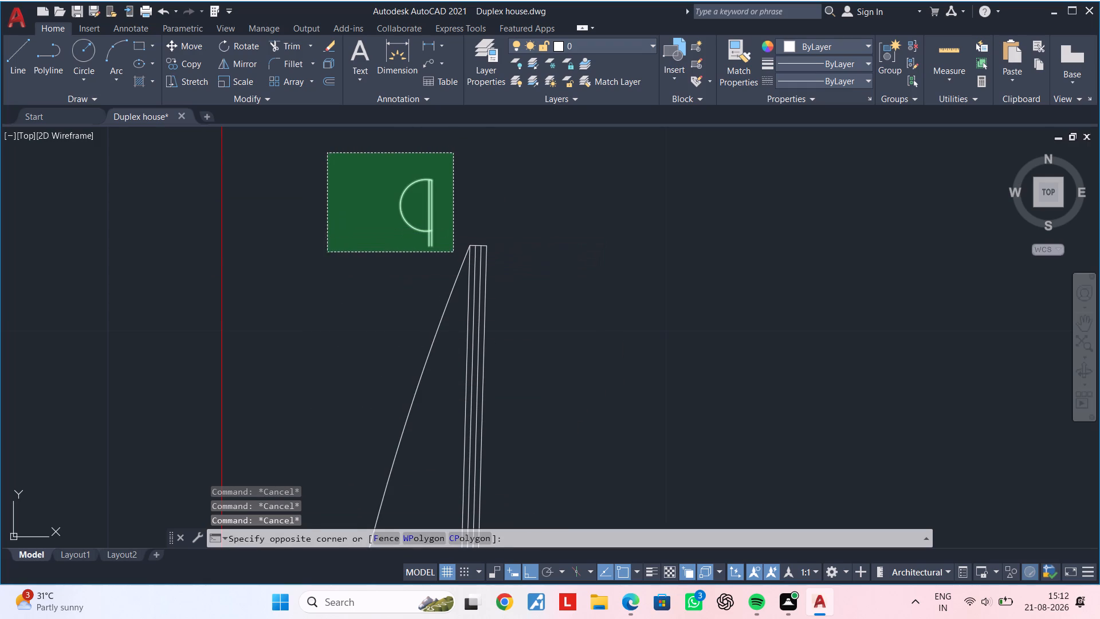
type("M")
key("space")
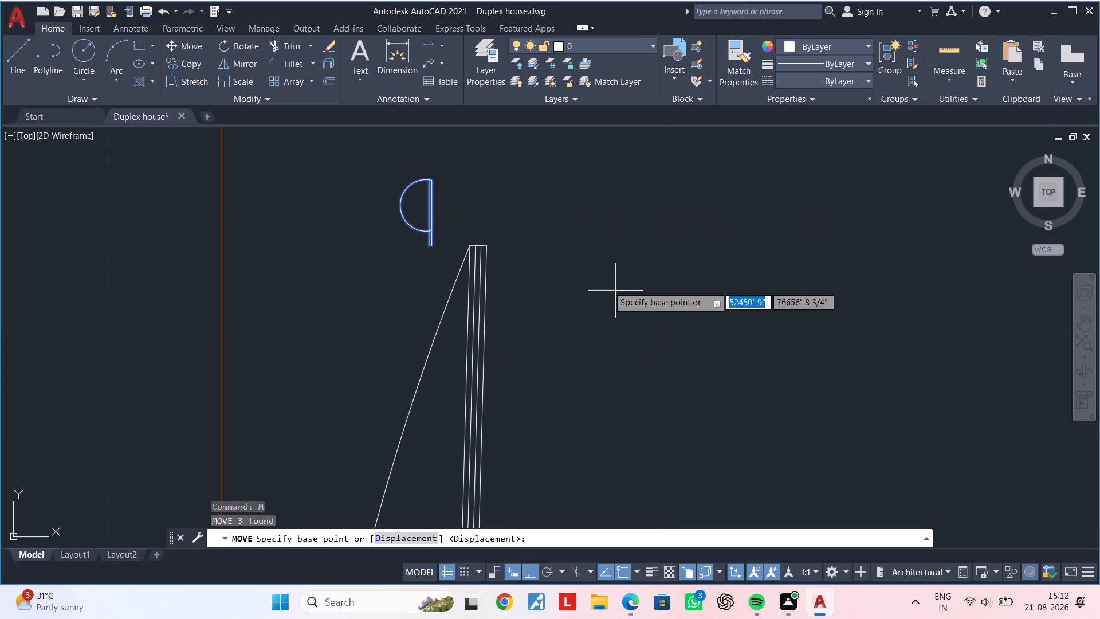
left_click(430, 248)
scroll(480, 244, "up", 4)
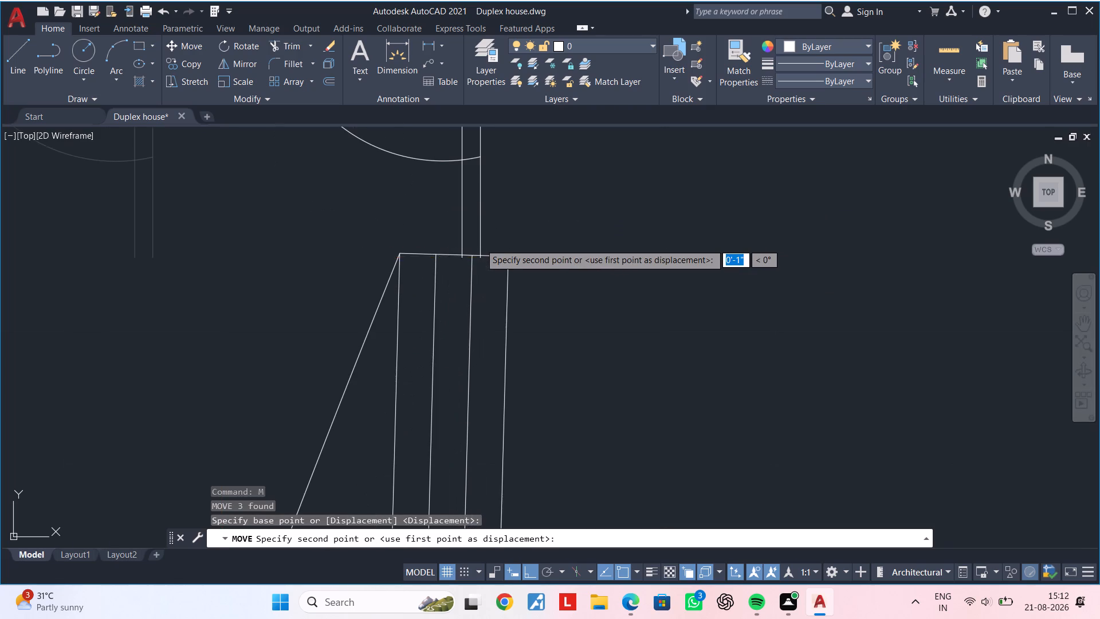
left_click(451, 254)
scroll(488, 254, "down", 5)
key("Escape")
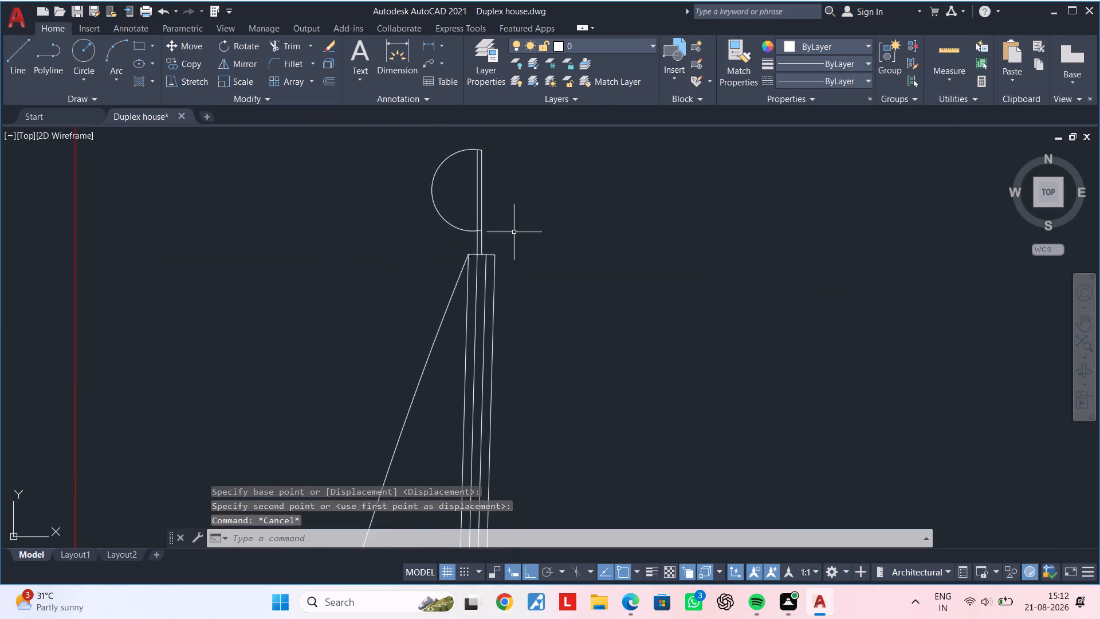
Stretch the large back arc's midpoint east toward the slanted lines to make the curve flatter.
scroll(518, 226, "down", 5)
middle_click_drag(561, 260, 530, 217)
key("Escape")
middle_click_drag(564, 279, 562, 239)
key("Escape")
key("Escape")
key("Escape")
key("Escape")
middle_click_drag(517, 268, 533, 247)
scroll(516, 234, "up", 2)
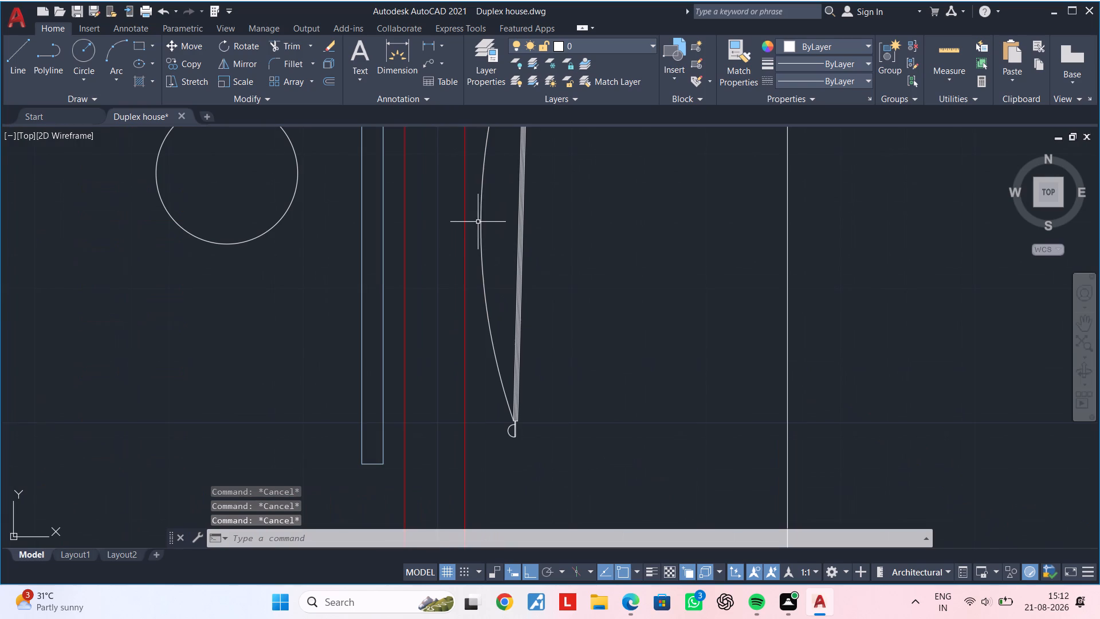
left_click(481, 216)
left_click(482, 211)
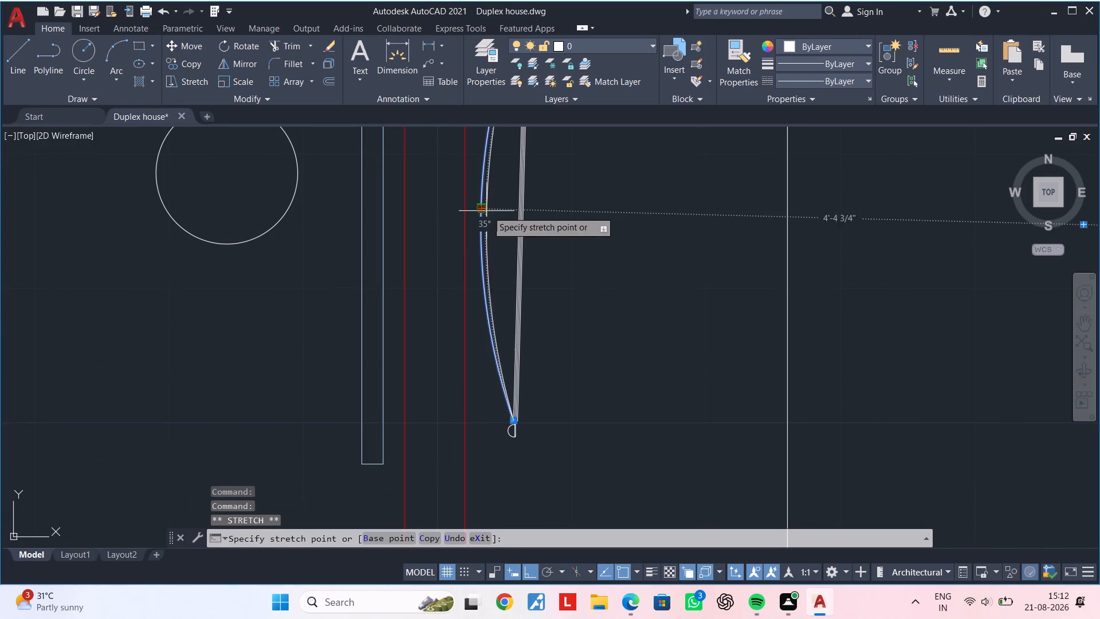
left_click(497, 211)
key("Escape")
Move the whole curved-back screen object about 1 1/2" west, closer to the red wall.
scroll(552, 230, "down", 3)
middle_click_drag(589, 238, 531, 257)
key("Escape")
key("Escape")
left_click(513, 185)
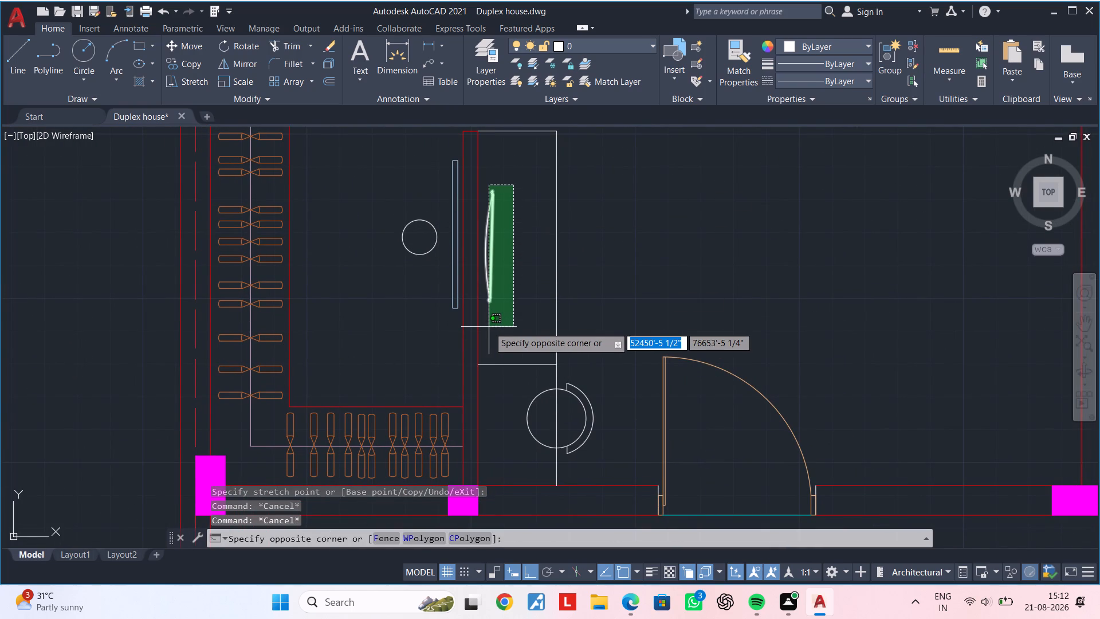
left_click(487, 327)
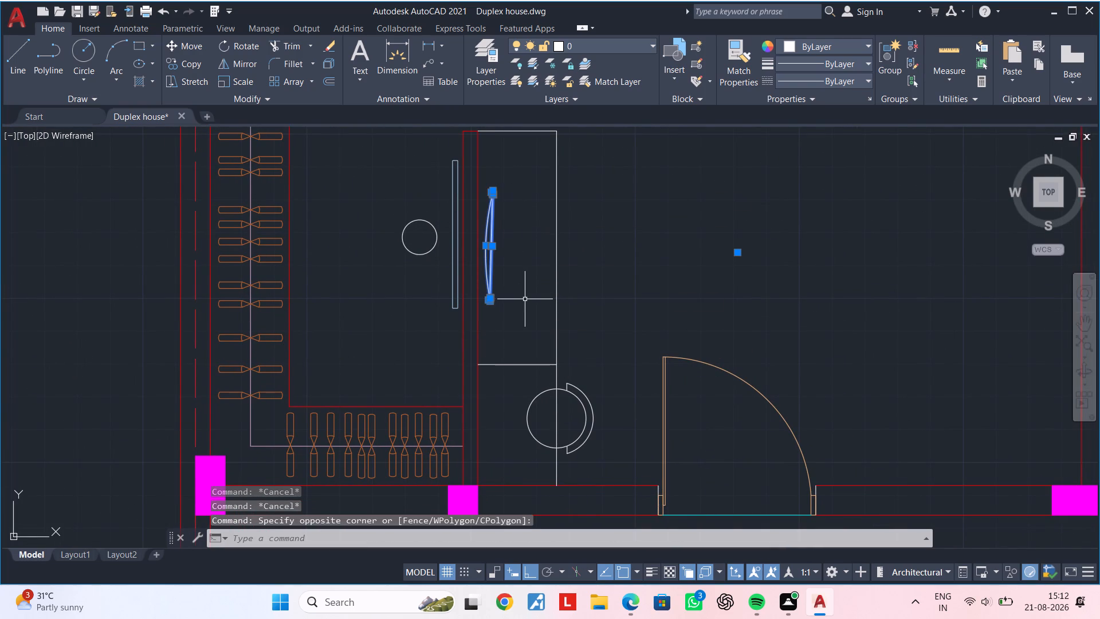
type("M")
key("space")
left_click(521, 222)
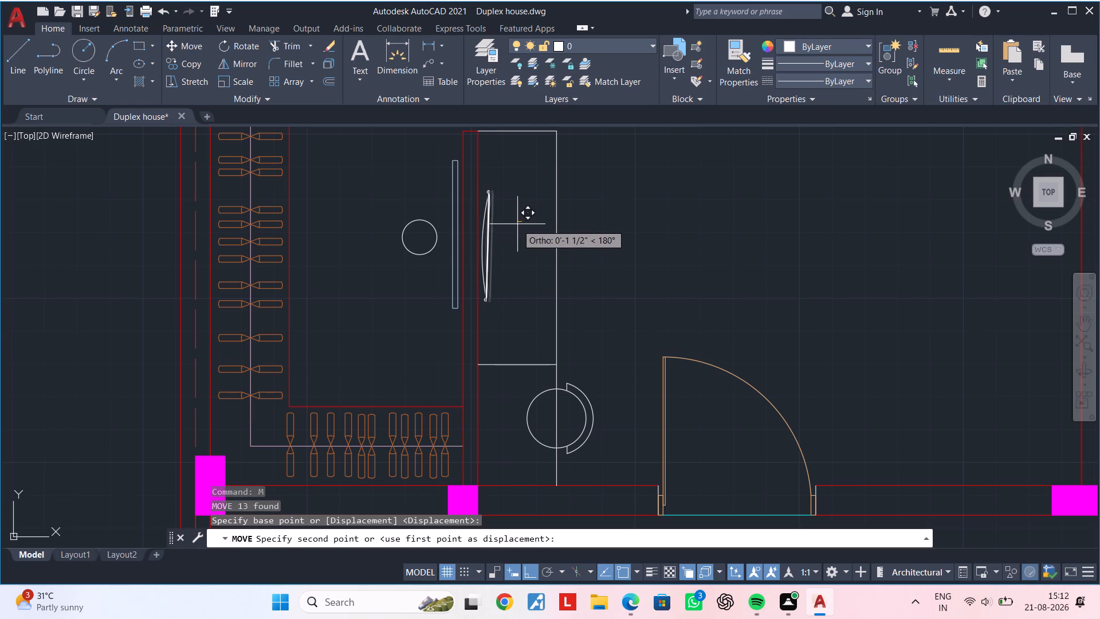
left_click(517, 224)
scroll(475, 262, "up", 2)
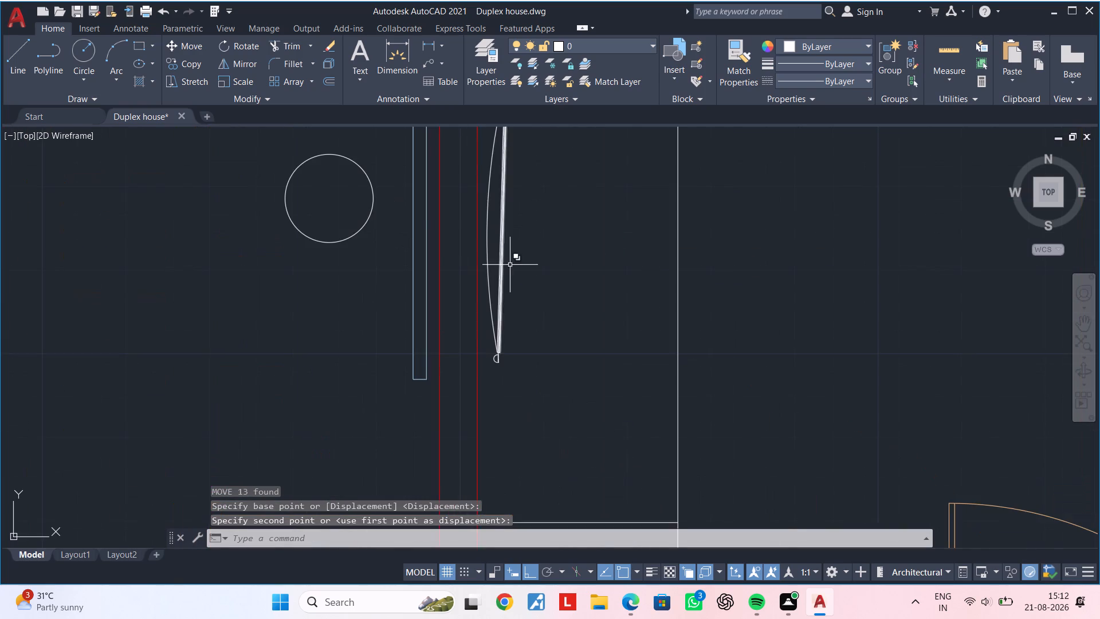
Change the colour of the curved-back screen's slanted lines, end lines and large back arc to green.
scroll(518, 268, "down", 2)
middle_click_drag(533, 263, 438, 285)
key("Escape")
key("Escape")
scroll(425, 329, "up", 3)
scroll(463, 277, "down", 1)
middle_click_drag(465, 284, 467, 293)
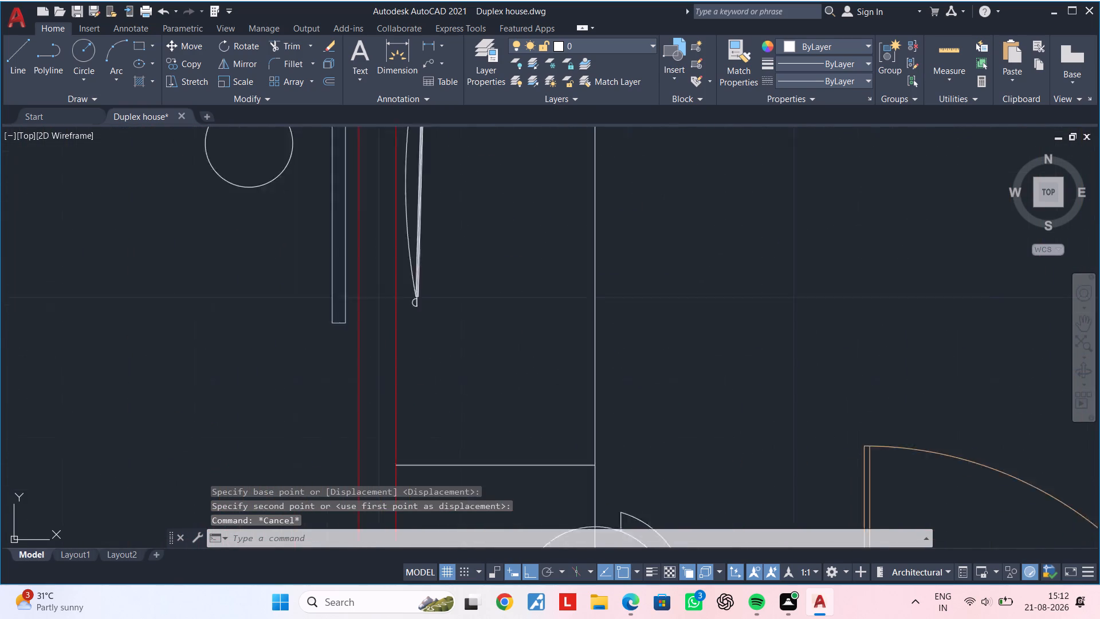
middle_click_drag(467, 293, 514, 412)
scroll(501, 300, "down", 1)
left_click(477, 201)
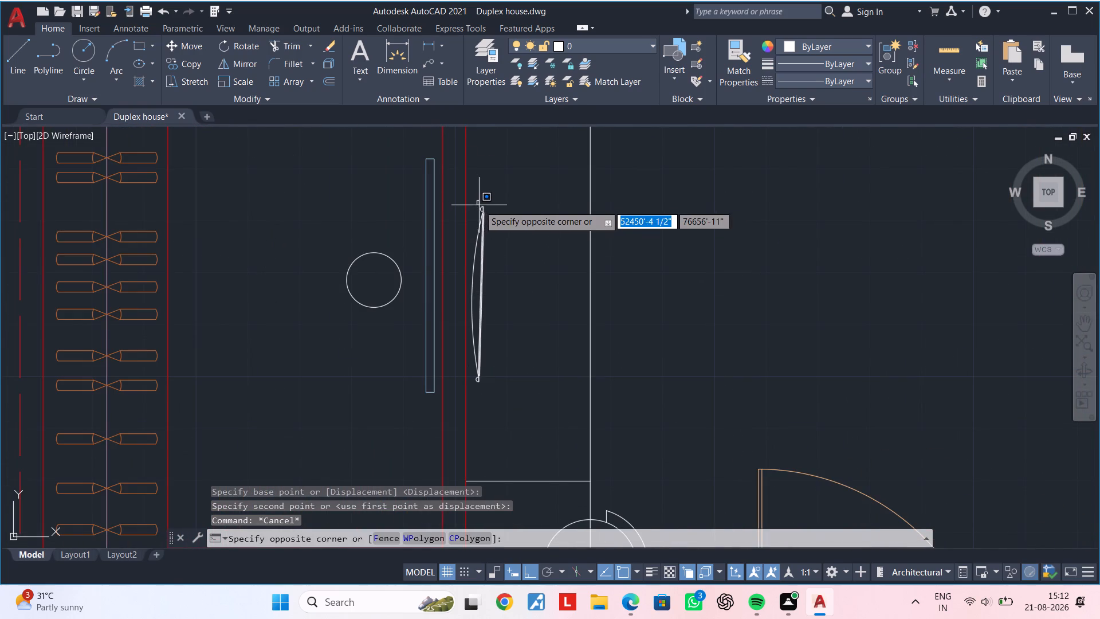
scroll(488, 304, "up", 1)
scroll(488, 320, "down", 1)
middle_click_drag(488, 320, 524, 160)
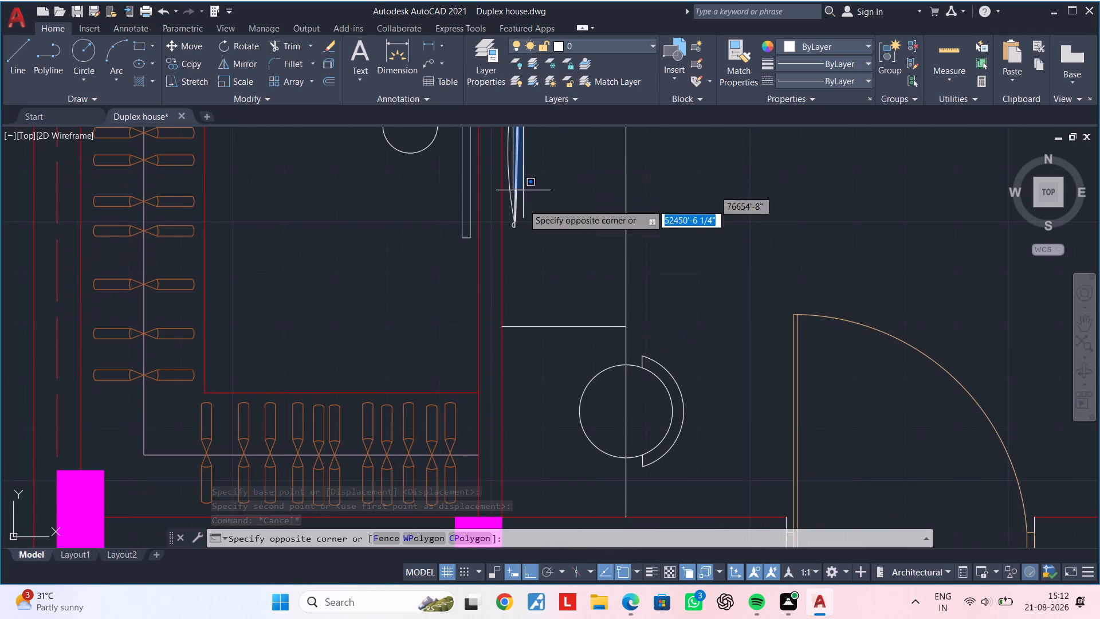
left_click(527, 243)
middle_click_drag(537, 202, 539, 291)
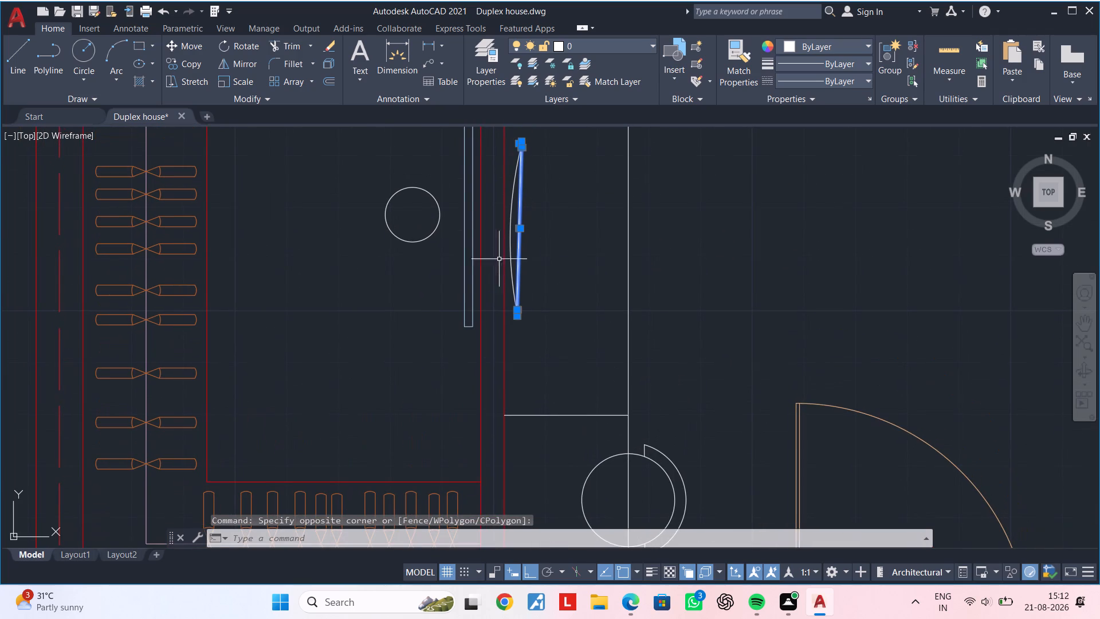
left_click(510, 221)
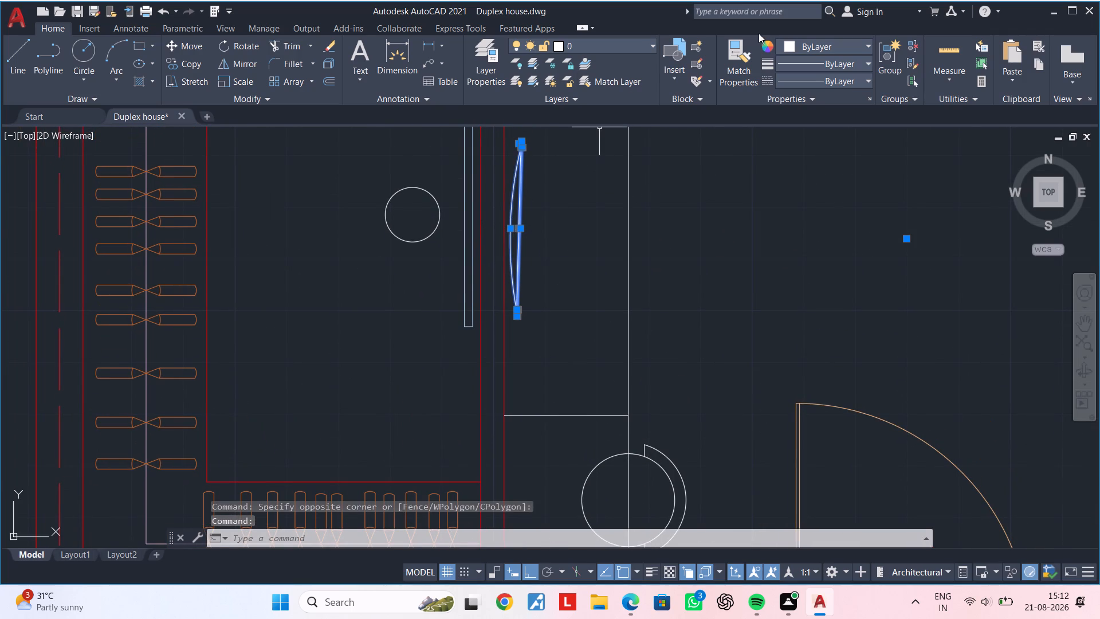
left_click(796, 44)
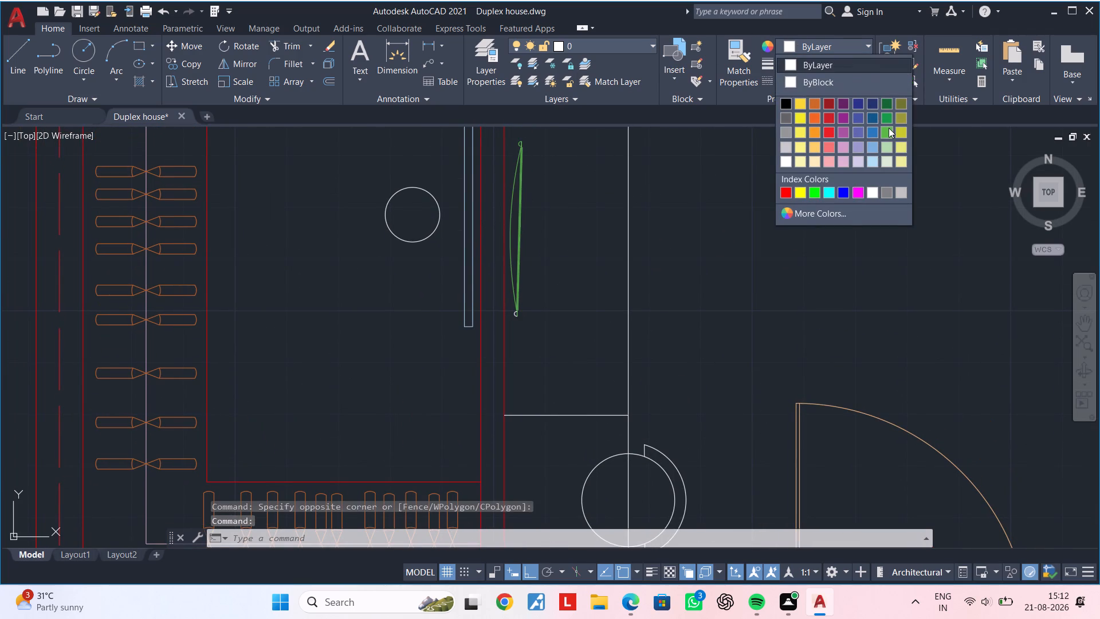
left_click(889, 128)
key("Escape")
key("Escape")
Change the colour of the small arc at the screen's south end to the same green.
scroll(518, 315, "up", 3)
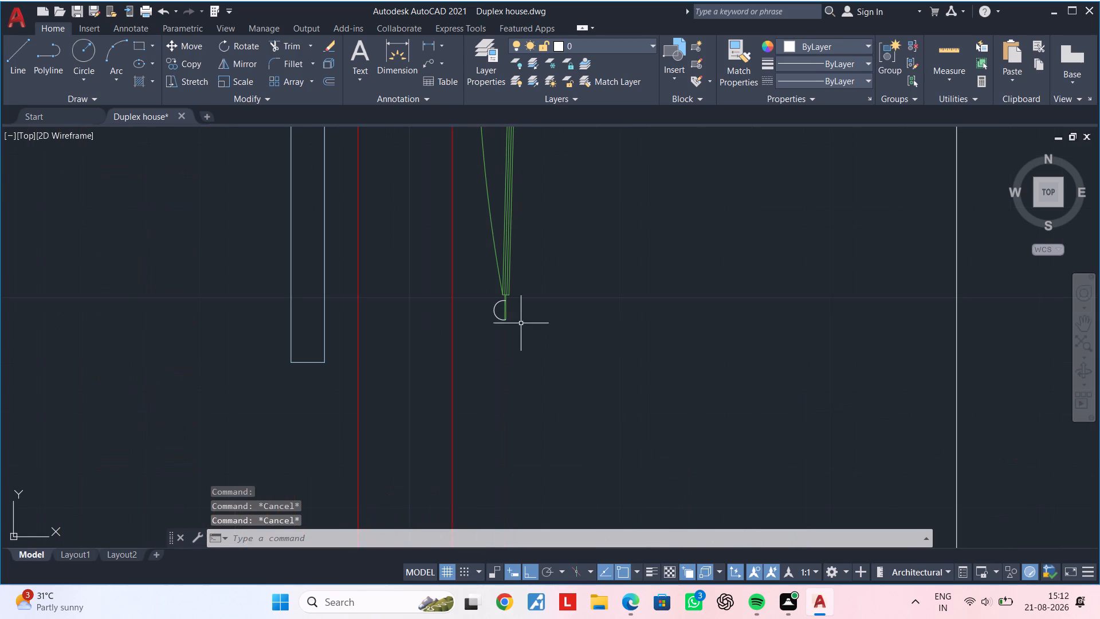
left_click(521, 328)
left_click(487, 298)
left_click(854, 47)
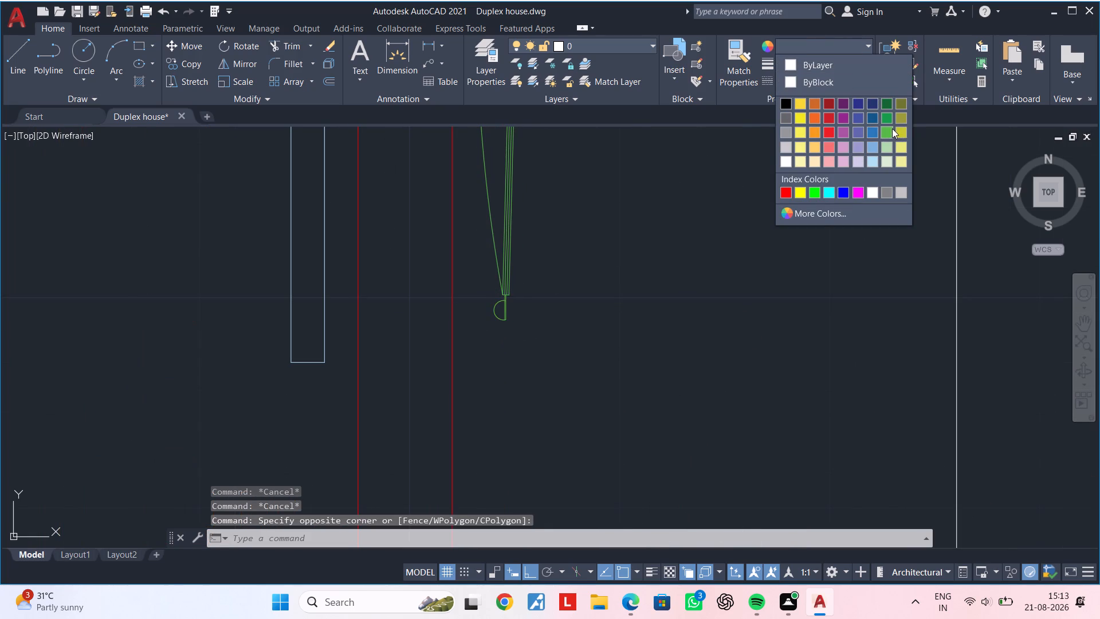
left_click(891, 128)
key("Escape")
key("Escape")
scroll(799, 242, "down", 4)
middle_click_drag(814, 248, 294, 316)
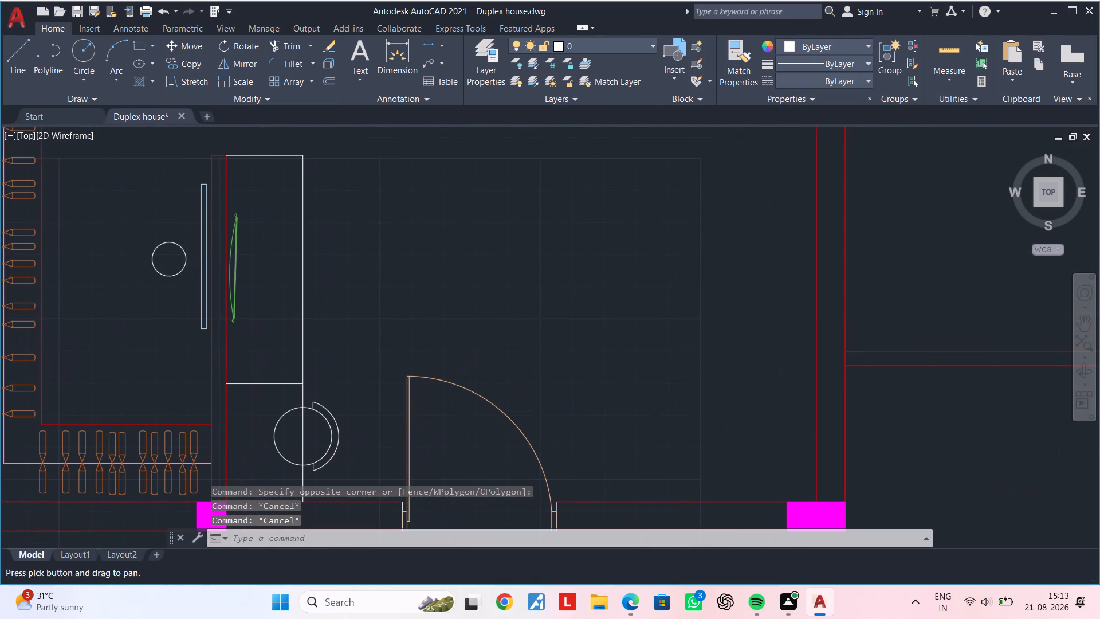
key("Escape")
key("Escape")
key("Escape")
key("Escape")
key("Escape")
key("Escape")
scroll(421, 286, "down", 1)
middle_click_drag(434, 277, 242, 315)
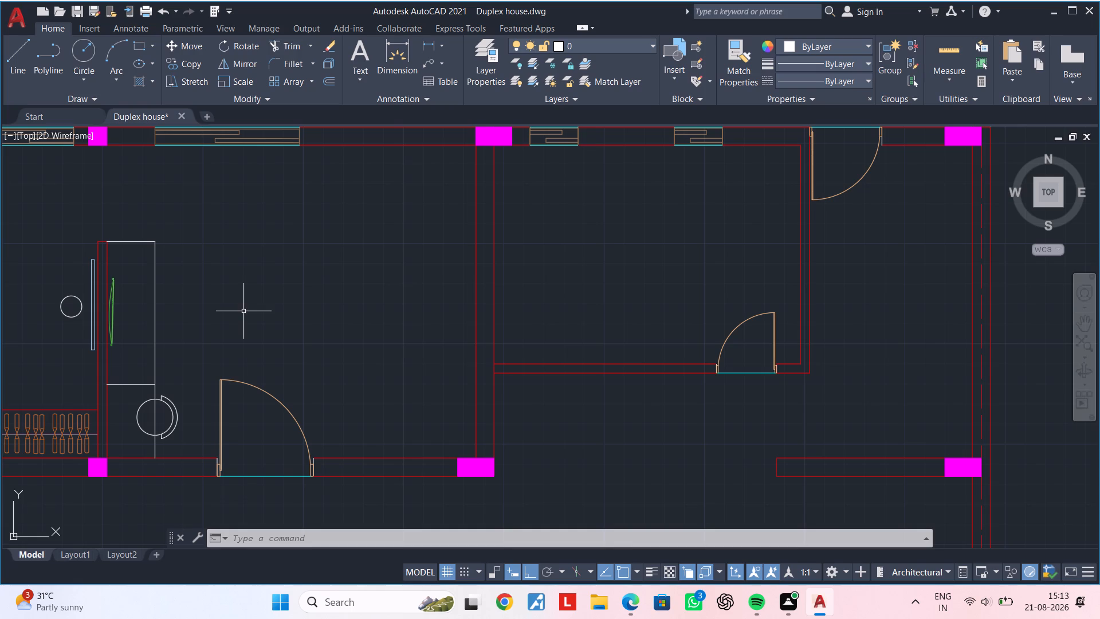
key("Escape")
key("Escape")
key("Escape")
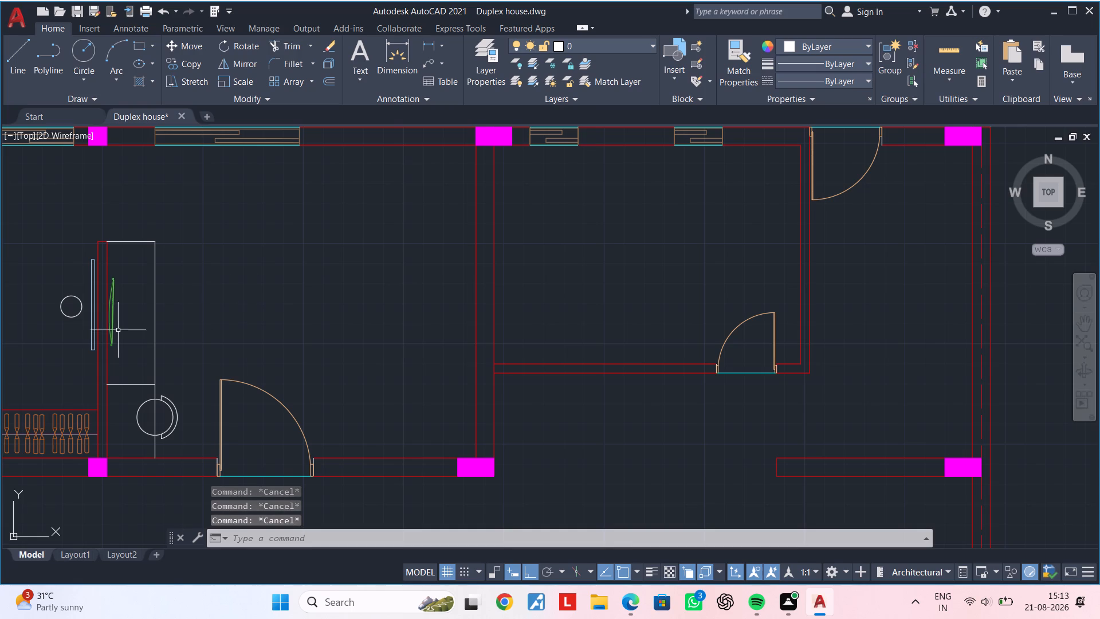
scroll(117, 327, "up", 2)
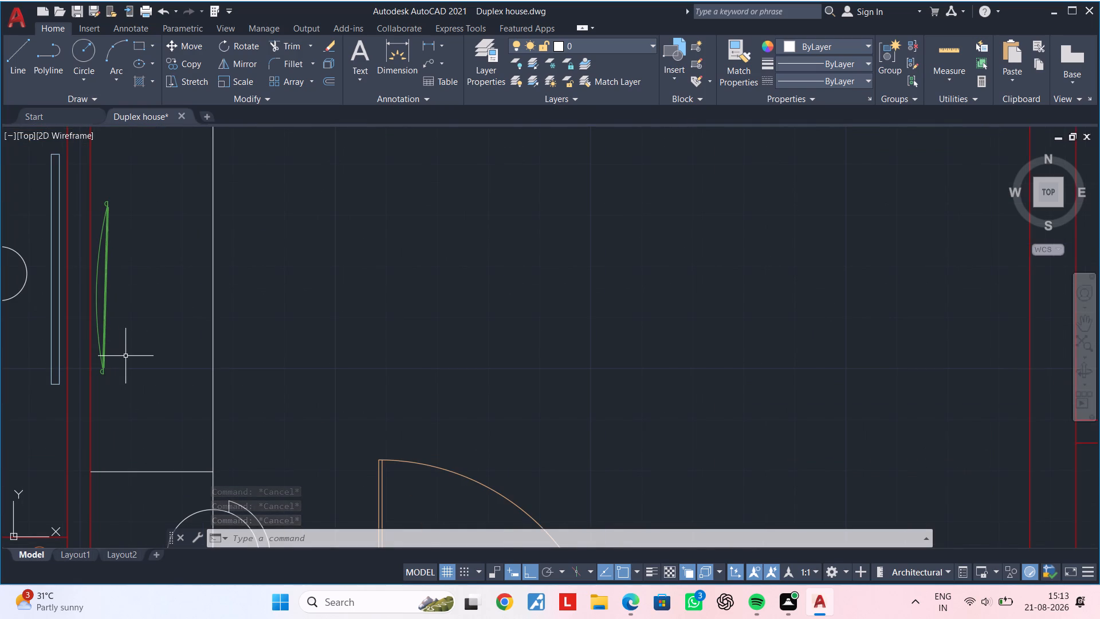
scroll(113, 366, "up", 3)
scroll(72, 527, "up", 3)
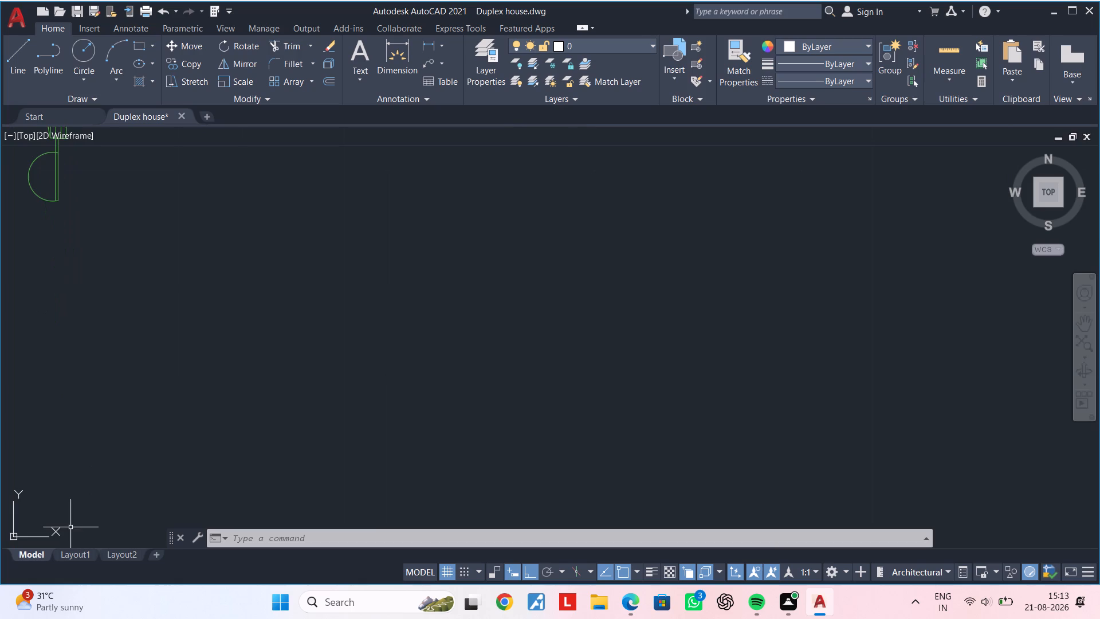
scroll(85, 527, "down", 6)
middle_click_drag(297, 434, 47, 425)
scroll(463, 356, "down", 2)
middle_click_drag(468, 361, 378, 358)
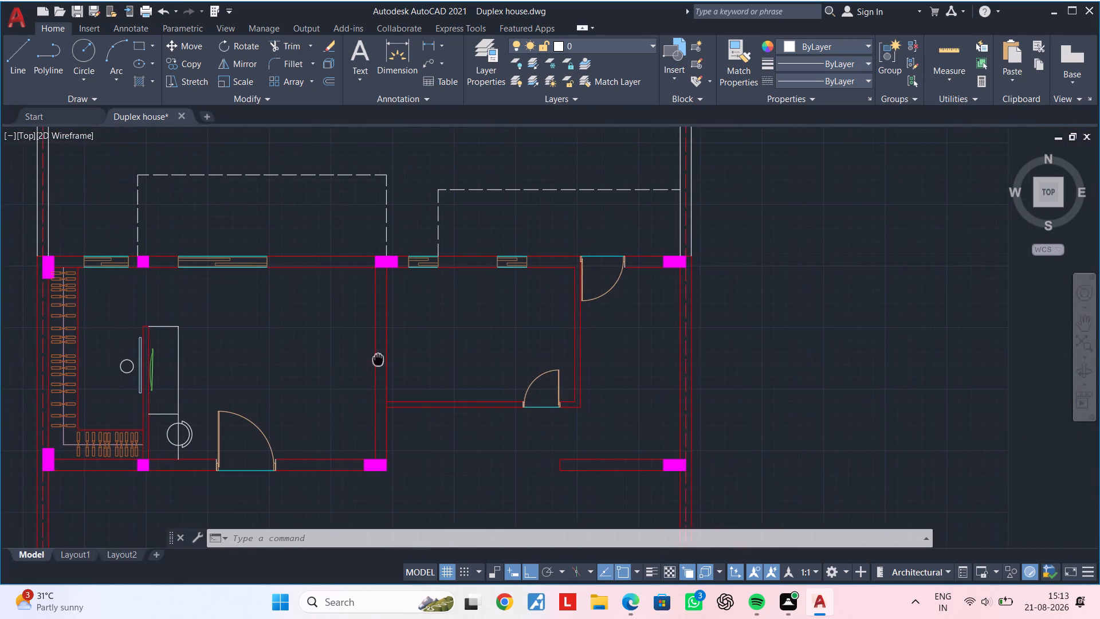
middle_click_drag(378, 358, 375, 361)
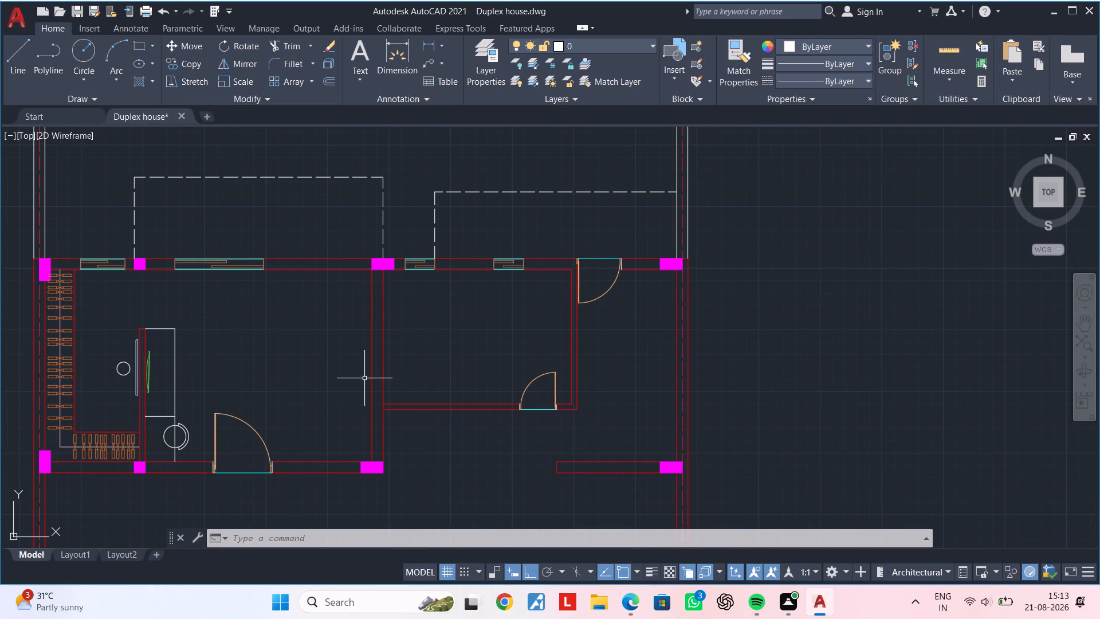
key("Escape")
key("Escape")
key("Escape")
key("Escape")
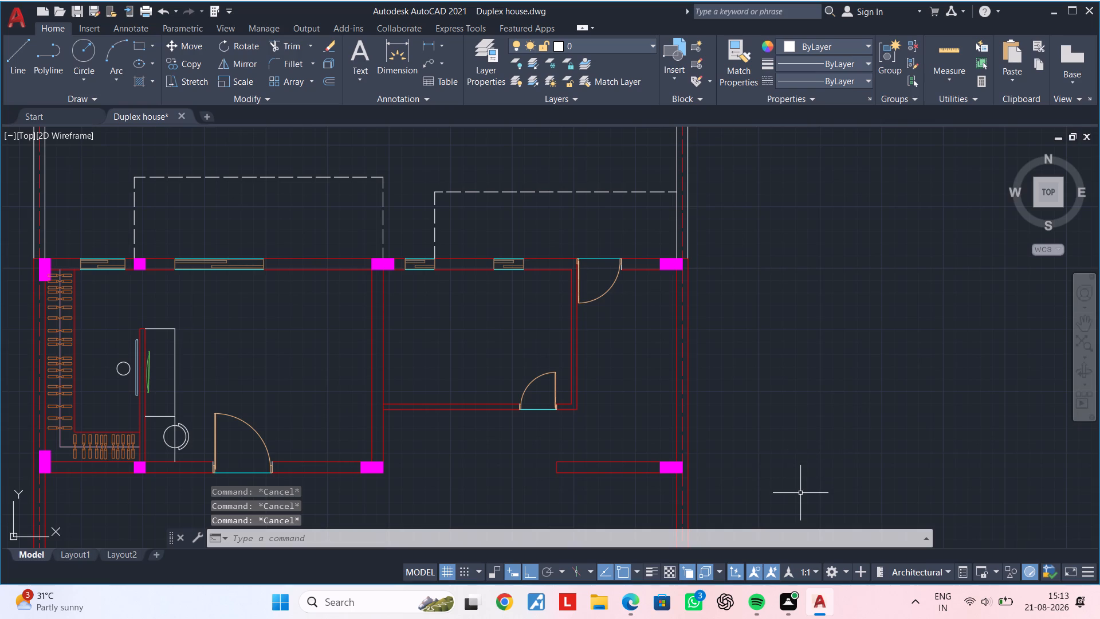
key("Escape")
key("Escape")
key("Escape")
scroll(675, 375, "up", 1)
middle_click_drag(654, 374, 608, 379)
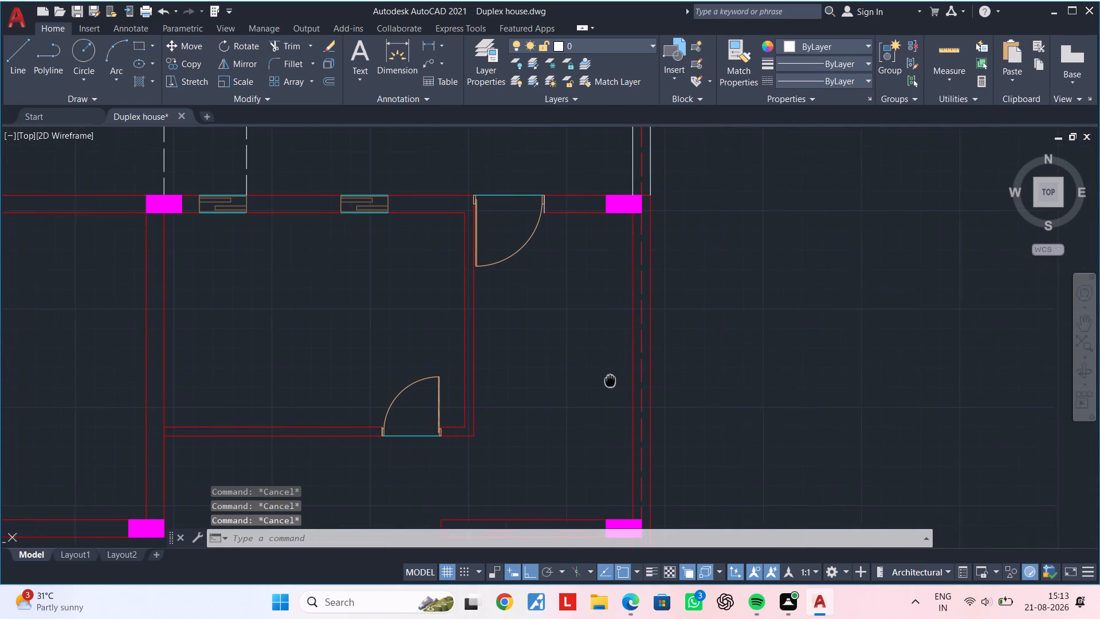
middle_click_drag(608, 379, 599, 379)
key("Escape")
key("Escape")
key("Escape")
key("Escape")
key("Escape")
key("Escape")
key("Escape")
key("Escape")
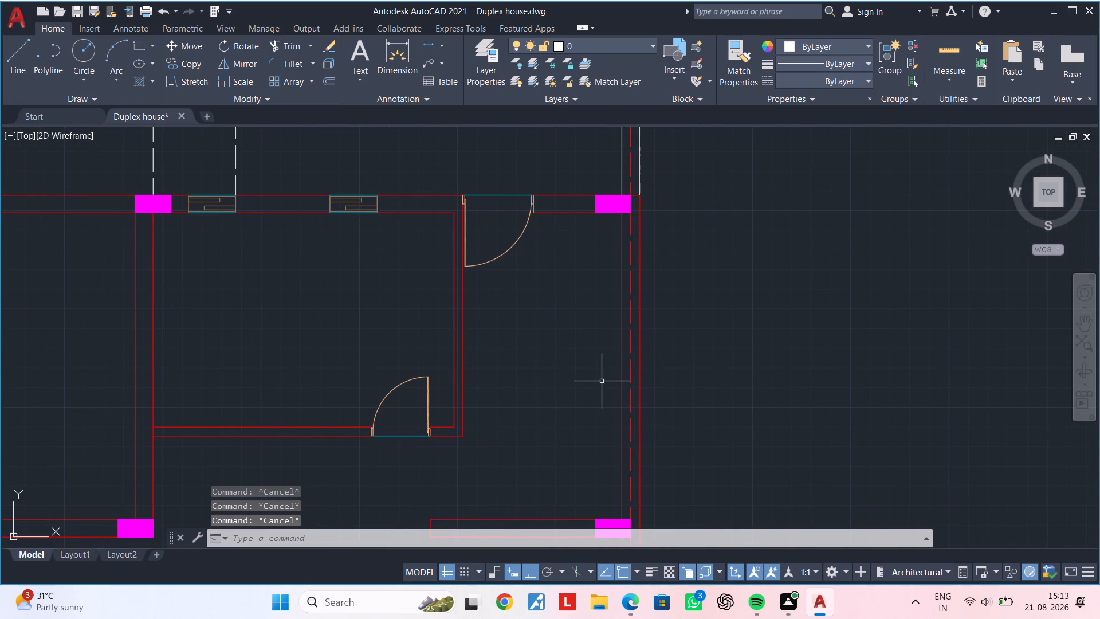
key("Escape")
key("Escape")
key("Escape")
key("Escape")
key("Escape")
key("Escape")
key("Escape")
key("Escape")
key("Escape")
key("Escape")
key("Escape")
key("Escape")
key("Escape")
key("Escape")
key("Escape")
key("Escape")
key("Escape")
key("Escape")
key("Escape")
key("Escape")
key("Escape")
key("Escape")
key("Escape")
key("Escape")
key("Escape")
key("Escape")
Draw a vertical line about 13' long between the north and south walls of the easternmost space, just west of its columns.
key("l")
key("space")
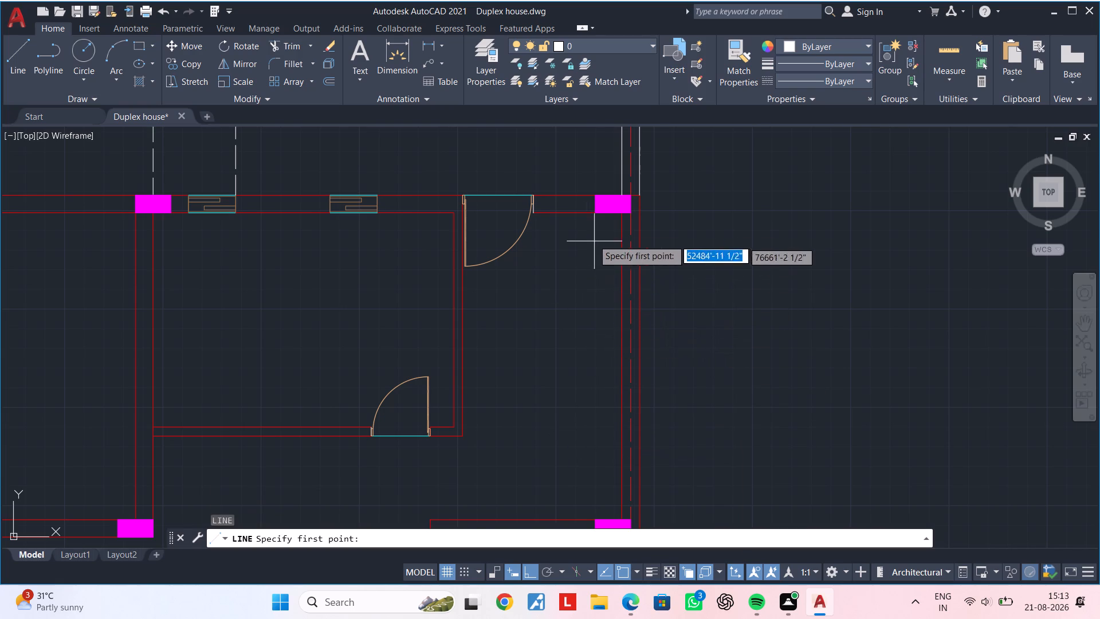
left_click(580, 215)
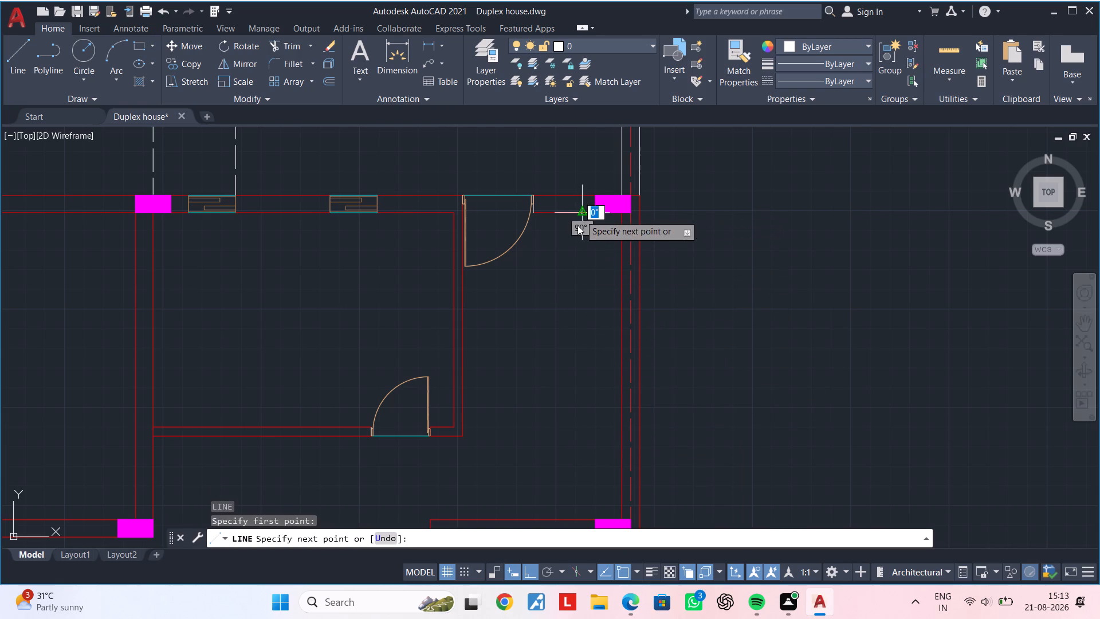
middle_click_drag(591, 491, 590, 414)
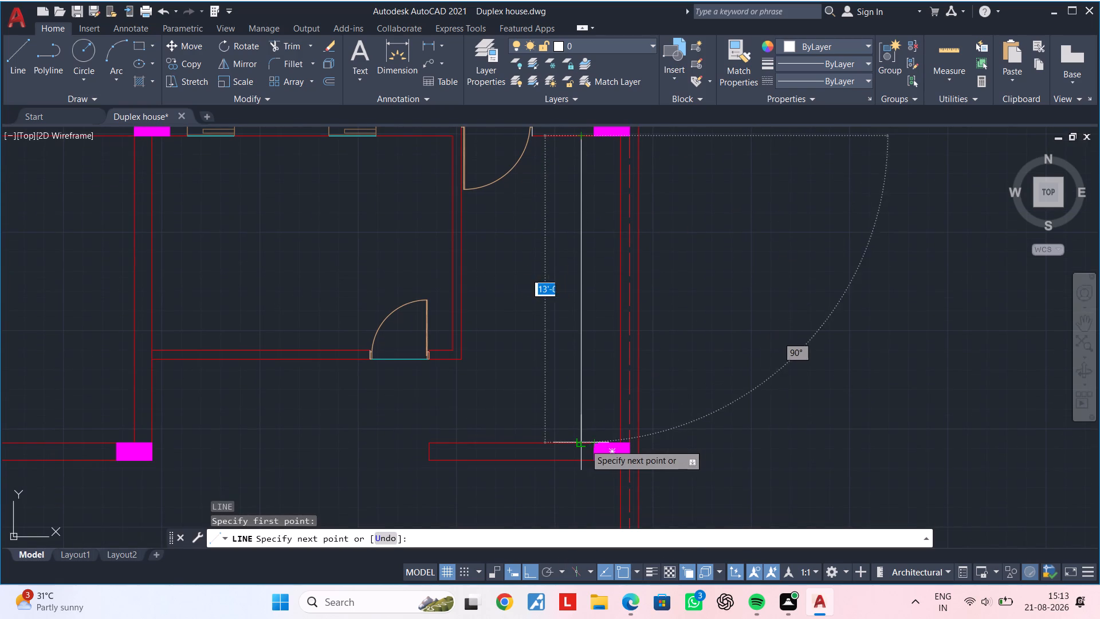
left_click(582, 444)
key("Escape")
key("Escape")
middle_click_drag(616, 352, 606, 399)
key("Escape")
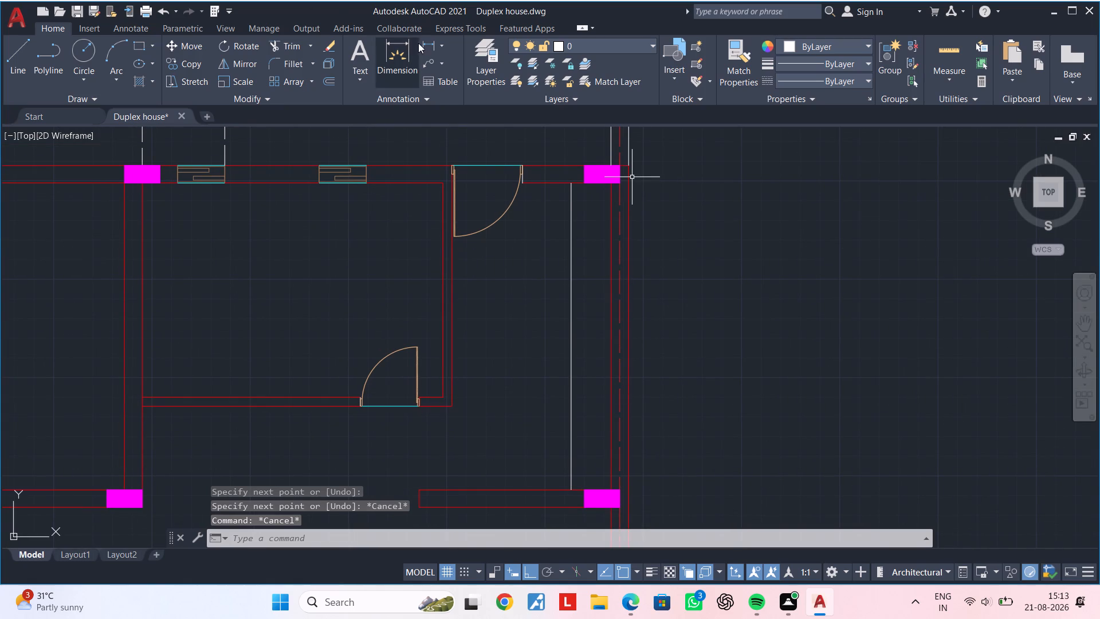
Measure the distance from the new vertical line to the east wall's inner face with a linear dimension.
left_click(427, 44)
left_click(572, 180)
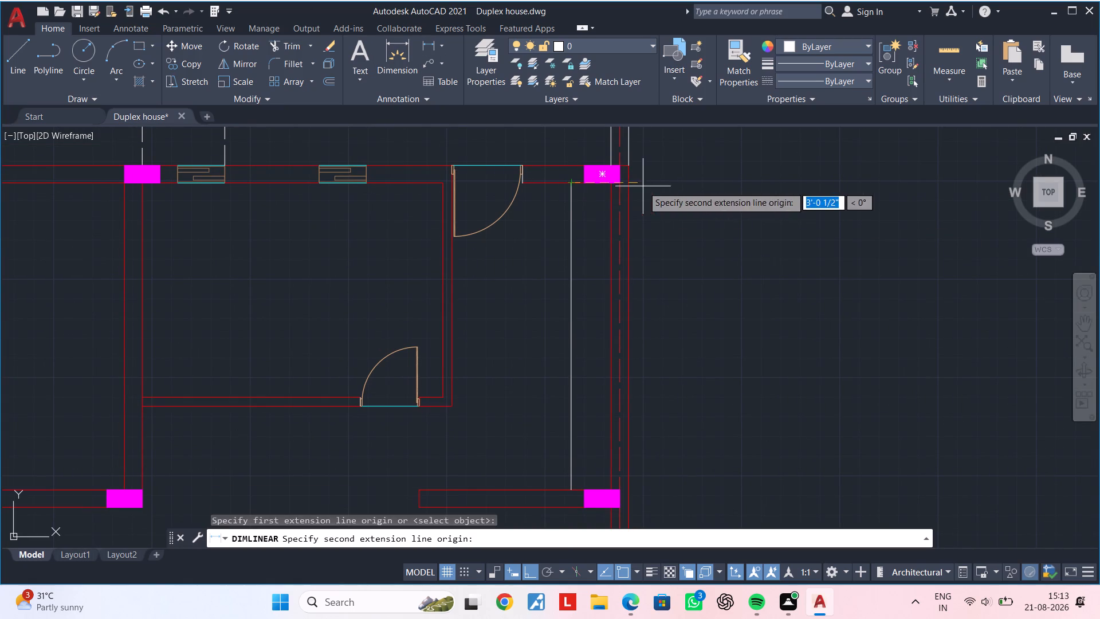
scroll(612, 186, "up", 1)
left_click(610, 183)
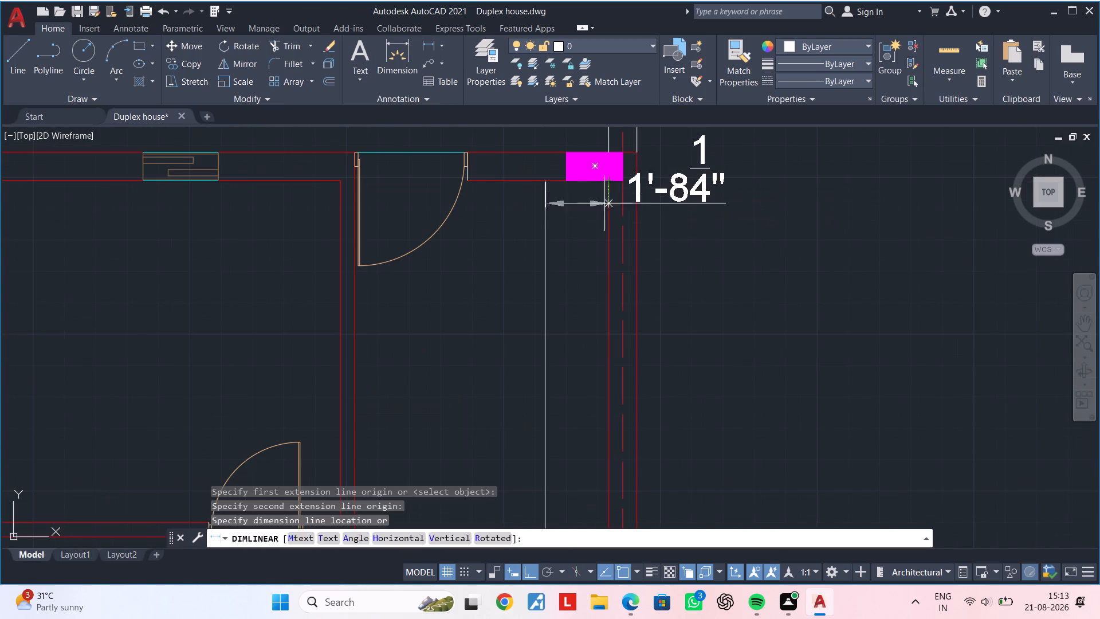
key("Escape")
key("Escape")
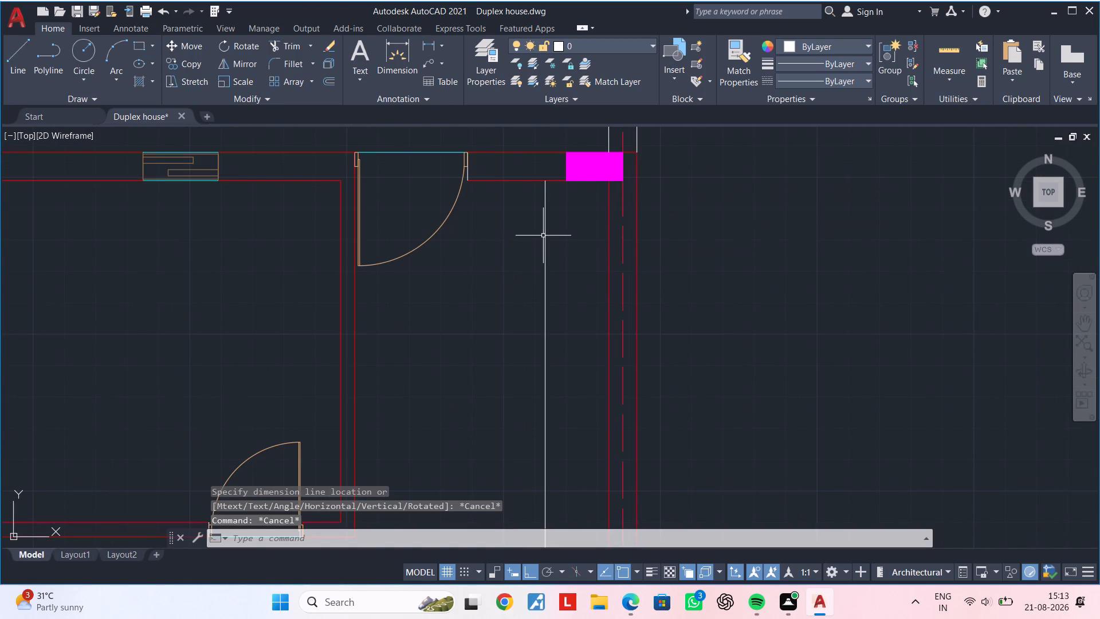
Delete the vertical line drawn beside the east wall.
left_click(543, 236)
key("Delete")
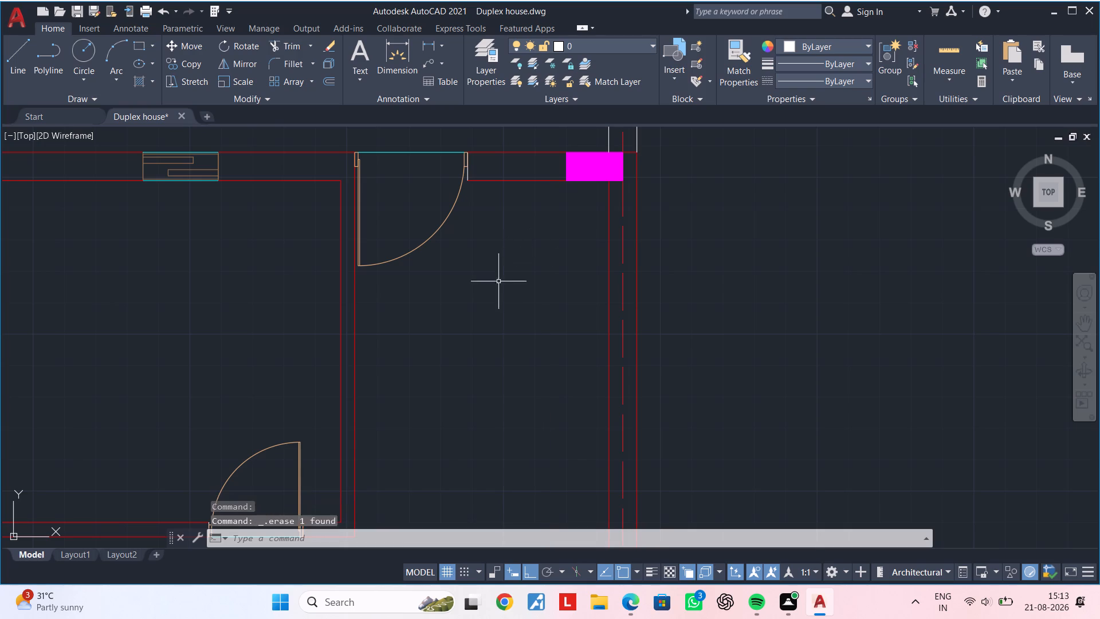
Offset the east wall's inner line 2' west into the easternmost space.
key("Escape")
key("Escape")
type("OF 2'")
key("Return")
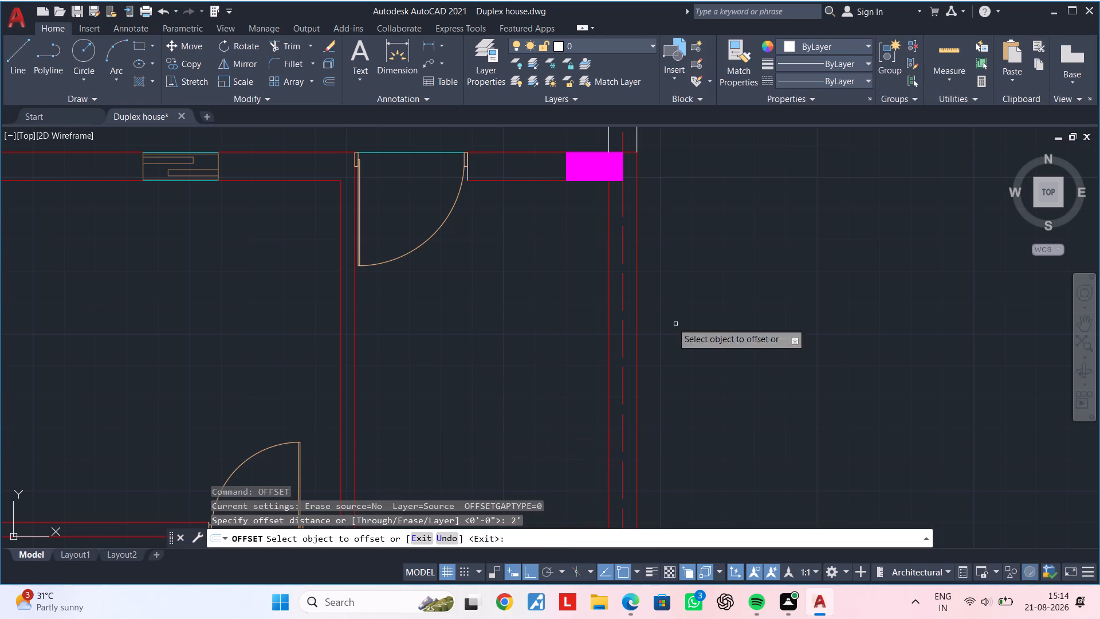
left_click(607, 300)
left_click(509, 301)
key("Escape")
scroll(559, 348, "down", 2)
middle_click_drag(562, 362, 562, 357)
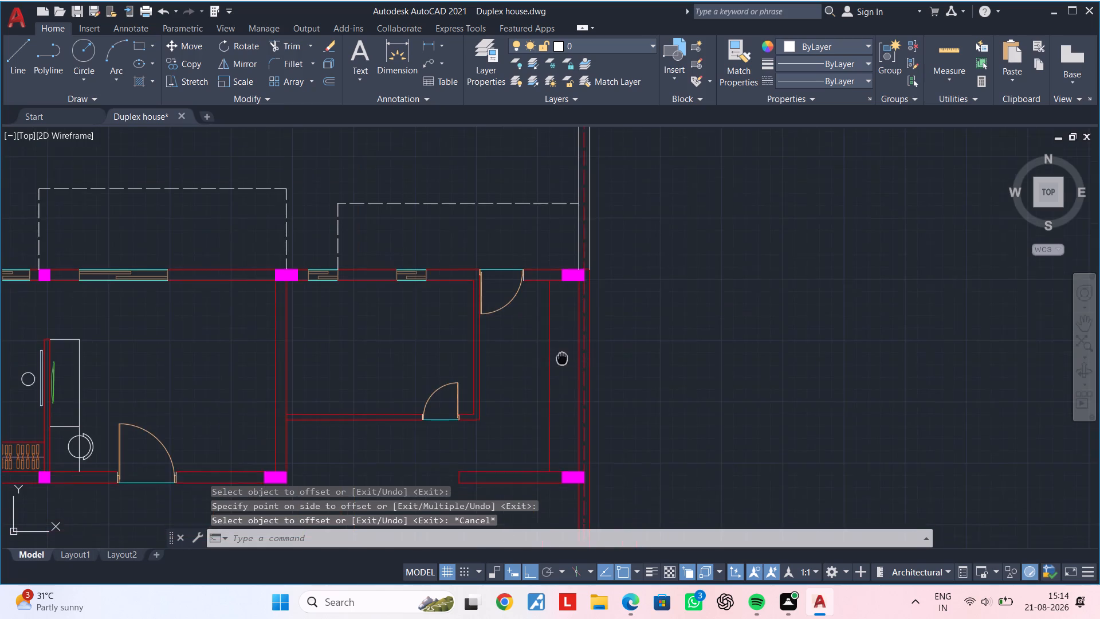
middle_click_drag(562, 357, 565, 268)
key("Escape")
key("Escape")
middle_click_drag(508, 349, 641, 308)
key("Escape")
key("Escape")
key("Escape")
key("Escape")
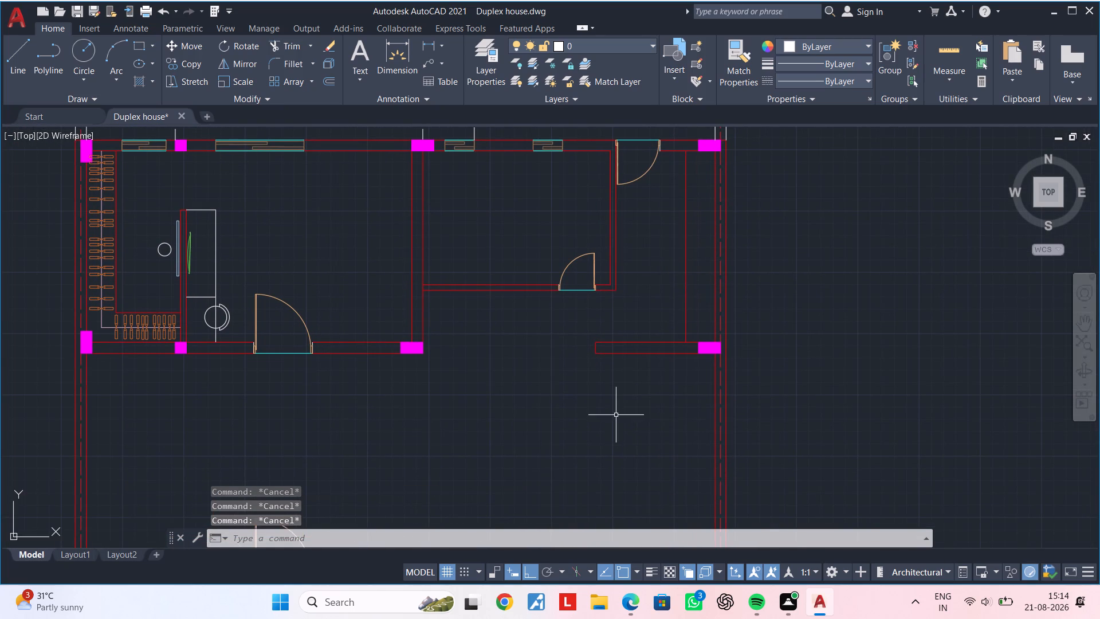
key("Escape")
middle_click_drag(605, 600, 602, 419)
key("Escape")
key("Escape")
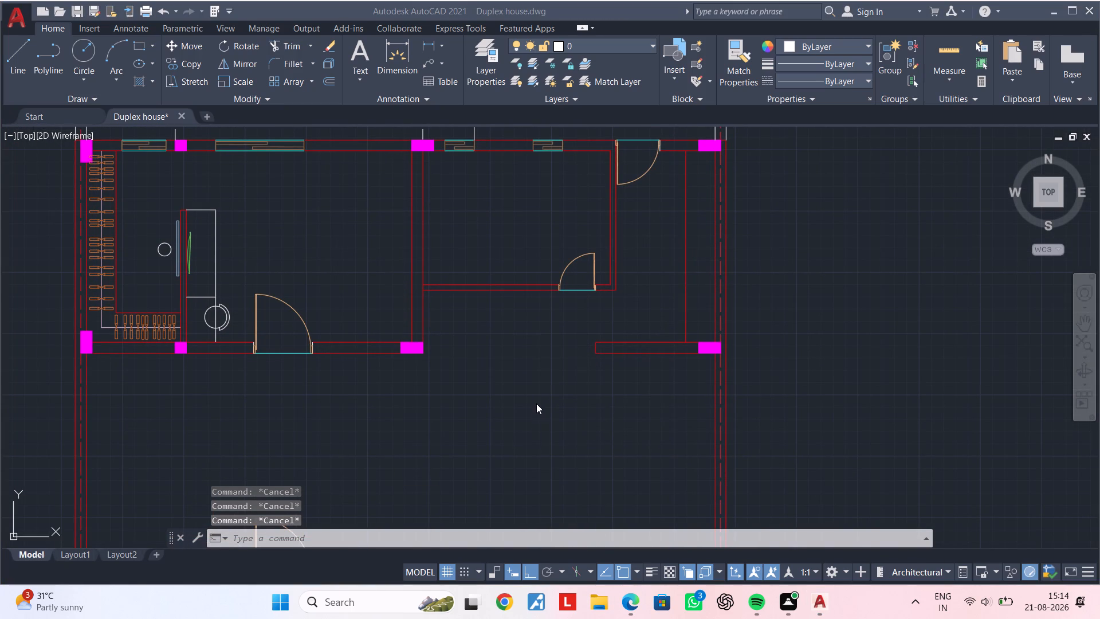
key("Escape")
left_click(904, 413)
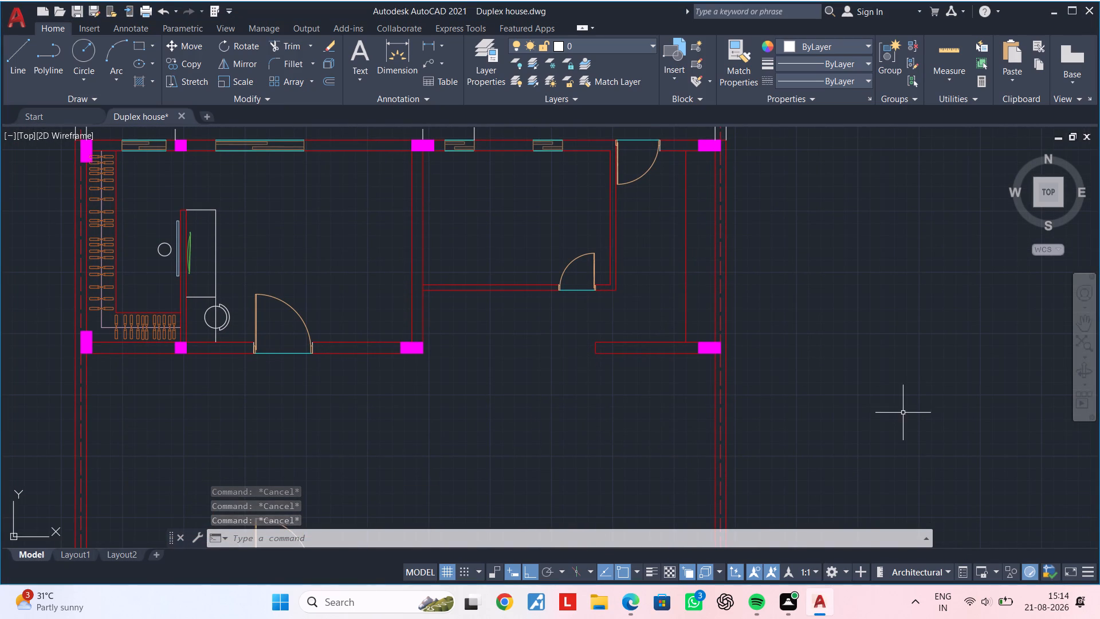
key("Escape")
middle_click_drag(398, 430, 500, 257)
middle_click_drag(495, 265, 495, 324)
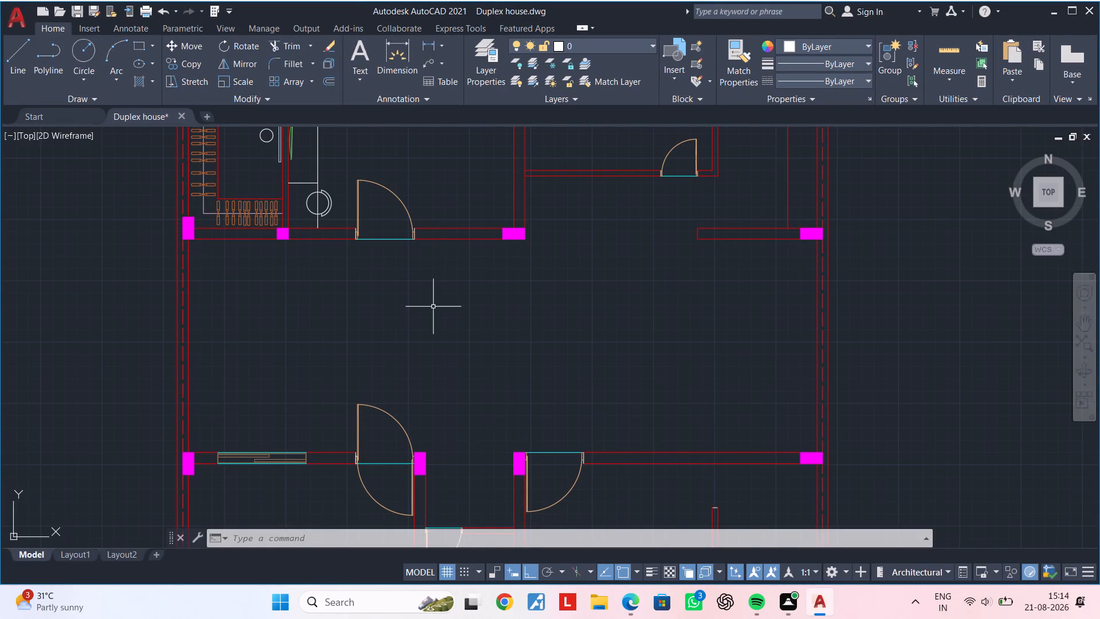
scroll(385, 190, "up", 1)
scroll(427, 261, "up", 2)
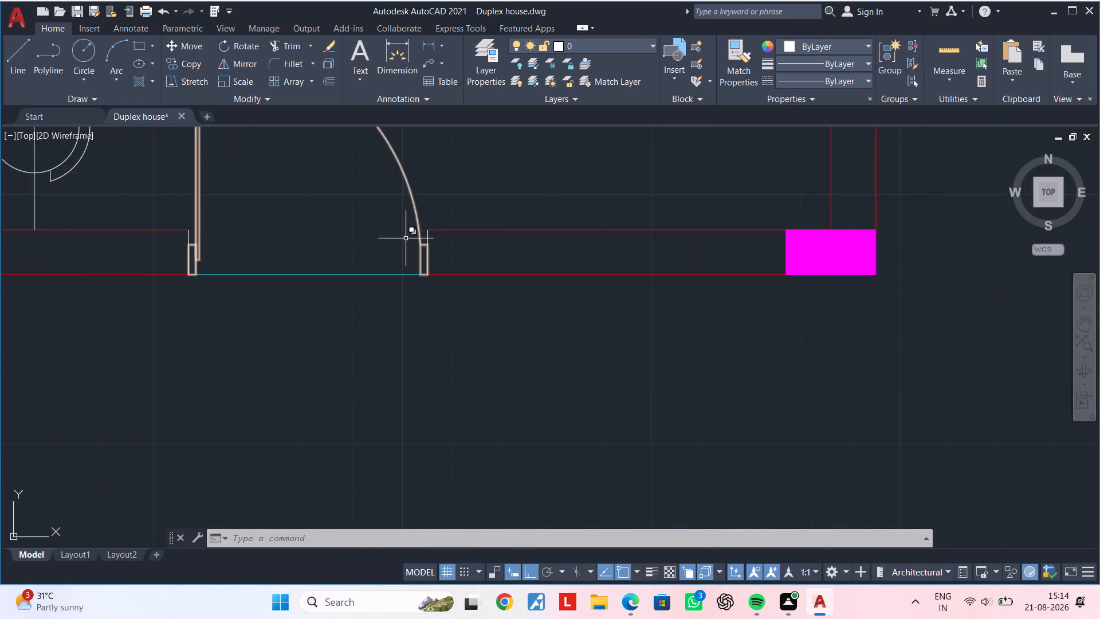
Stretch the lower end of the east jamb line at the northwest room's door south into the central hall, stopping short of the opposite door.
left_click(427, 236)
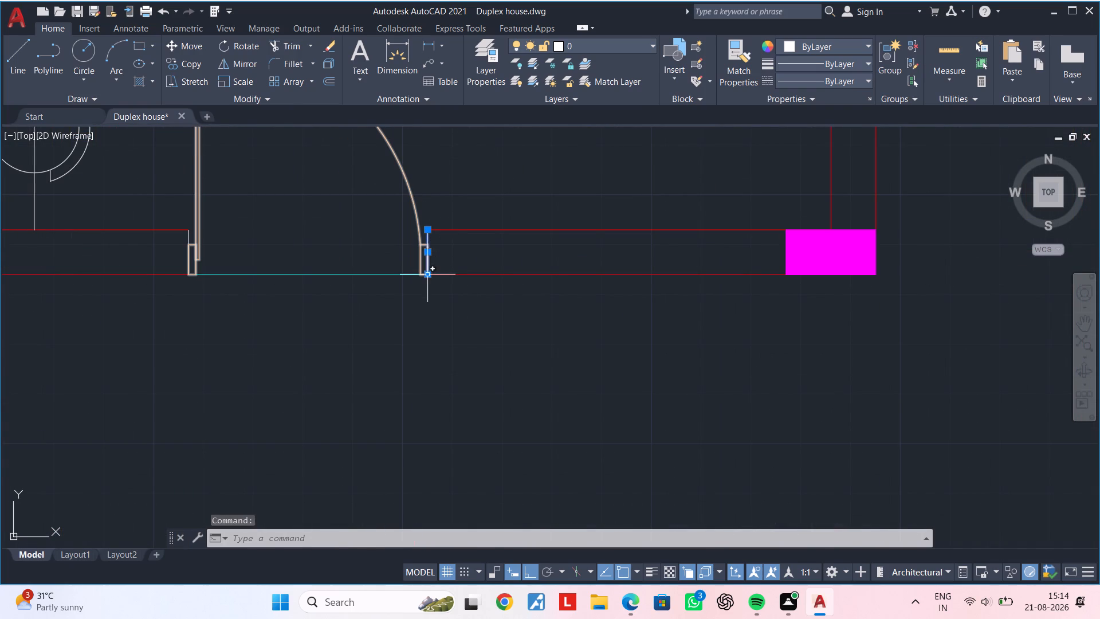
left_click(428, 277)
scroll(451, 392, "down", 3)
middle_click_drag(467, 323, 496, 68)
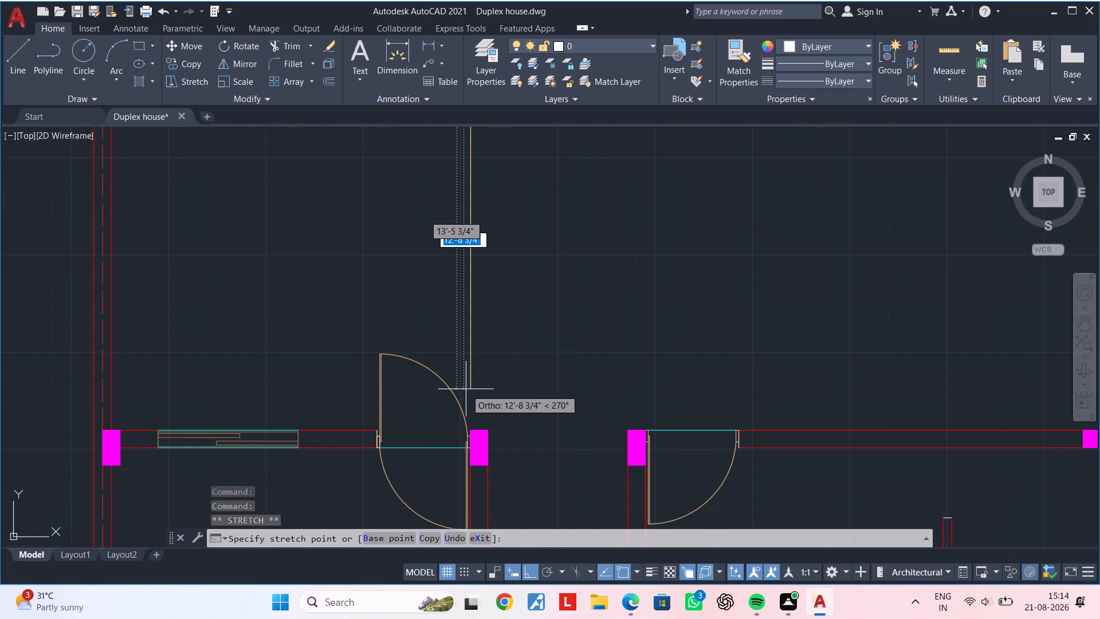
left_click(467, 317)
key("Escape")
key("Escape")
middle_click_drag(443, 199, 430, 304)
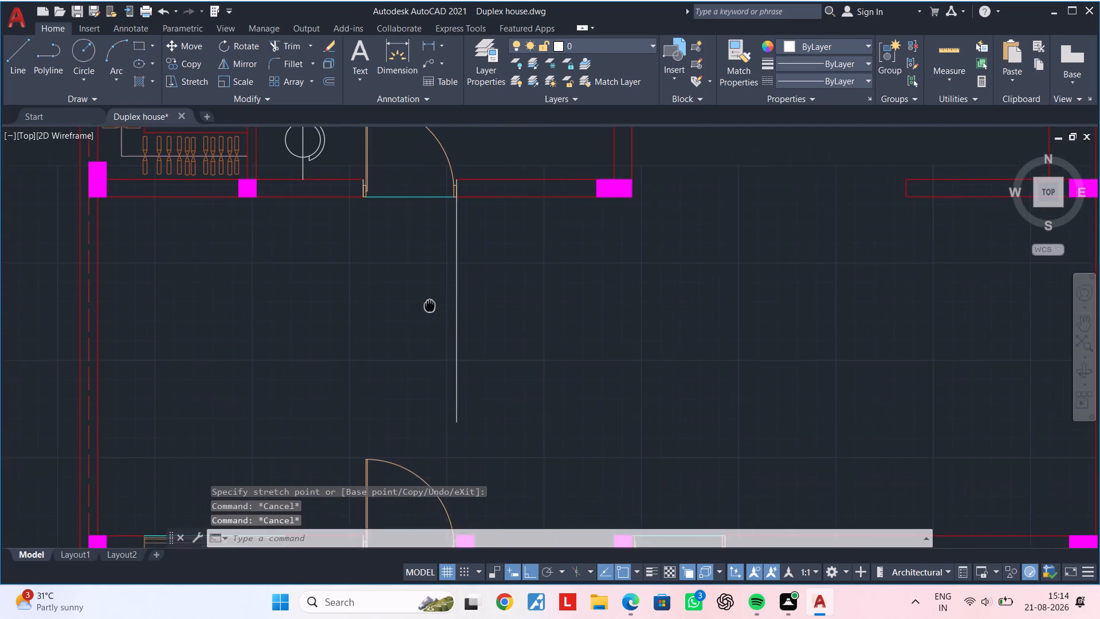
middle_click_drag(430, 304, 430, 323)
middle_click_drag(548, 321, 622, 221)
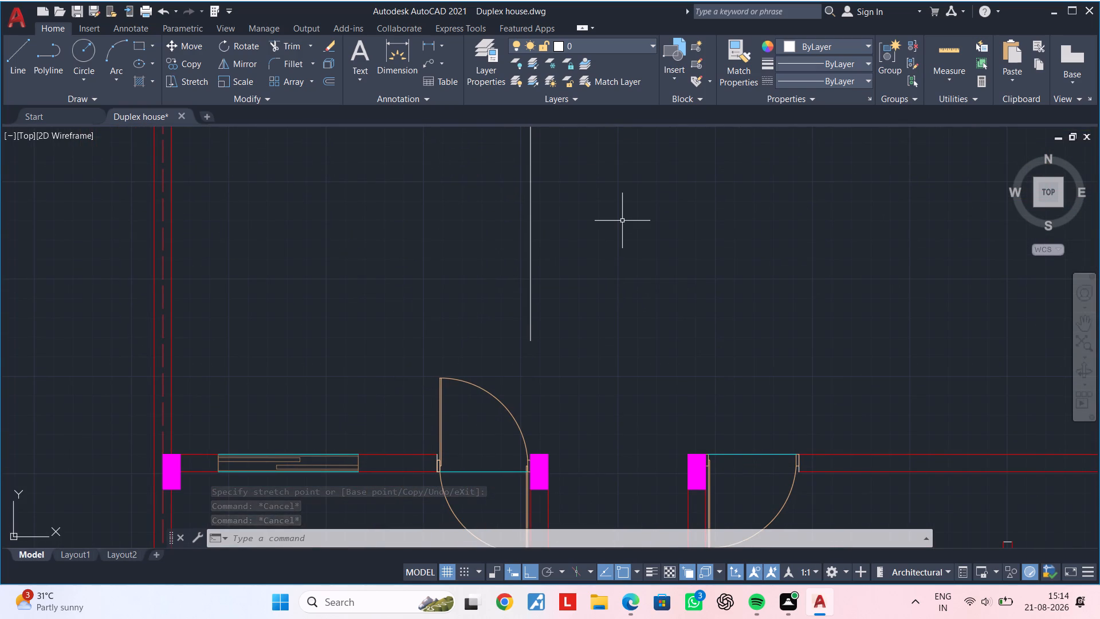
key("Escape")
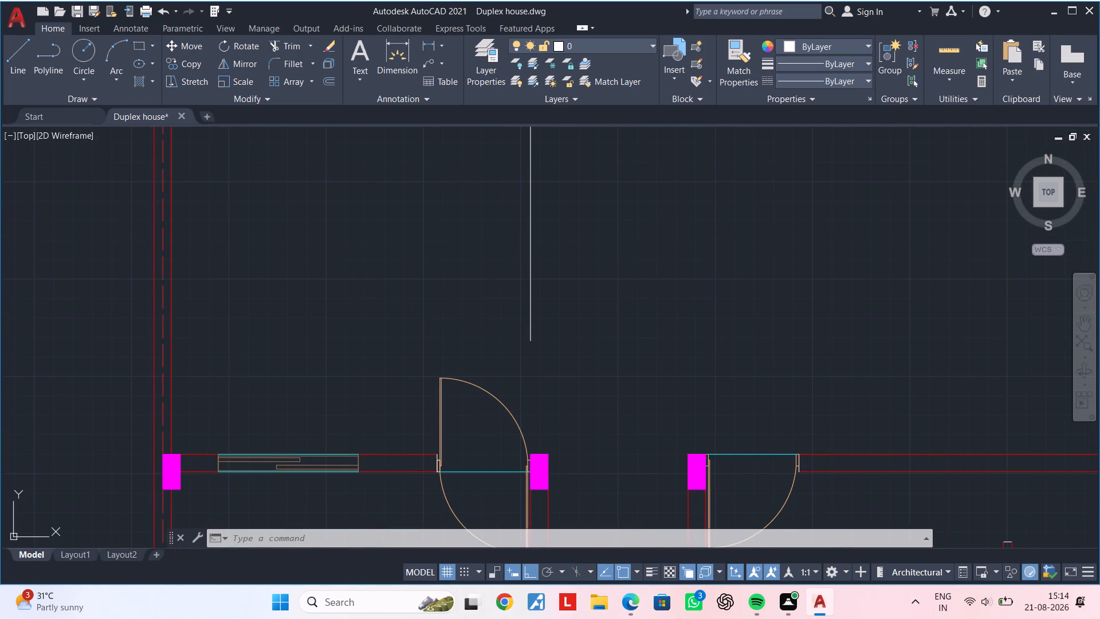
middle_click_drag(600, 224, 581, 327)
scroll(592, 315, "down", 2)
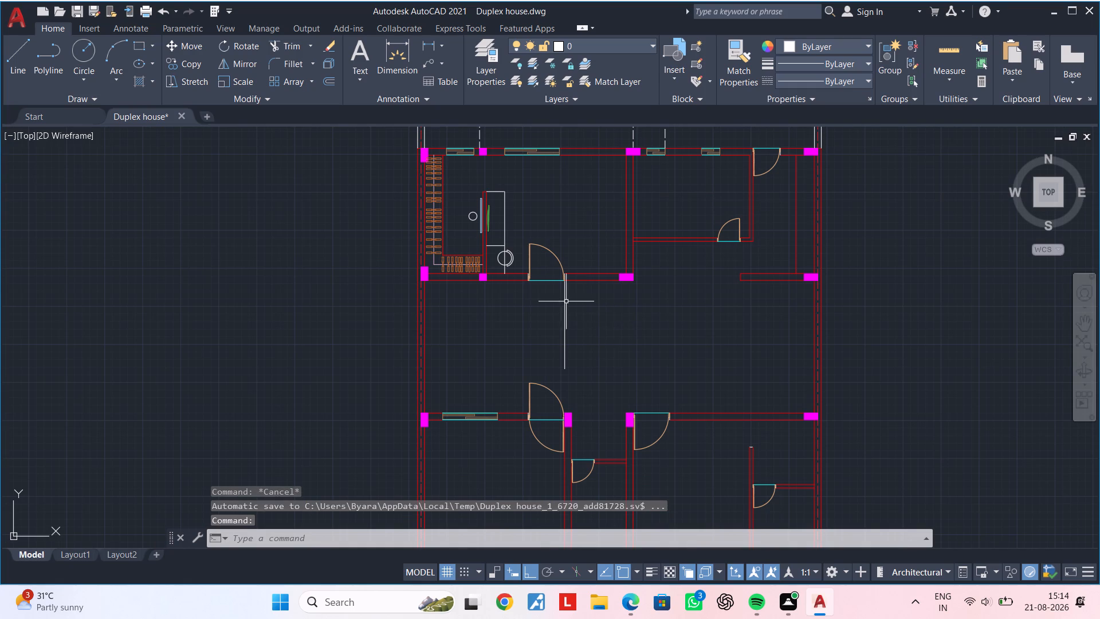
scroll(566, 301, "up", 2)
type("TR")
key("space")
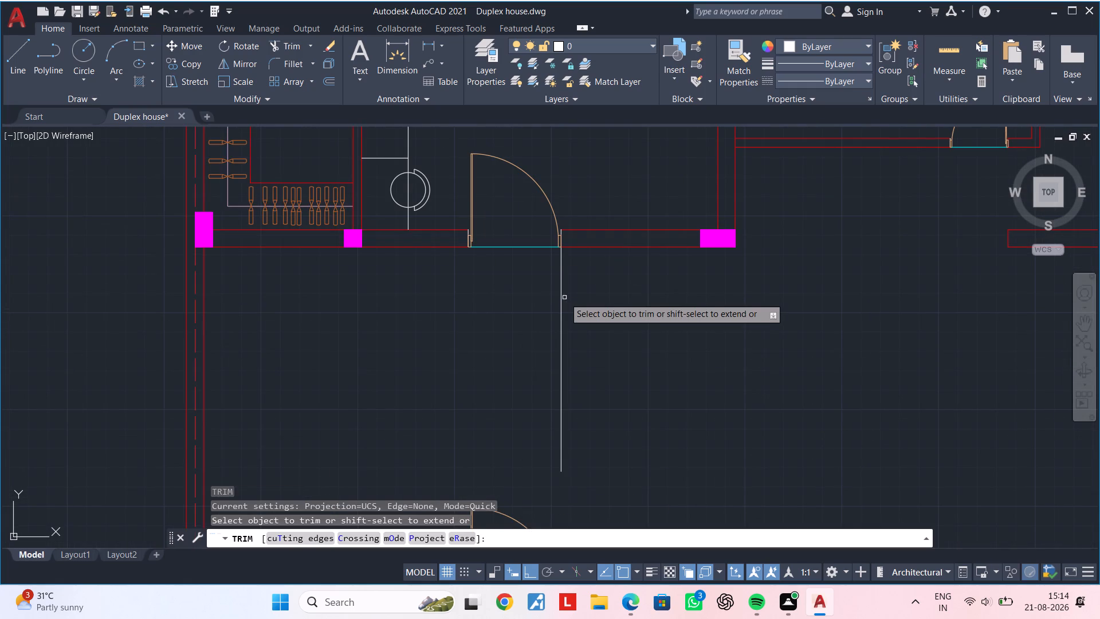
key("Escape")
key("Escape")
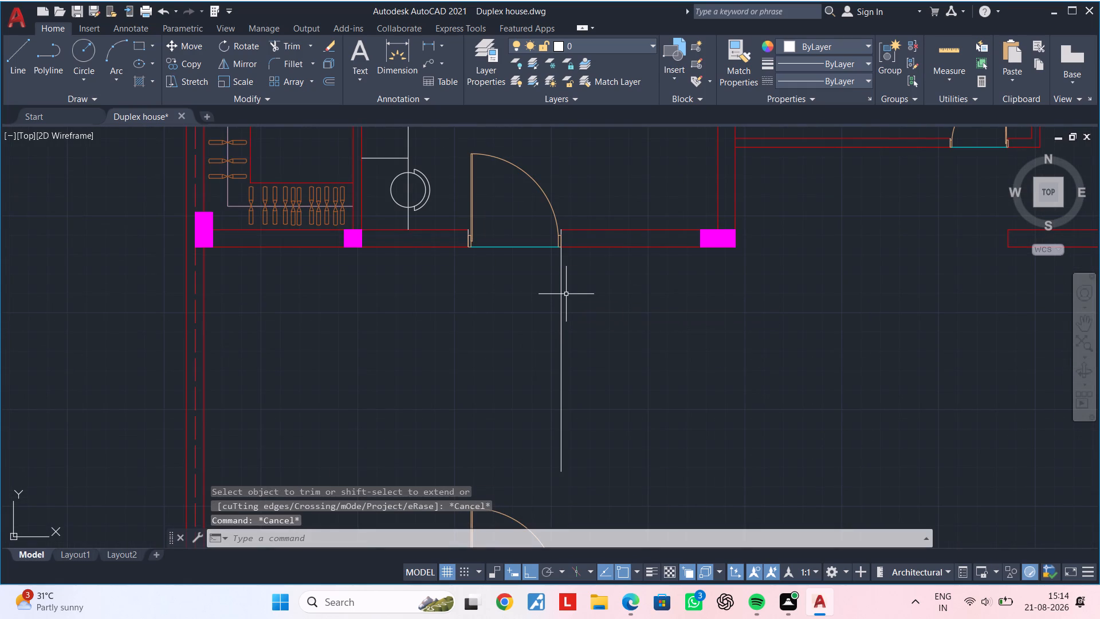
Draw a horizontal cutting line across the upper half of the stretched vertical line in the central hall.
type("L")
key("space")
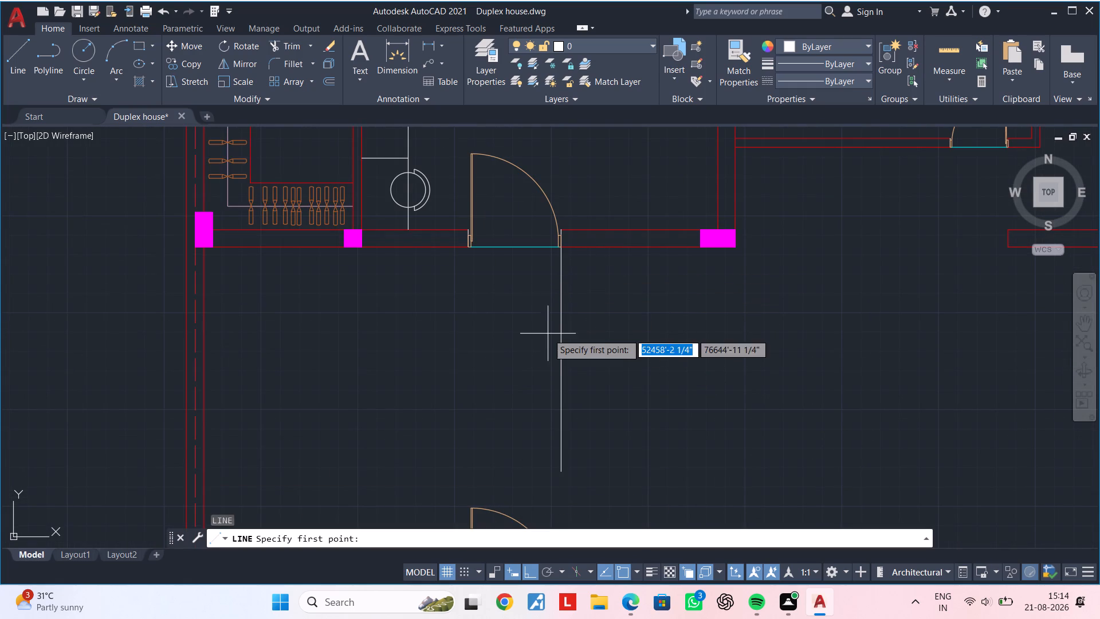
left_click(516, 331)
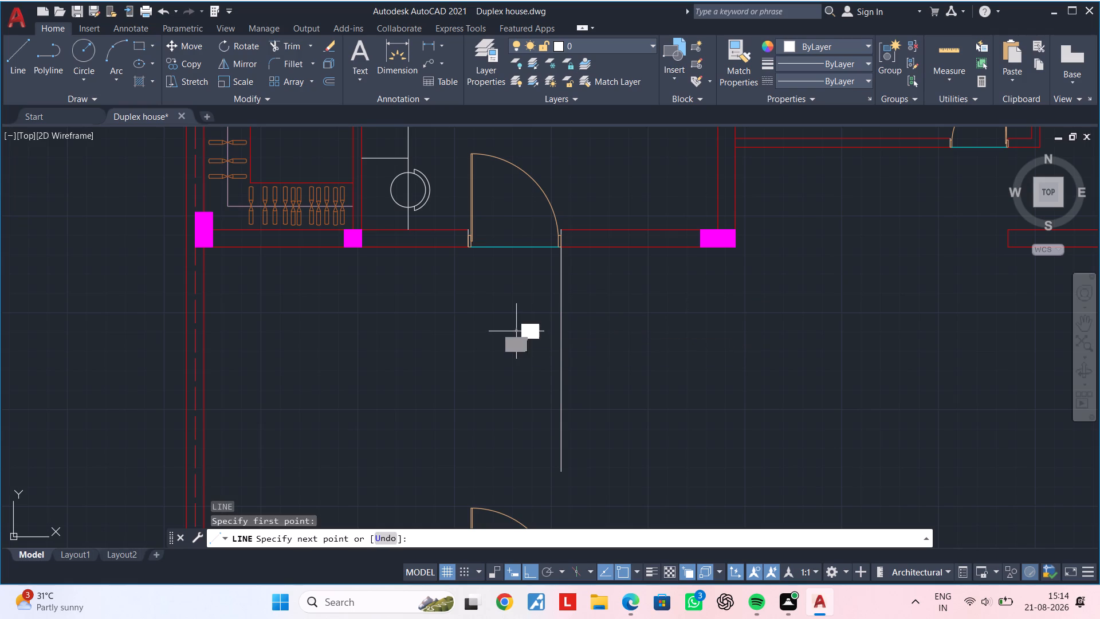
left_click(693, 331)
key("Escape")
Trim away the vertical line above the horizontal cutting line, and remove both pieces of the cutting line.
key("t")
type("R")
key("space")
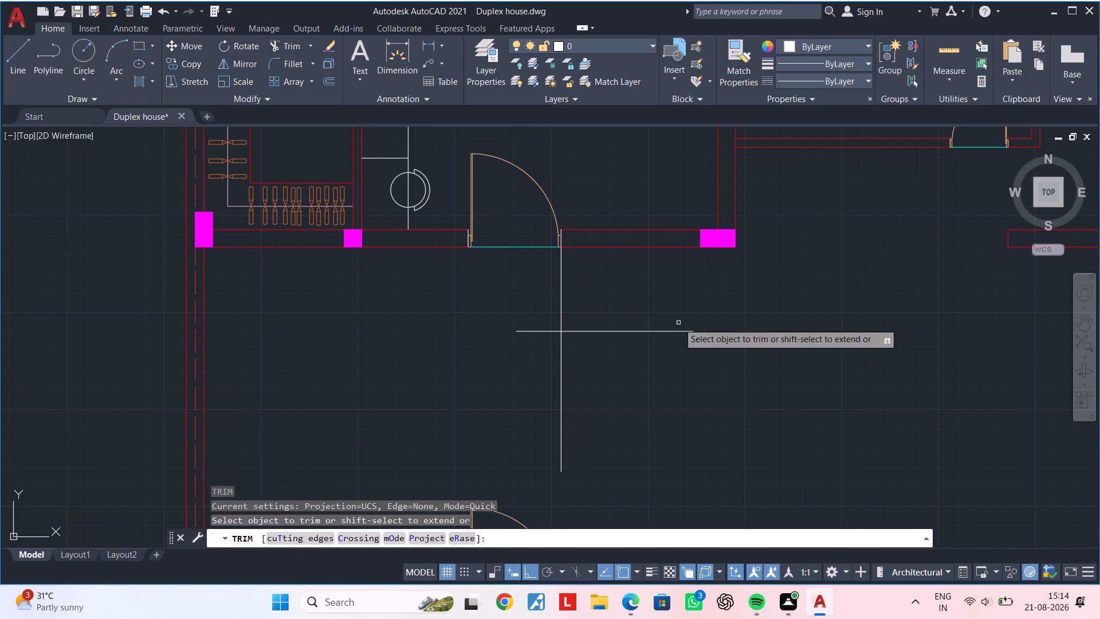
key("Escape")
key("space")
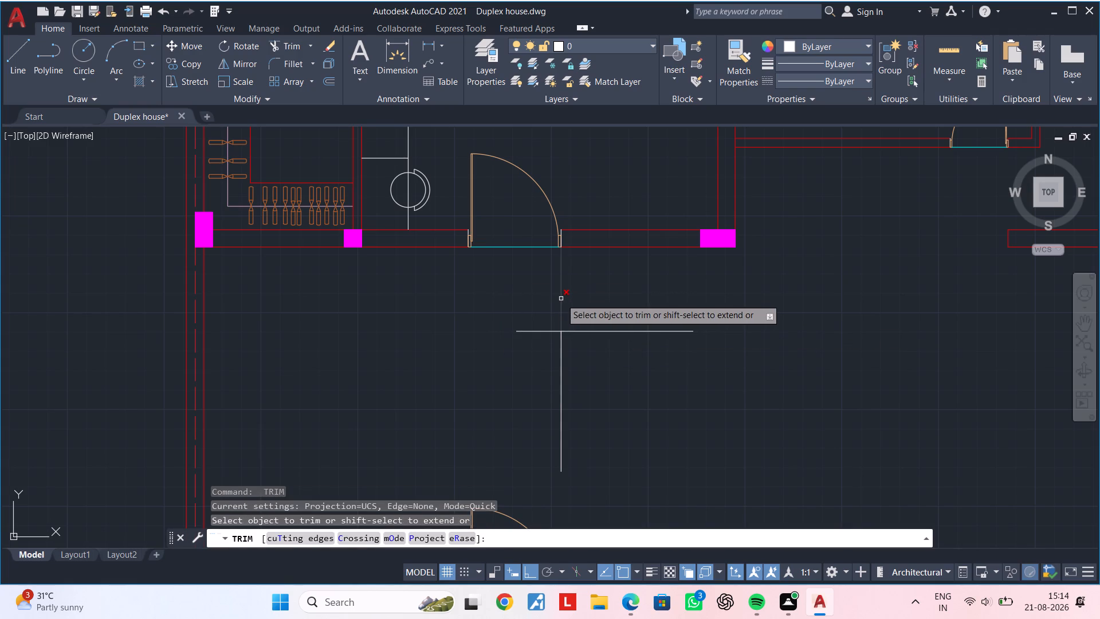
left_click(561, 299)
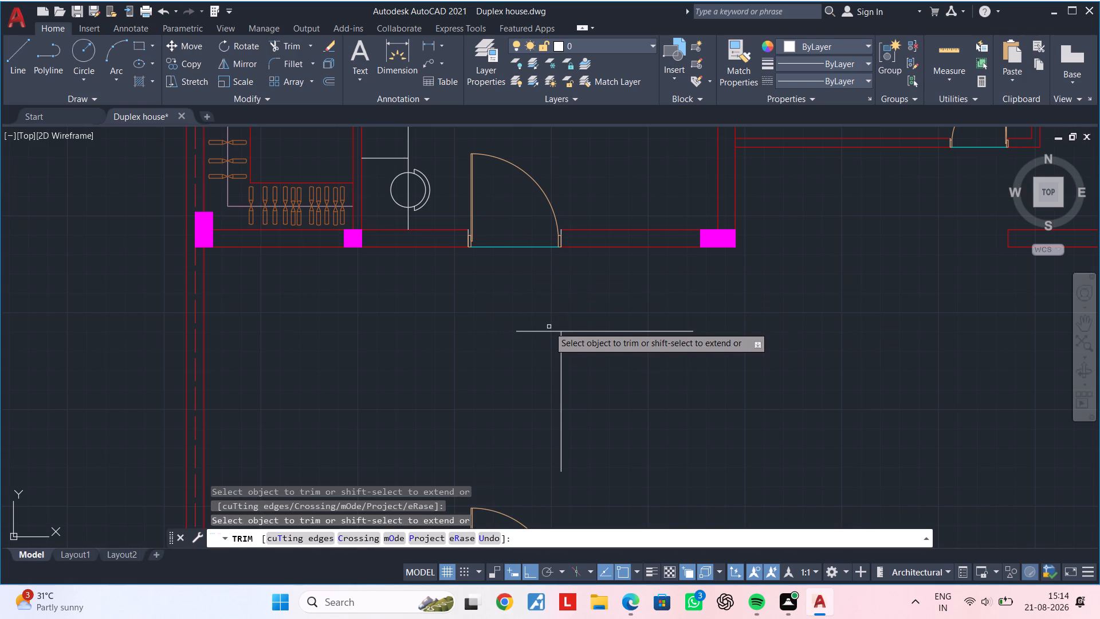
left_click(549, 330)
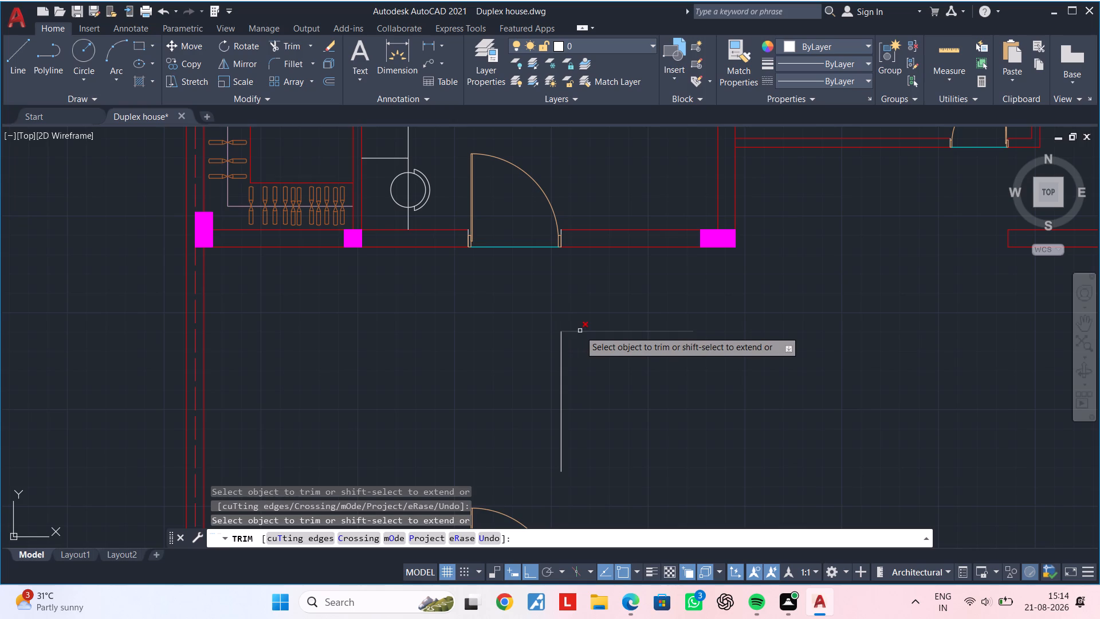
left_click(580, 331)
key("Escape")
scroll(612, 322, "down", 1)
middle_click_drag(618, 323, 596, 163)
key("Escape")
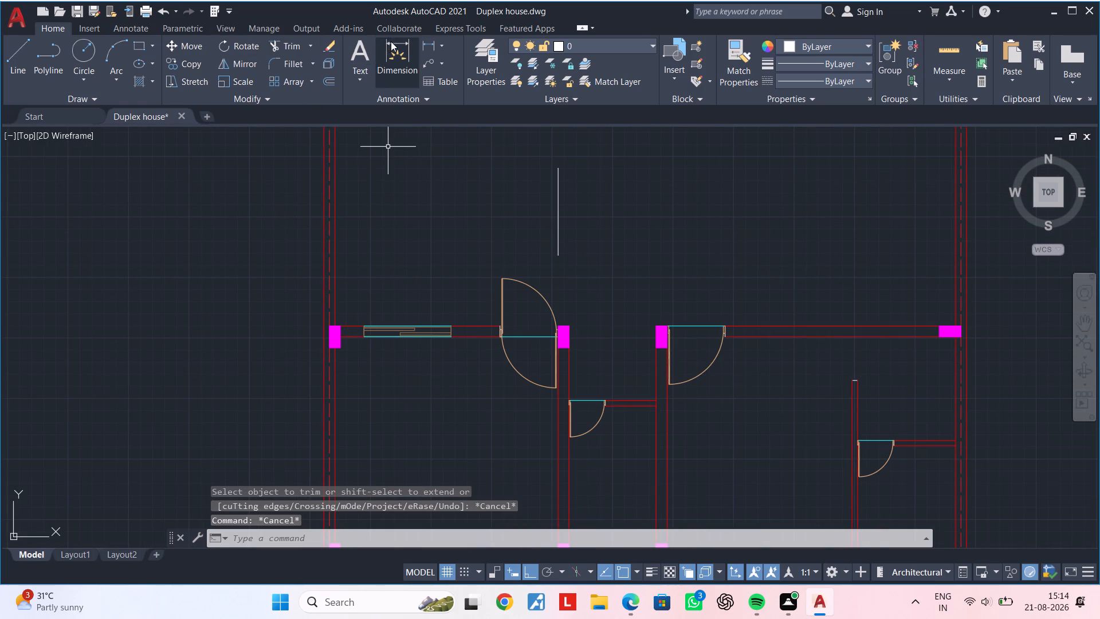